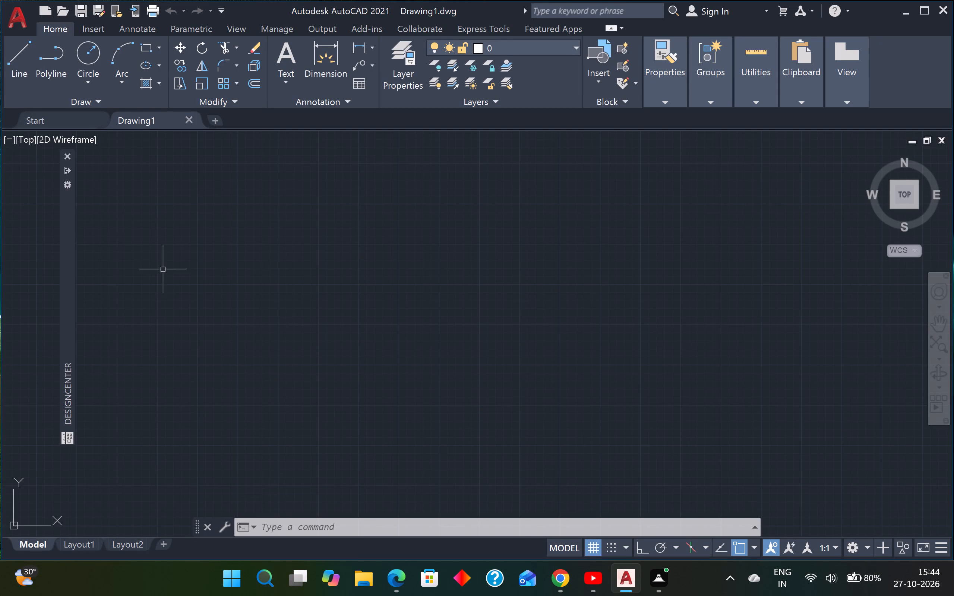
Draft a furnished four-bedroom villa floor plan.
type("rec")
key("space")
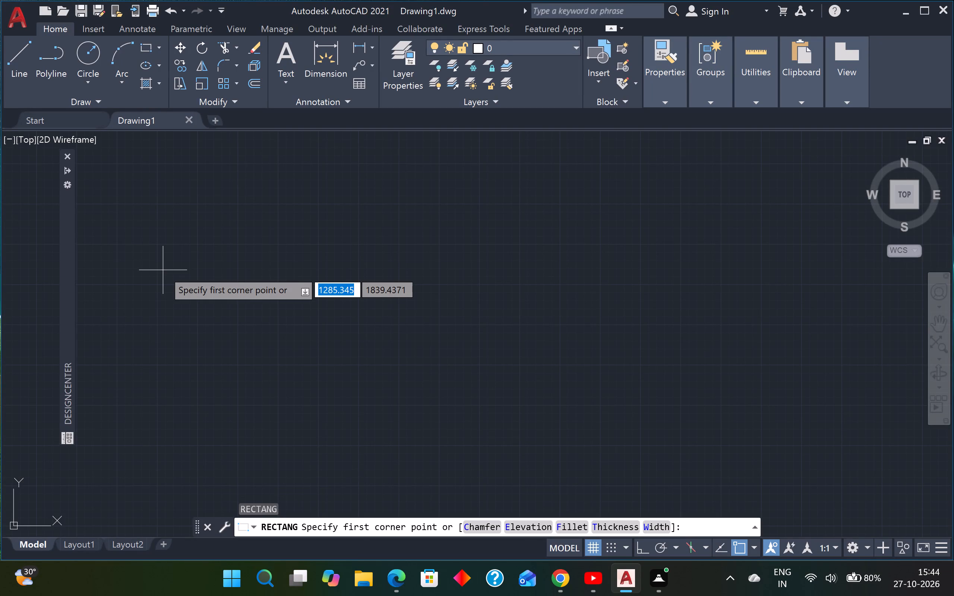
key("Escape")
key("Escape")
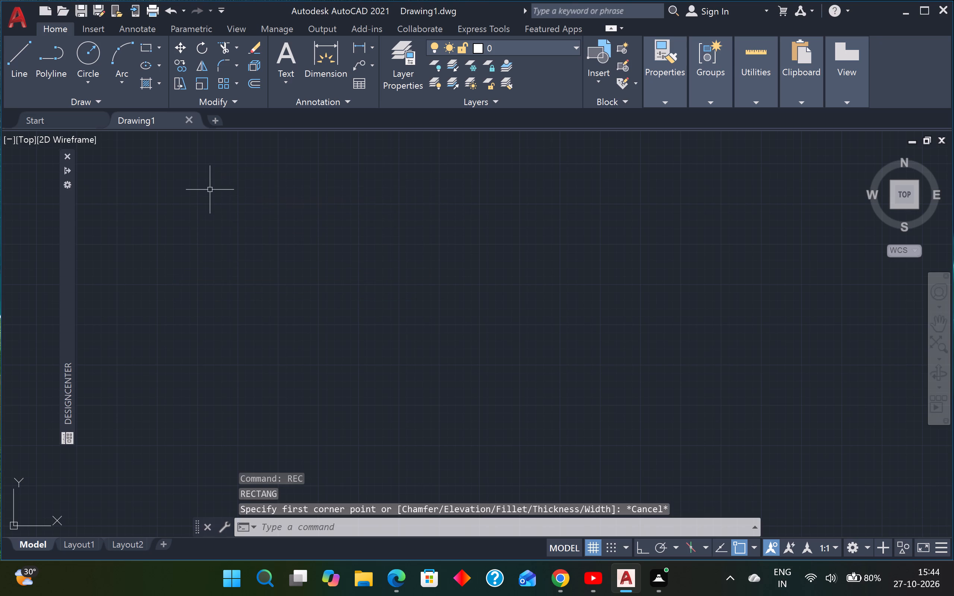
Turn off the drawing grid display.
key("F7")
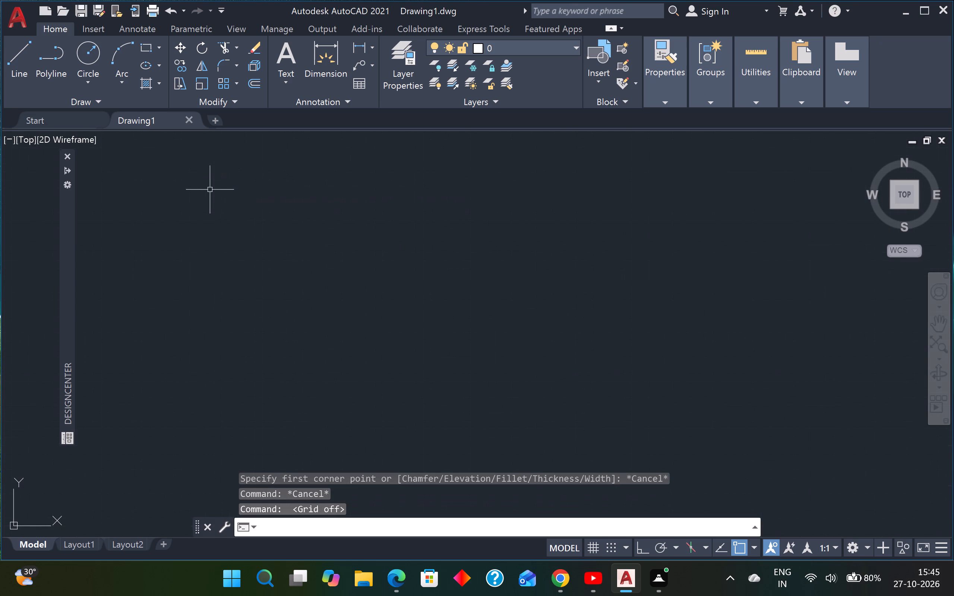
Set the drawing units to Architectural length with 0'-0" precision and Inches as the insertion scale.
key("u")
type("n")
key("space")
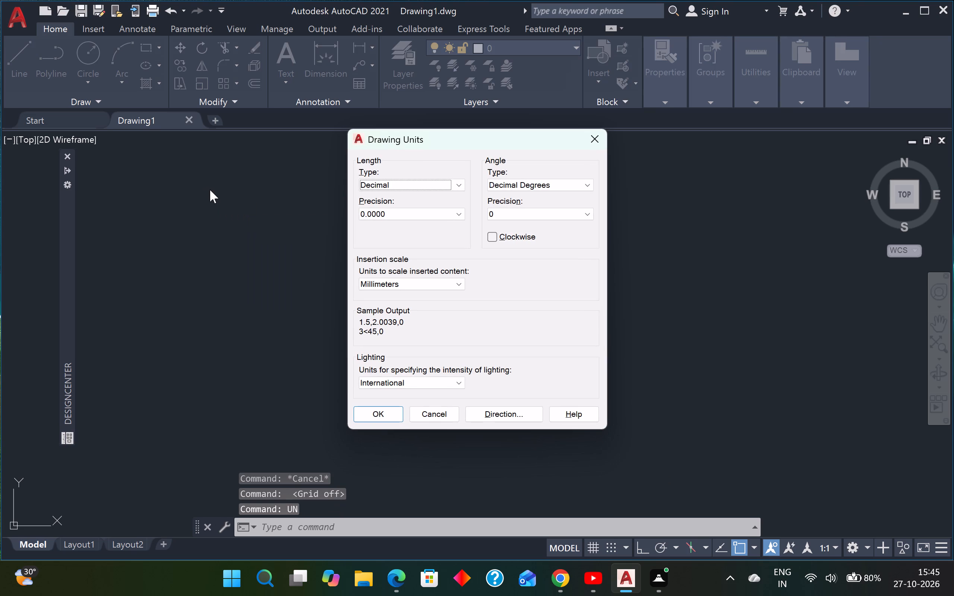
left_click(365, 188)
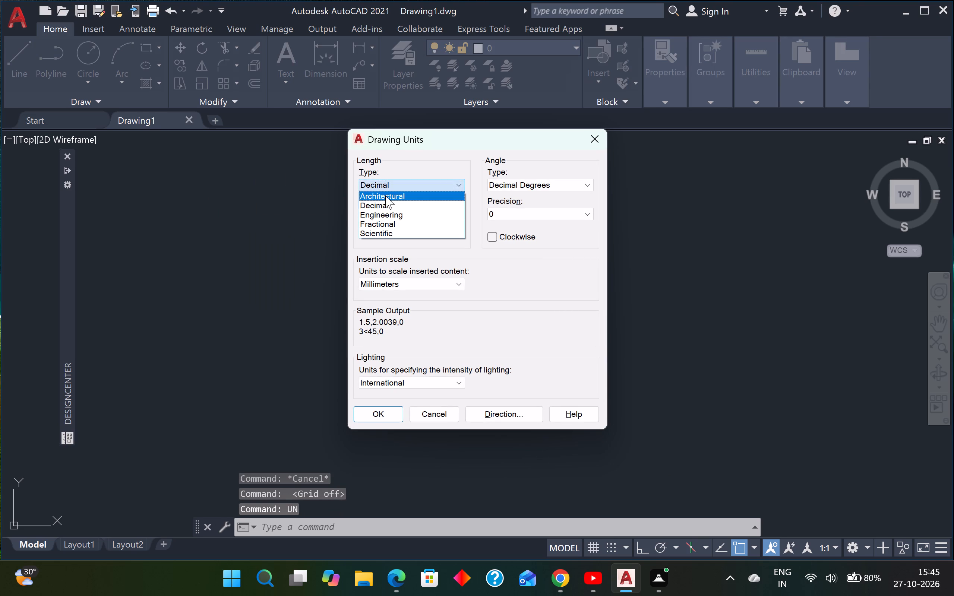
left_click(385, 196)
left_click(388, 215)
left_click(385, 229)
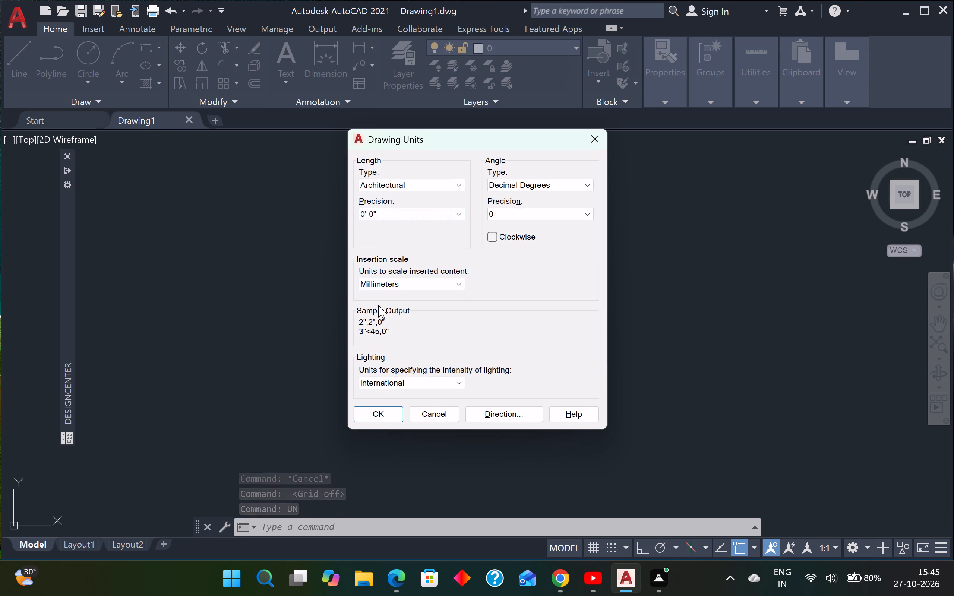
left_click(396, 284)
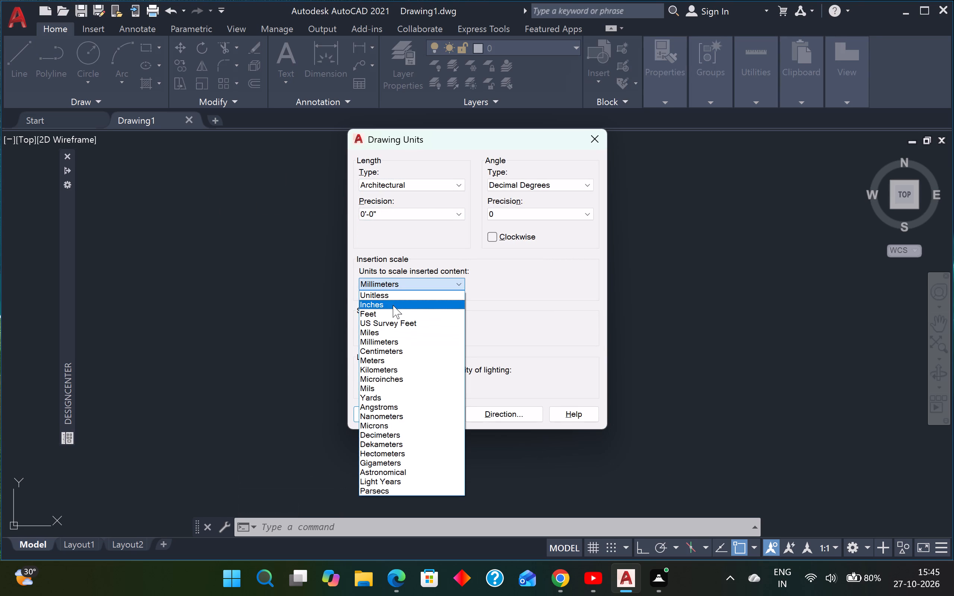
left_click(392, 303)
left_click(383, 412)
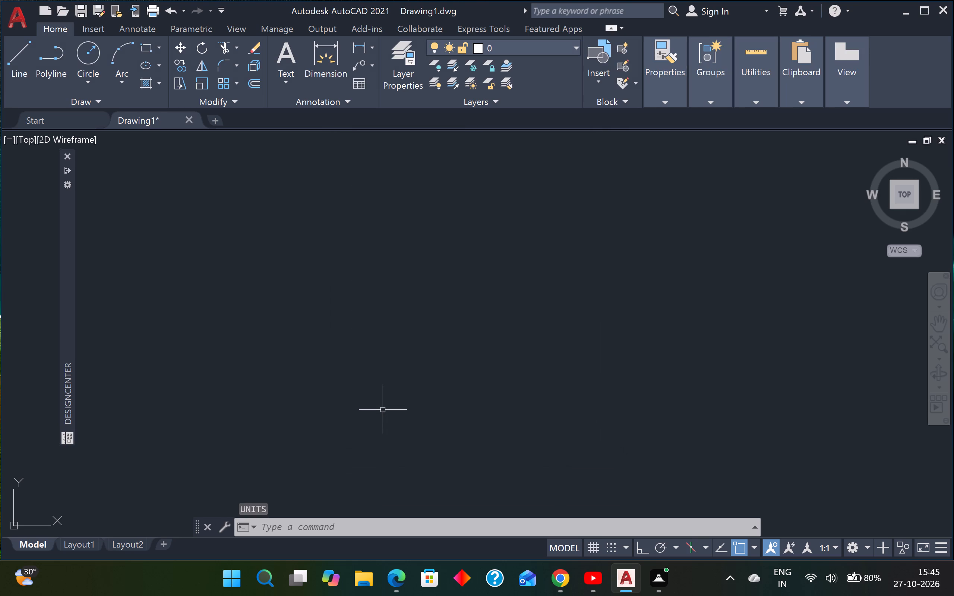
Modify the ISO-25 dimension style's primary units to Architectural format with 0'-0" precision.
type("d")
key("space")
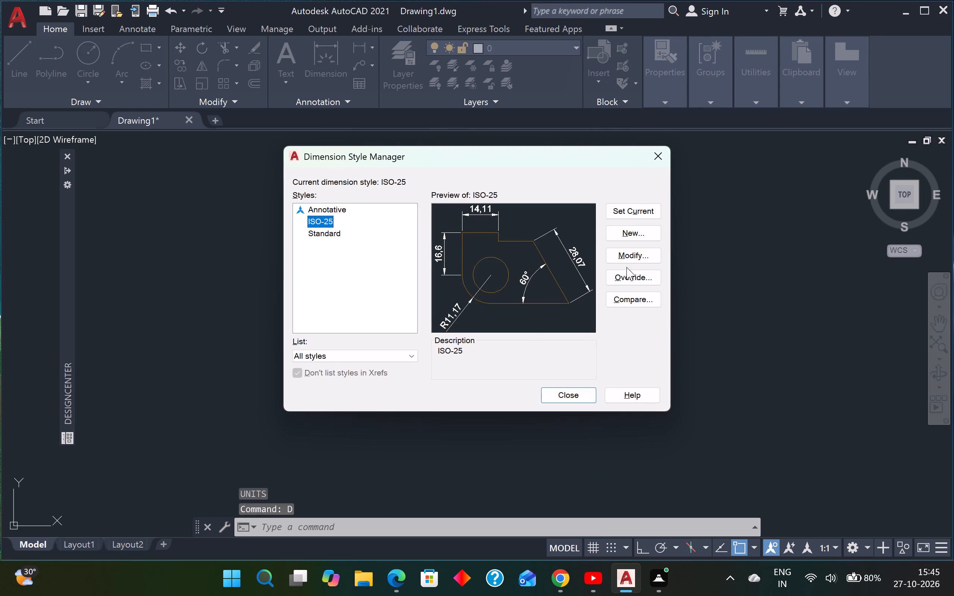
left_click(618, 258)
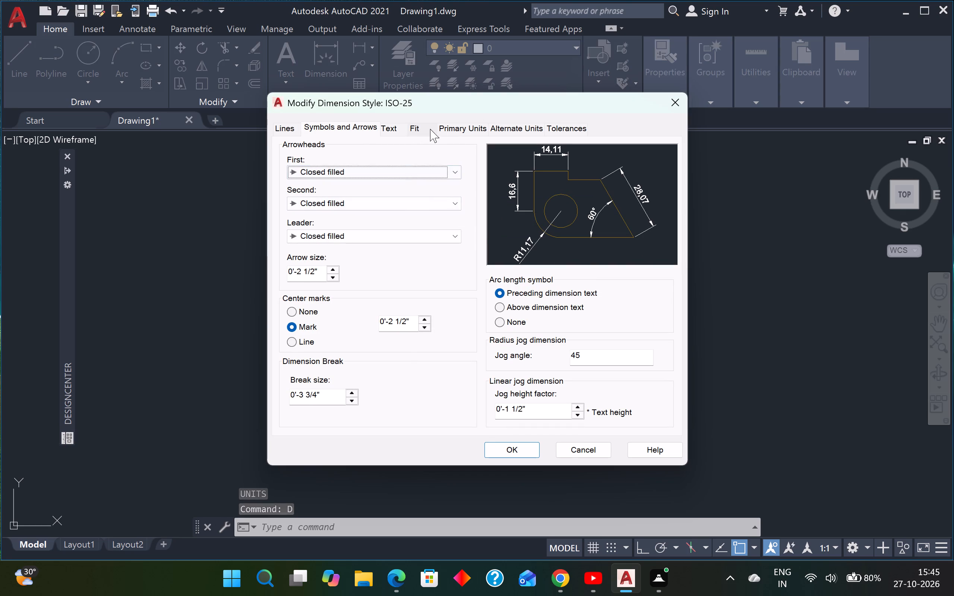
left_click(453, 128)
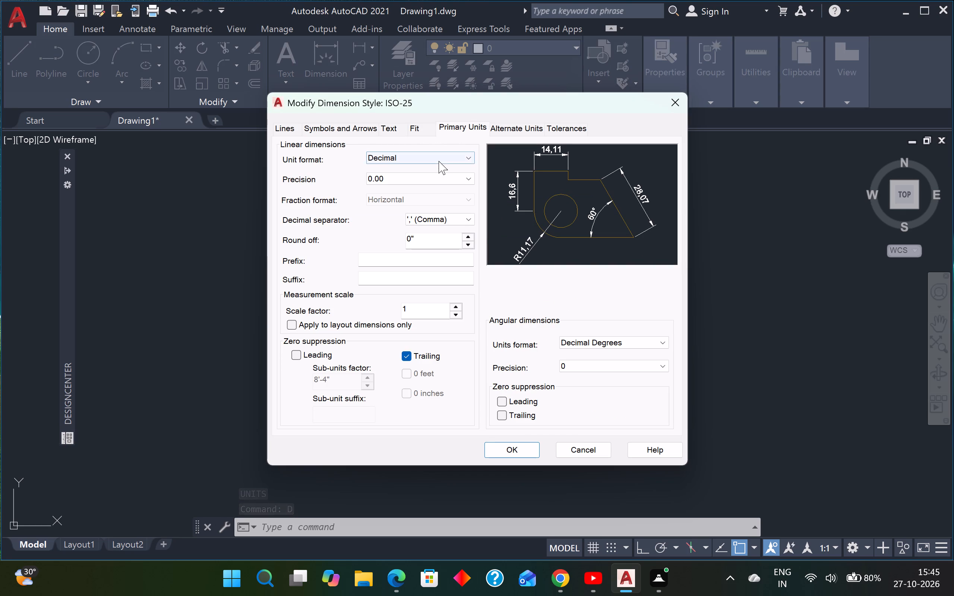
left_click(439, 161)
left_click(431, 195)
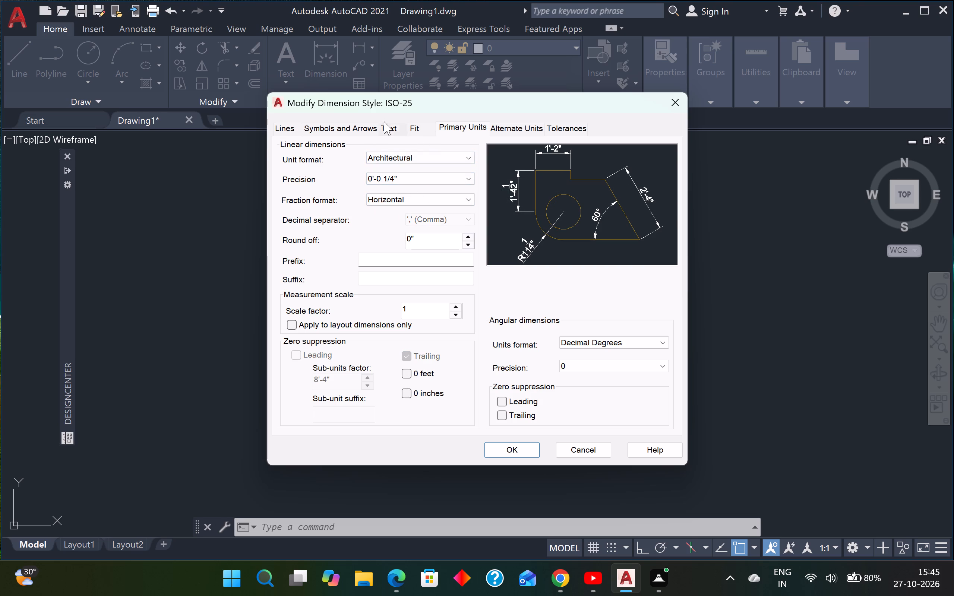
left_click(389, 175)
left_click(382, 190)
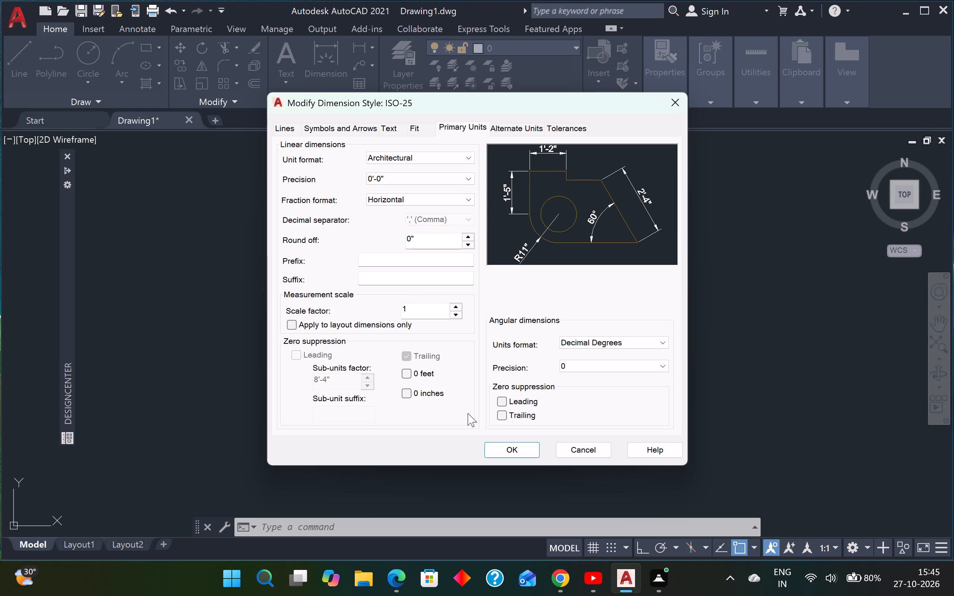
Set the dimension style's text height to 9".
left_click(388, 124)
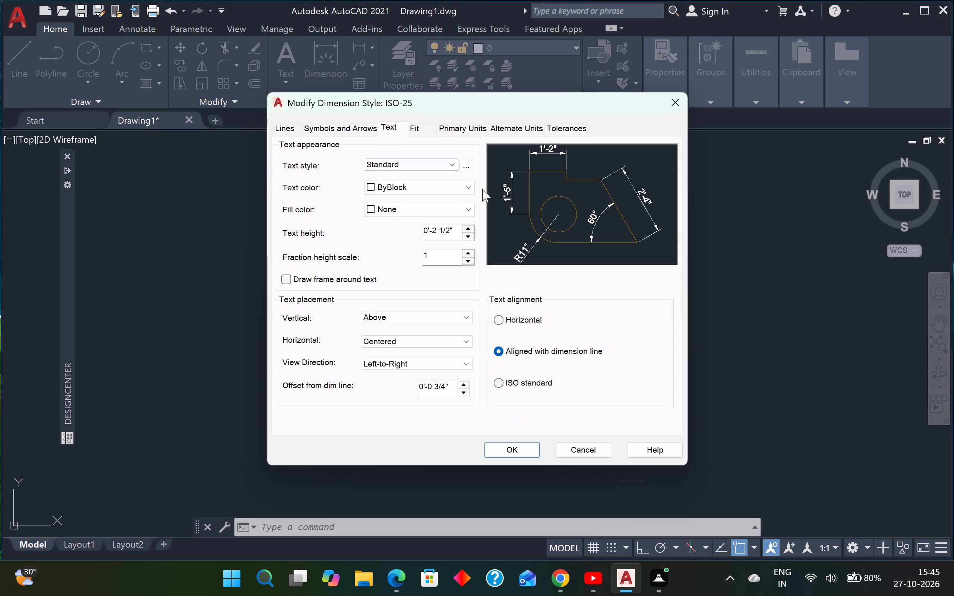
left_click_drag(454, 229, 391, 226)
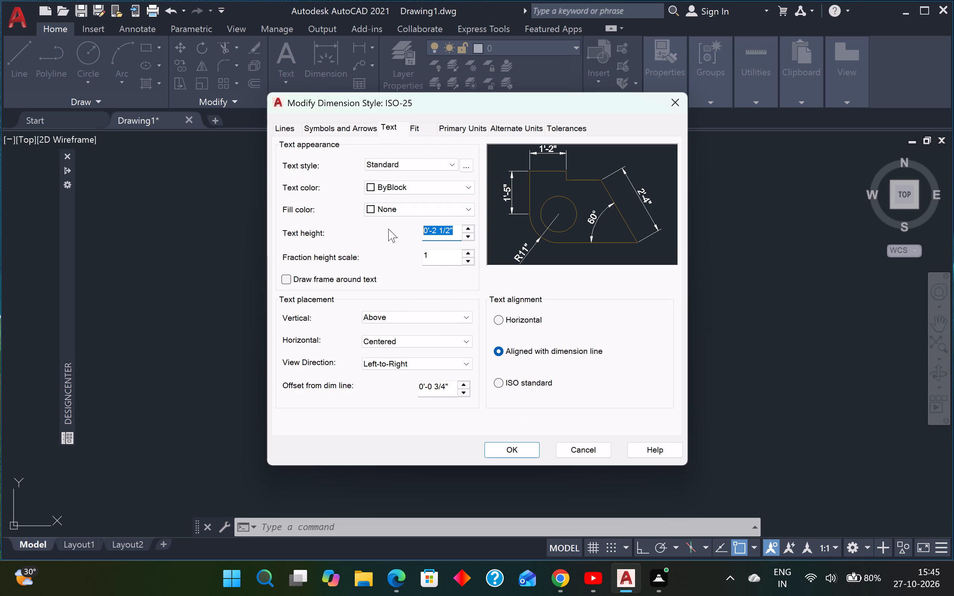
key("BackSpace")
type("9\"")
key("Return")
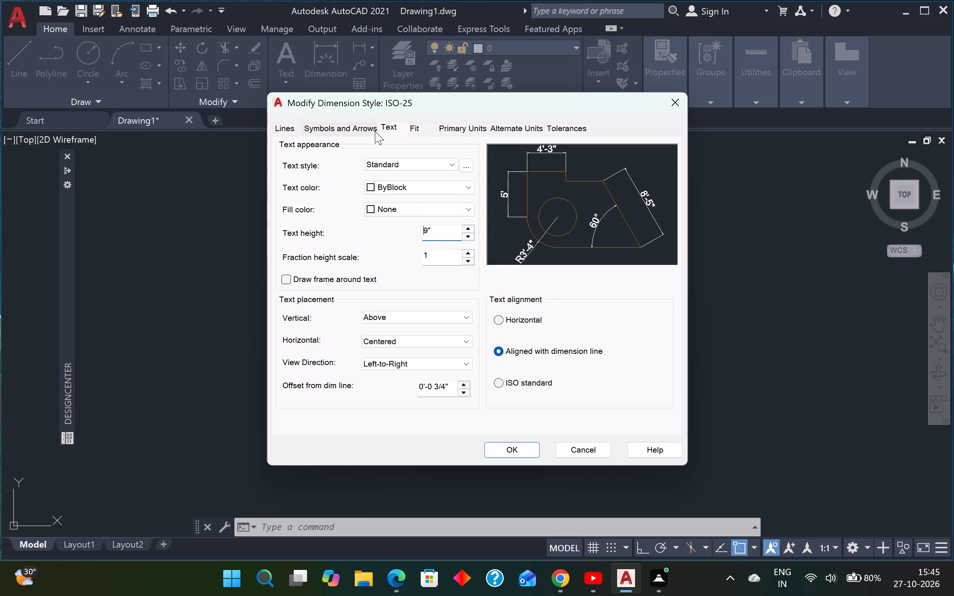
Set the dimension arrowheads to Architectural tick, the leader arrowhead to Oblique and the arrow size to 9".
left_click(367, 128)
left_click(402, 174)
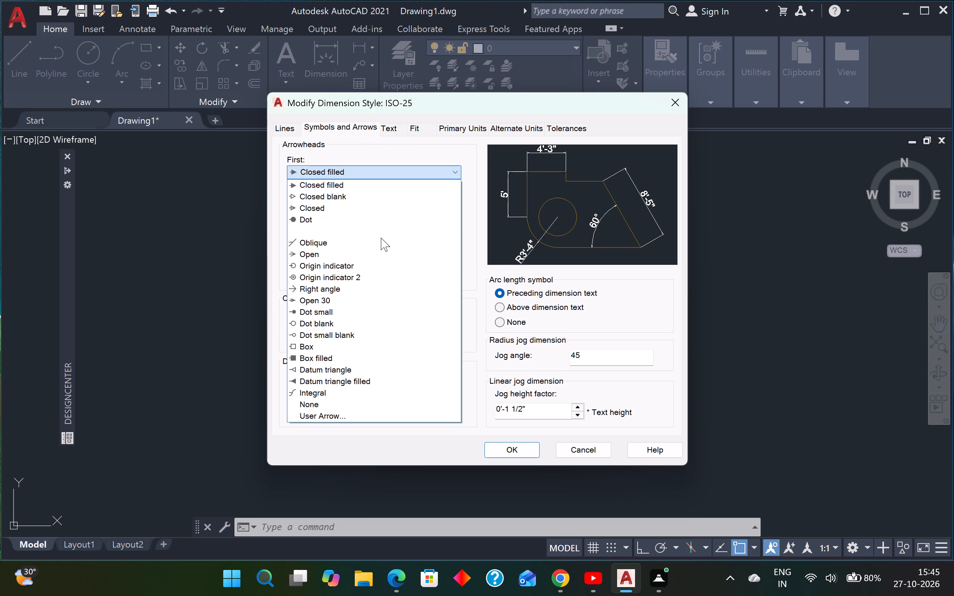
left_click(381, 238)
left_click(380, 235)
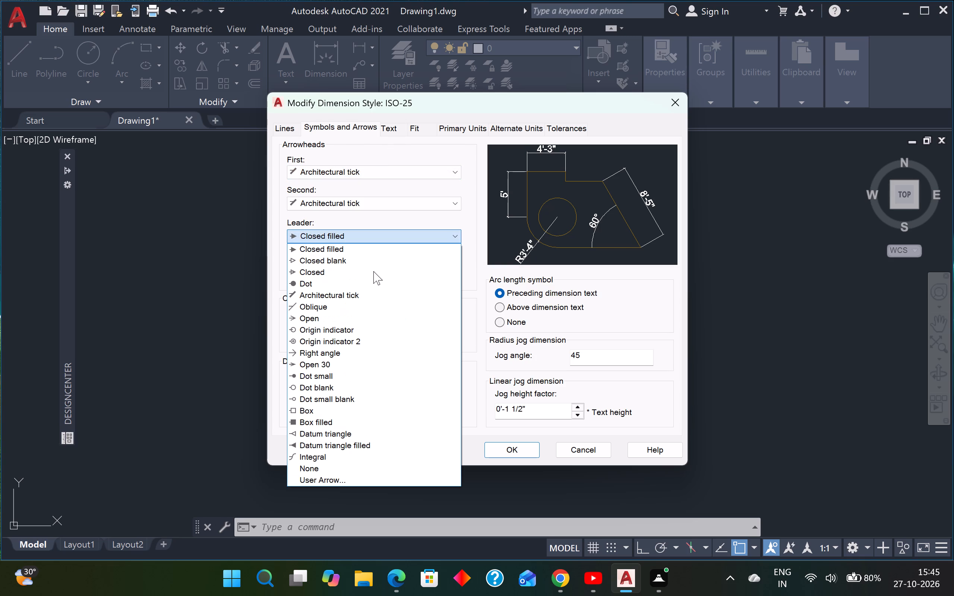
left_click(368, 304)
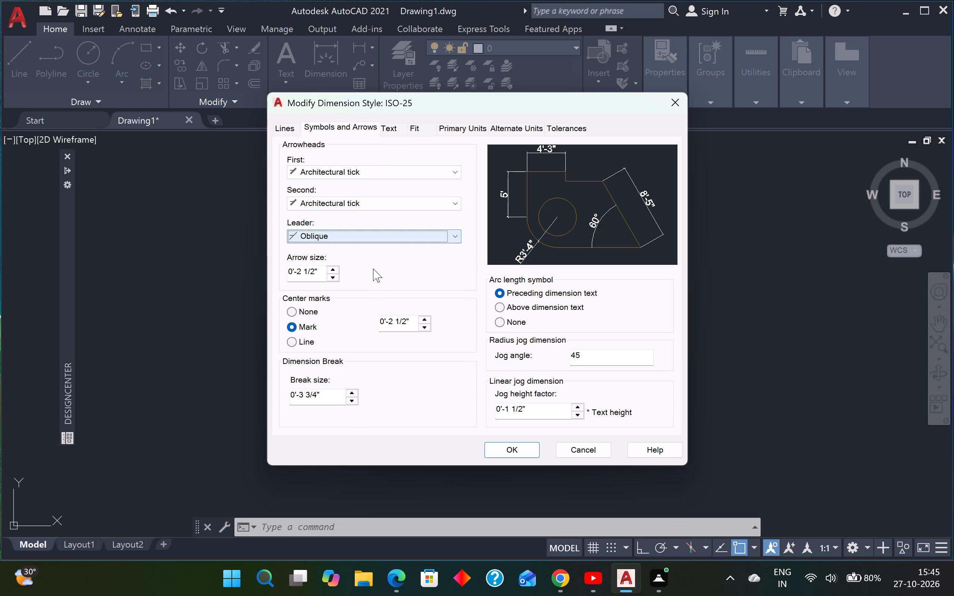
left_click_drag(322, 272, 155, 285)
key("BackSpace")
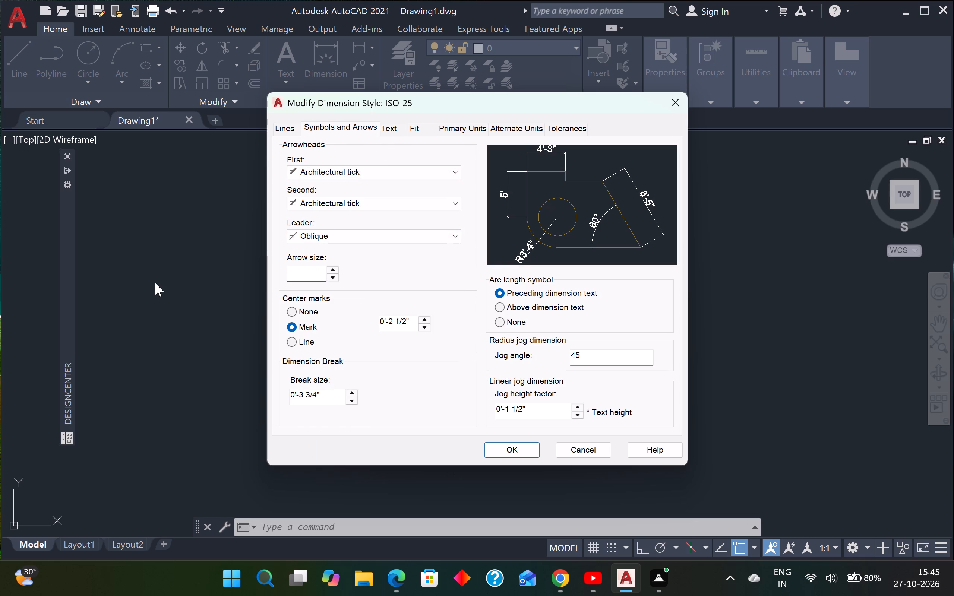
key("9")
key("shift+quotedbl")
key("Return")
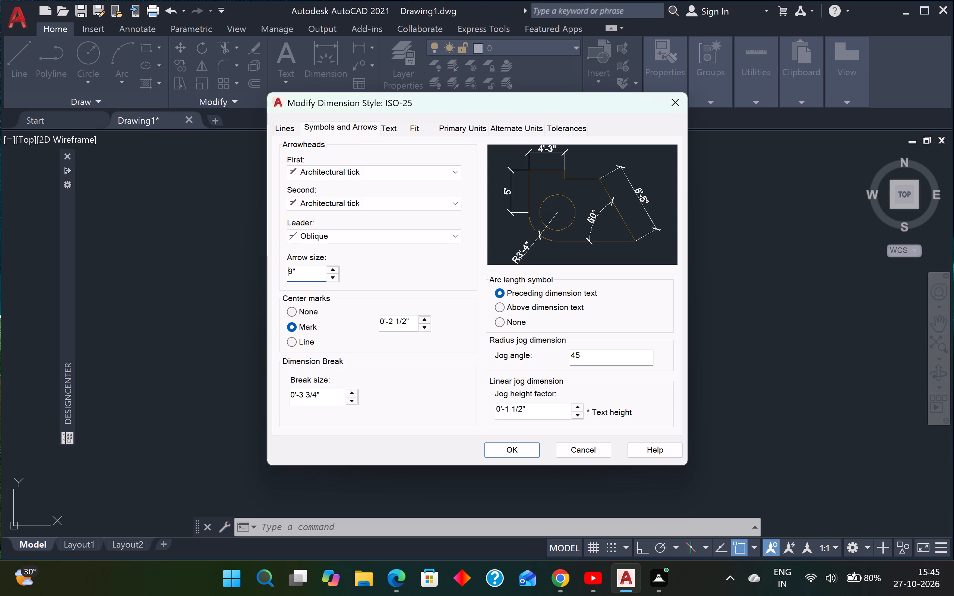
Accept the dimension style changes, make ISO-25 the current style and close the style manager.
left_click(531, 448)
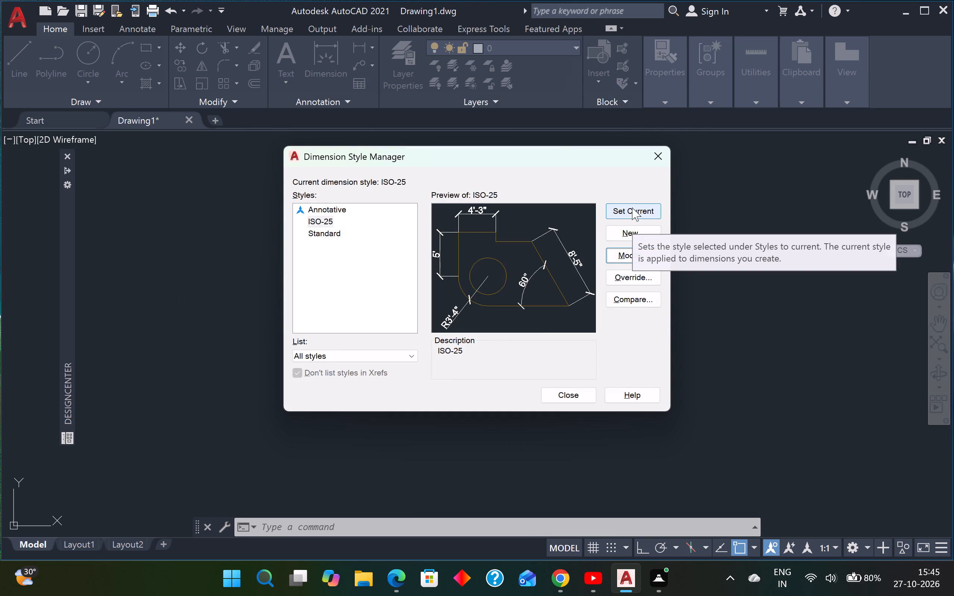
triple_click(627, 211)
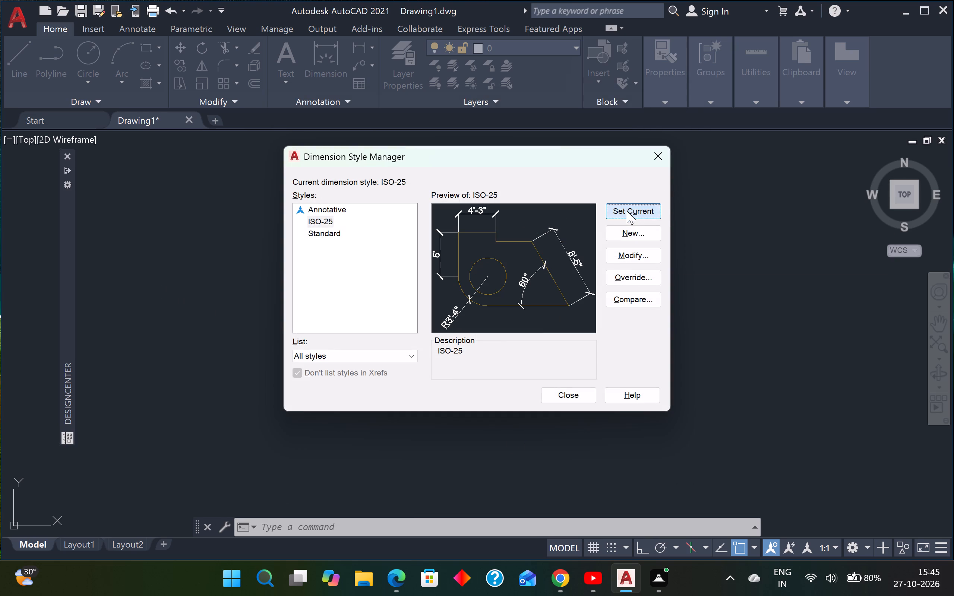
left_click(627, 211)
left_click(556, 394)
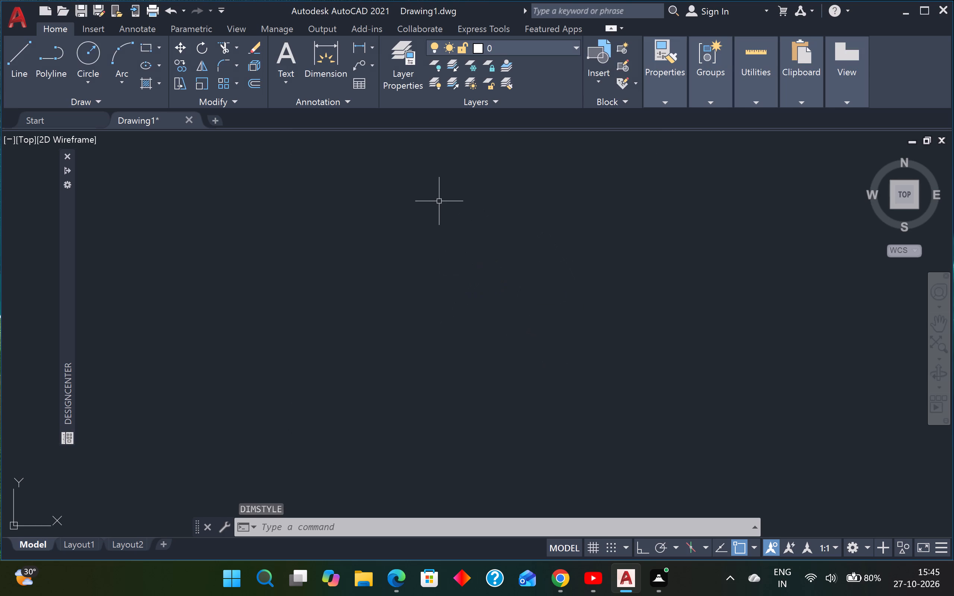
key("Escape")
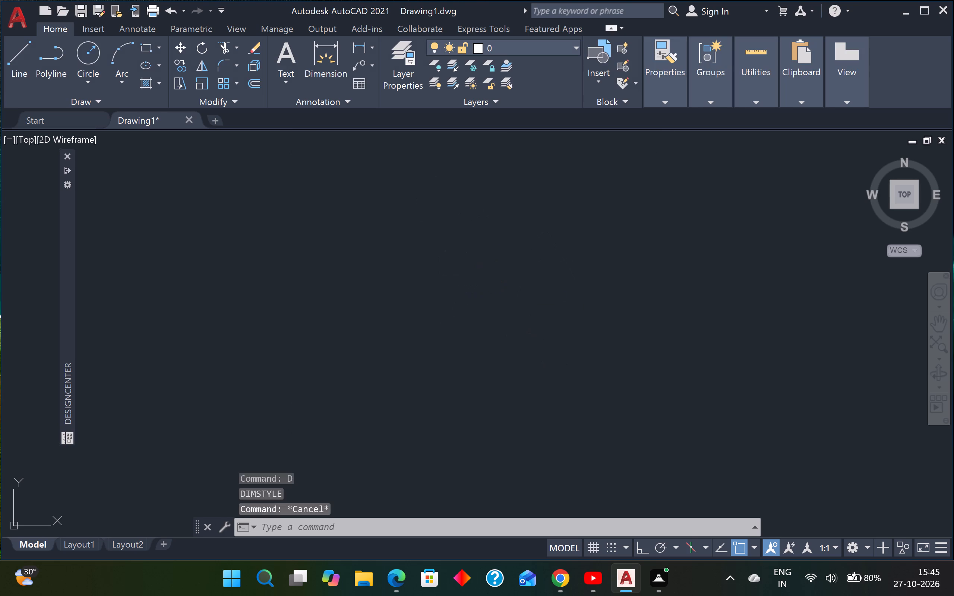
Draw a rectangle 50' wide and 40' high in the empty drawing area.
type("rec")
key("space")
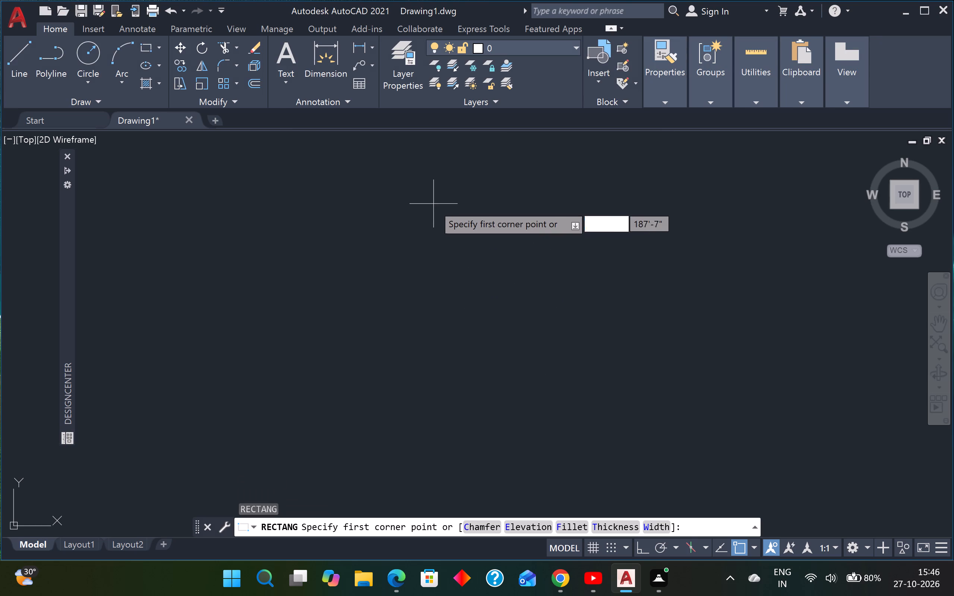
left_click(304, 202)
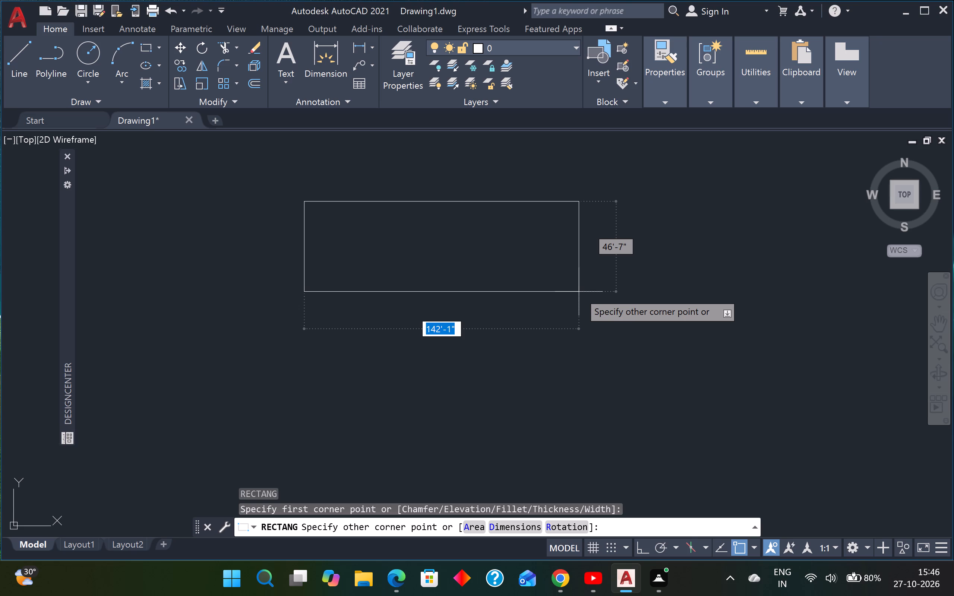
type("50")
key("apostrophe")
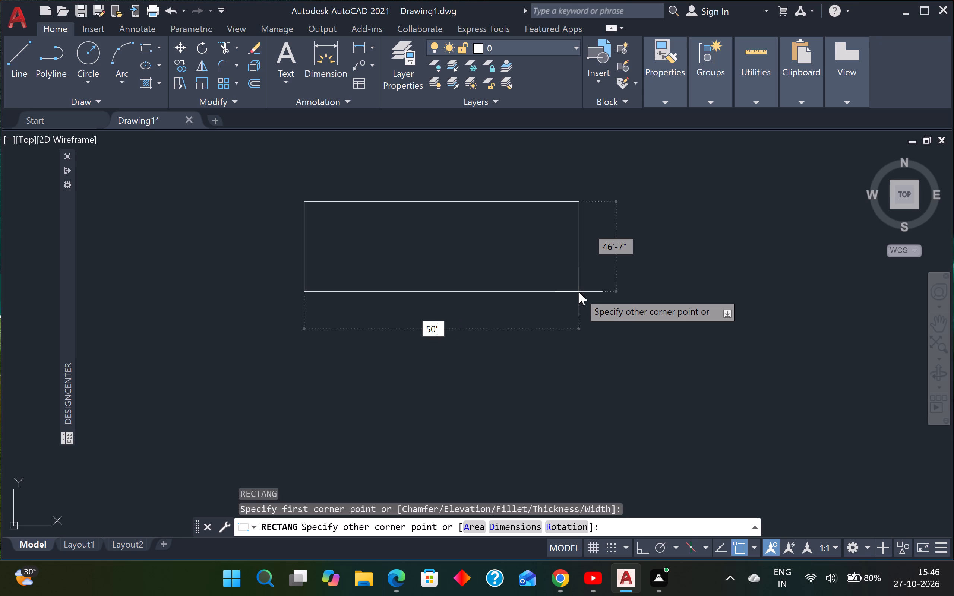
key("Tab")
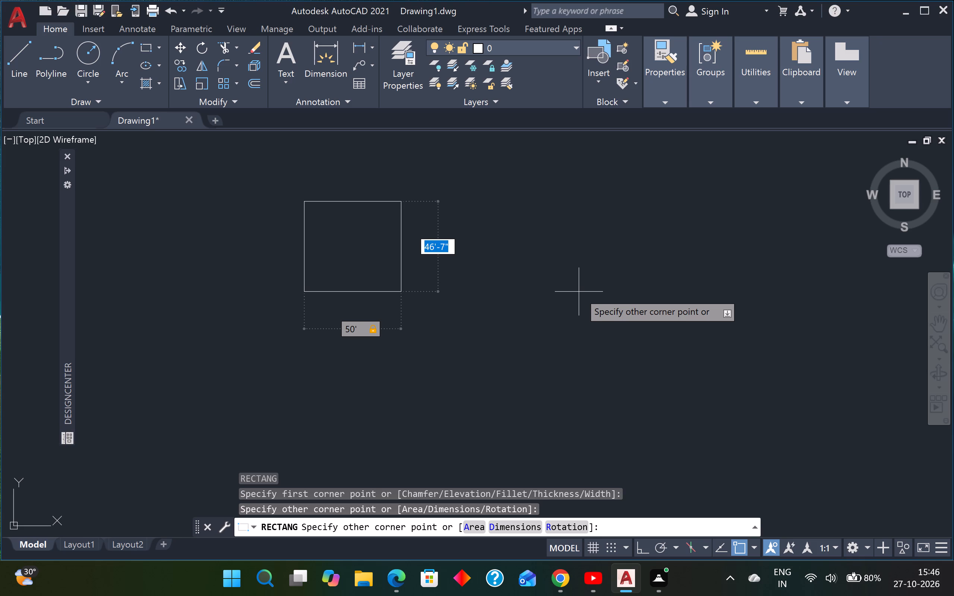
key("4")
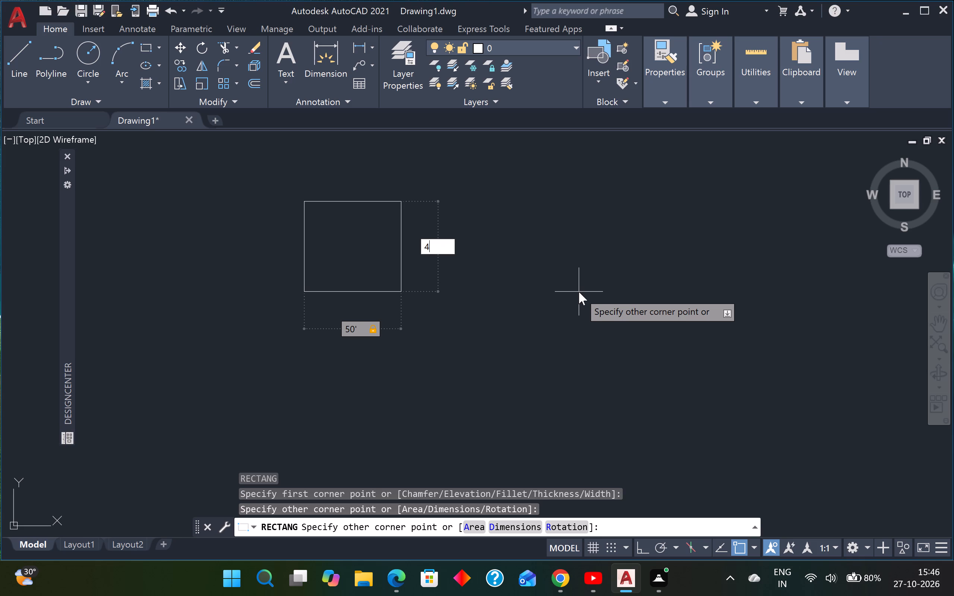
key("0")
key("apostrophe")
key("Return")
Offset the 50' by 40' rectangle 9" inward to form the outer wall thickness.
scroll(277, 188, "up", 2)
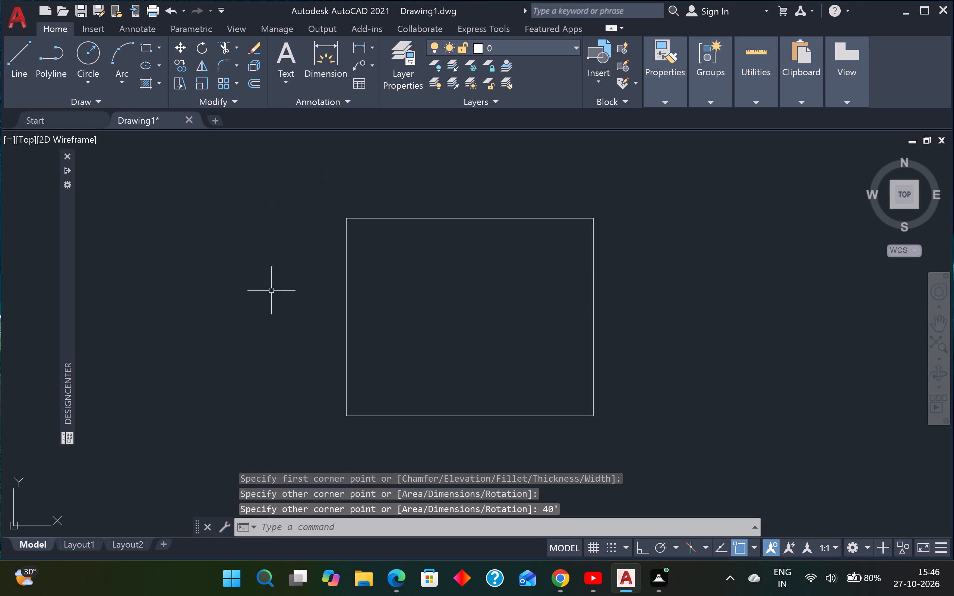
middle_click_drag(286, 295, 272, 284)
scroll(272, 285, "up", 1)
key("Escape")
key("Escape")
scroll(419, 302, "down", 2)
scroll(427, 302, "up", 2)
middle_click_drag(417, 302, 333, 300)
key("Escape")
key("o")
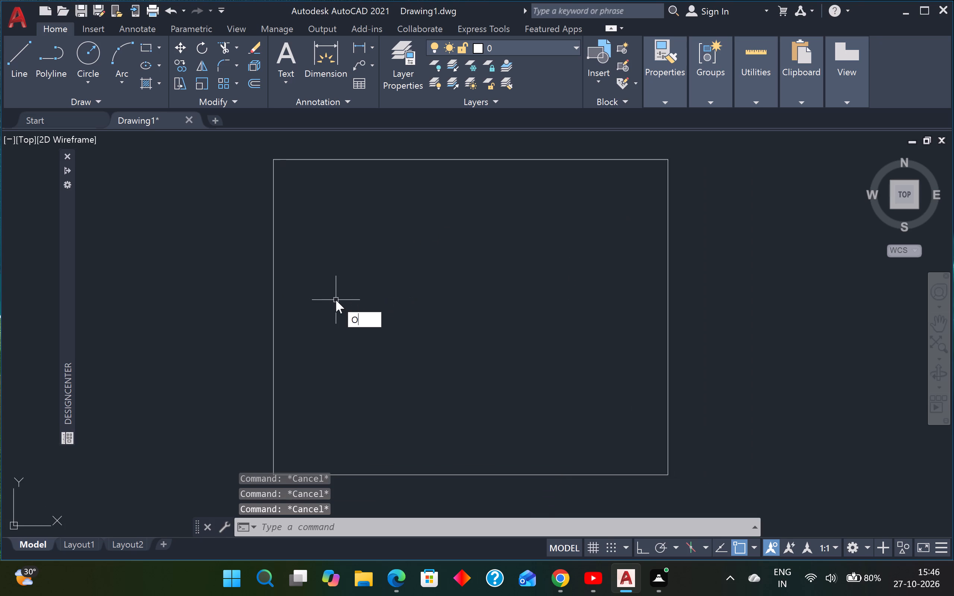
key("space")
type("9\"")
key("Return")
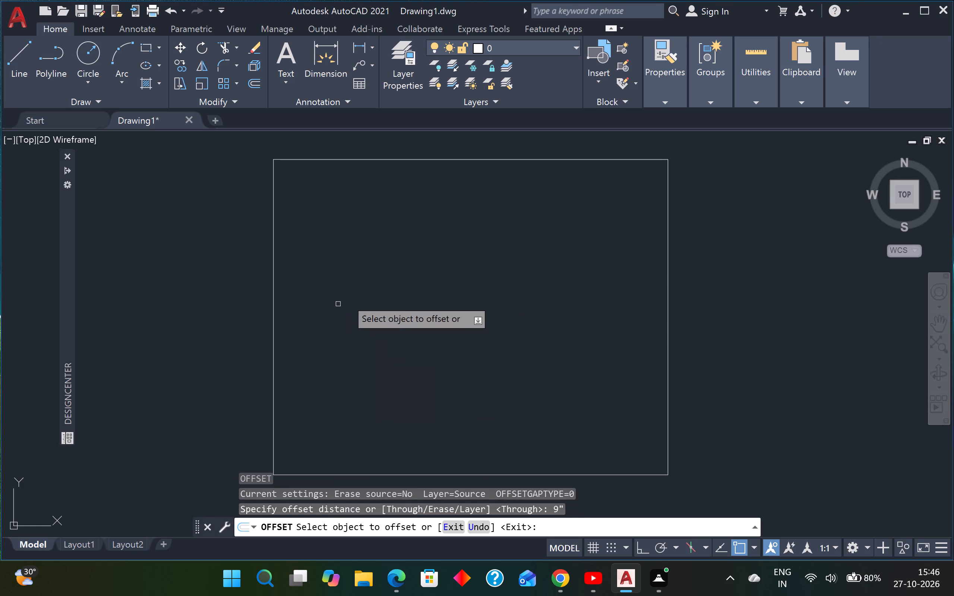
left_click(420, 161)
left_click(437, 259)
key("Escape")
key("Escape")
scroll(435, 163, "up", 2)
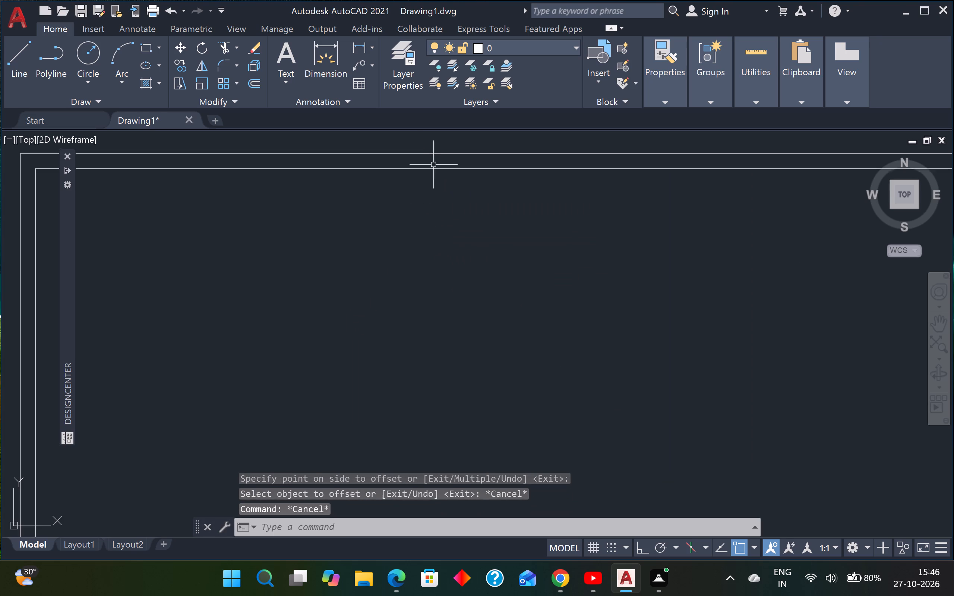
Explode the inner wall rectangle into separate lines.
left_click(434, 166)
left_click(421, 189)
type("EX")
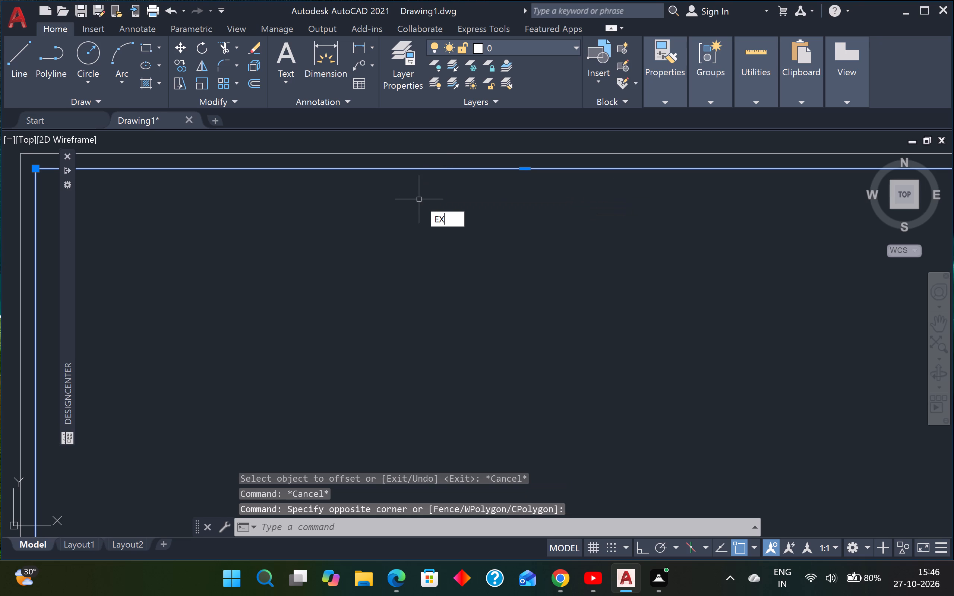
key("Down")
key("Return")
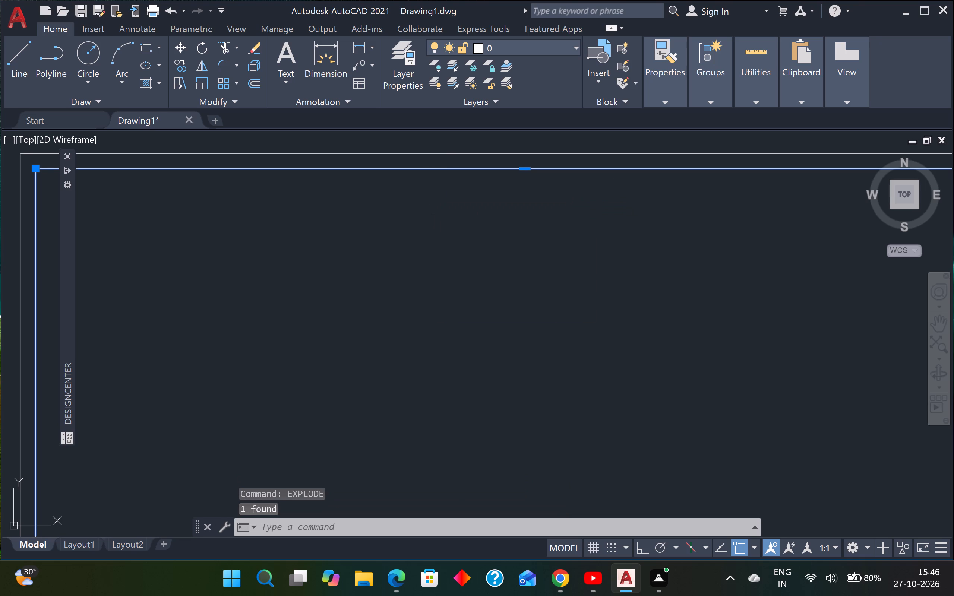
scroll(420, 199, "down", 3)
middle_click_drag(427, 272, 467, 268)
key("Escape")
key("Escape")
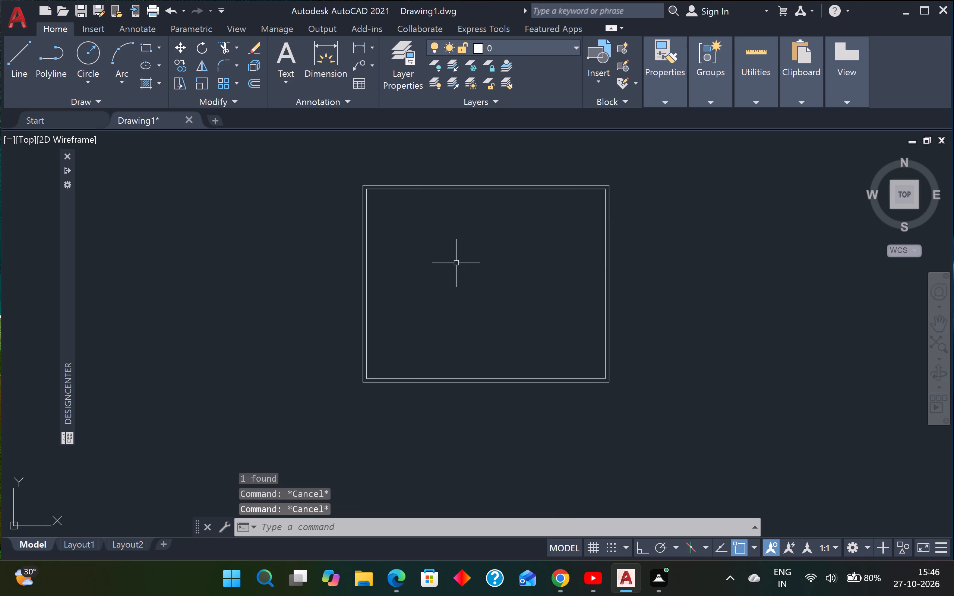
key("Escape")
Offset the inner left and upper wall lines 10' into the floor plan.
type("O")
key("space")
type("10'")
key("Return")
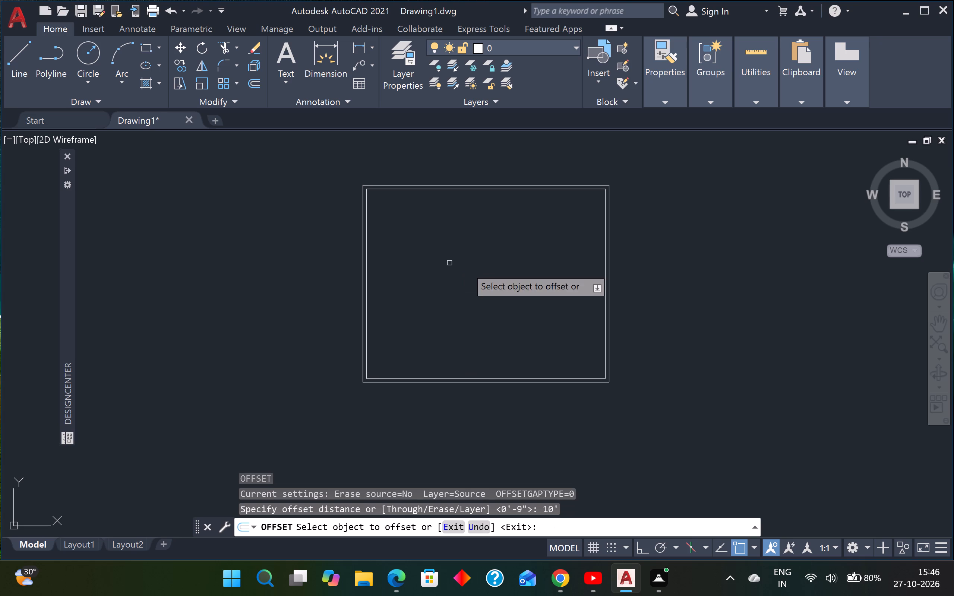
left_click(367, 277)
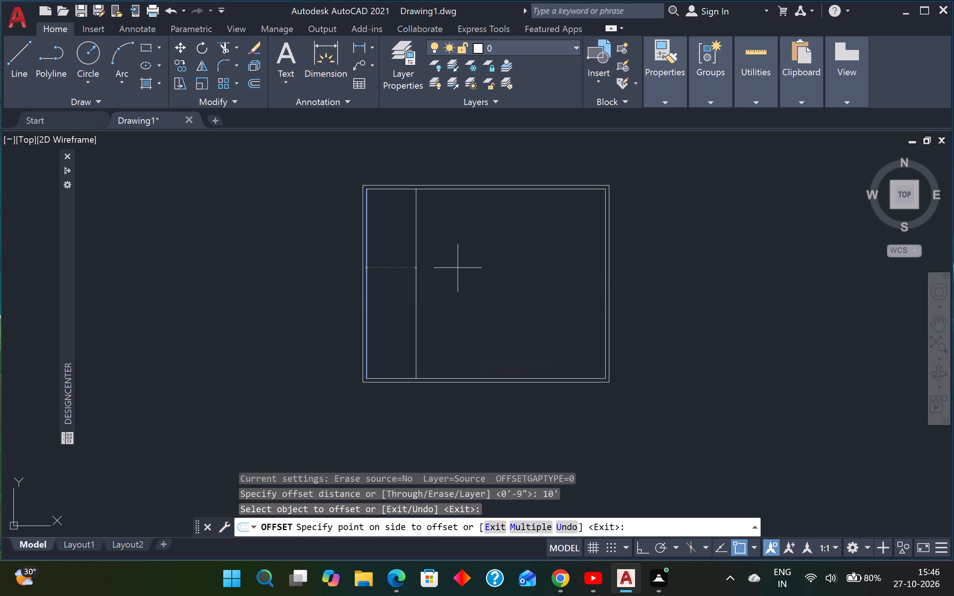
left_click(458, 268)
left_click(431, 189)
left_click(433, 234)
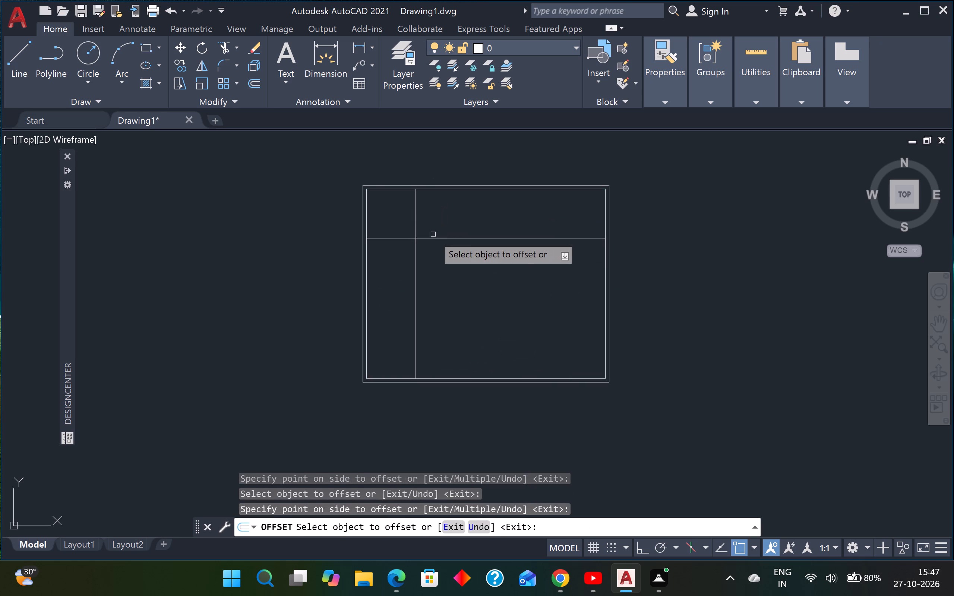
key("Escape")
key("Escape")
Offset the new vertical and horizontal room lines 4" away from the upper-left corner to give the partitions thickness.
type("O")
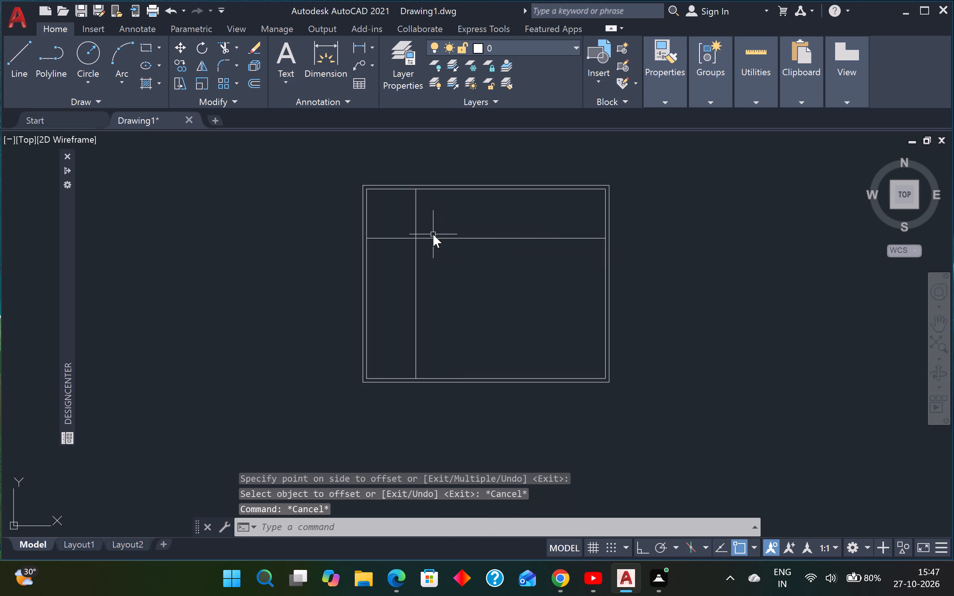
key("space")
type("4'")
key("BackSpace")
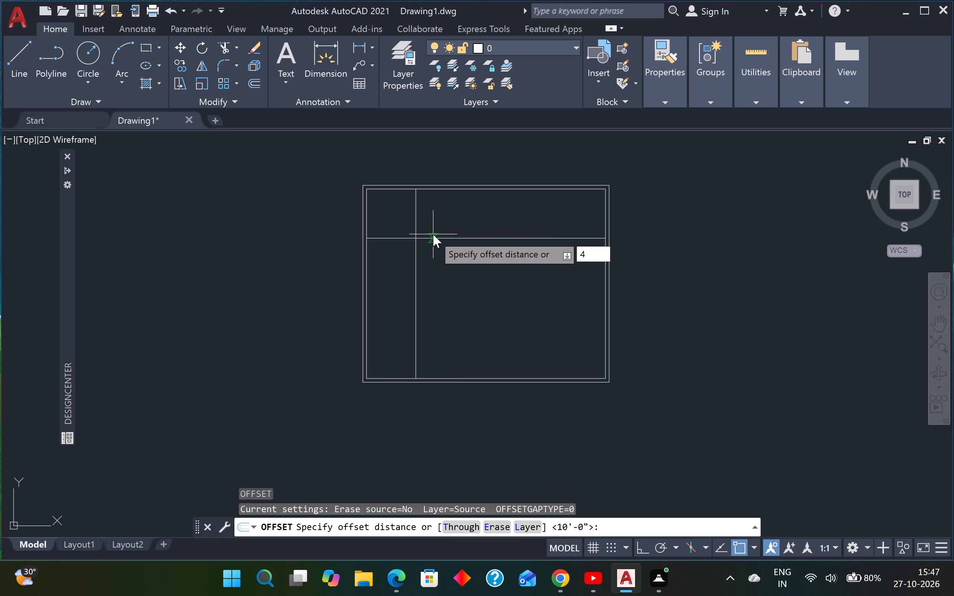
key("Return")
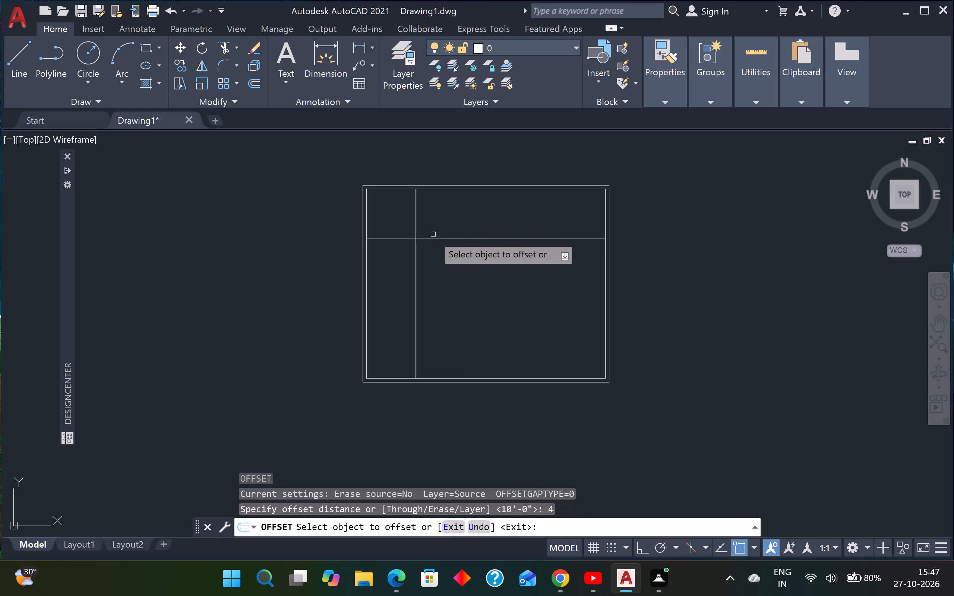
left_click_drag(417, 324, 420, 323)
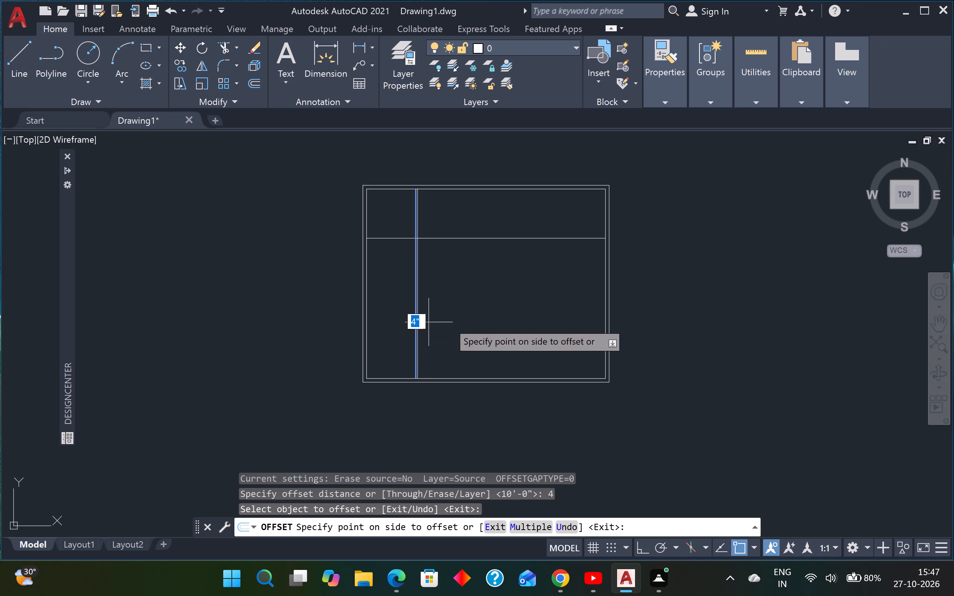
left_click(481, 321)
left_click(493, 237)
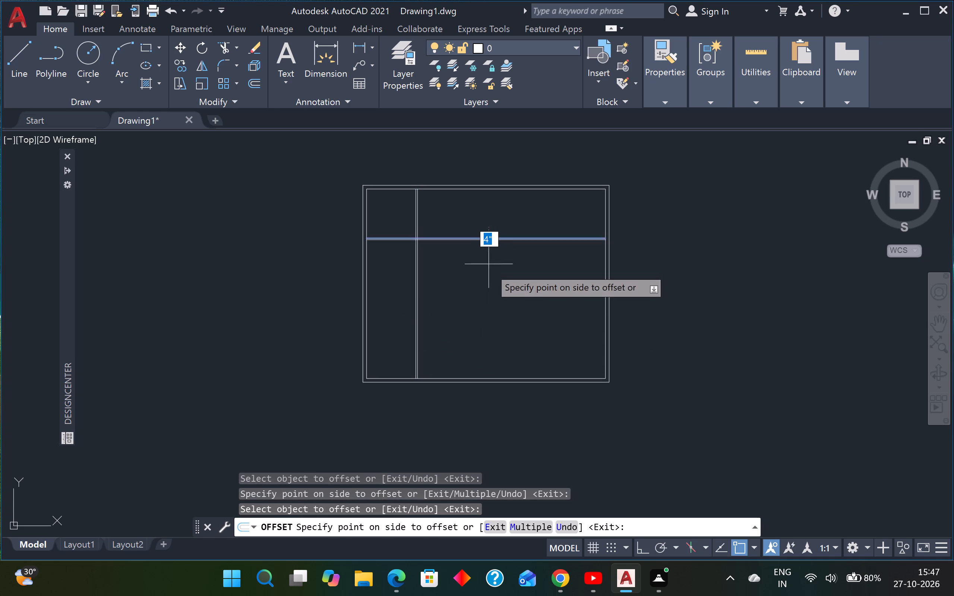
left_click(490, 278)
key("Escape")
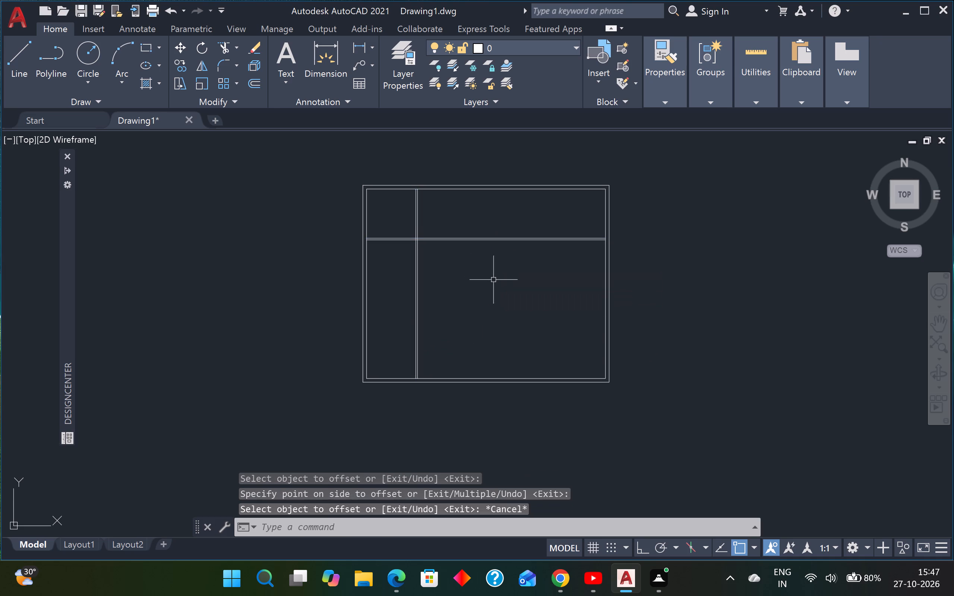
key("Escape")
key("Escape")
Trim the partition lines extending beyond their crossing, leaving a closed square room in the plan's upper-left corner.
type("TR")
key("space")
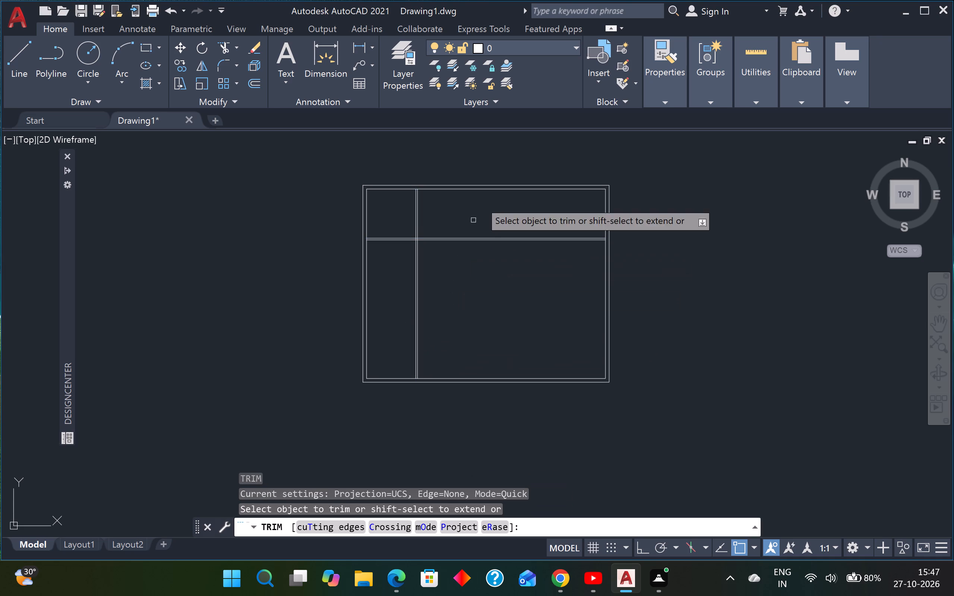
left_click(480, 226)
left_click(463, 282)
left_click(466, 280)
left_click(405, 310)
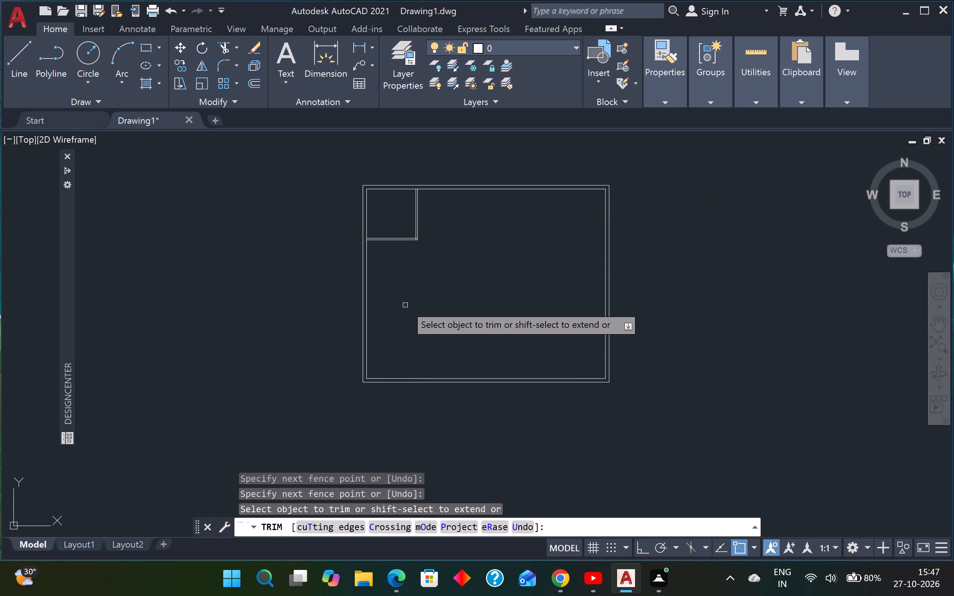
key("Escape")
key("Escape")
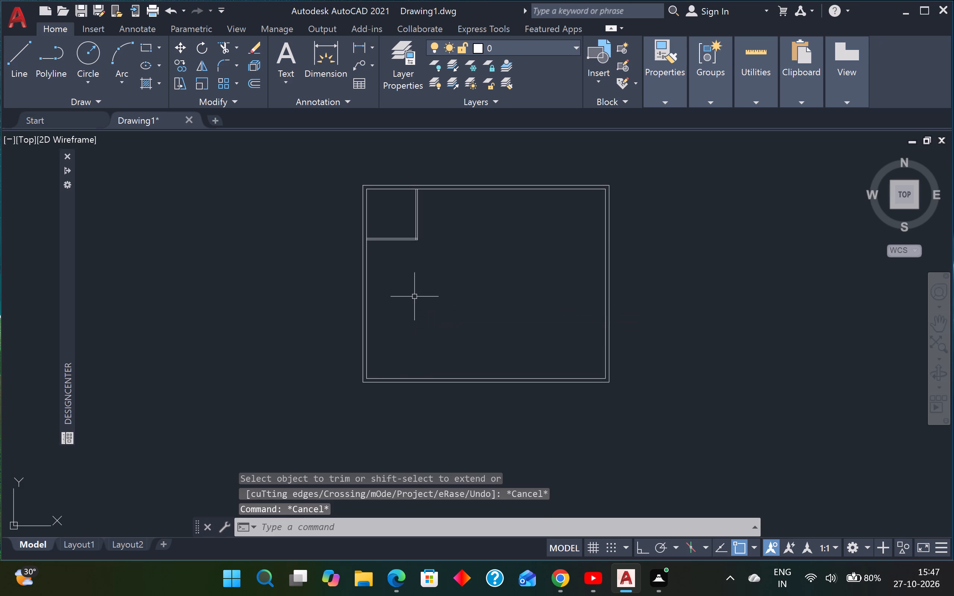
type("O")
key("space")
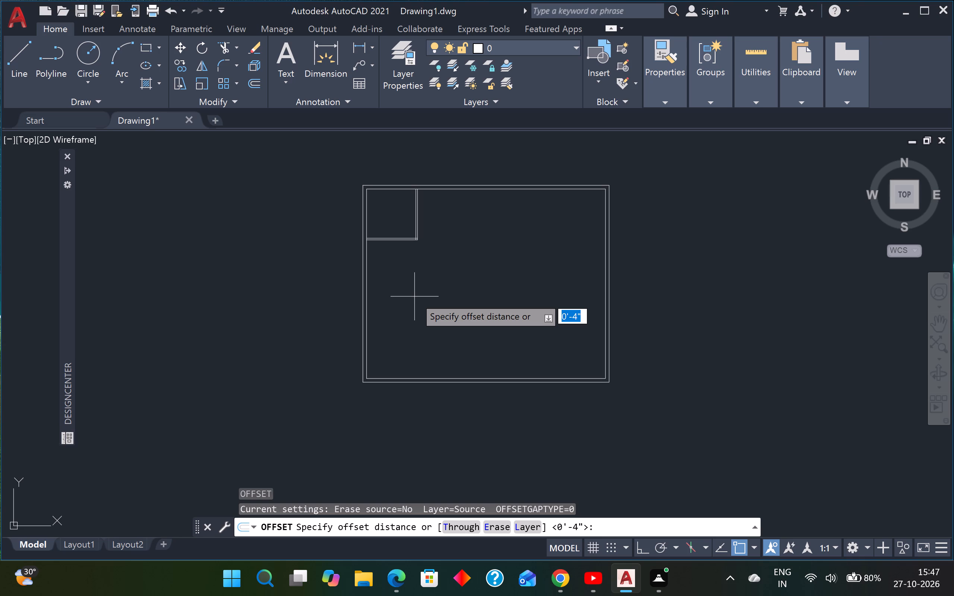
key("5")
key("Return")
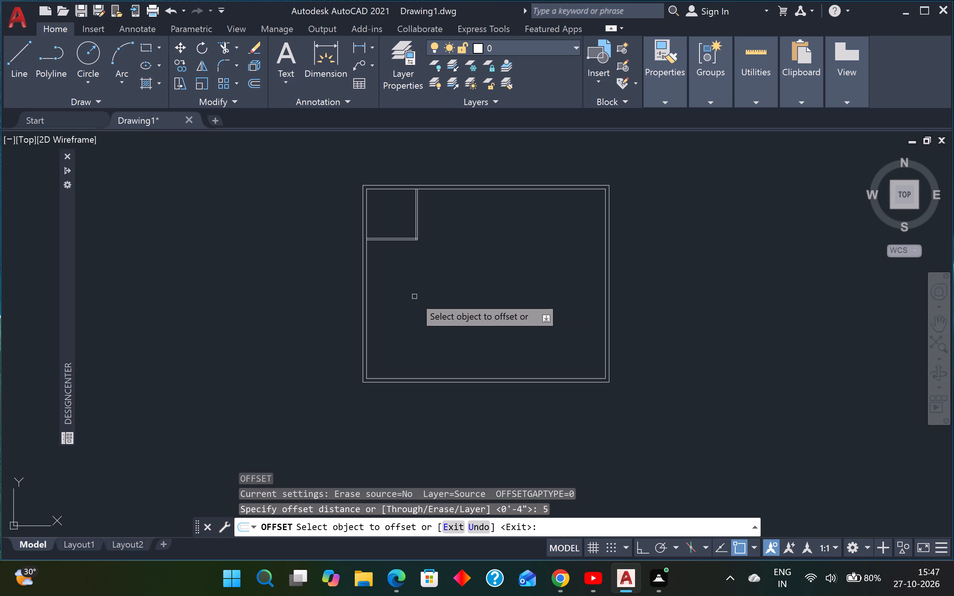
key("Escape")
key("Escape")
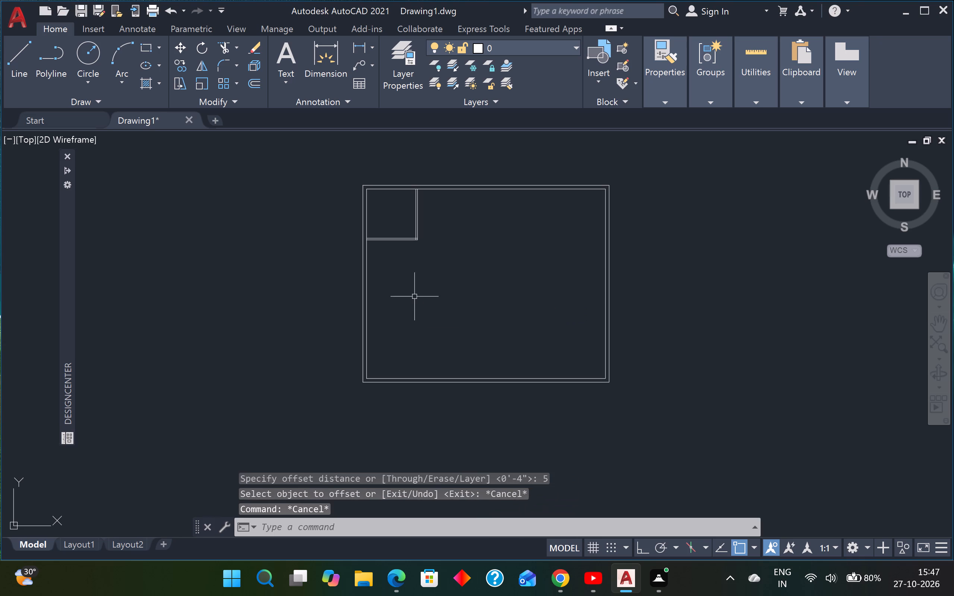
Offset the outer line of the corner room's right partition 5' to the right.
type("O")
key("space")
type("5'")
key("Return")
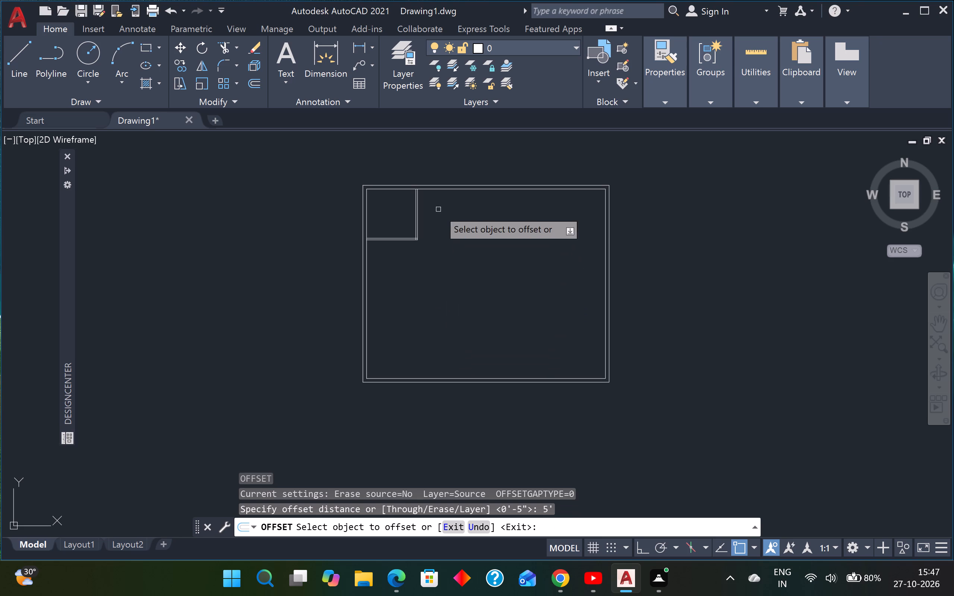
left_click(418, 220)
left_click(471, 218)
key("Escape")
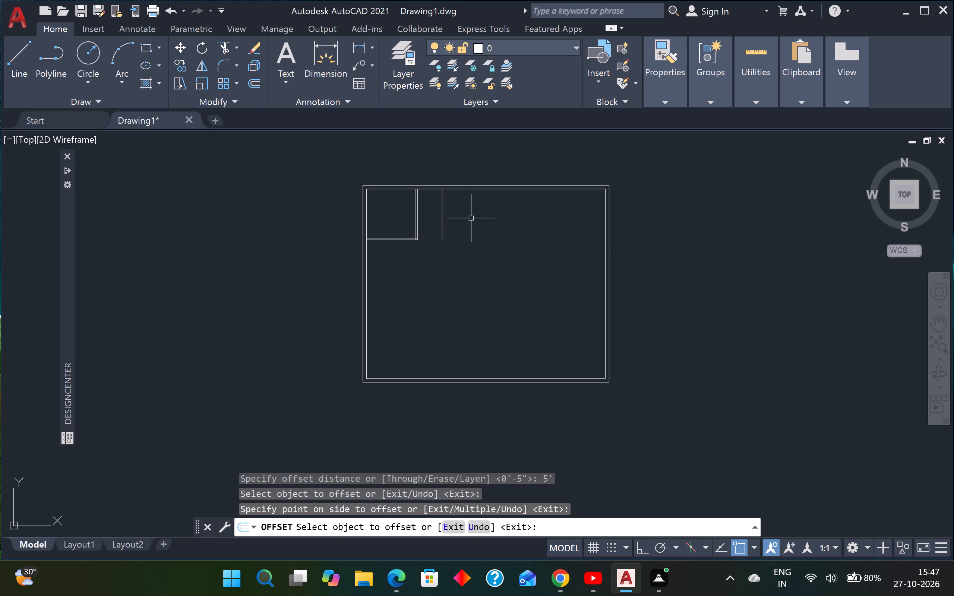
key("Escape")
Offset the new vertical line 4" to the right to form the second partition's thickness.
type("O")
key("space")
type("4\"")
key("Return")
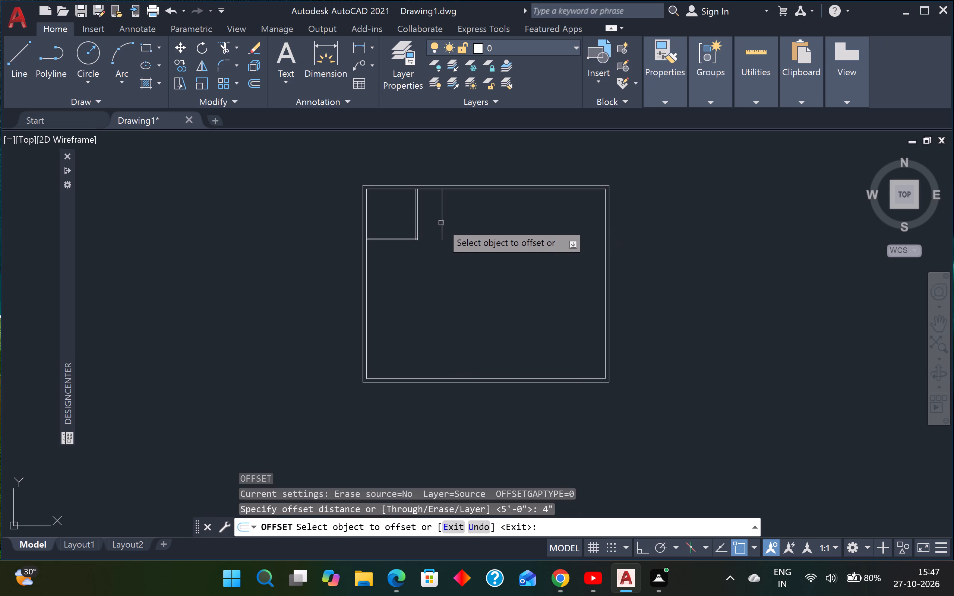
left_click(442, 218)
left_click(476, 218)
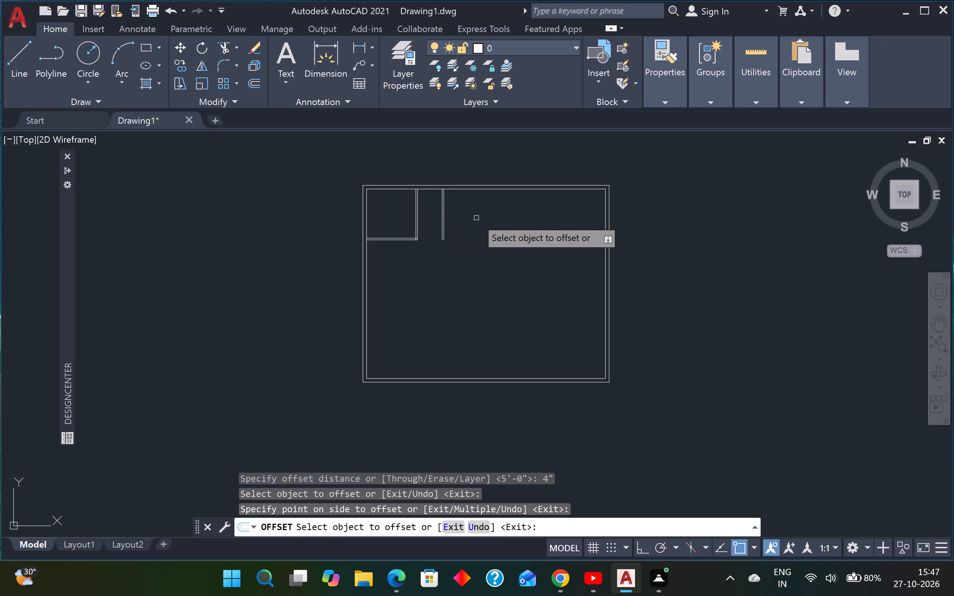
scroll(475, 219, "down", 2)
middle_click_drag(473, 220, 399, 257)
scroll(403, 272, "up", 1)
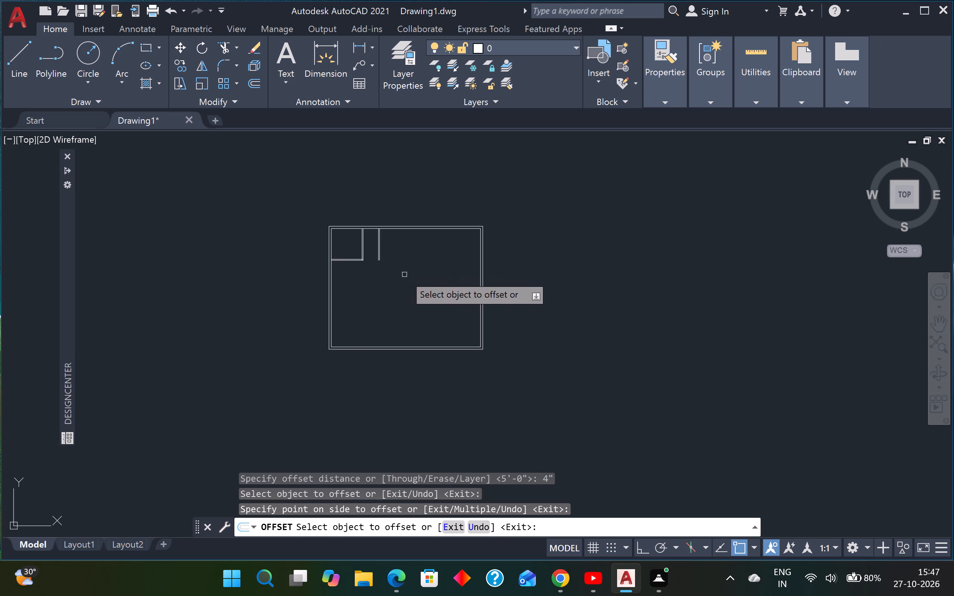
key("Escape")
key("Escape")
key("Escape")
key("Escape")
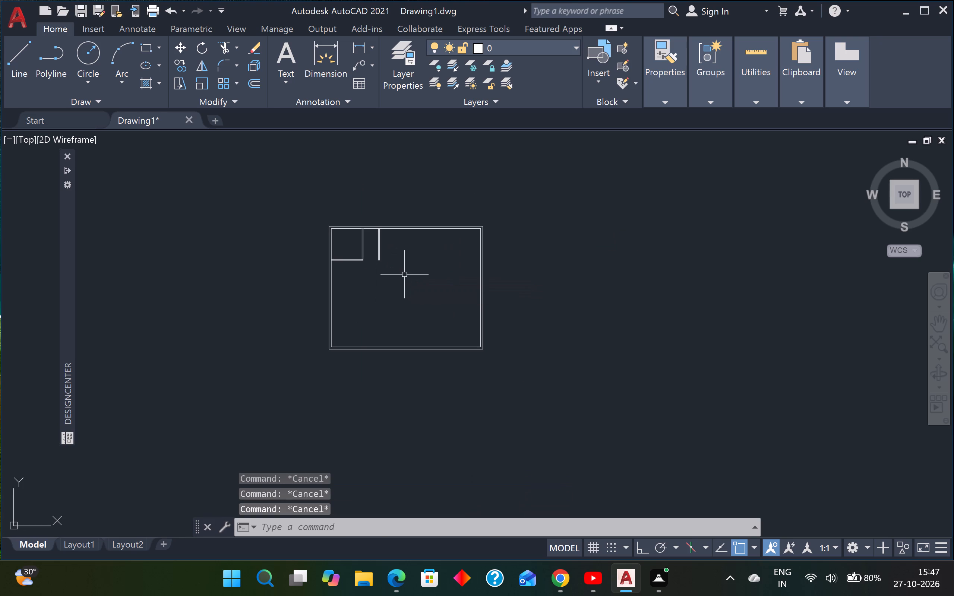
Offset the right line of the second vertical partition 10' to the right.
type("O")
key("space")
type("10'")
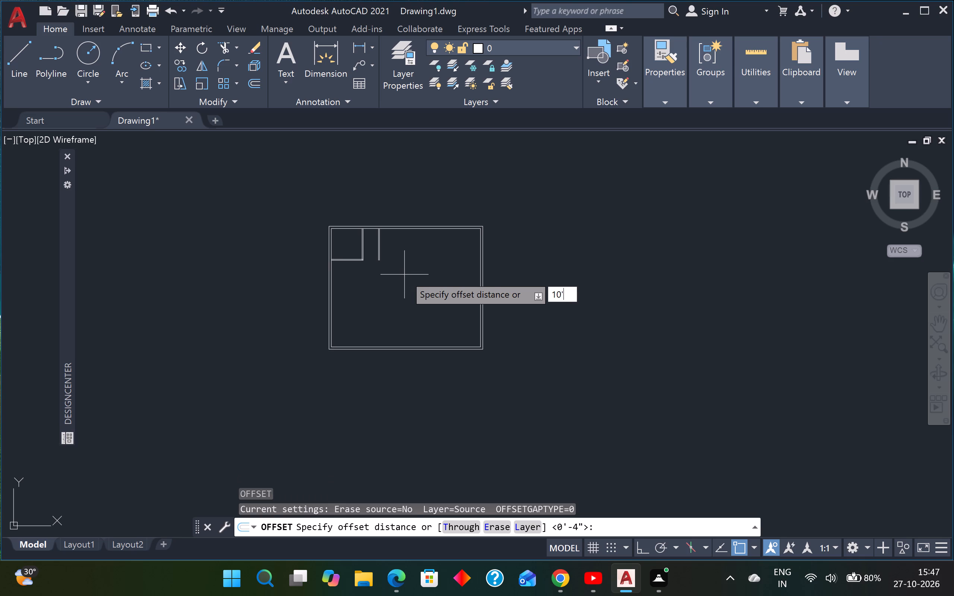
key("Return")
scroll(393, 250, "up", 3)
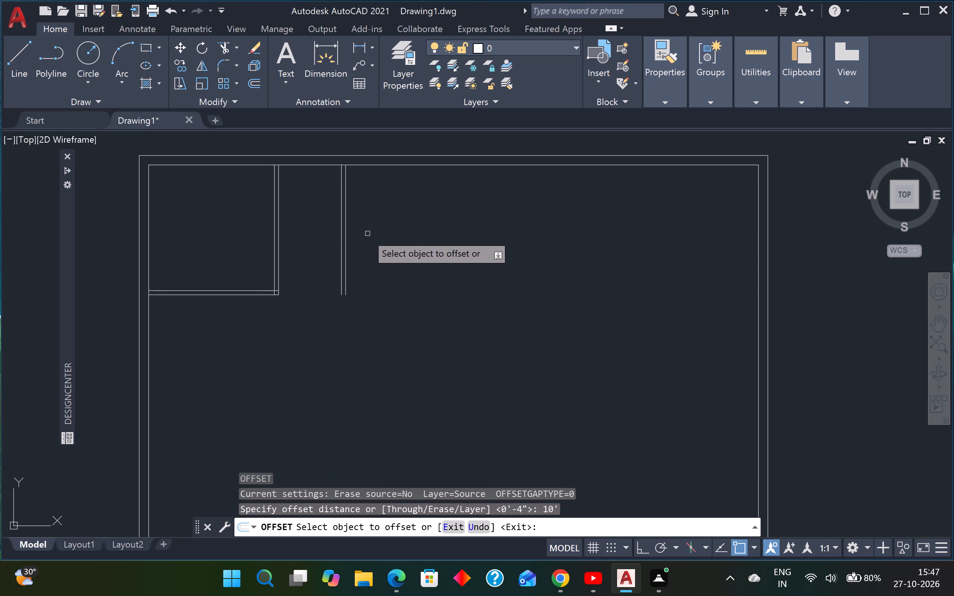
left_click(346, 237)
left_click(402, 239)
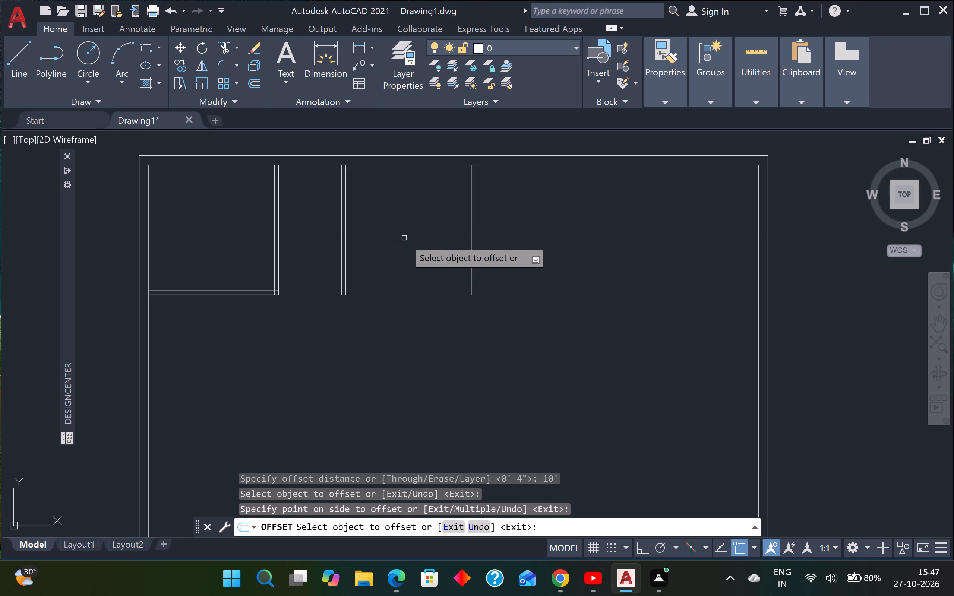
key("Escape")
key("Escape")
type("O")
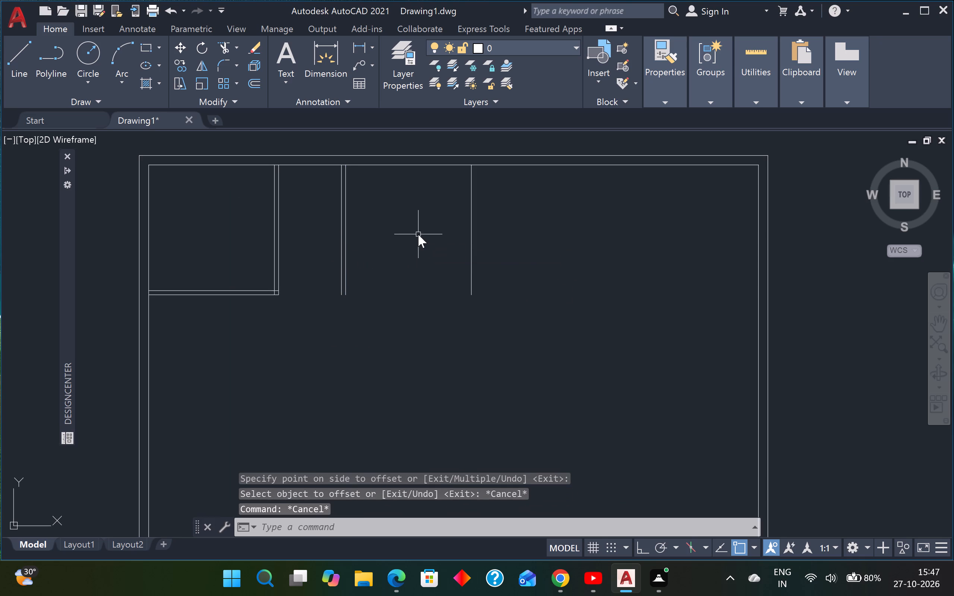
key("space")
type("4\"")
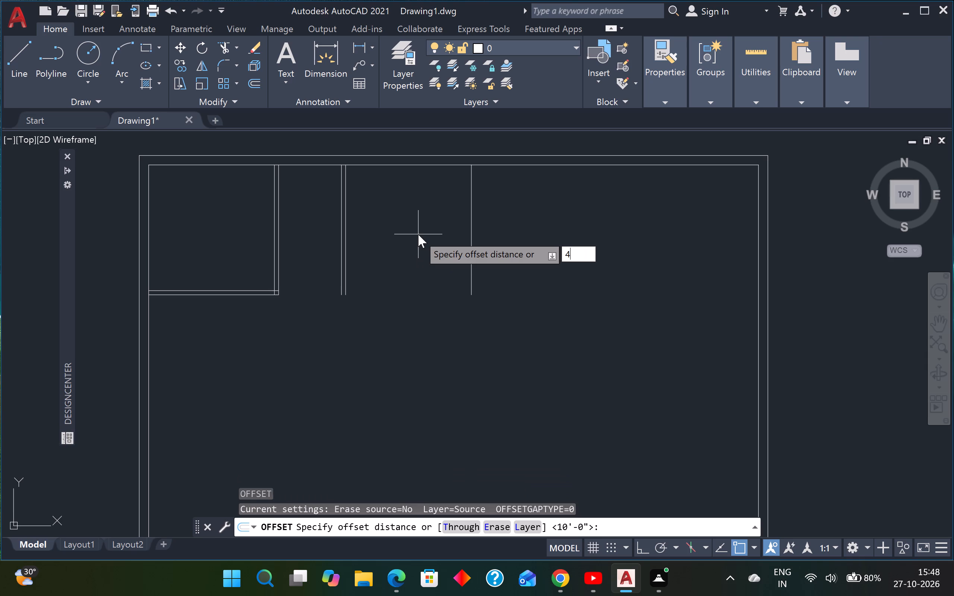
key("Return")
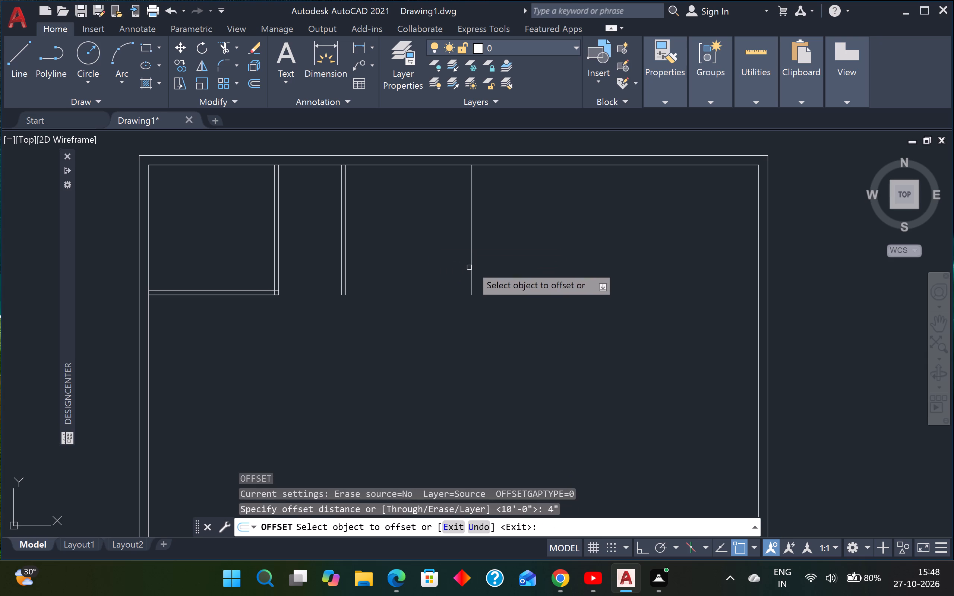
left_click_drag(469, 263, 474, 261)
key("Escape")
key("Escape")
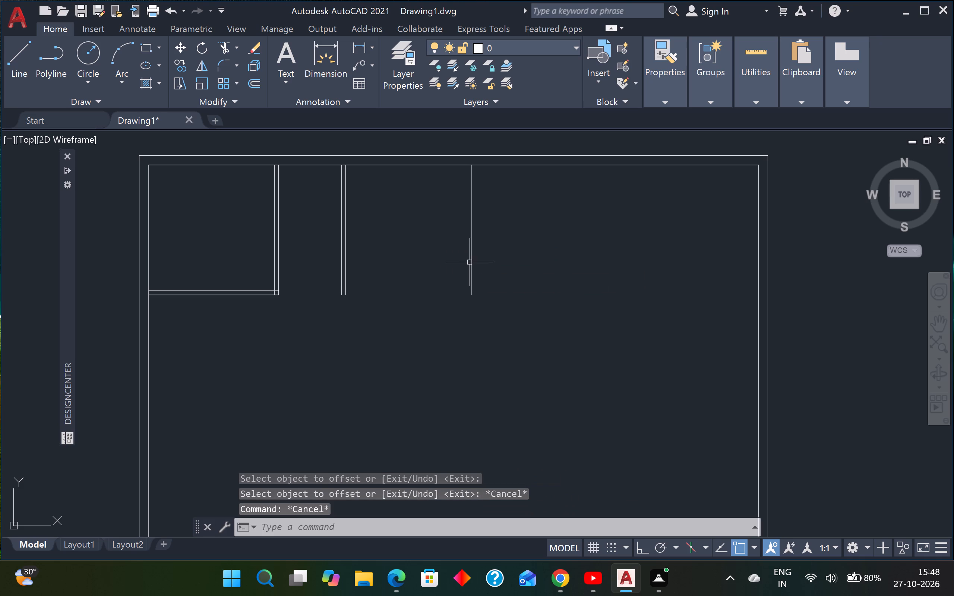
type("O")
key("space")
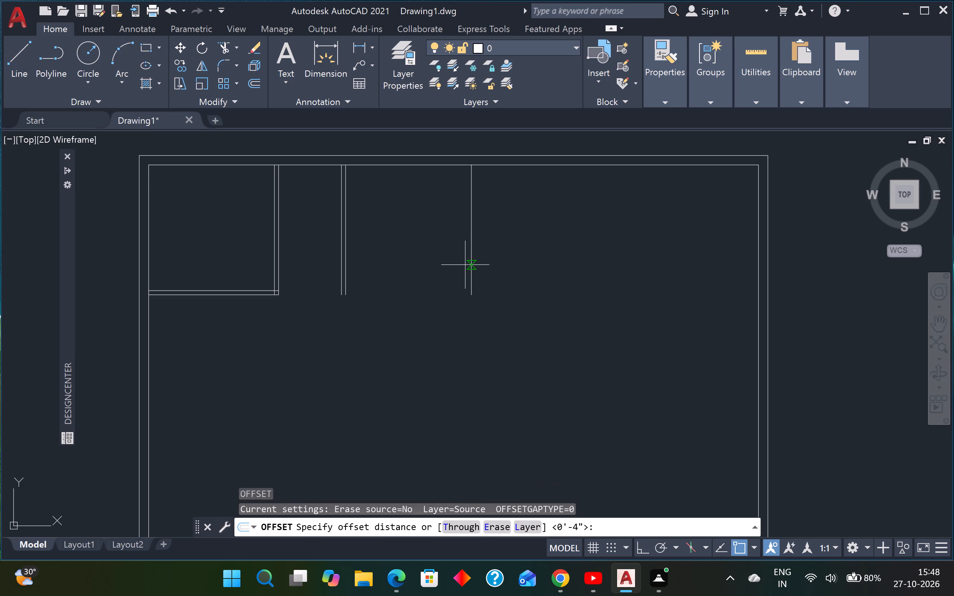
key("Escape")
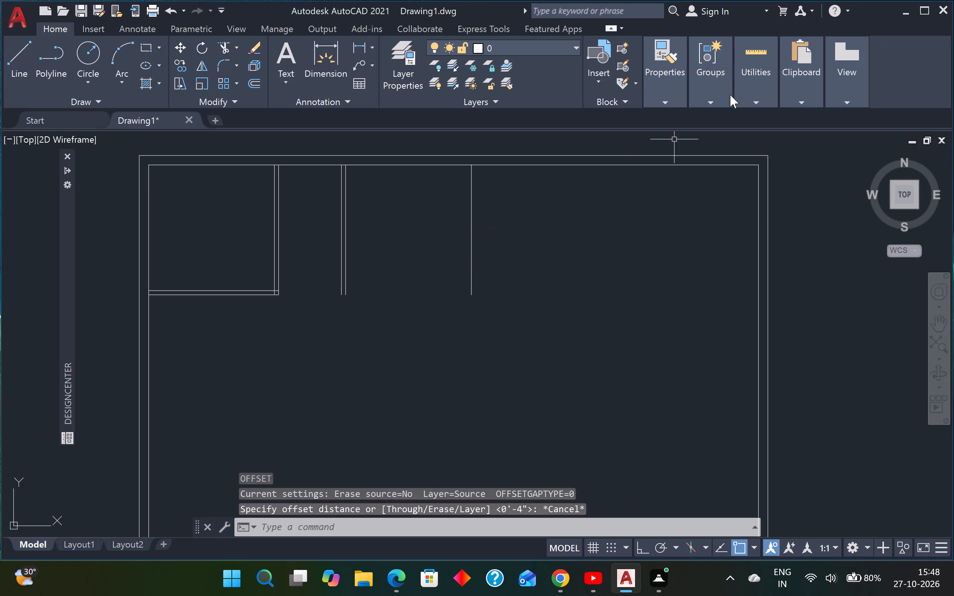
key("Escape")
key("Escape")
Check the interior dimensions of the floor plan with the Quick measure tool.
left_click(759, 117)
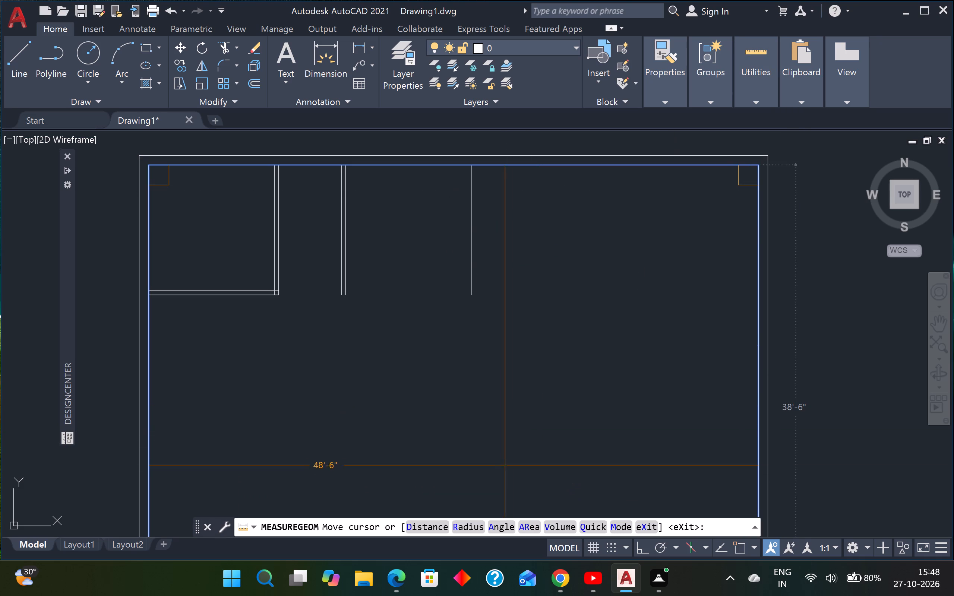
key("Escape")
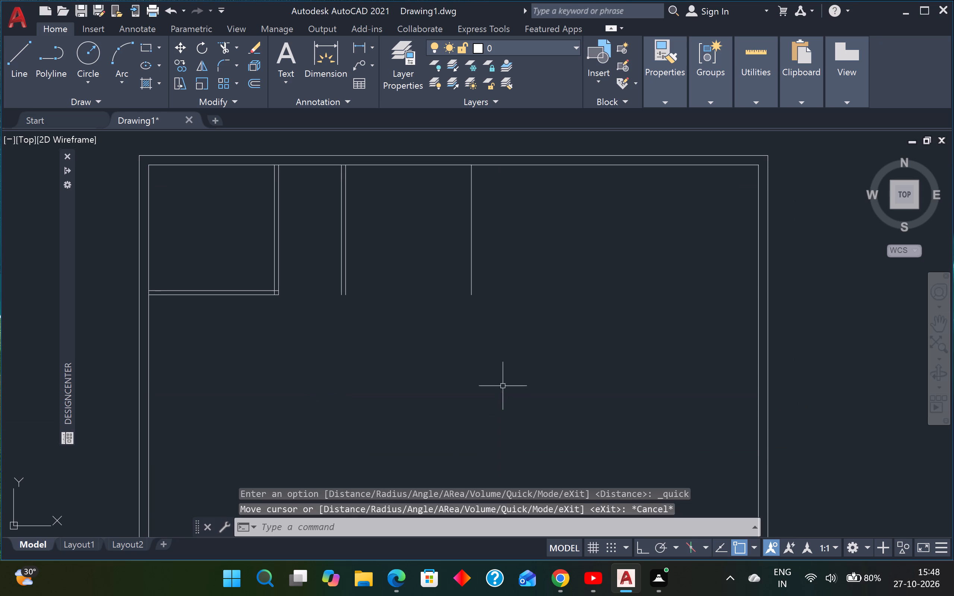
Offset the third vertical partition's line 4" to the right to form its thickness.
key("Escape")
key("Escape")
type("O")
key("space")
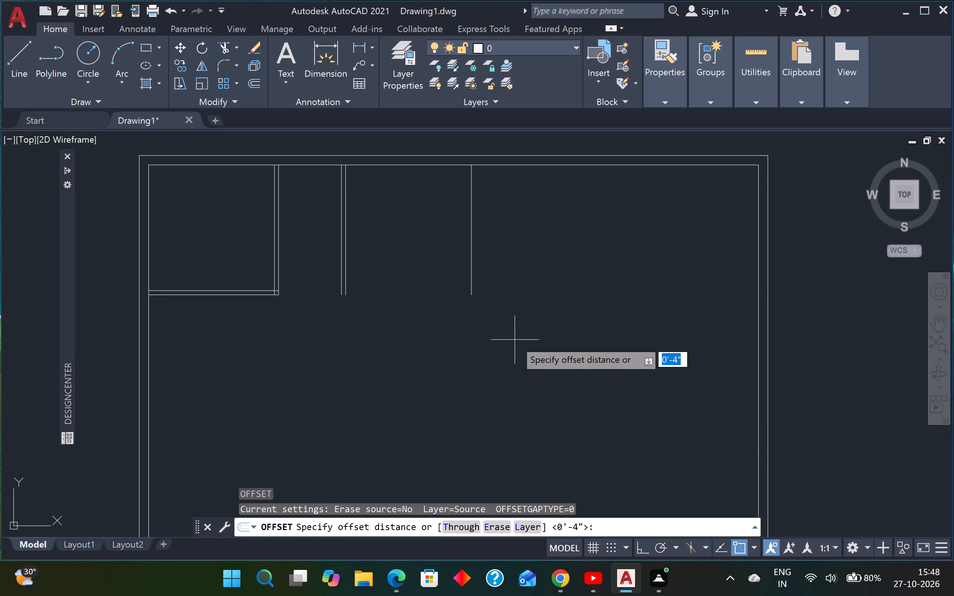
key("Return")
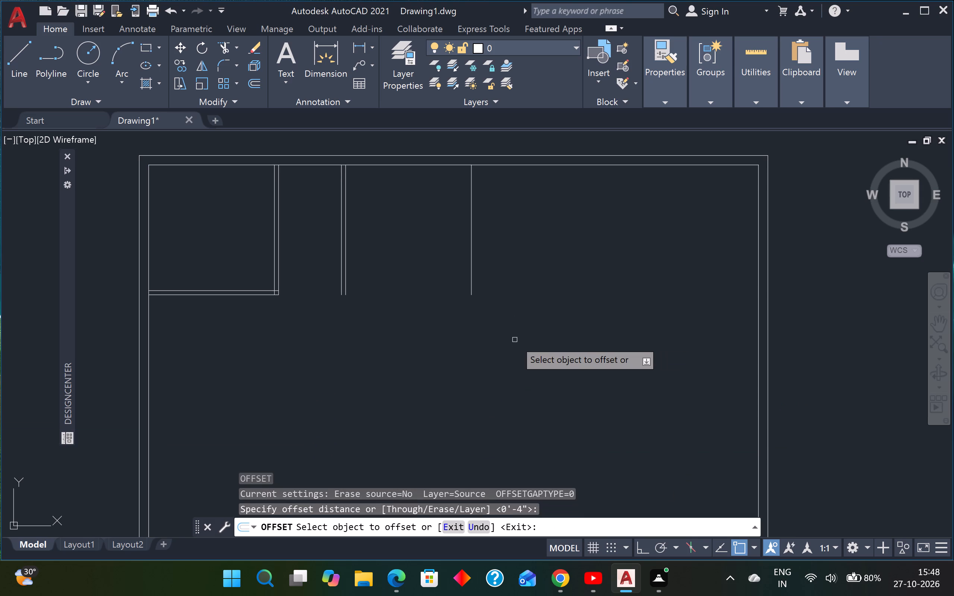
left_click(470, 238)
left_click(506, 251)
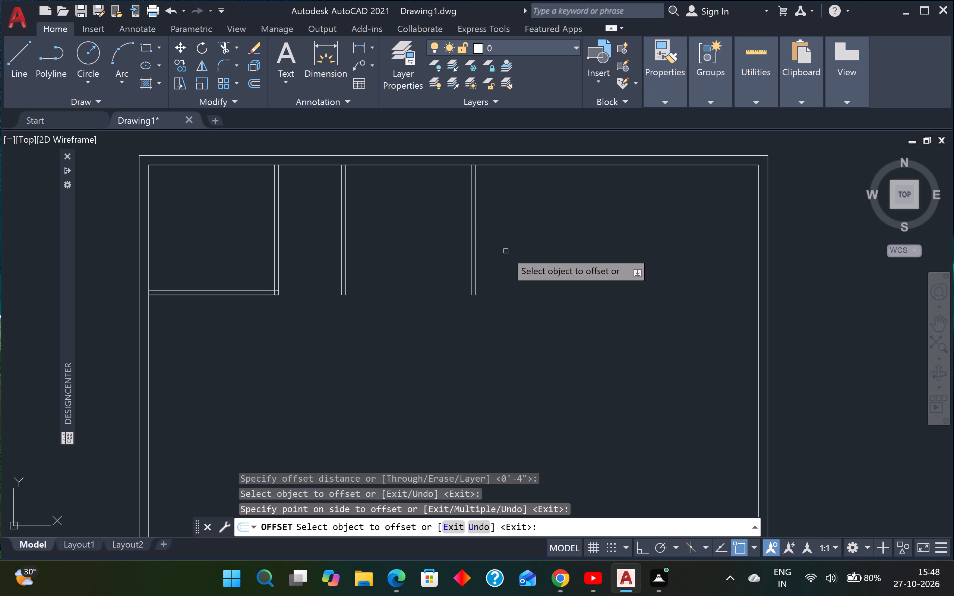
key("Escape")
key("Escape")
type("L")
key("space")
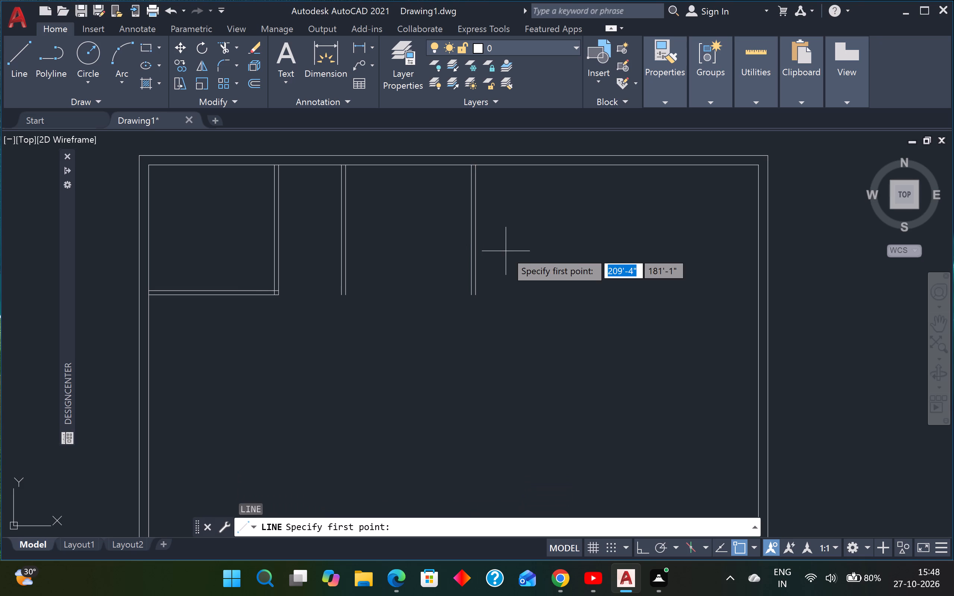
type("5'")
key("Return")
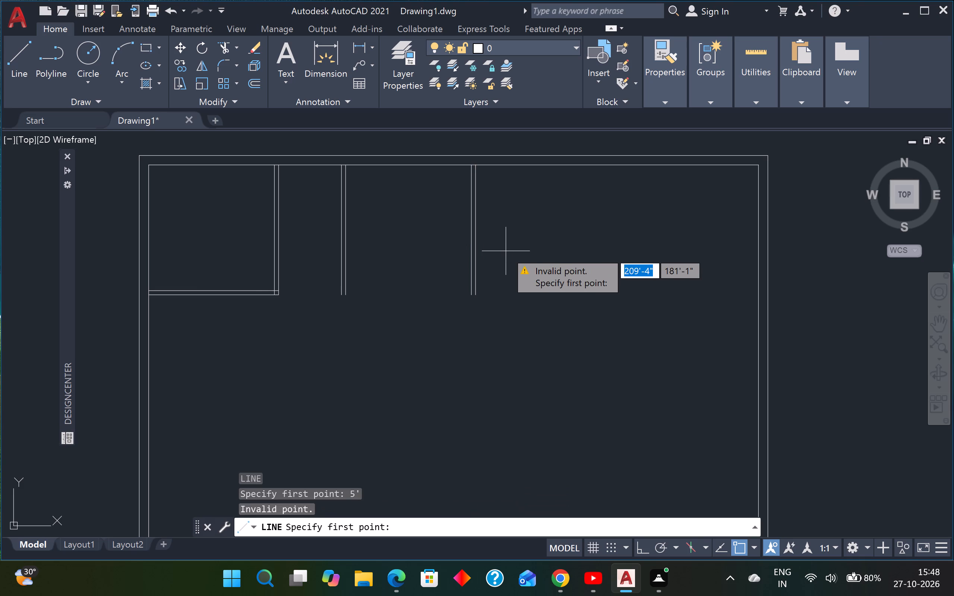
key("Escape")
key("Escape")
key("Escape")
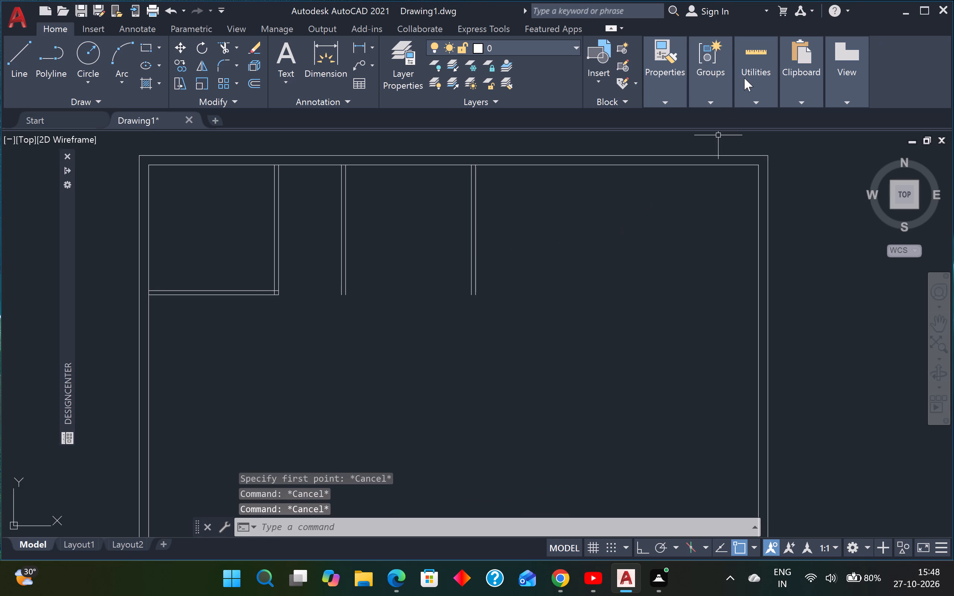
Measure the clear width between the third vertical partition and the right outer wall with Quick measure.
left_click(751, 75)
left_click(762, 121)
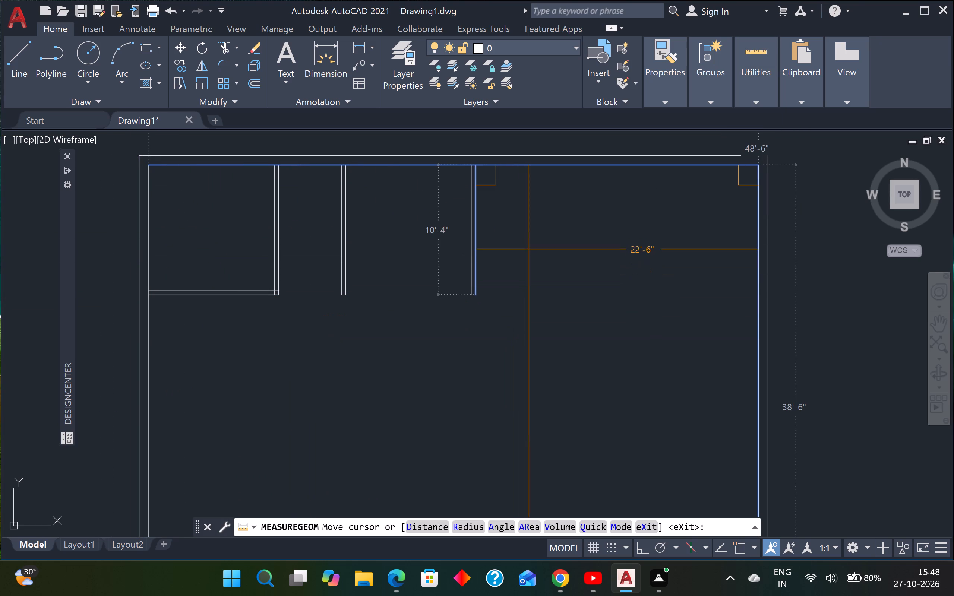
key("Escape")
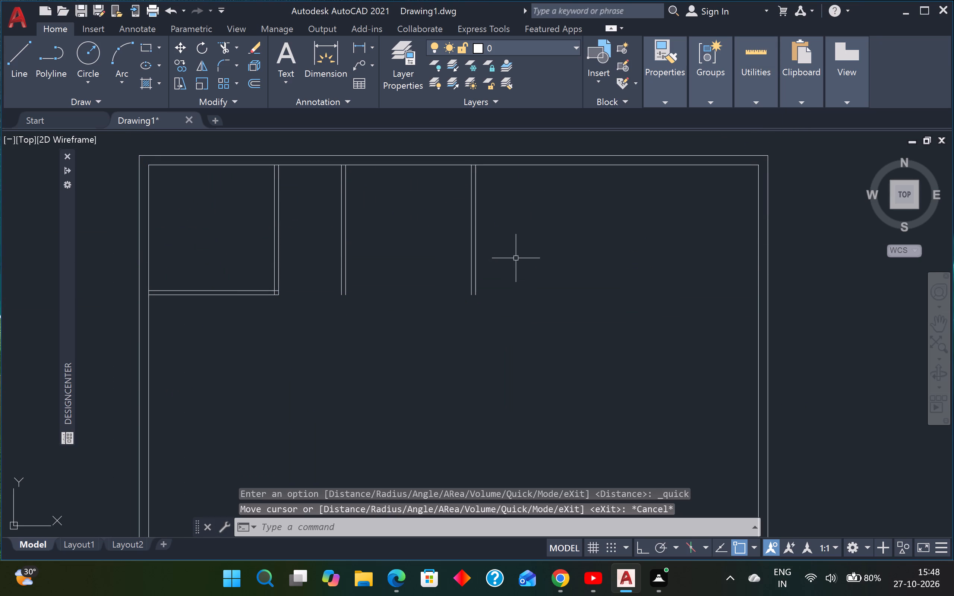
Offset the right line of the third vertical partition 5' to the right.
middle_click_drag(514, 258, 431, 276)
key("Escape")
key("Escape")
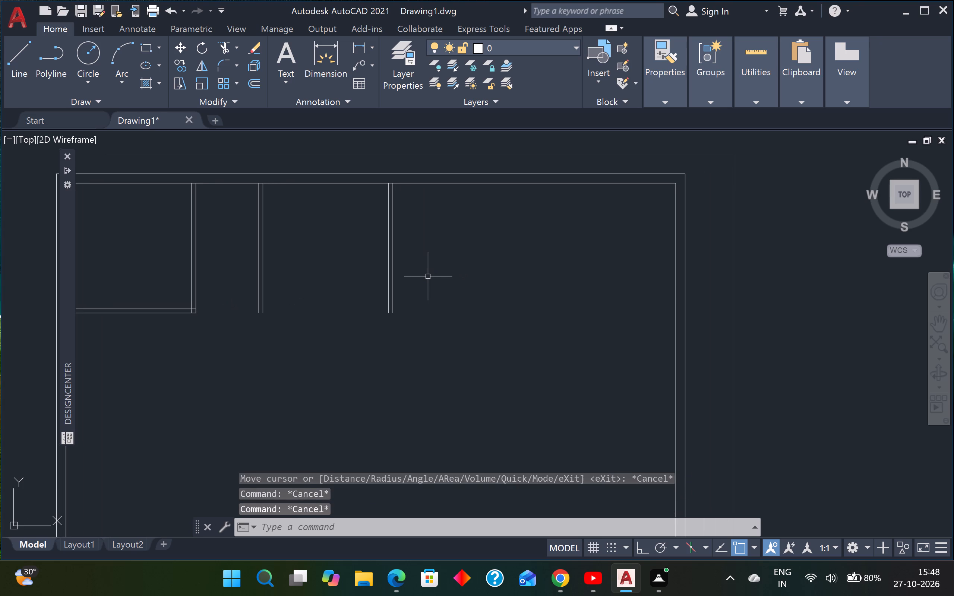
type("O")
key("space")
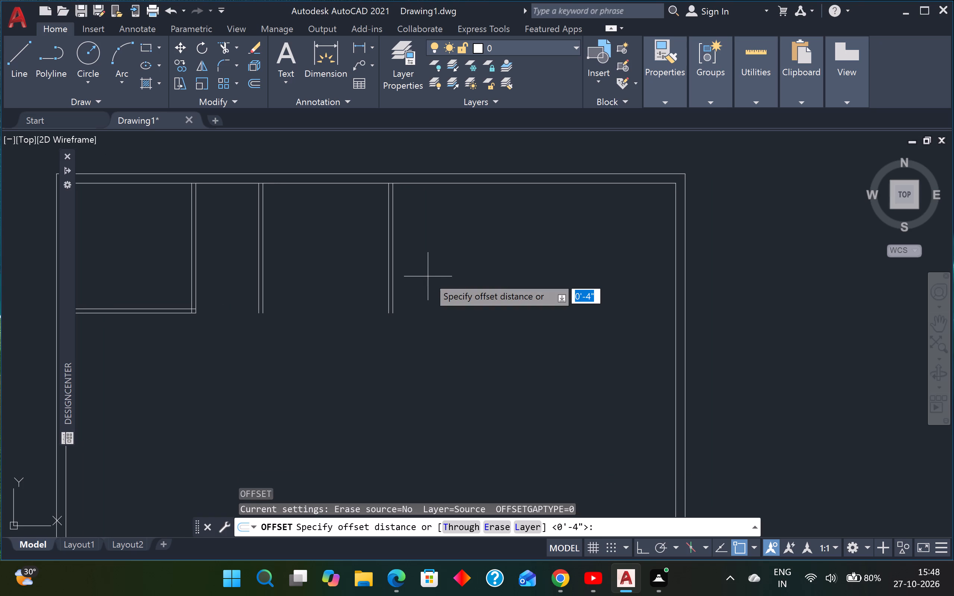
type("5'")
key("Return")
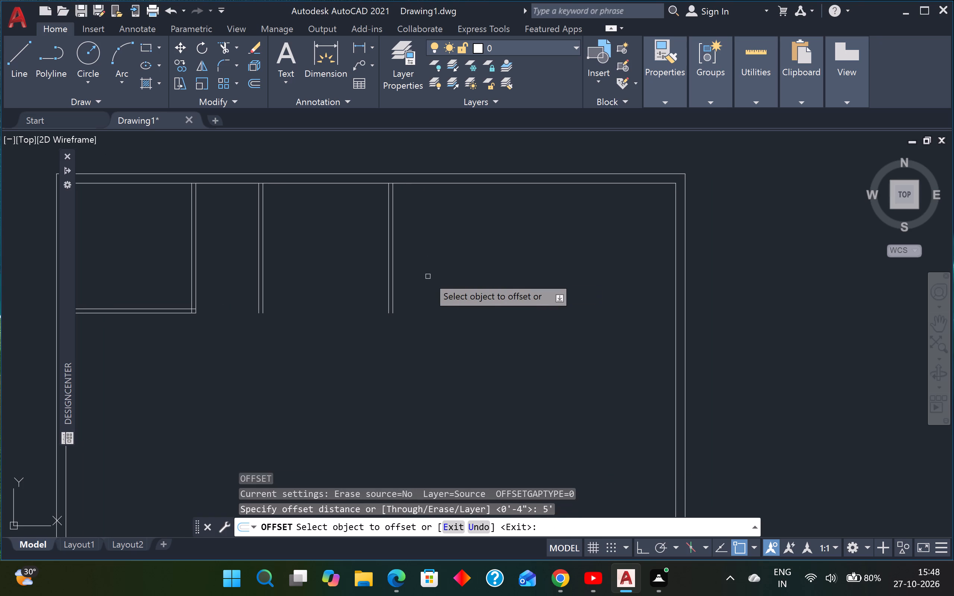
left_click(395, 288)
left_click(417, 286)
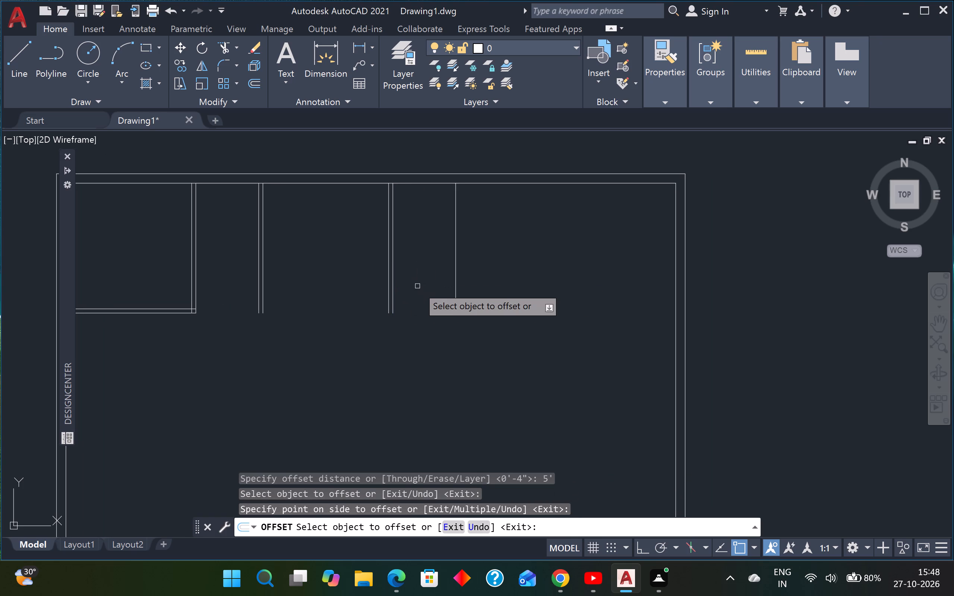
key("Escape")
key("Escape")
Offset the new vertical line 4" to the right to form the fourth partition's thickness.
key("space")
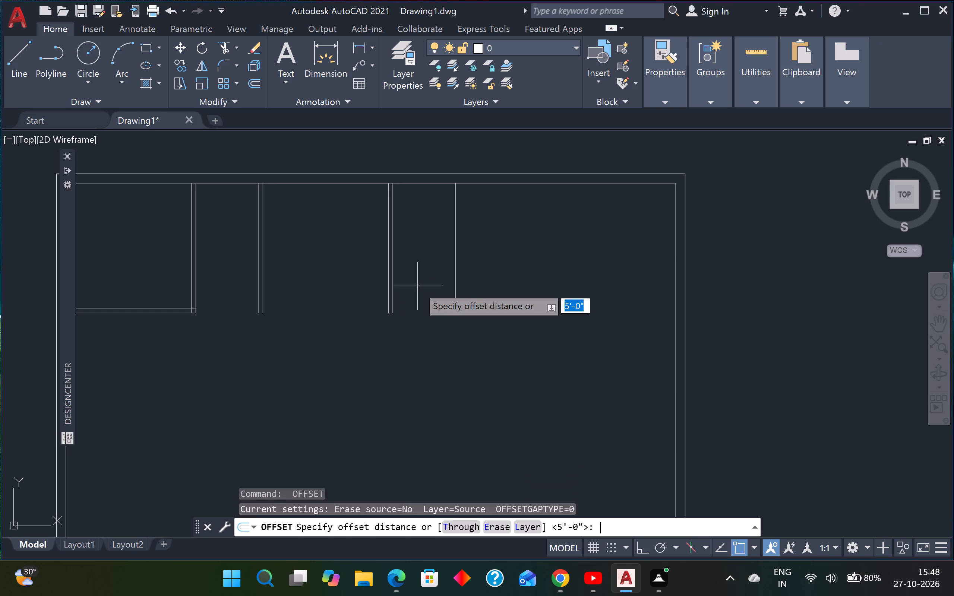
key("1")
key("BackSpace")
key("4")
key("shift+quotedbl")
key("Return")
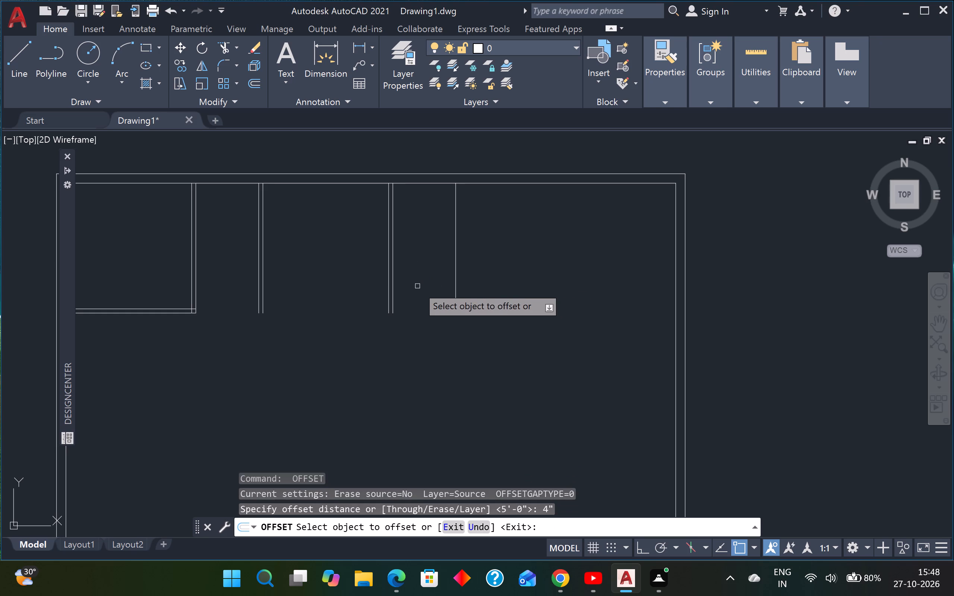
left_click(456, 261)
left_click(494, 260)
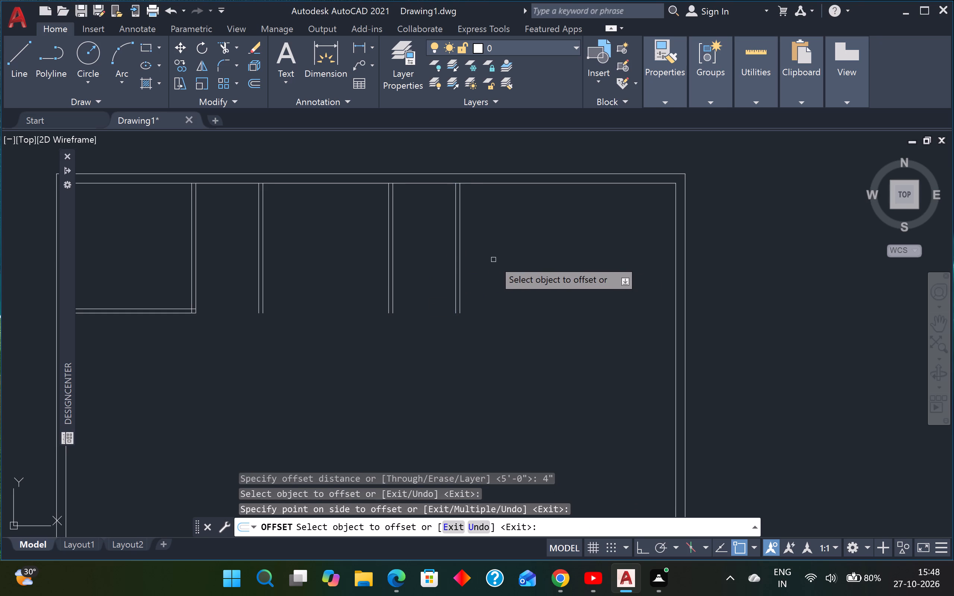
key("Escape")
key("Escape")
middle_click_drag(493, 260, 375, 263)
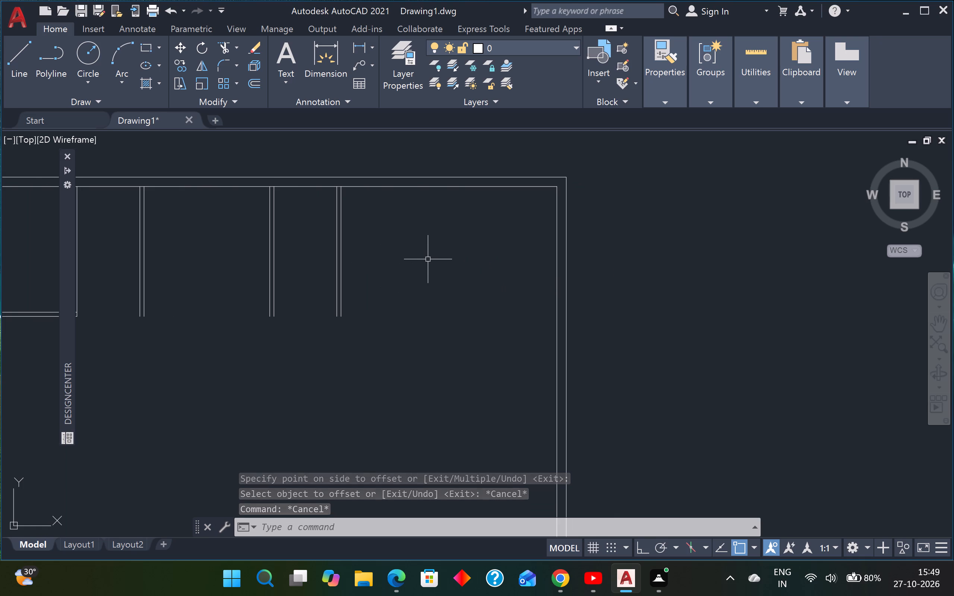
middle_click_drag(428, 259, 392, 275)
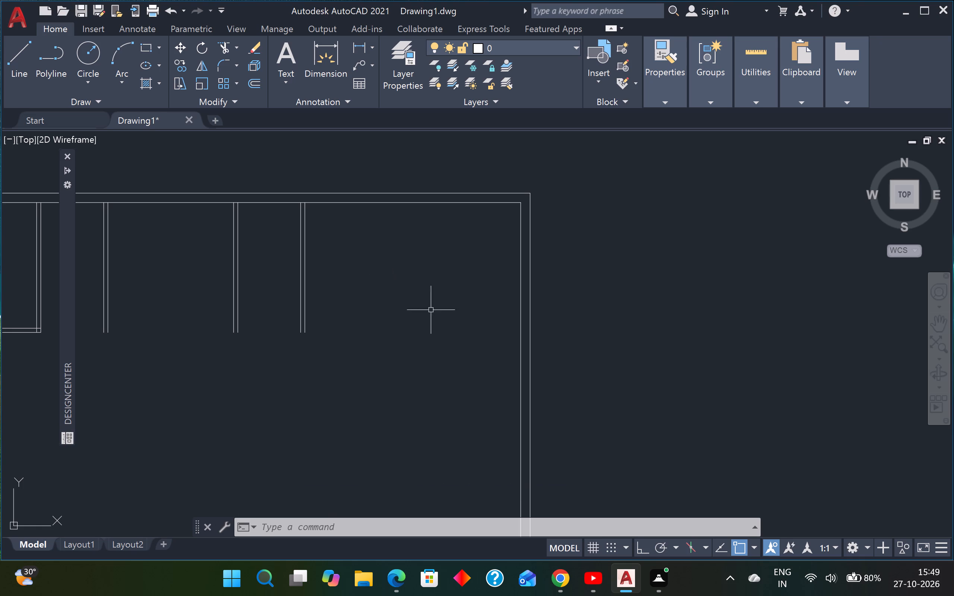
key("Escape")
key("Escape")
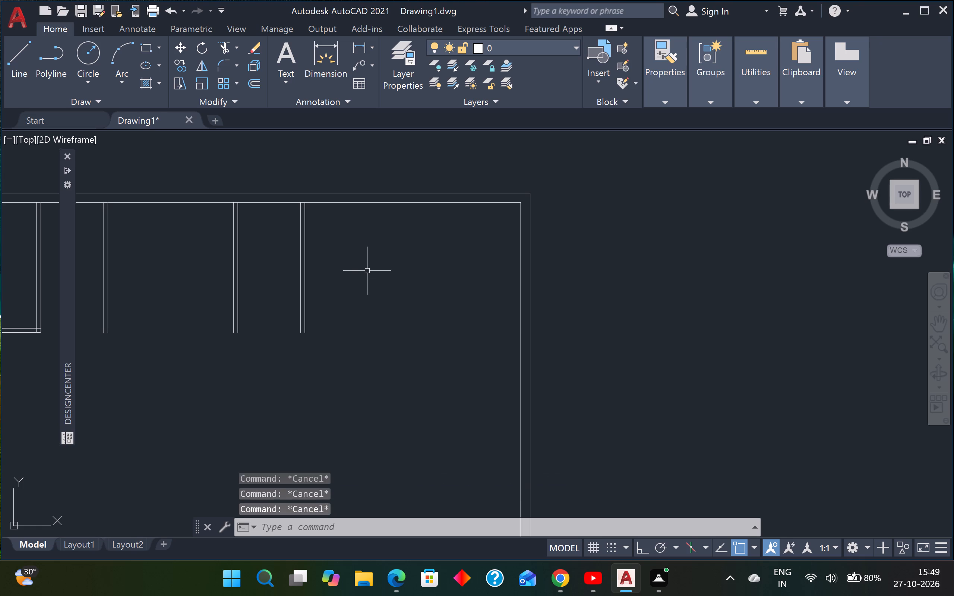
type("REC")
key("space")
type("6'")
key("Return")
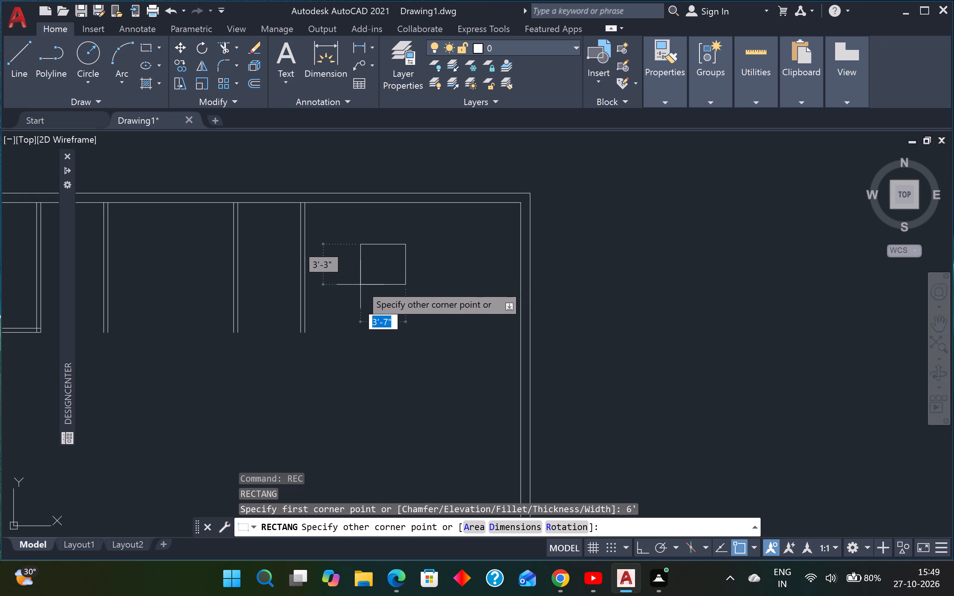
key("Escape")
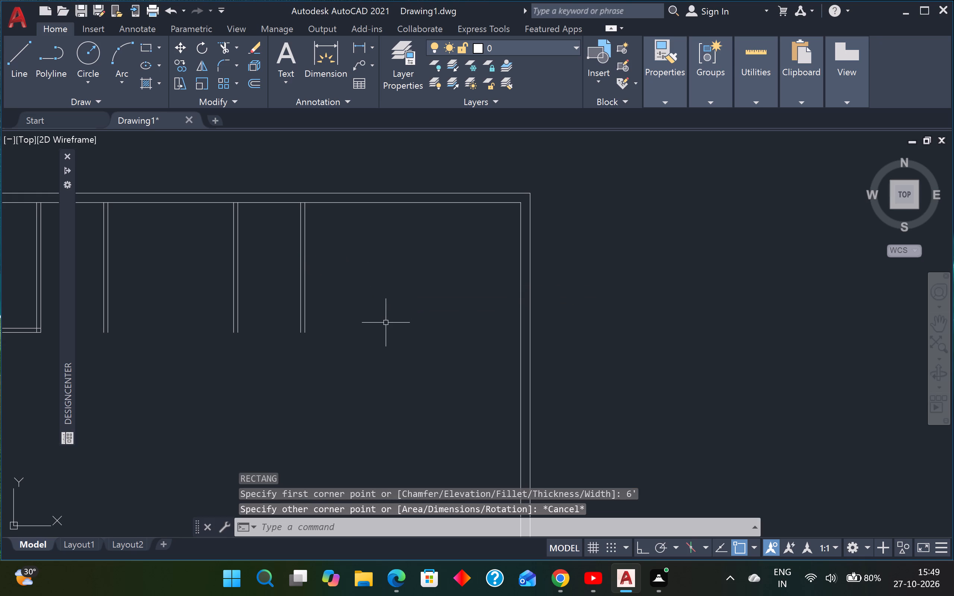
Offset the right line of the fourth vertical partition 6' to the right.
type("O")
key("space")
type("6'")
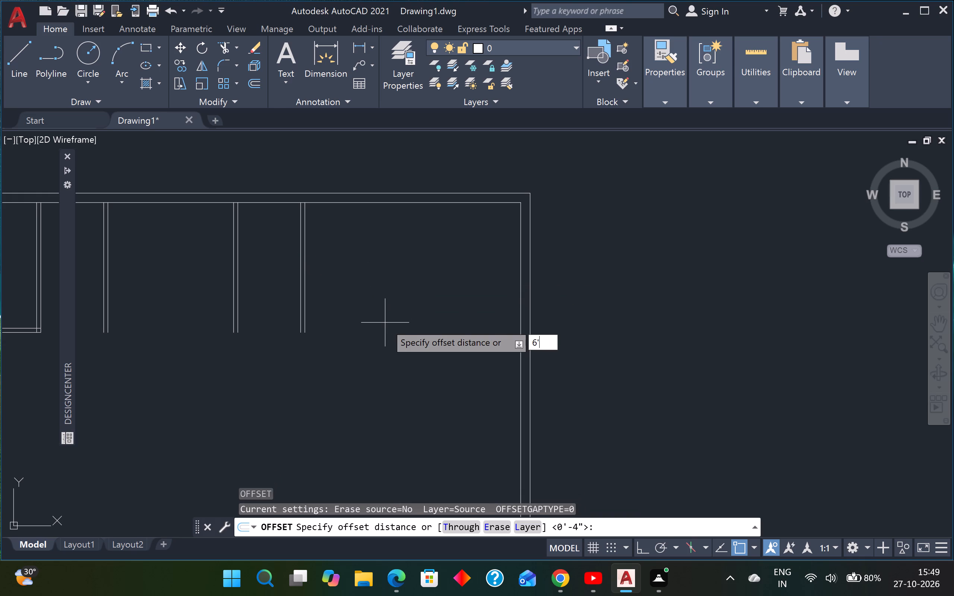
key("Return")
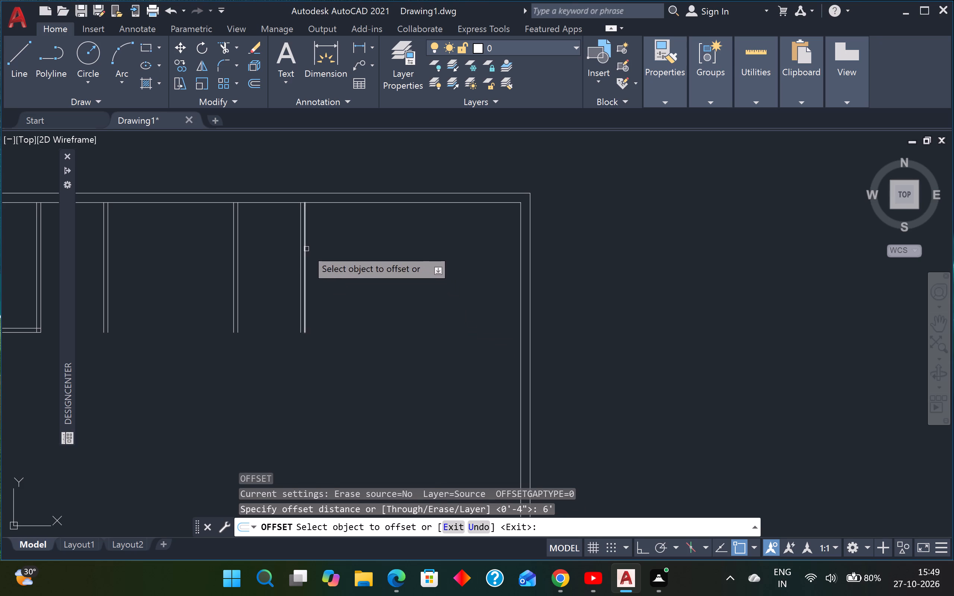
left_click(306, 249)
left_click(366, 257)
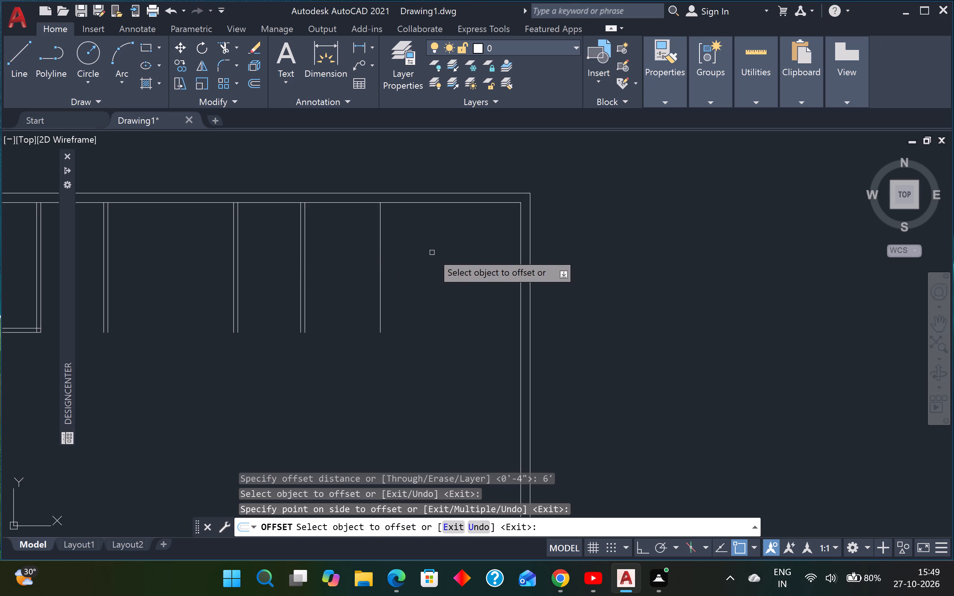
key("Escape")
key("Escape")
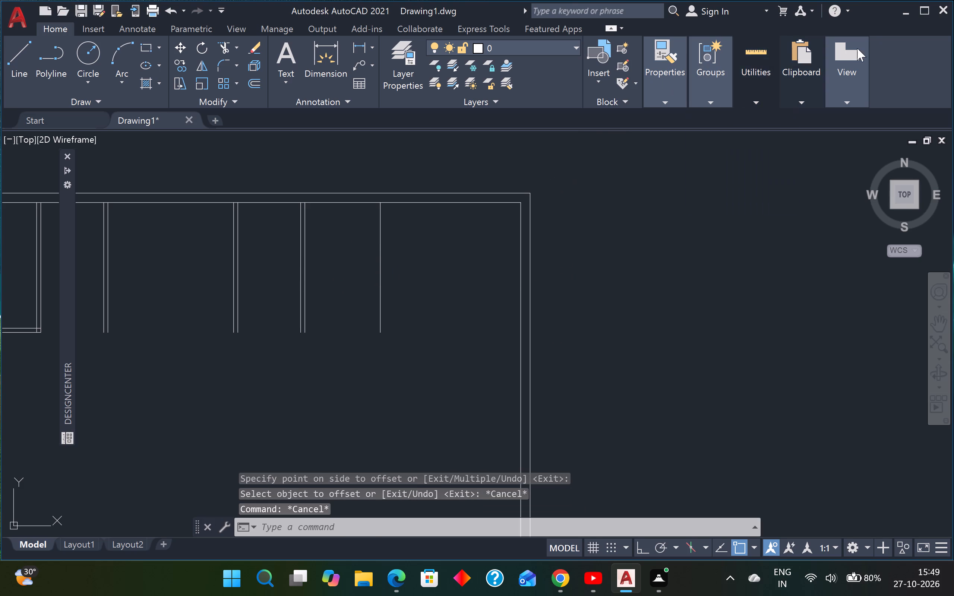
Check the spacing around the new vertical line with the Quick measure tool.
left_click(748, 60)
left_click(754, 122)
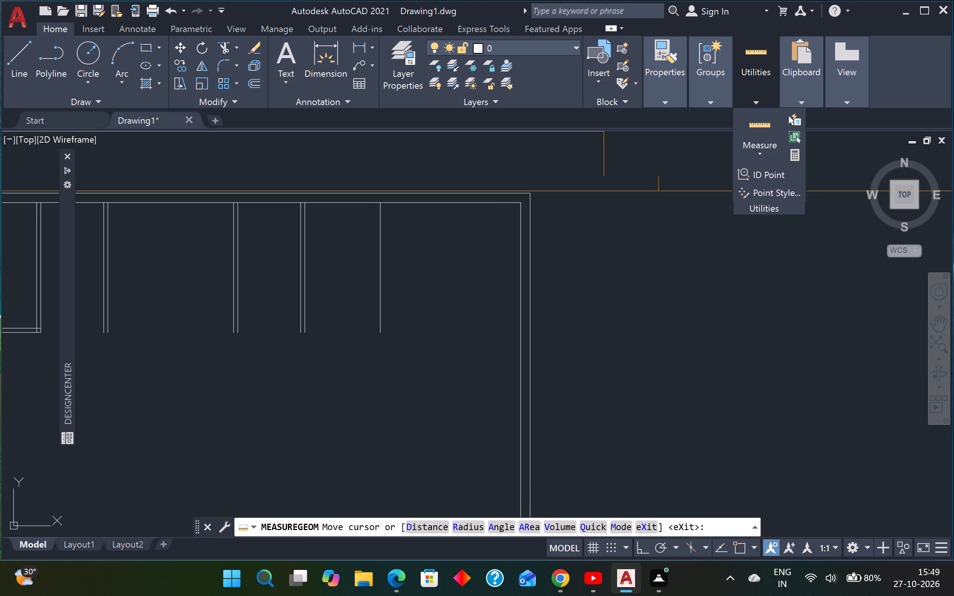
key("Escape")
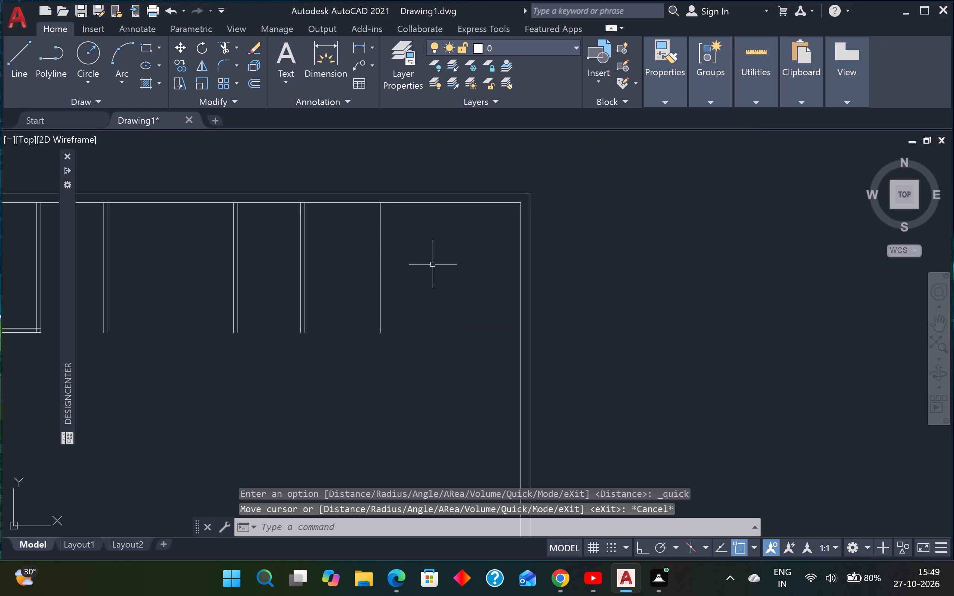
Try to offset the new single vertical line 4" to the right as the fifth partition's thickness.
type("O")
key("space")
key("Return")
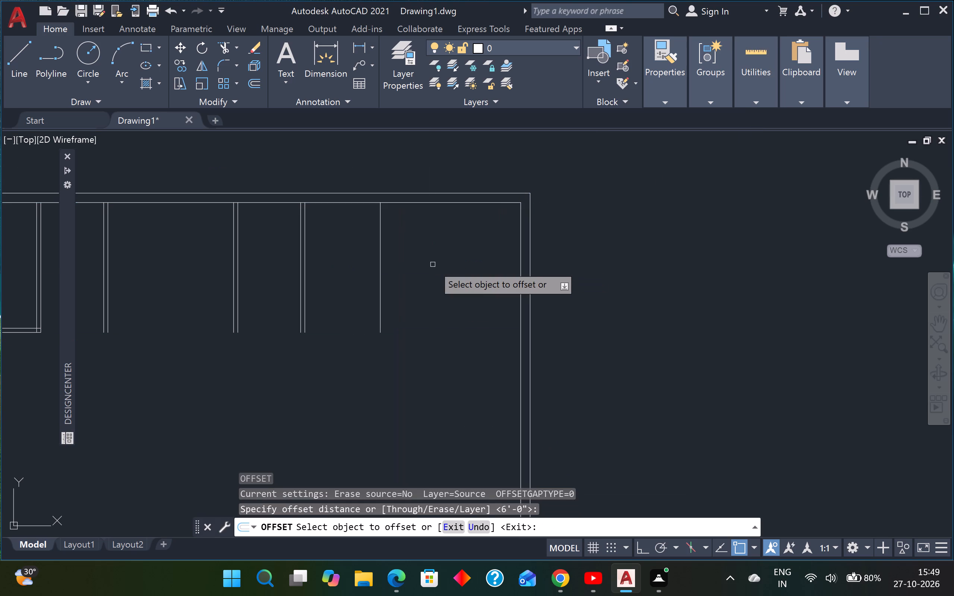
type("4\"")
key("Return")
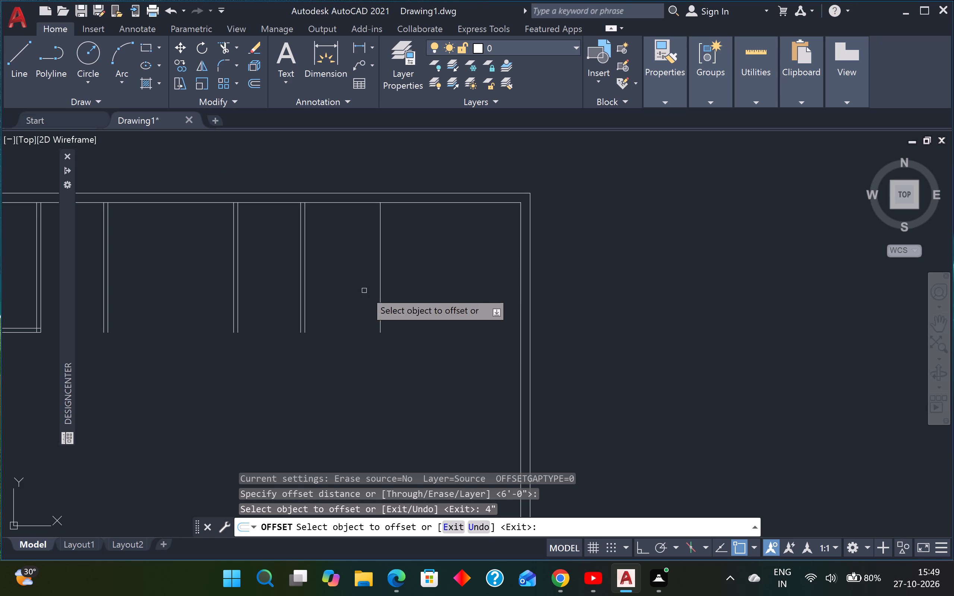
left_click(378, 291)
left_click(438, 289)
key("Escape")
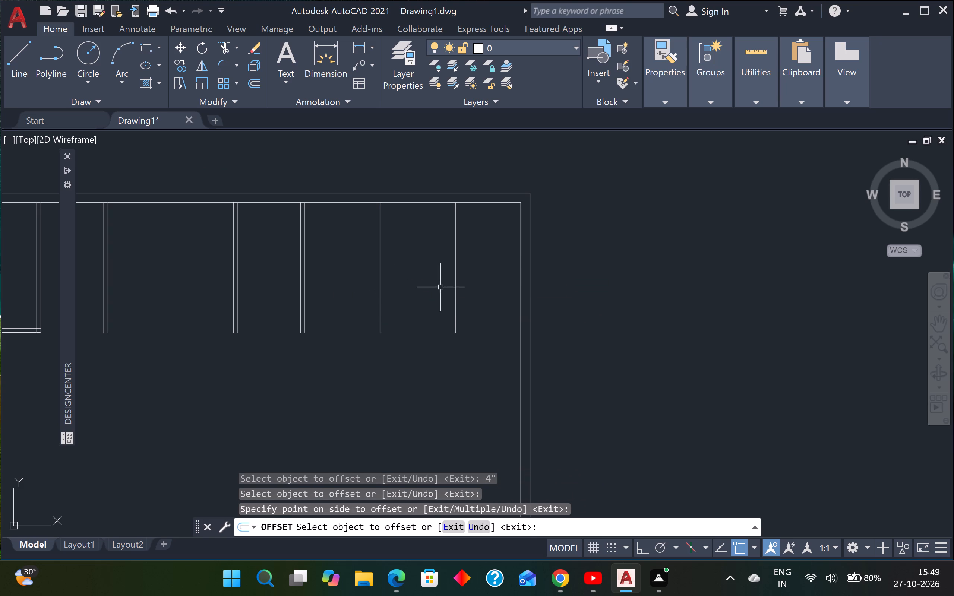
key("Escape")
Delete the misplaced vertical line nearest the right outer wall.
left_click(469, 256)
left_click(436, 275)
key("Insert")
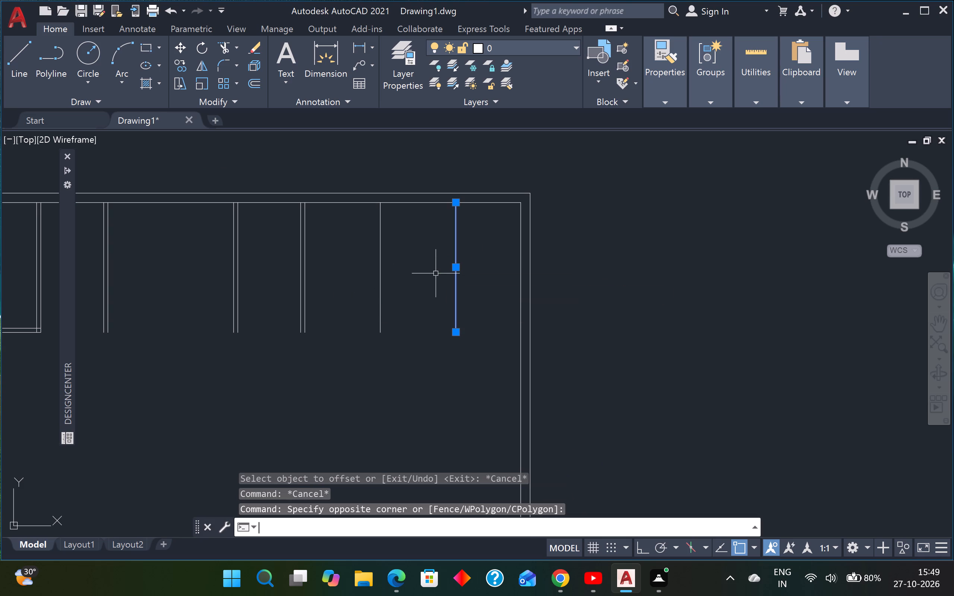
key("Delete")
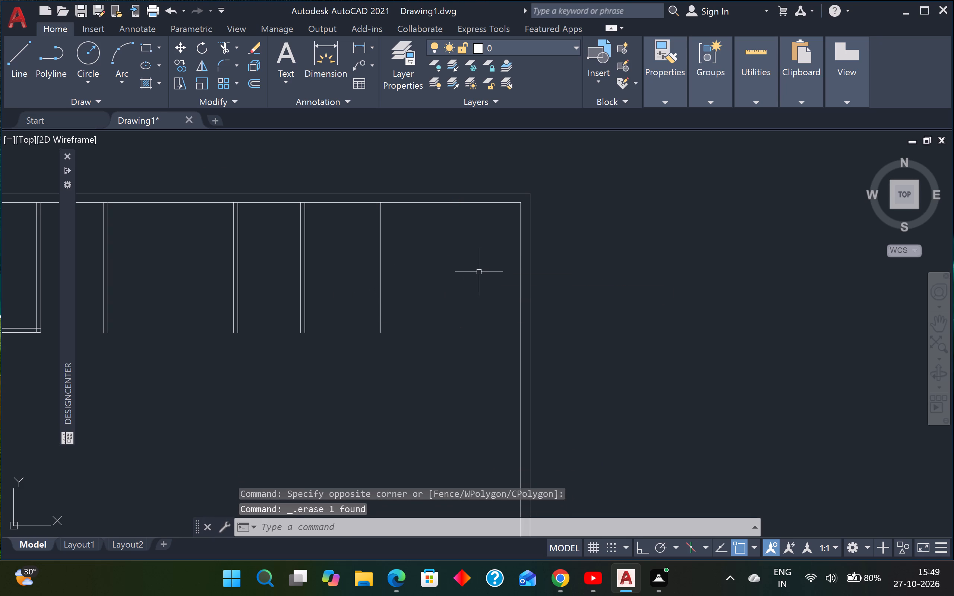
Offset the remaining single vertical line 4" to the right to form the fifth partition's thickness.
type("O")
key("space")
type("4\"")
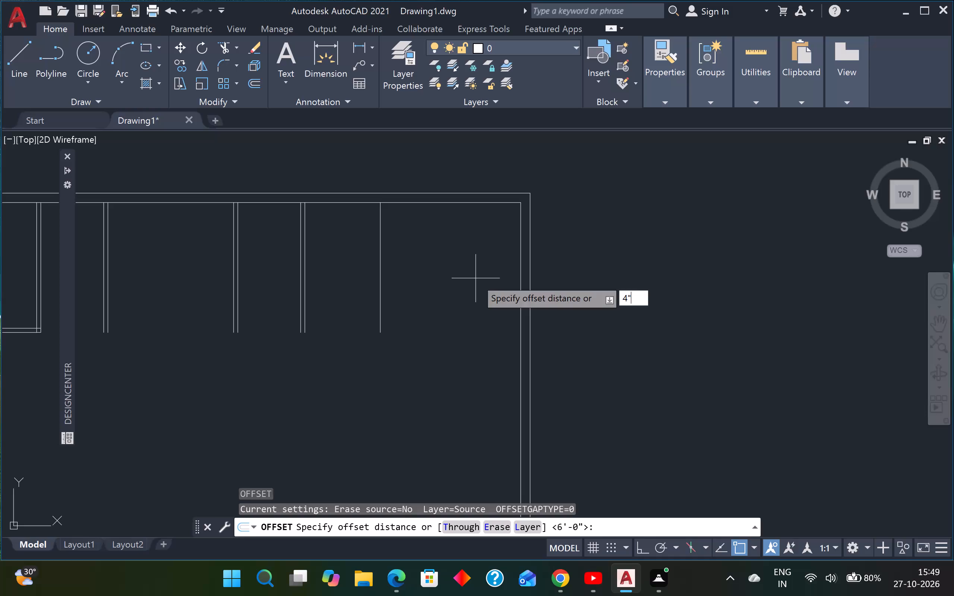
key("Return")
left_click(378, 264)
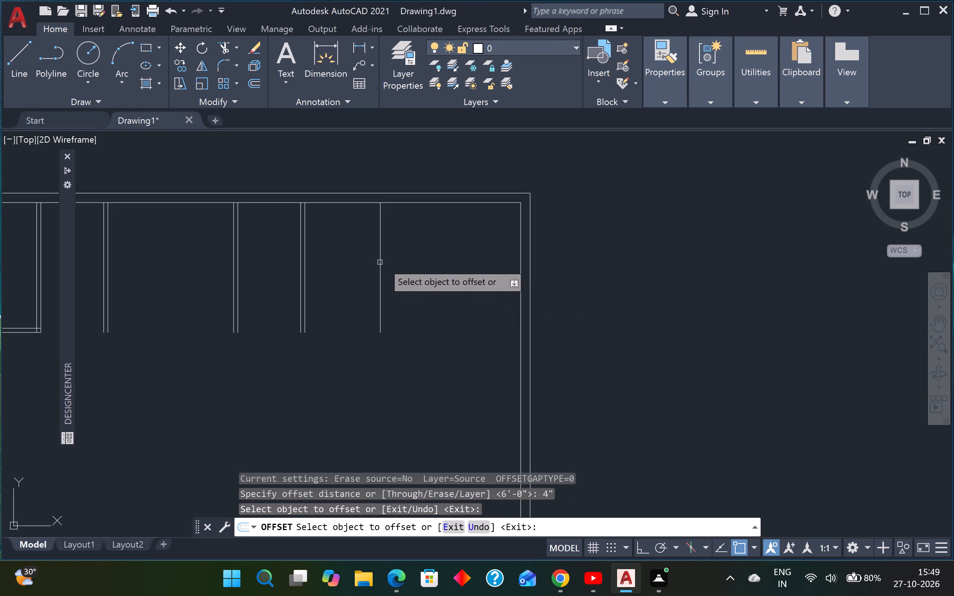
left_click(379, 260)
left_click(433, 258)
scroll(444, 290, "down", 2)
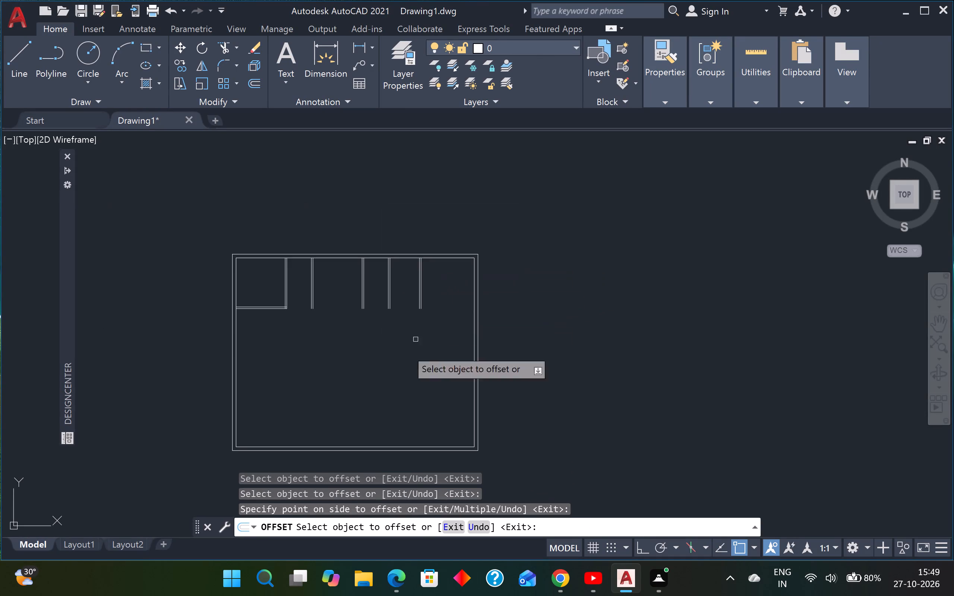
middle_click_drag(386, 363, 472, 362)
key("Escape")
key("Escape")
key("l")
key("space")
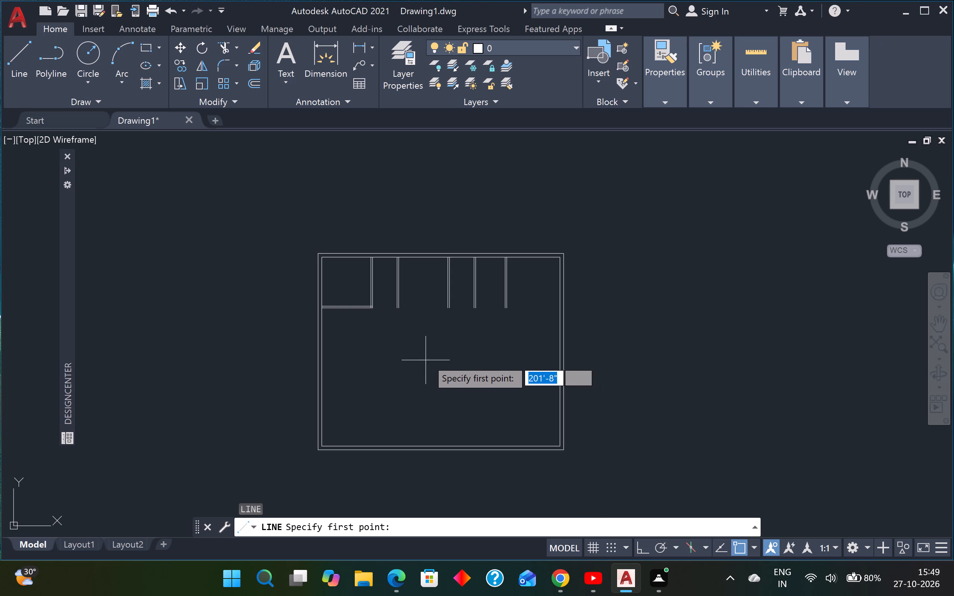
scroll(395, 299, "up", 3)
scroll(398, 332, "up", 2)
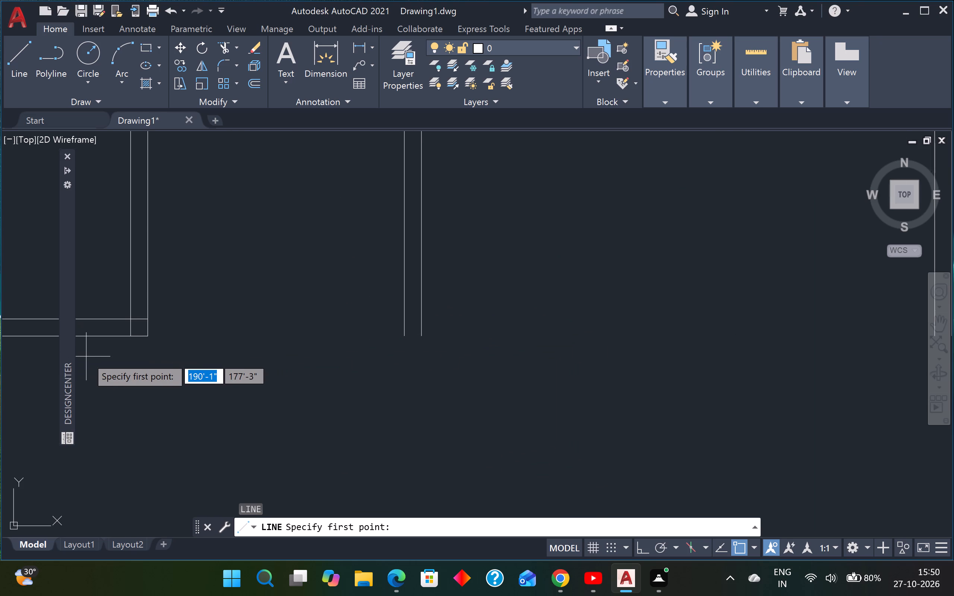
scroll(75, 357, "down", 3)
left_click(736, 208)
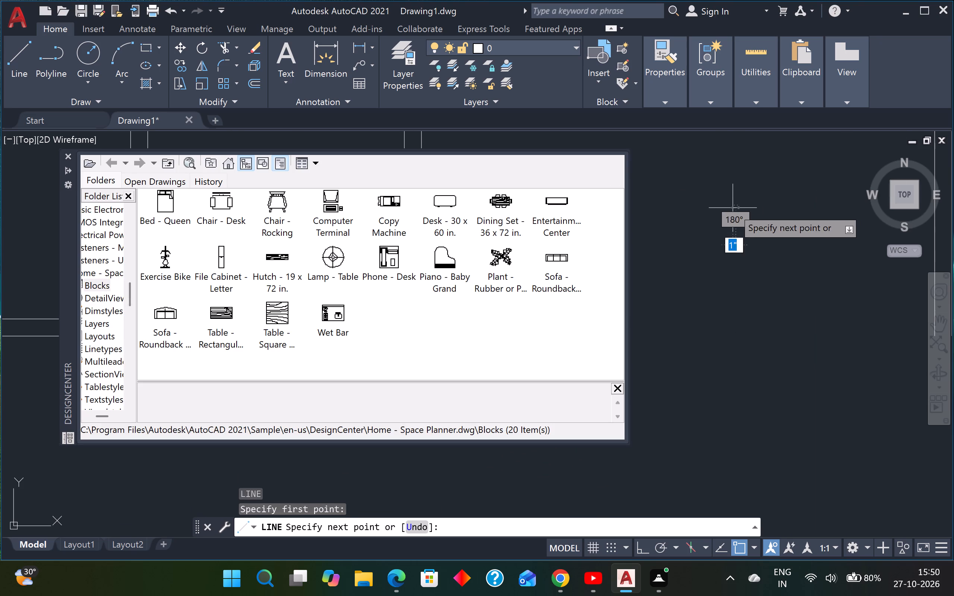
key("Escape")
Draw a 27'-4" horizontal line from the first room's outer lower-right corner to the lower end of the fifth partition's right face.
key("space")
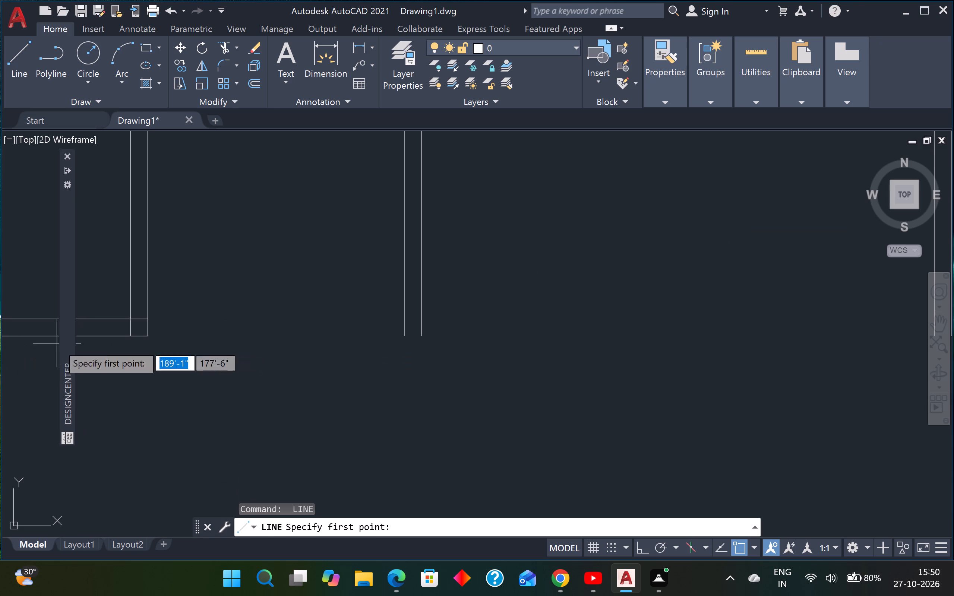
left_click(148, 332)
scroll(554, 339, "down", 3)
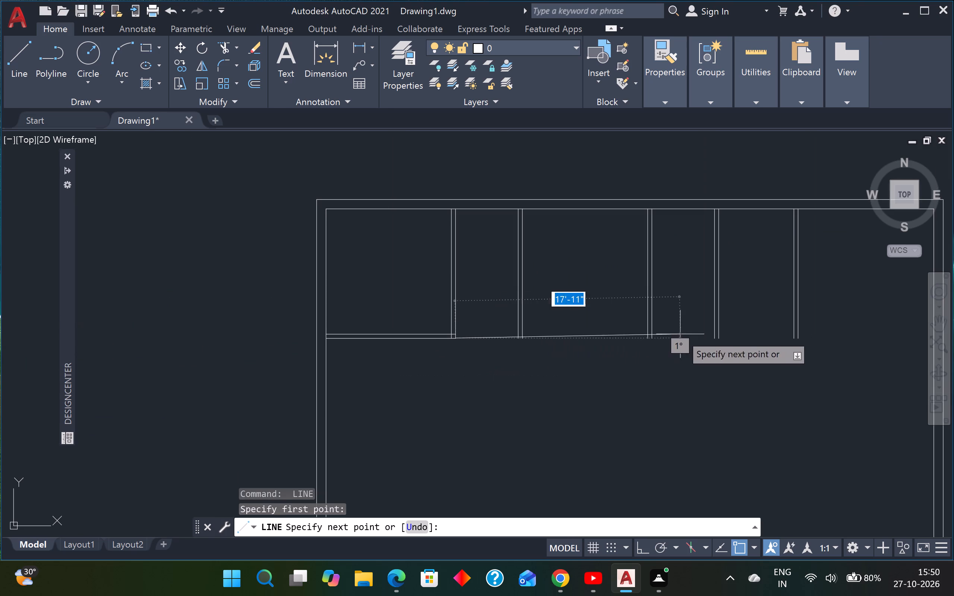
scroll(799, 337, "up", 3)
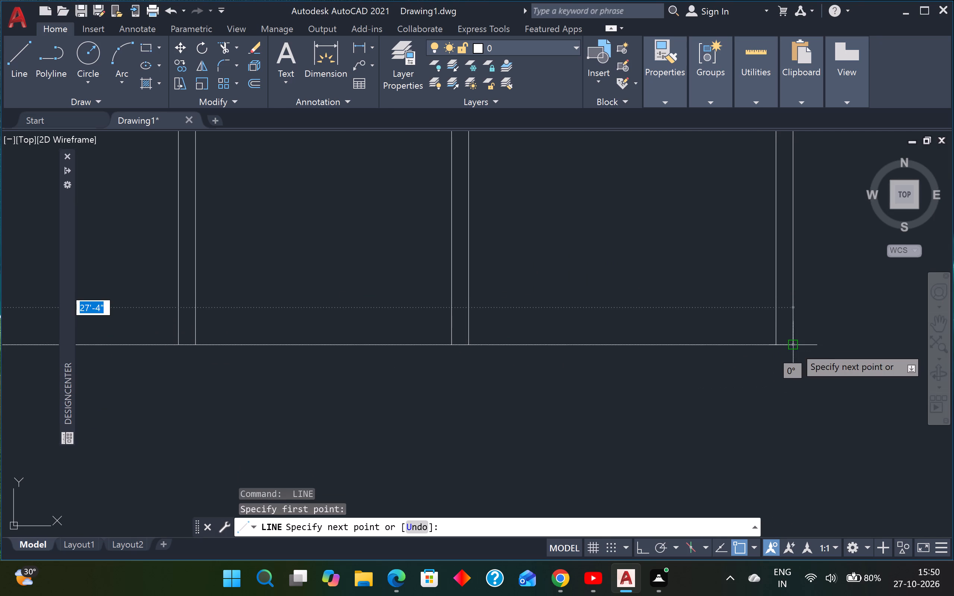
left_click(795, 347)
key("Escape")
scroll(782, 349, "down", 5)
scroll(711, 375, "up", 2)
key("Escape")
key("Escape")
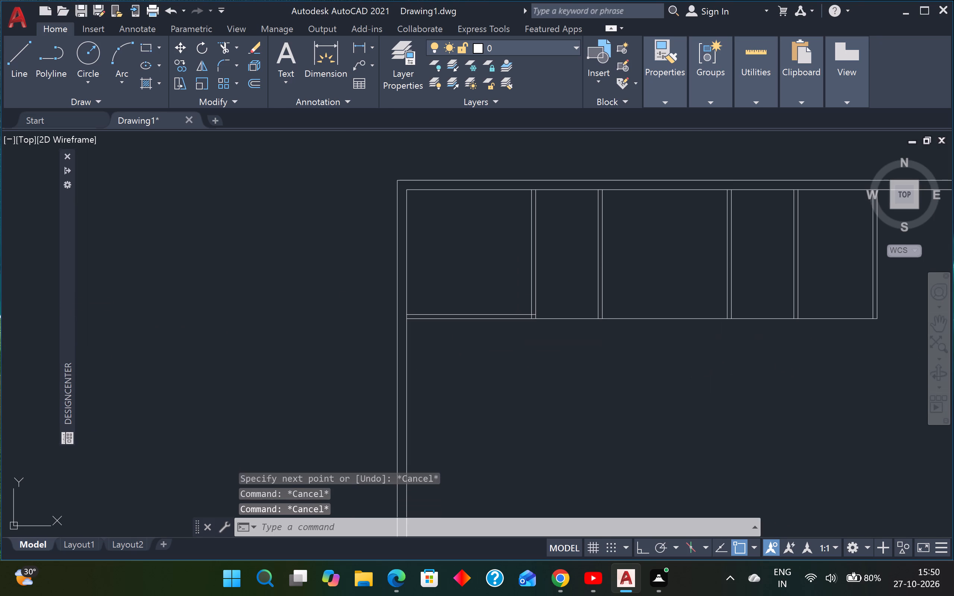
Offset the new horizontal line 4" upward to form the thickness of the rooms' lower partition.
type("O")
key("space")
type("4\"")
key("Return")
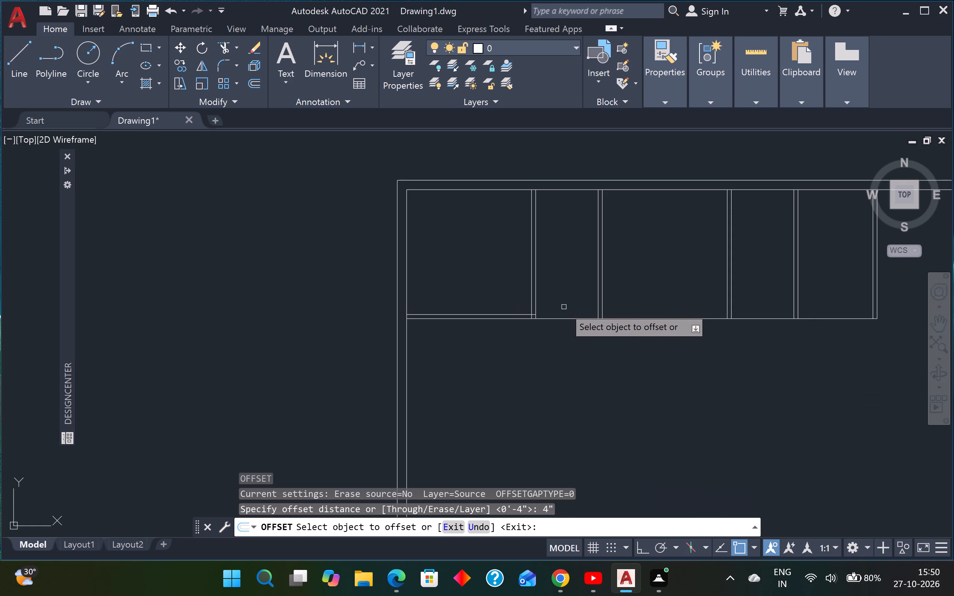
left_click(570, 317)
left_click_drag(574, 280, 574, 276)
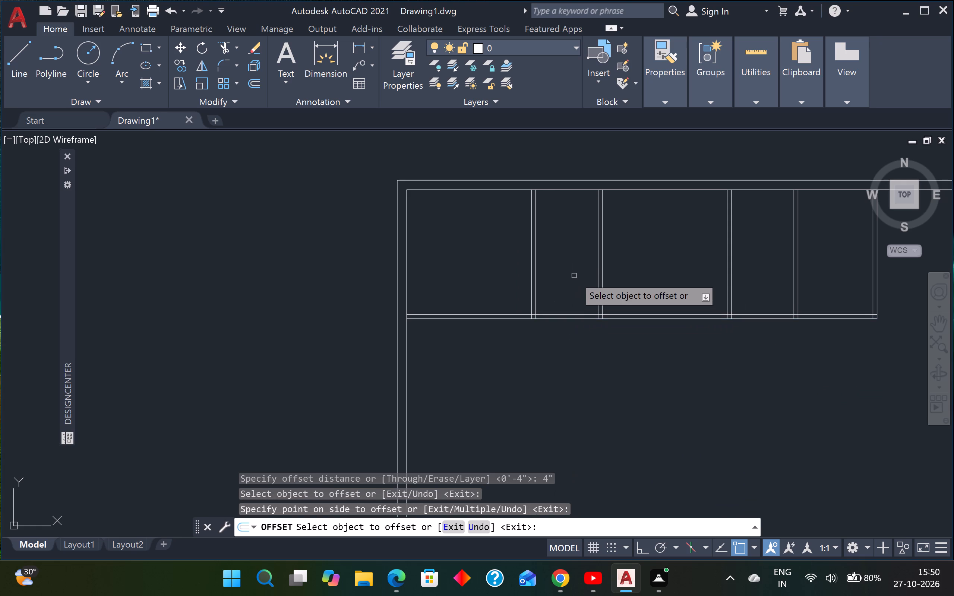
key("Escape")
key("Escape")
key("Escape")
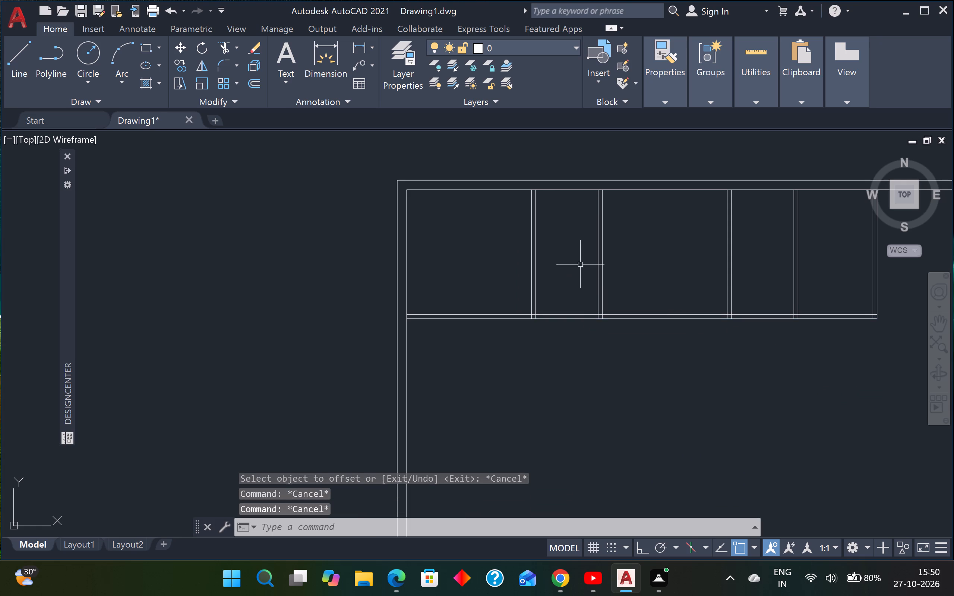
Trim the top outer wall's inner line between the two faces of the first, second and third vertical partitions.
scroll(594, 251, "down", 2)
scroll(621, 233, "up", 2)
middle_click_drag(622, 230, 545, 241)
key("Escape")
key("Escape")
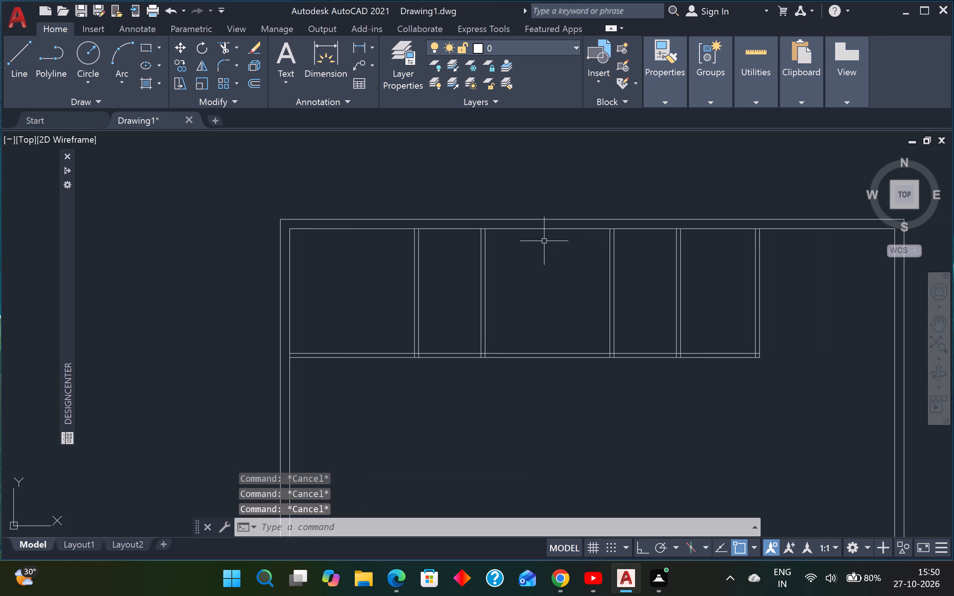
type("TR")
key("space")
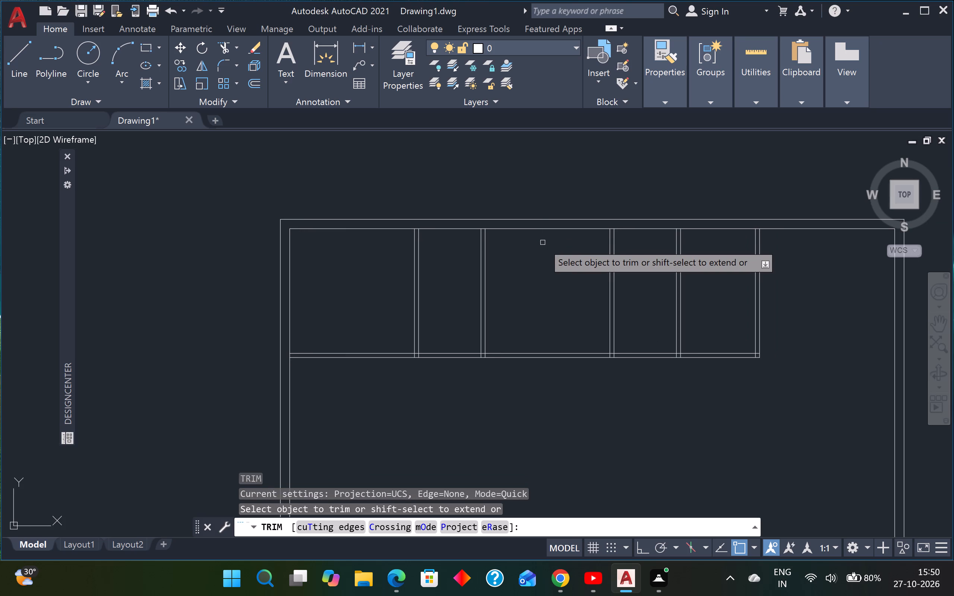
scroll(408, 230, "up", 2)
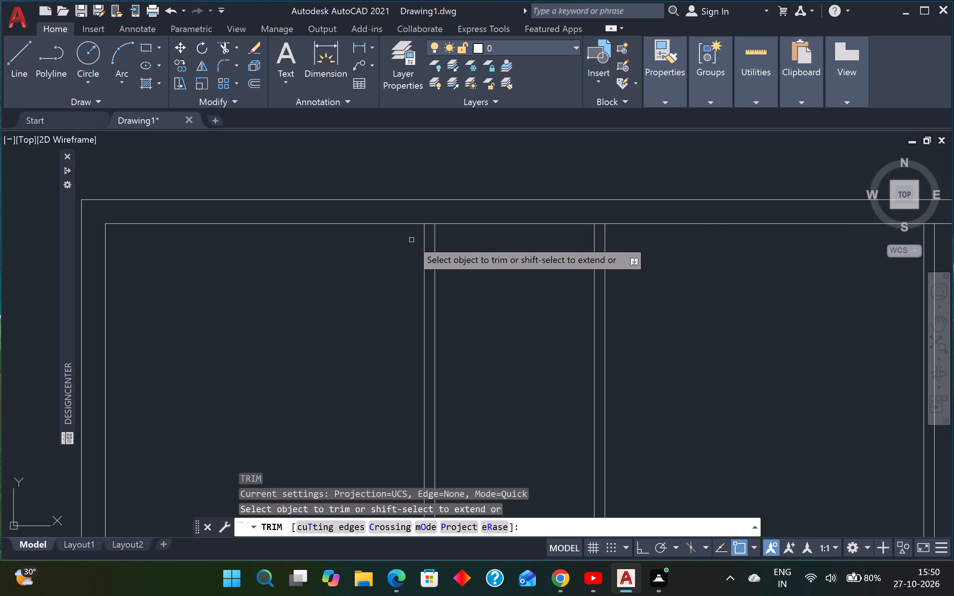
scroll(414, 238, "up", 2)
left_click(443, 205)
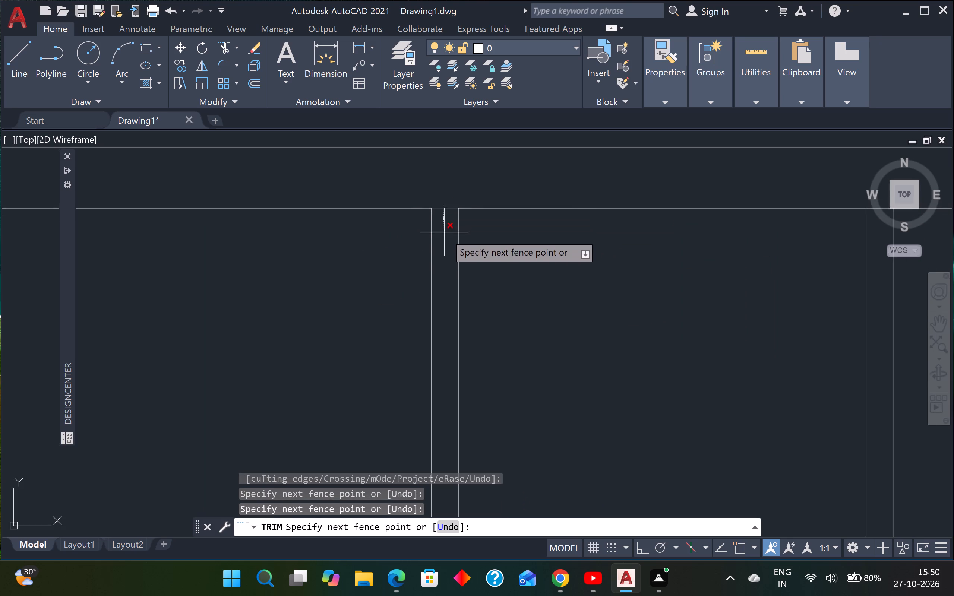
left_click(444, 232)
scroll(474, 246, "down", 3)
scroll(578, 238, "up", 4)
left_click(553, 237)
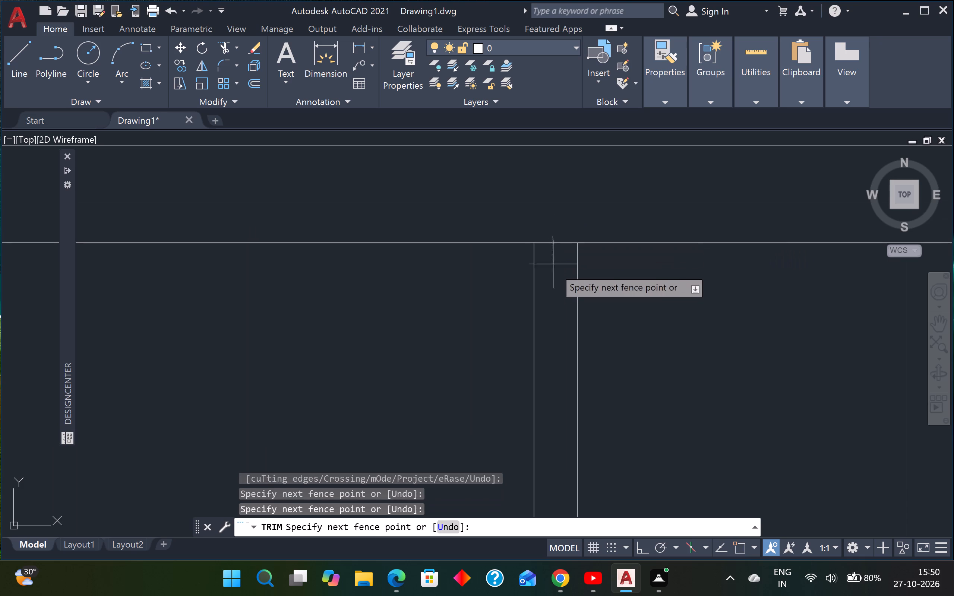
left_click(555, 269)
scroll(553, 264, "down", 5)
scroll(757, 257, "up", 4)
left_click(762, 270)
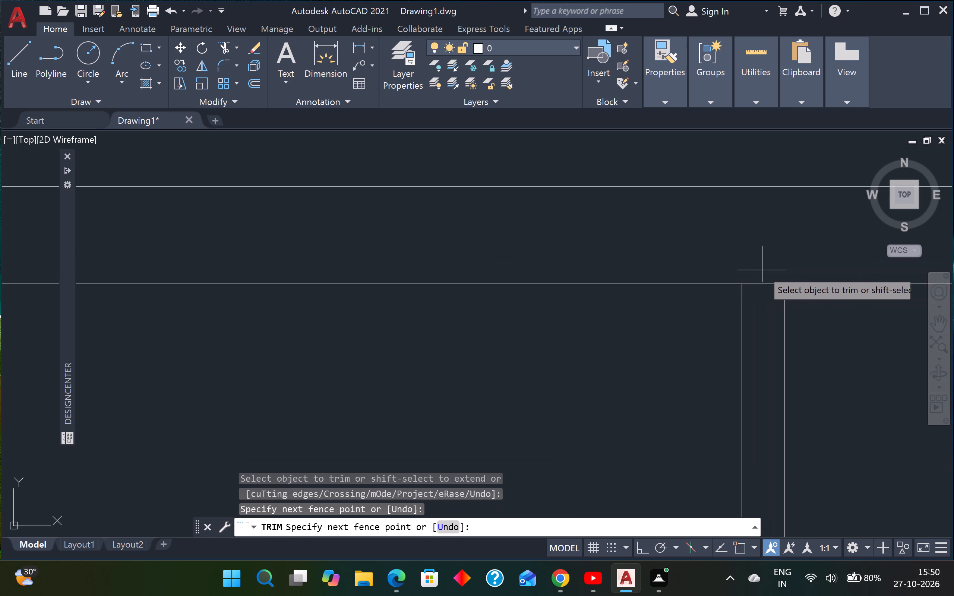
left_click(761, 297)
Trim the top outer wall's inner line between the two faces of the fourth and fifth vertical partitions.
scroll(761, 296, "down", 4)
middle_click_drag(818, 329, 805, 328)
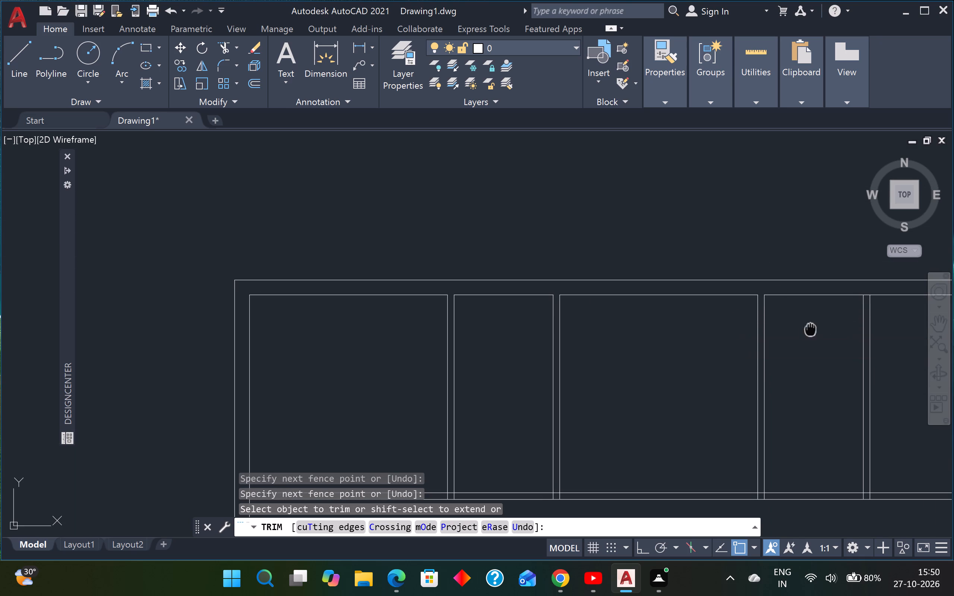
middle_click_drag(805, 328, 494, 318)
scroll(523, 292, "up", 2)
scroll(572, 265, "up", 3)
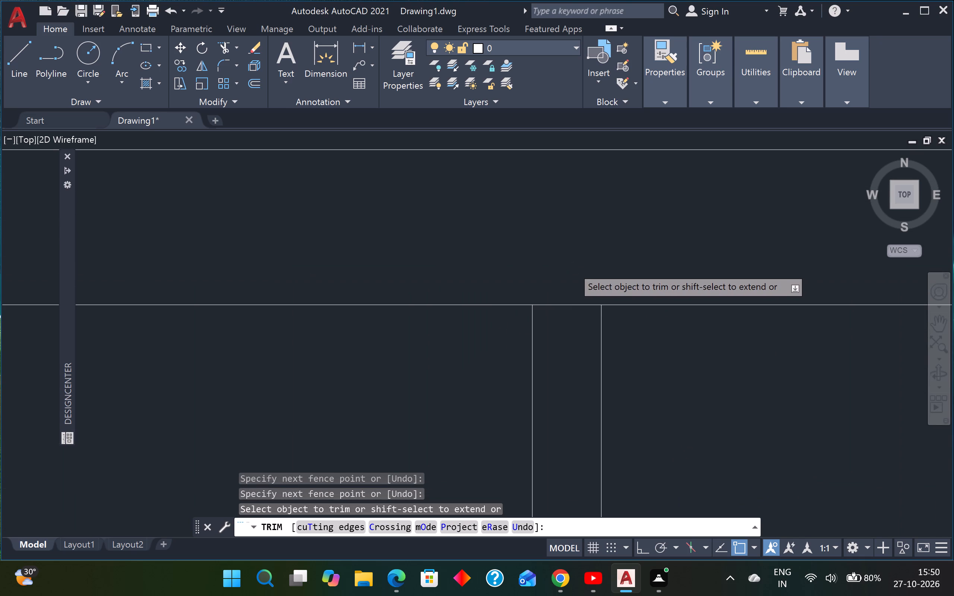
left_click(571, 284)
left_click(569, 328)
scroll(571, 326, "down", 5)
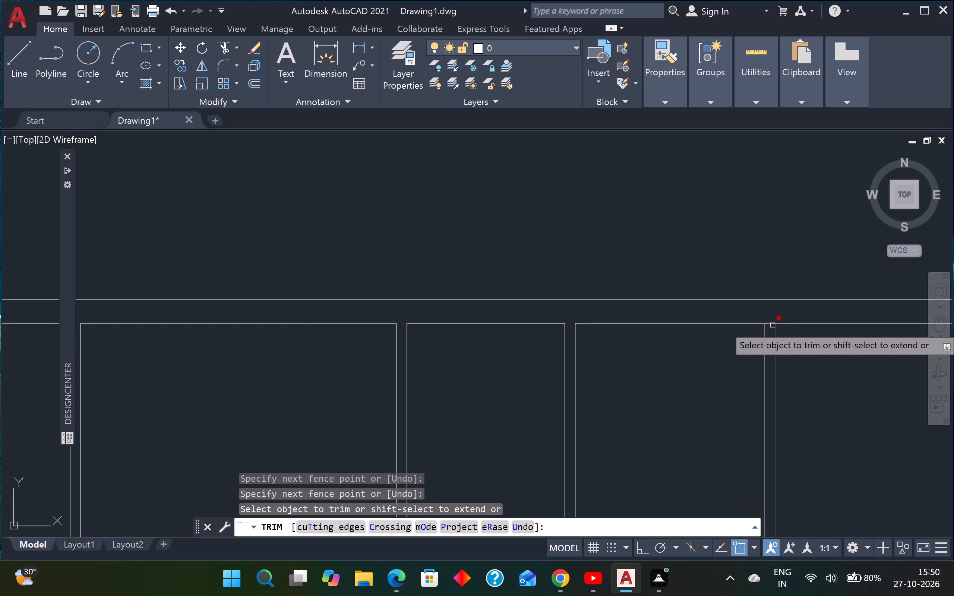
scroll(773, 324, "up", 4)
left_click(761, 311)
left_click(756, 336)
Trim the overlapping line ends where the fifth partition meets the lower horizontal partition to form a clean corner.
scroll(754, 325, "down", 6)
scroll(729, 384, "down", 3)
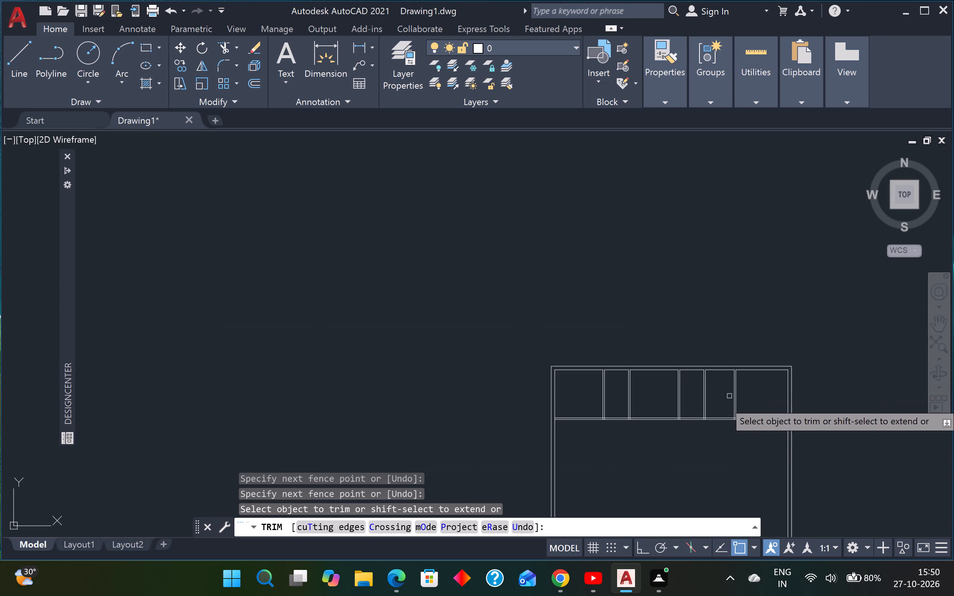
scroll(724, 421, "up", 4)
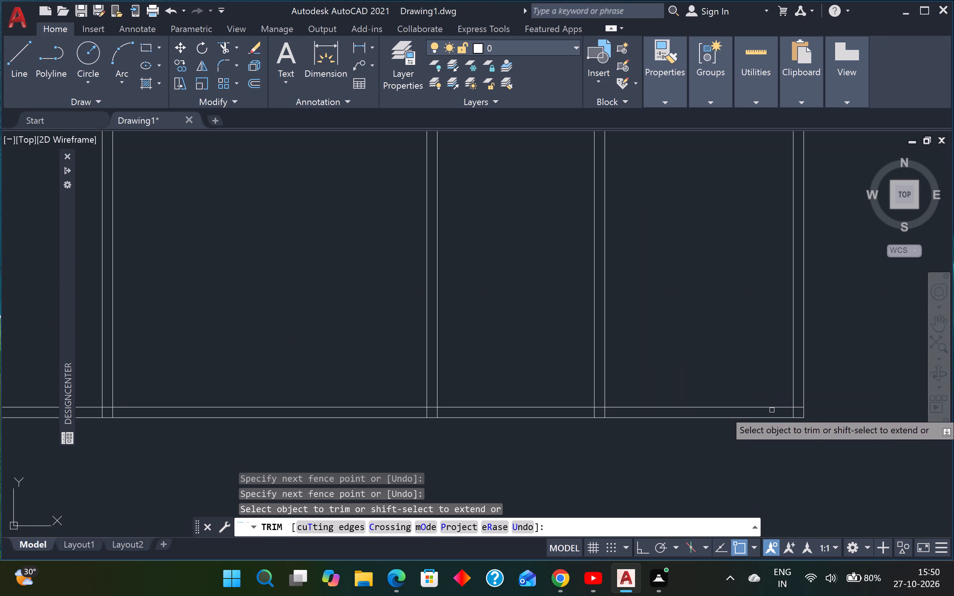
scroll(807, 407, "up", 4)
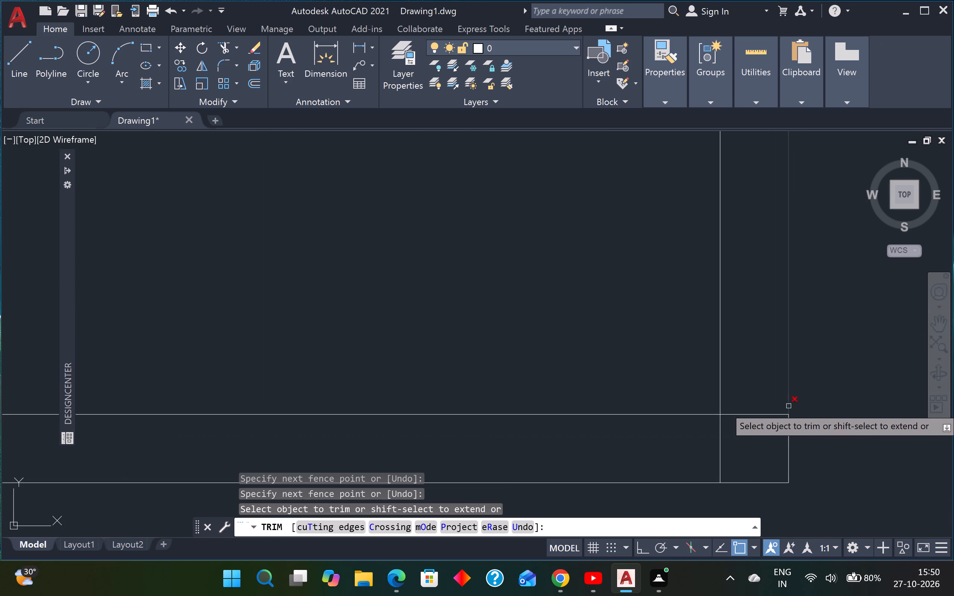
left_click(759, 400)
left_click(745, 456)
left_click_drag(744, 443, 736, 442)
left_click(679, 444)
Trim the crossing line segments where the fourth partition meets the lower horizontal partition to open the wall junction.
scroll(683, 437, "down", 5)
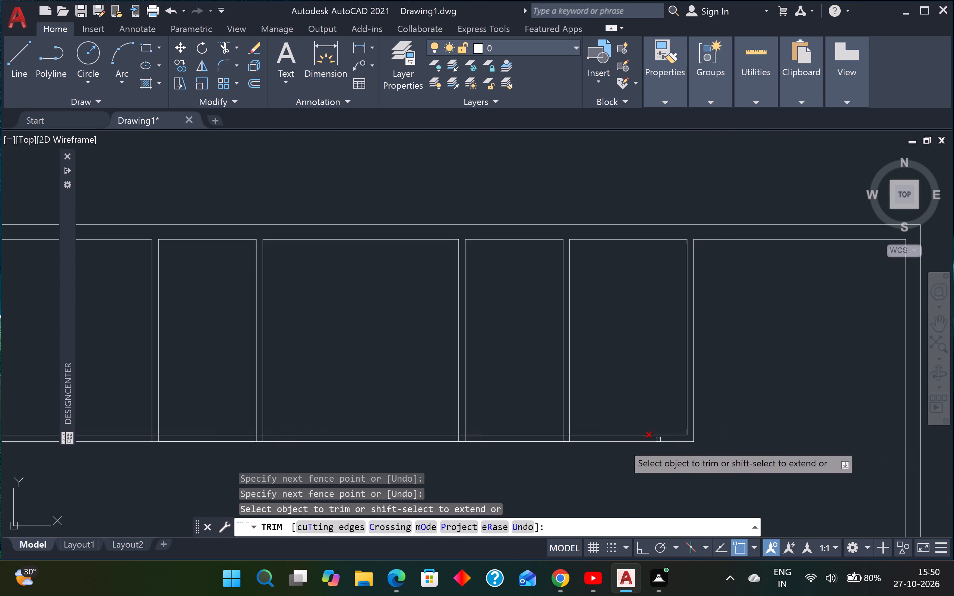
scroll(560, 432, "up", 4)
scroll(600, 442, "up", 2)
scroll(599, 413, "down", 3)
scroll(593, 435, "up", 2)
left_click(605, 389)
left_click(595, 429)
left_click_drag(588, 450, 581, 450)
left_click(530, 450)
left_click(661, 441)
Trim the crossing line segments where the third partition meets the lower horizontal partition.
scroll(634, 440, "down", 5)
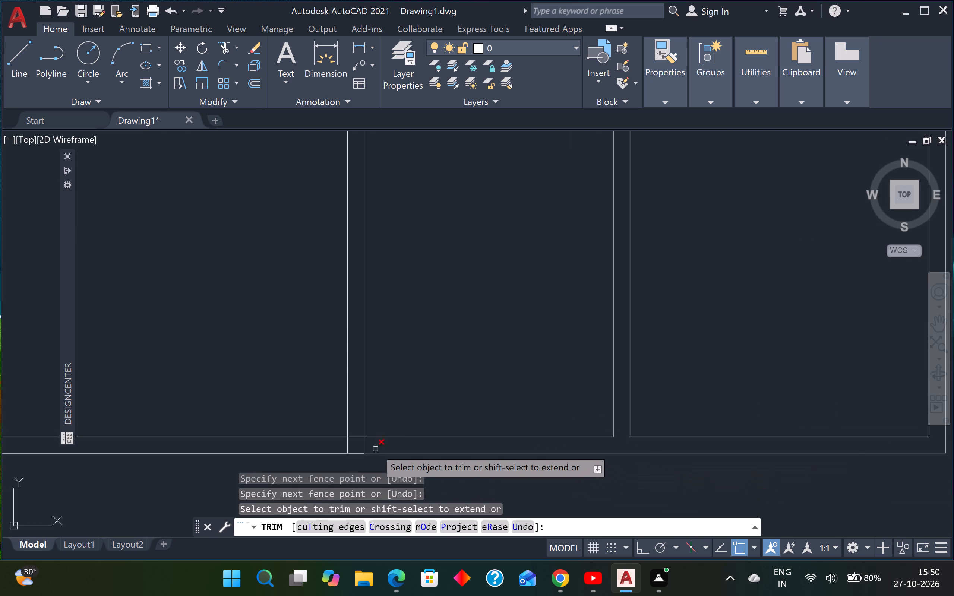
scroll(358, 441, "up", 3)
left_click(365, 409)
left_click(351, 445)
left_click_drag(351, 444, 346, 444)
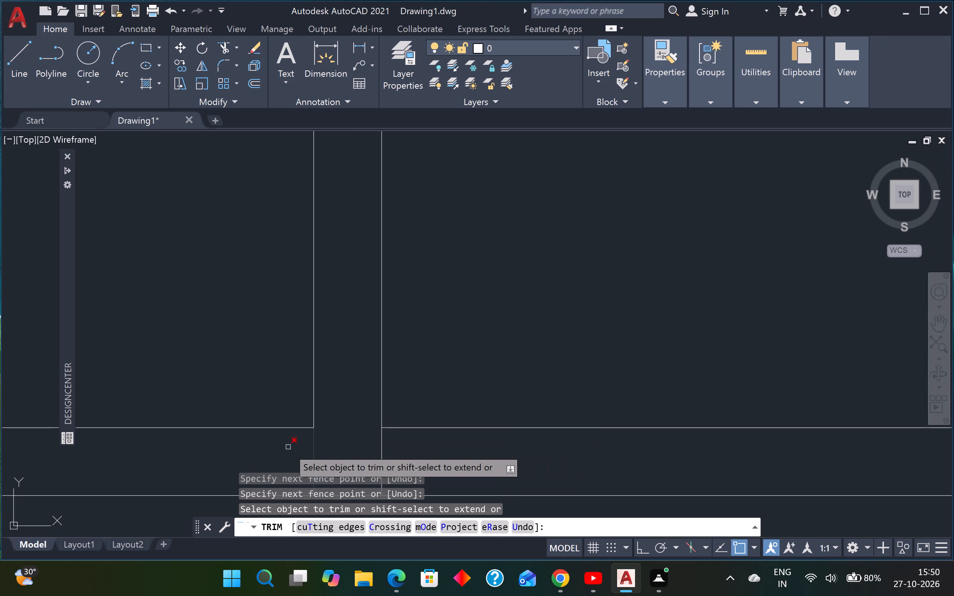
left_click(288, 447)
left_click(420, 449)
Trim the crossing line segments where the second partition meets the lower horizontal partition.
scroll(420, 449, "down", 4)
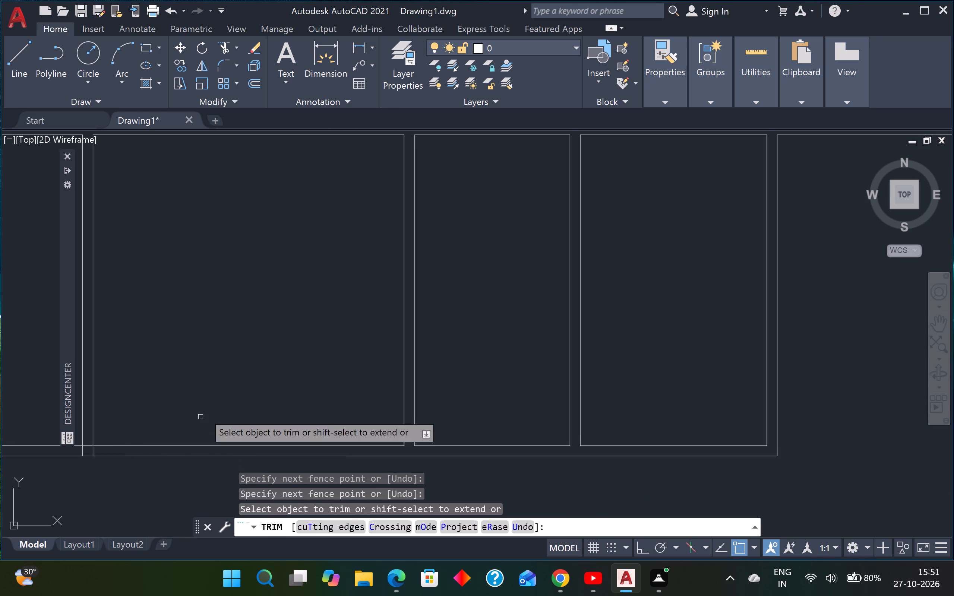
middle_click_drag(207, 404, 430, 387)
scroll(310, 428, "up", 4)
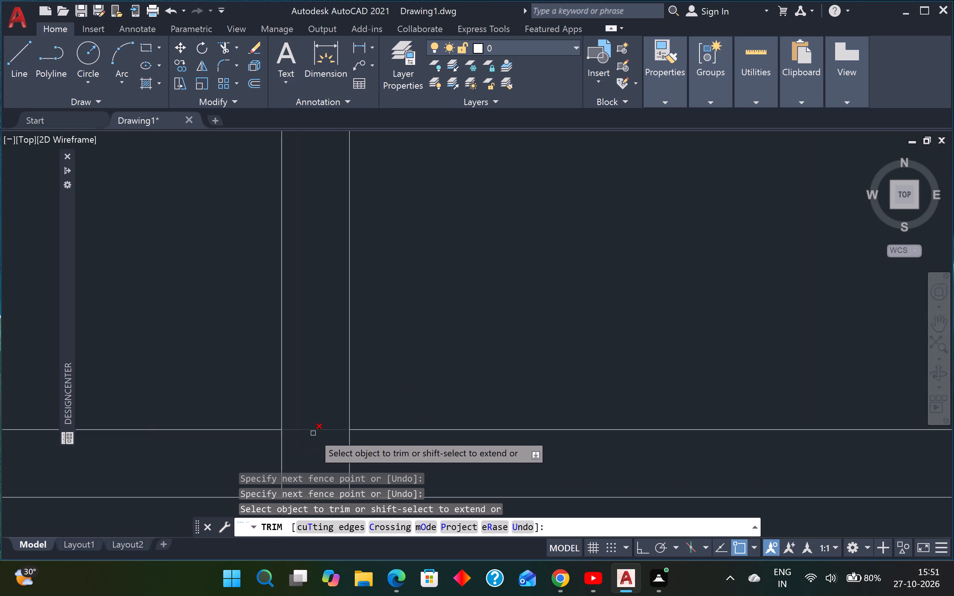
left_click(315, 403)
left_click(307, 446)
left_click_drag(308, 445, 301, 446)
left_click_drag(222, 465, 231, 461)
left_click(307, 441)
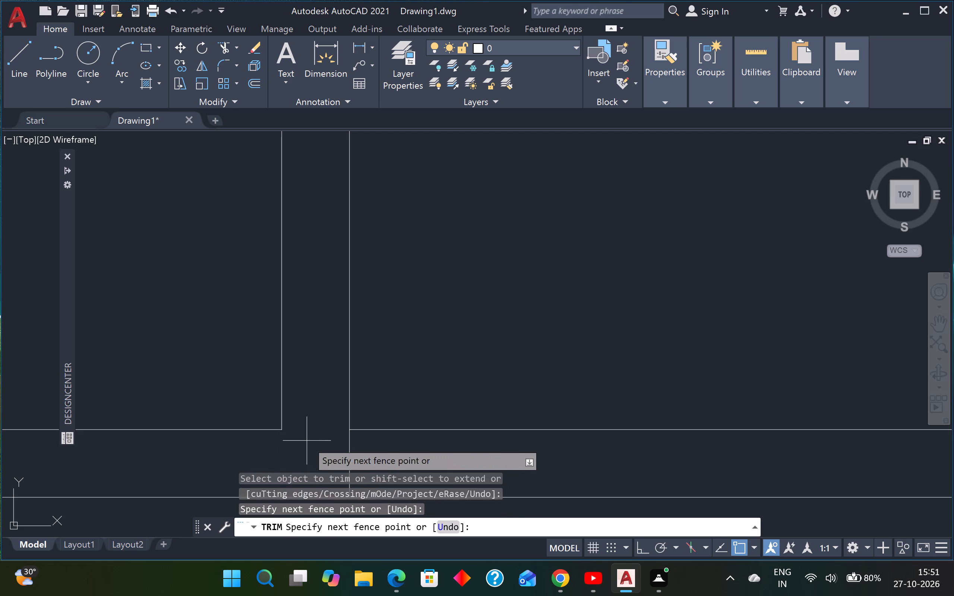
left_click(394, 440)
Trim the crossing line segments where the first partition meets the lower horizontal partition.
scroll(394, 440, "down", 4)
middle_click_drag(324, 442, 659, 390)
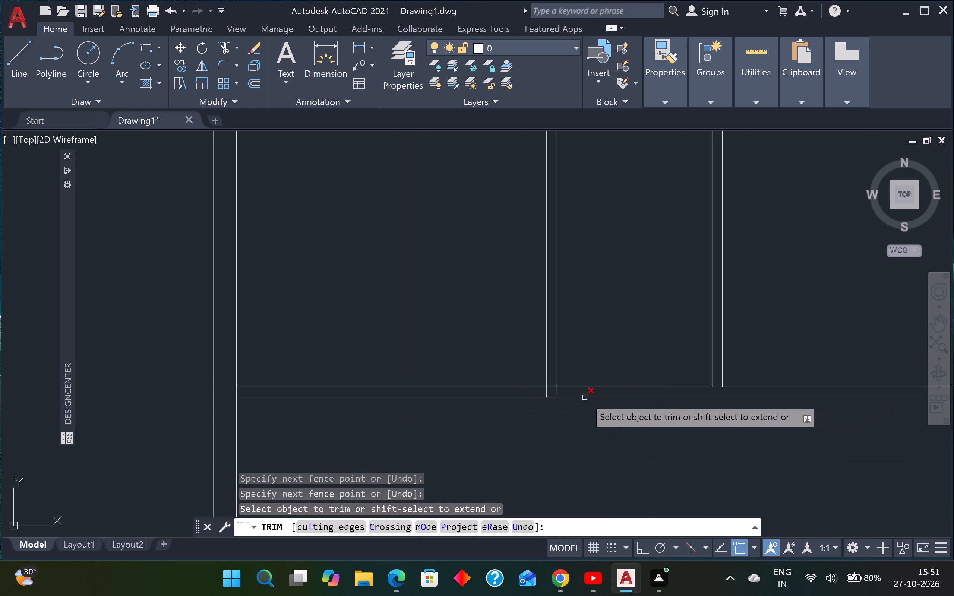
scroll(583, 396, "up", 3)
scroll(474, 355, "up", 3)
left_click(474, 354)
left_click(435, 411)
left_click(421, 404)
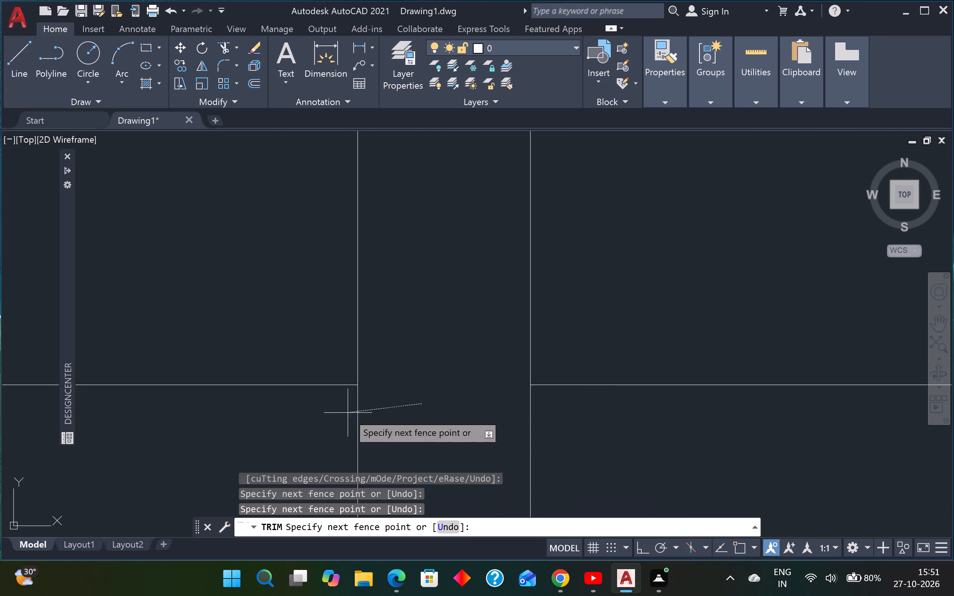
left_click(320, 413)
left_click(427, 411)
left_click(539, 409)
Trim the left outer wall's inner line between the two faces of the lower horizontal partition and finish trimming.
scroll(535, 409, "down", 4)
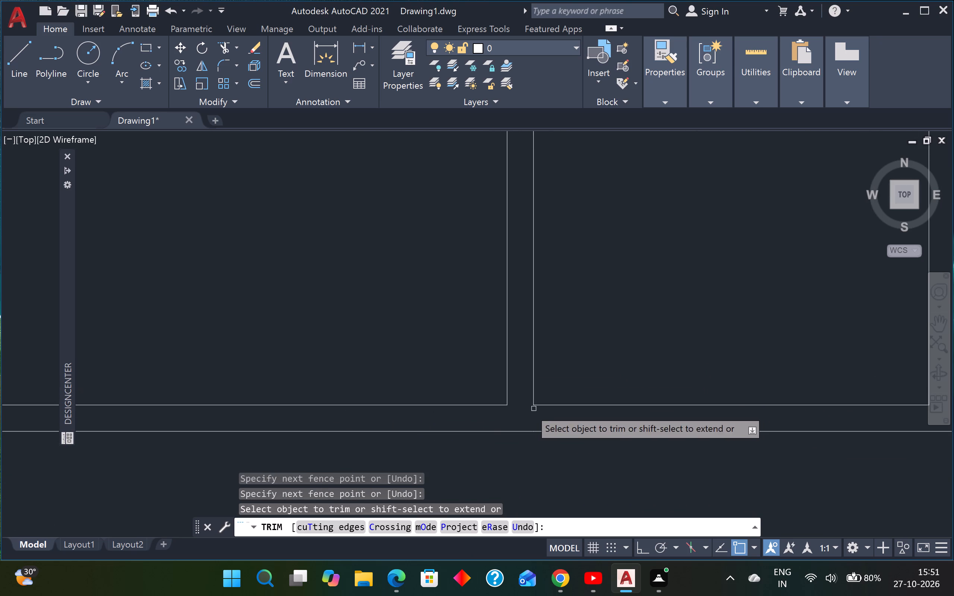
middle_click_drag(424, 413, 743, 375)
scroll(248, 403, "down", 1)
middle_click_drag(238, 405, 472, 389)
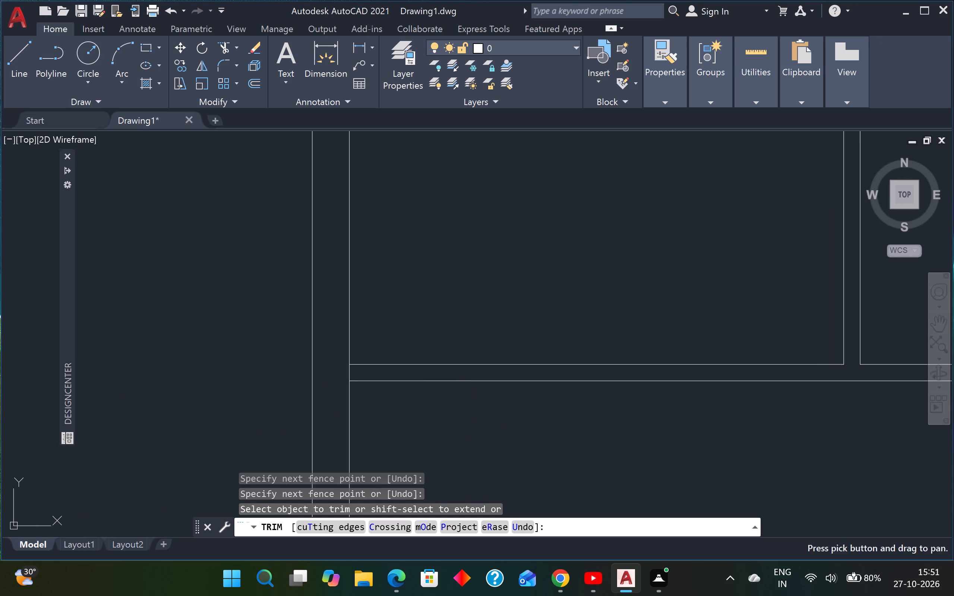
scroll(355, 372, "up", 2)
left_click(372, 367)
left_click_drag(265, 388, 270, 387)
scroll(276, 386, "down", 4)
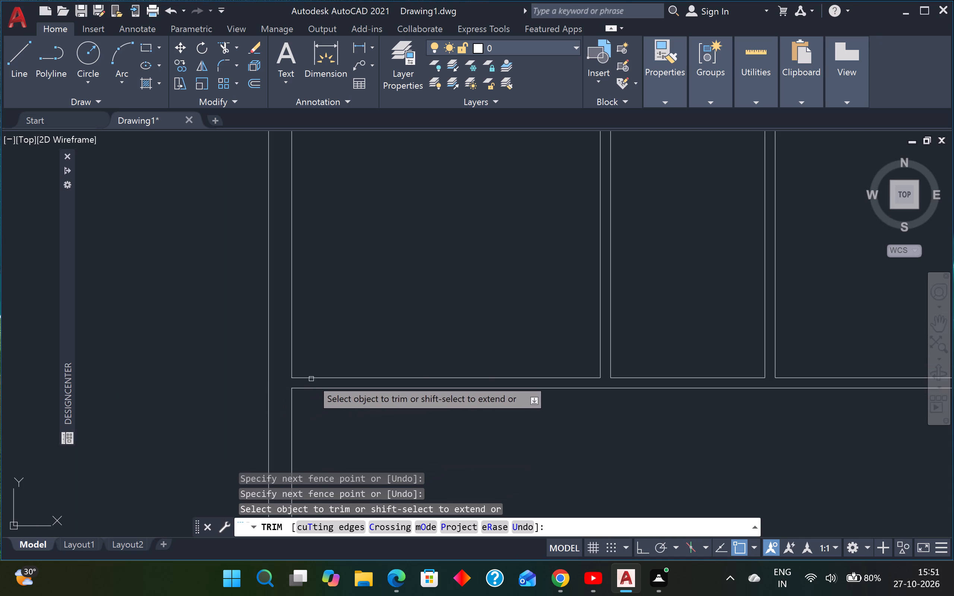
scroll(312, 379, "down", 1)
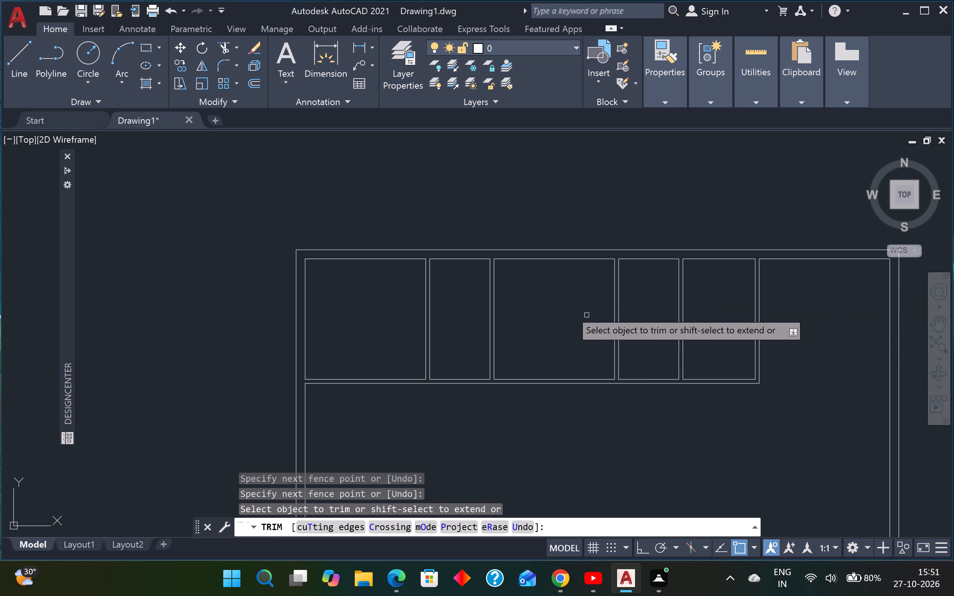
key("Escape")
key("Escape")
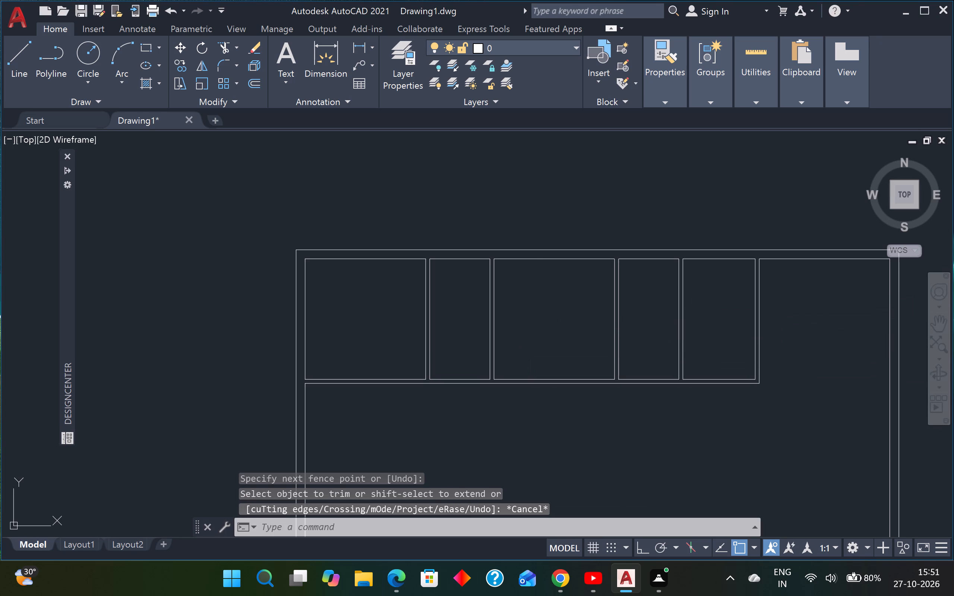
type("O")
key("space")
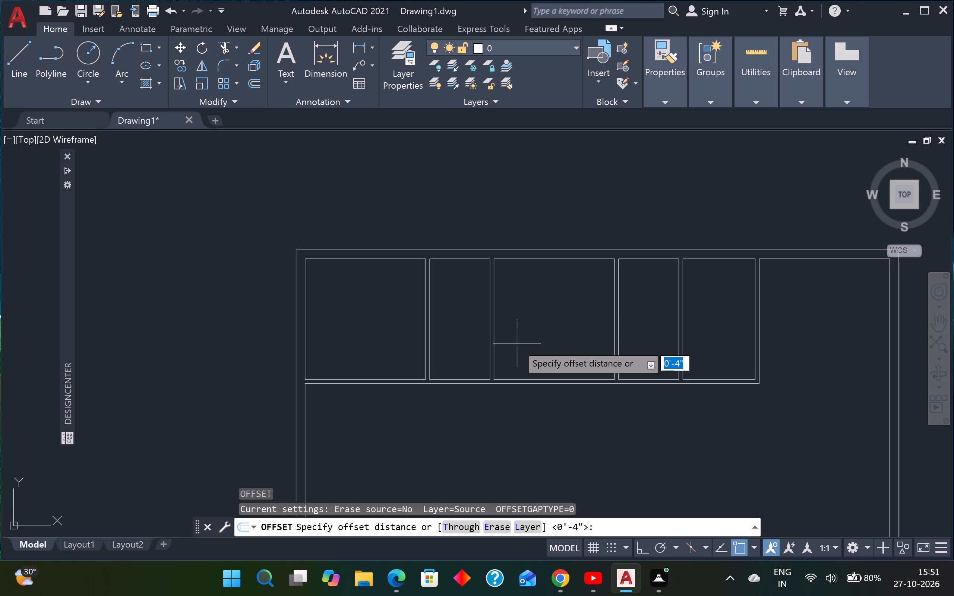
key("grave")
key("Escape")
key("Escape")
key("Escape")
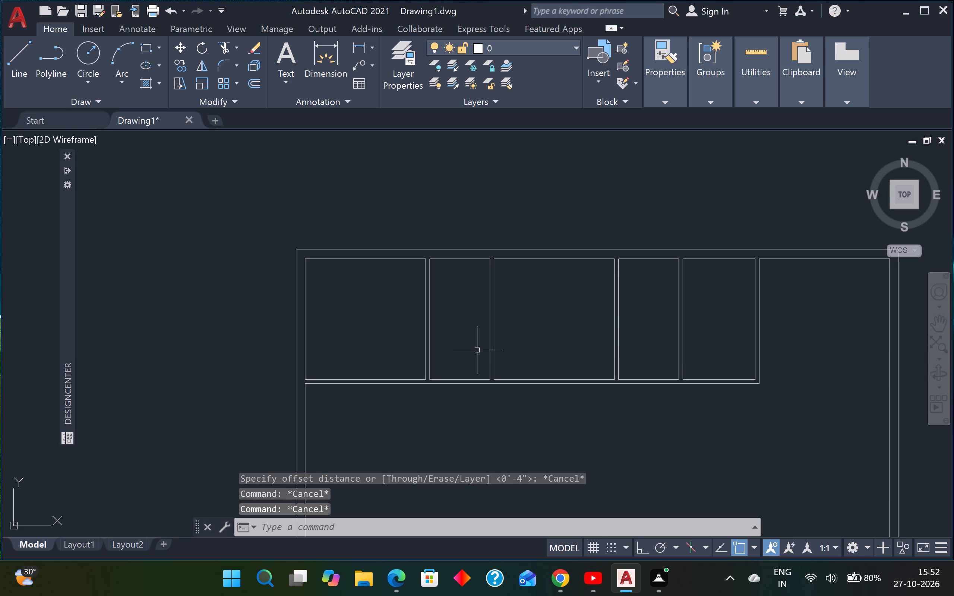
Draw a short line across the bottom of the first partition, joining the lower ends of its two faces.
type("L")
key("space")
scroll(414, 381, "up", 3)
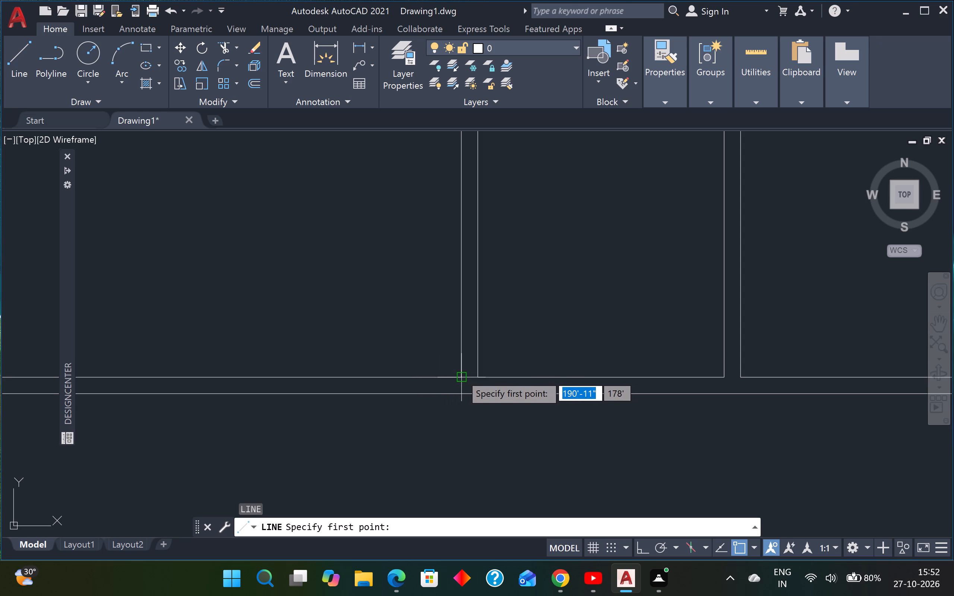
left_click(464, 373)
left_click(480, 378)
key("Escape")
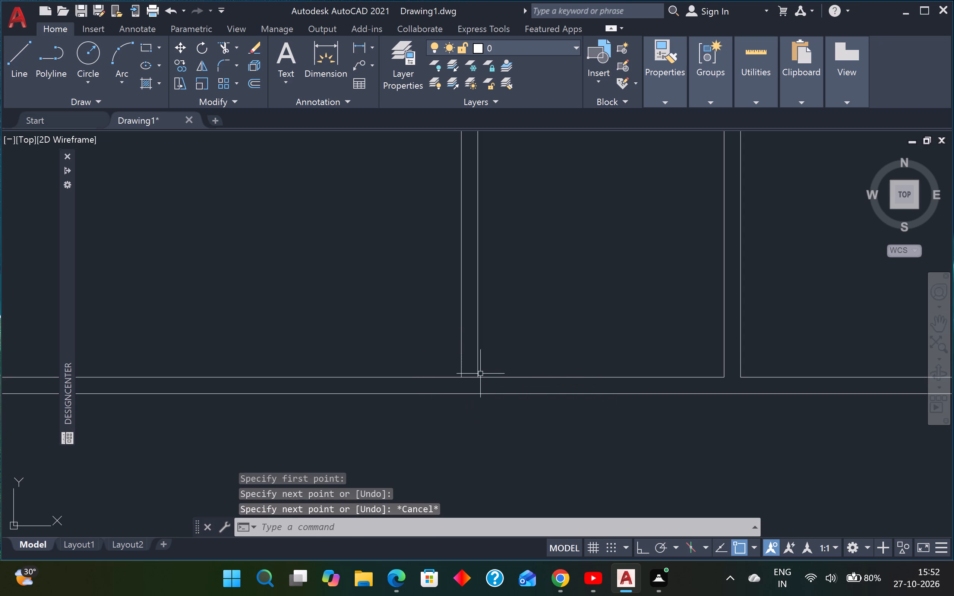
scroll(531, 349, "down", 2)
key("Escape")
key("Escape")
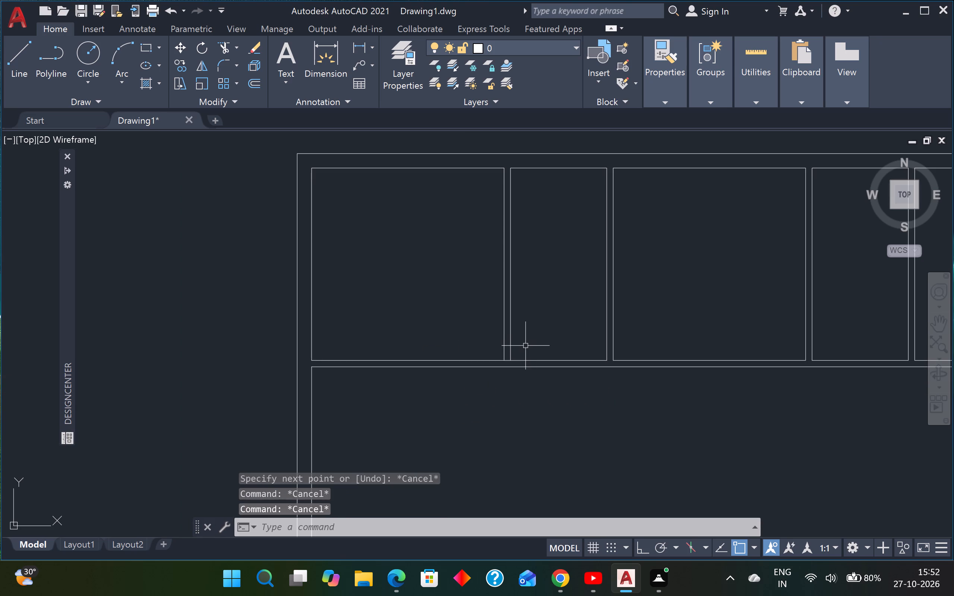
Offset the short line at the bottom of the first partition 6" upward to mark the lower door jamb.
type("O")
key("space")
type("6\"")
key("Return")
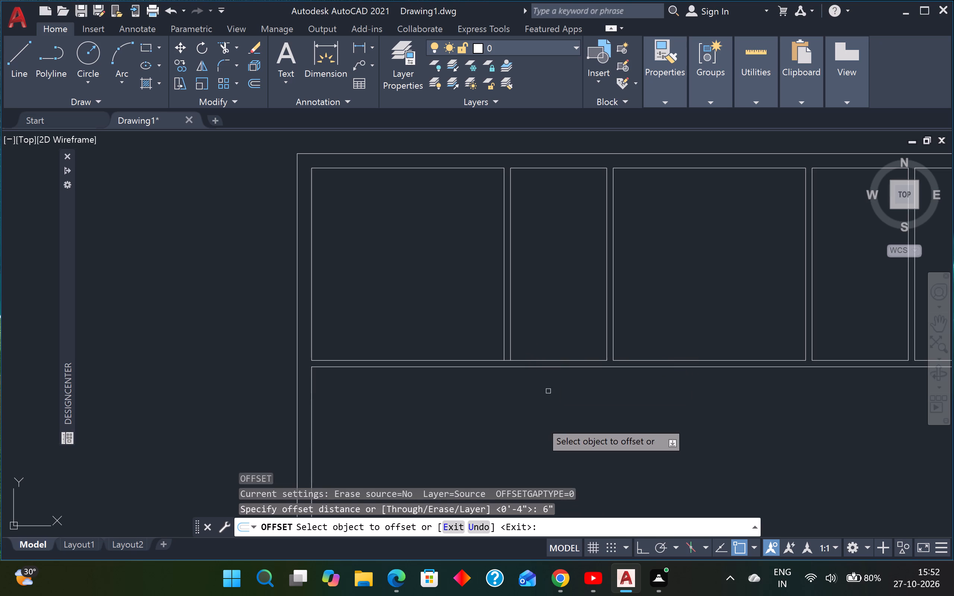
scroll(499, 351, "up", 3)
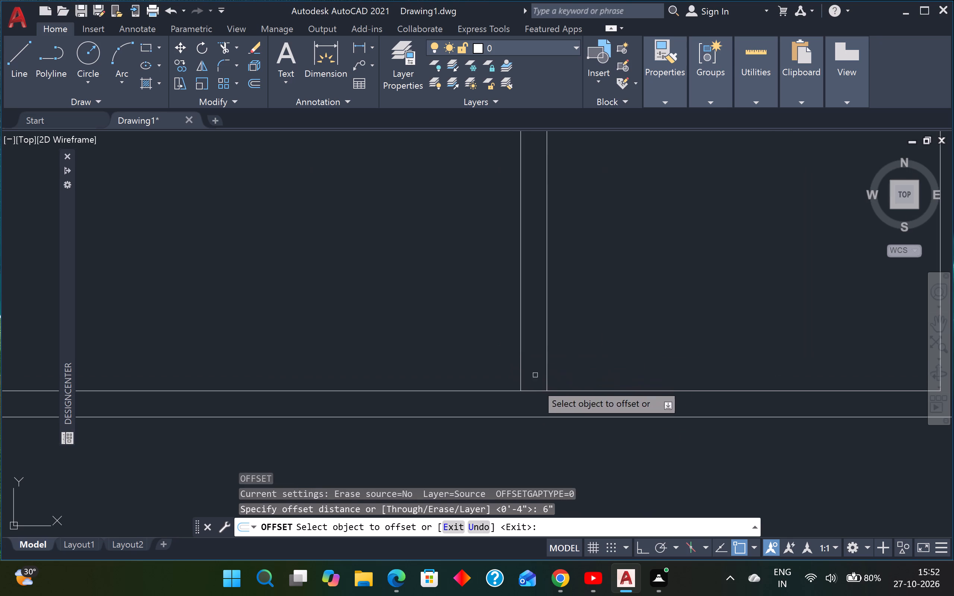
left_click(534, 390)
left_click(537, 330)
key("Escape")
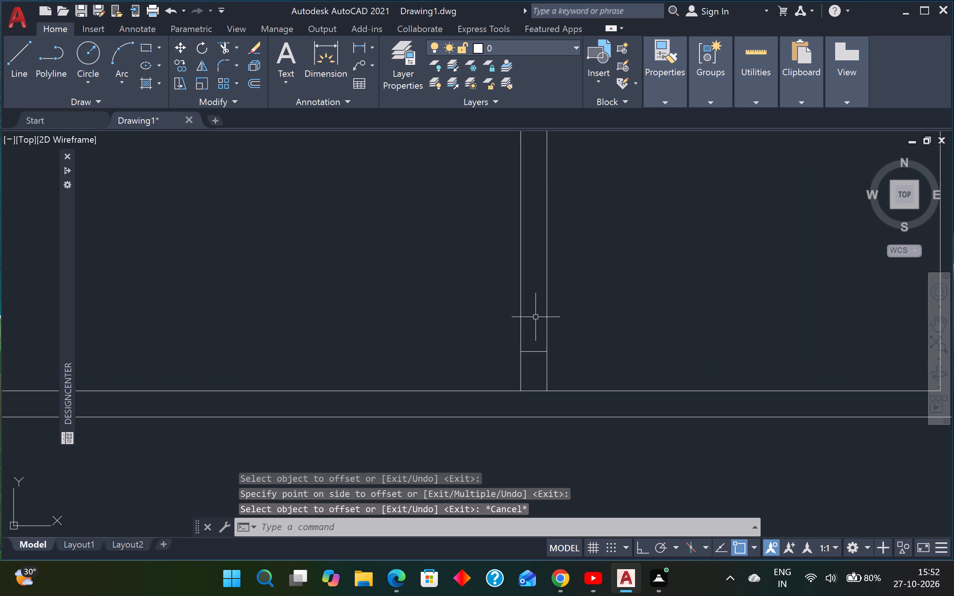
key("Escape")
Offset the lower jamb line 2'6" upward within the first partition to mark the door opening's upper edge.
type("O 2'6\"")
key("Return")
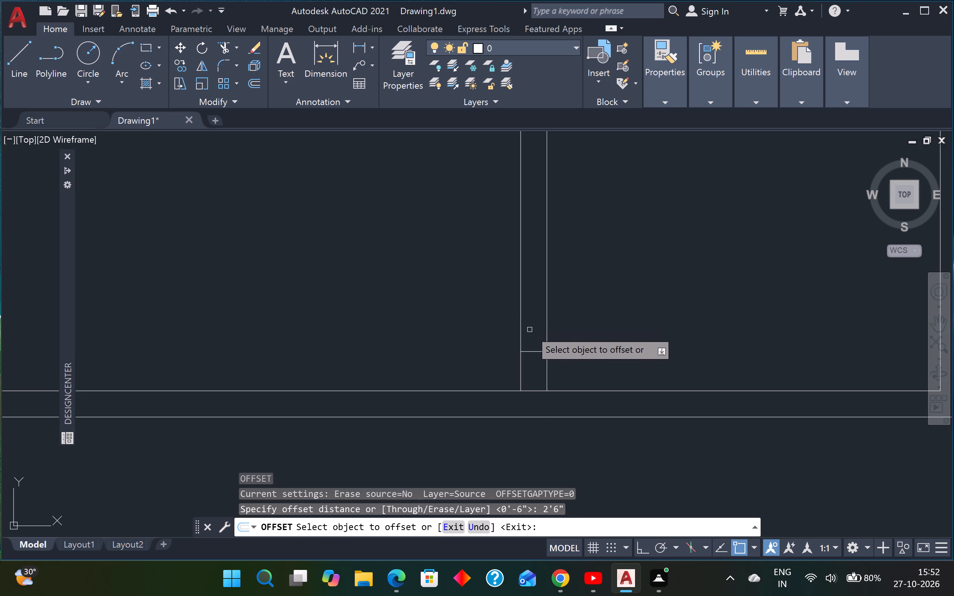
left_click(537, 350)
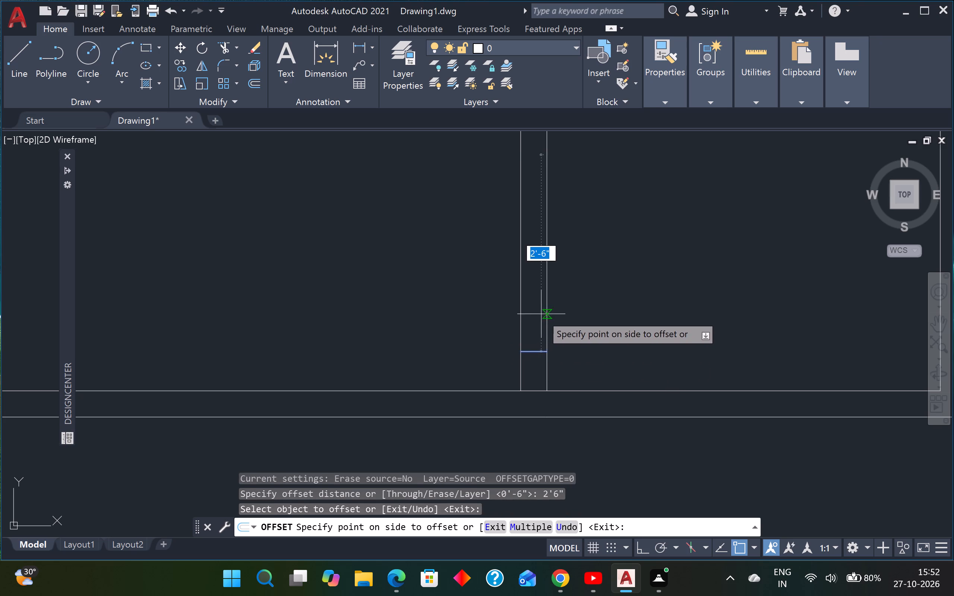
left_click(541, 311)
scroll(539, 310, "down", 4)
middle_click_drag(565, 299, 546, 317)
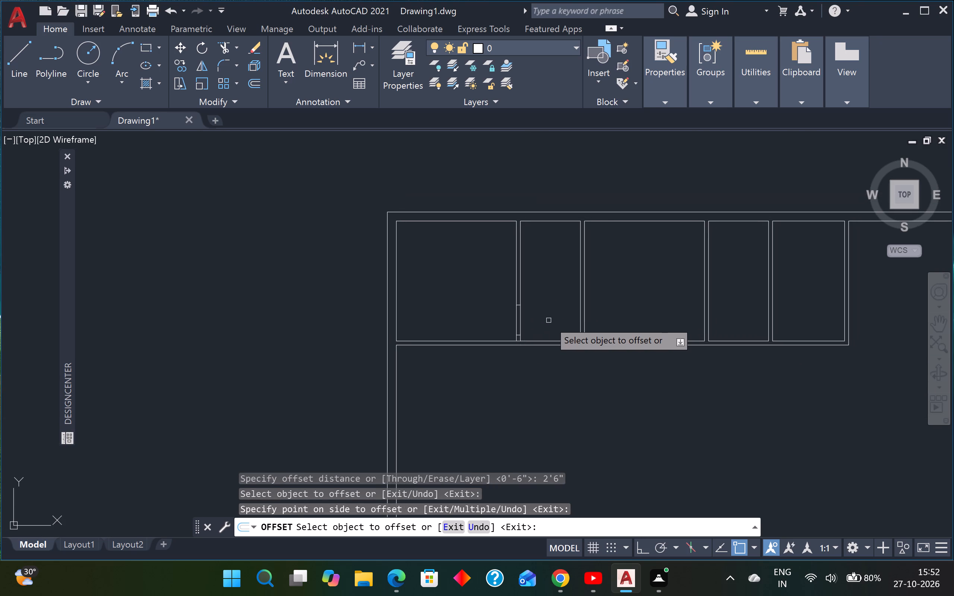
scroll(548, 303, "up", 2)
key("Escape")
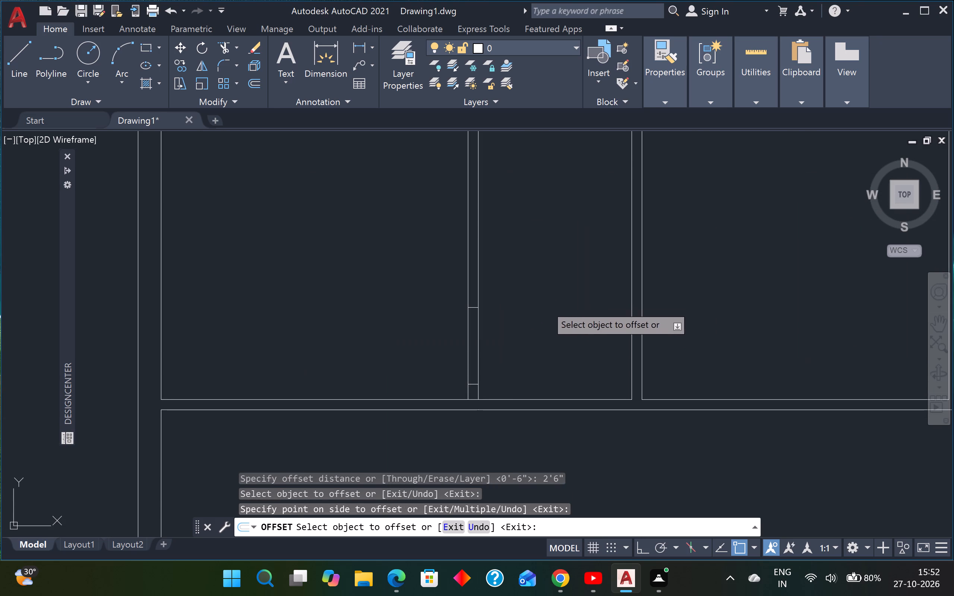
key("Escape")
Offset the door opening's upper edge line 6" further upward inside the first partition.
type("O")
key("space")
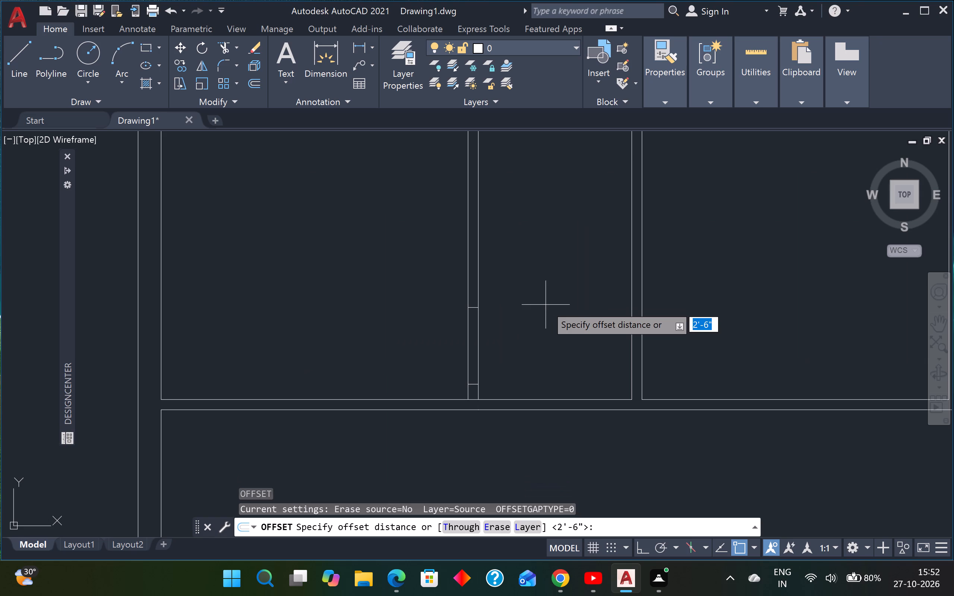
type("6\"")
key("Return")
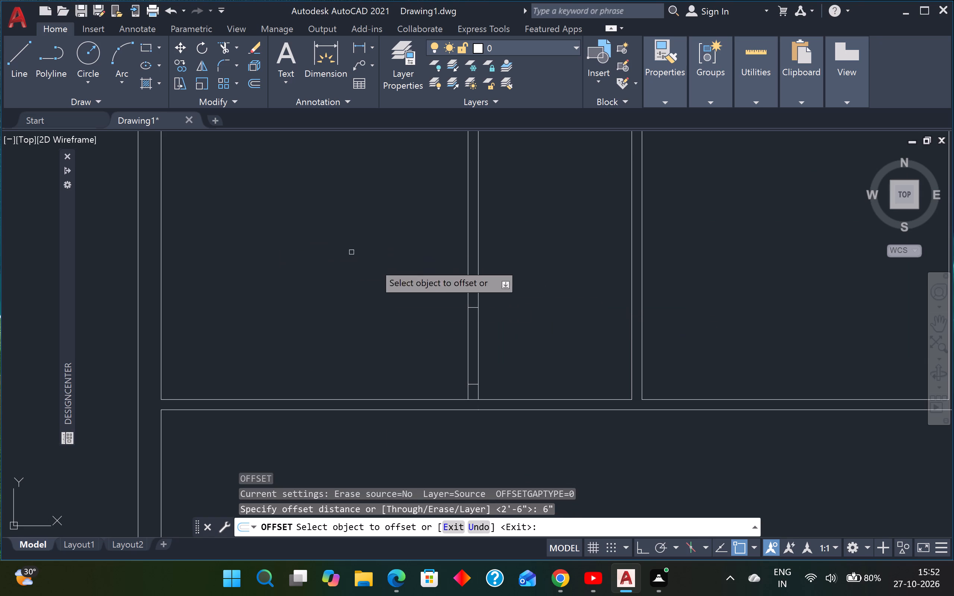
left_click(473, 306)
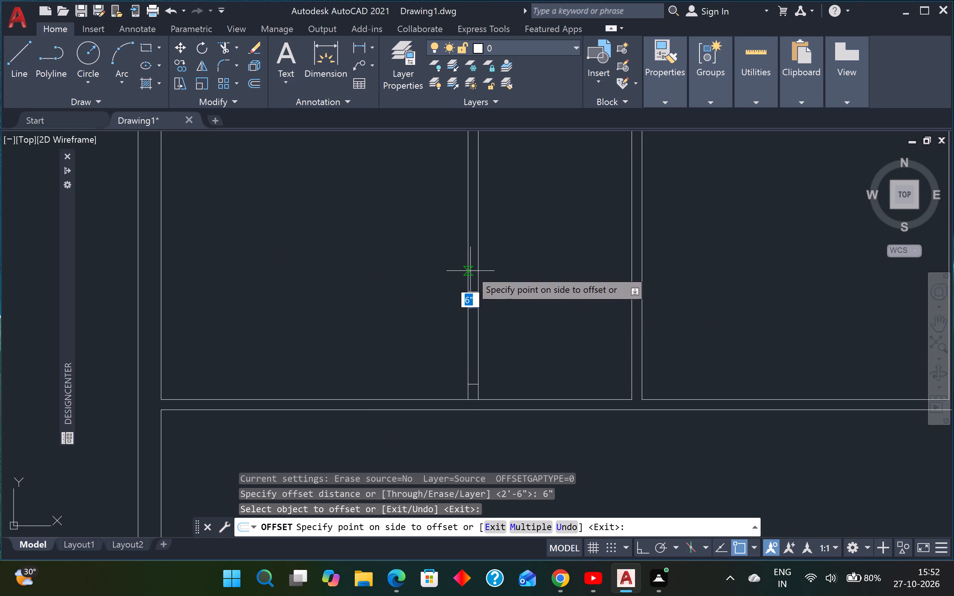
left_click(473, 260)
key("Escape")
key("Escape")
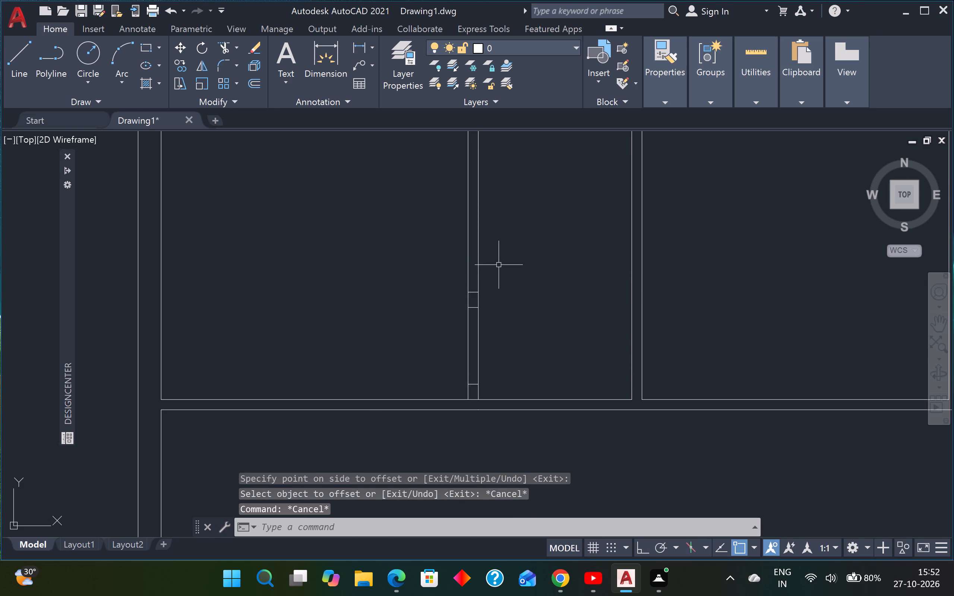
With ortho on, draw a horizontal line from the topmost offset mark across the second room and past the second partition.
type("L")
key("space")
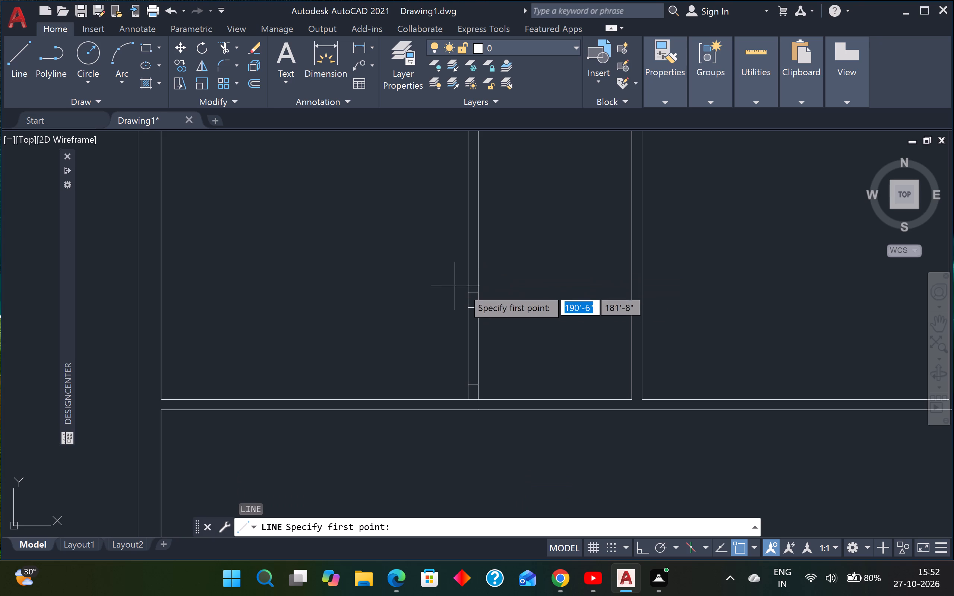
left_click(482, 295)
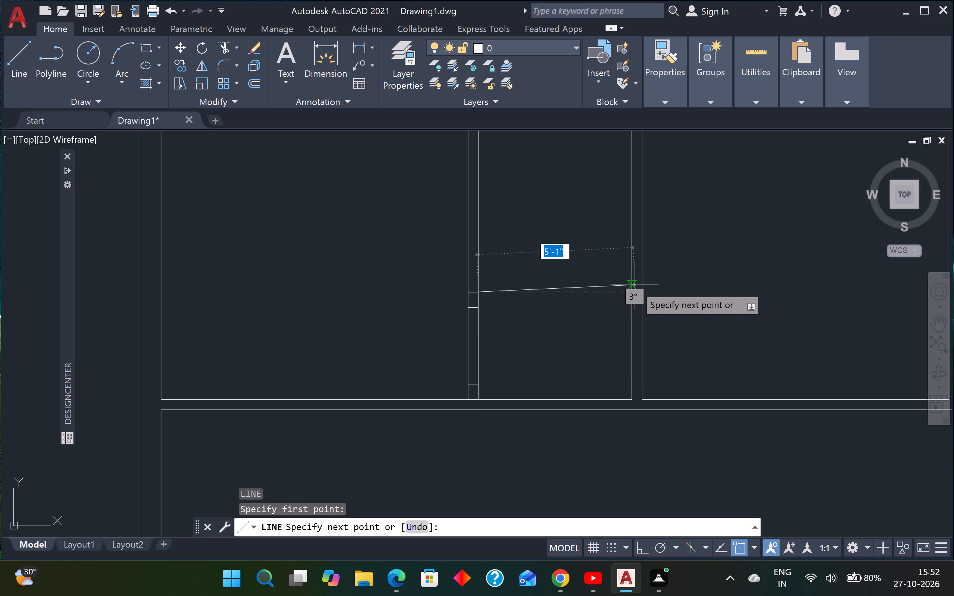
key("F8")
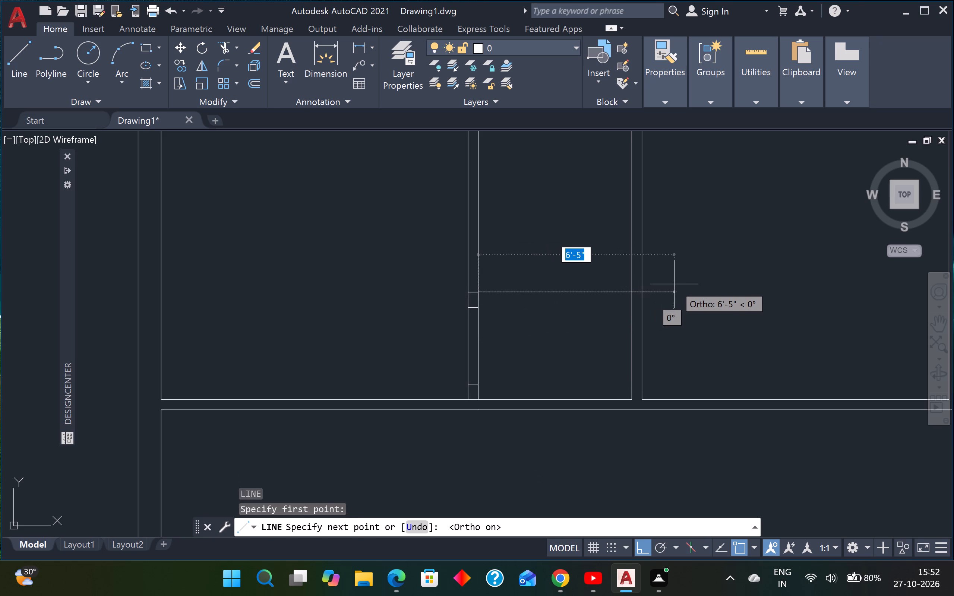
left_click(674, 283)
key("Escape")
Trim the new horizontal line beyond and between the two faces of the second partition.
type("TR")
key("space")
scroll(645, 297, "up", 2)
left_click(665, 275)
left_click(658, 306)
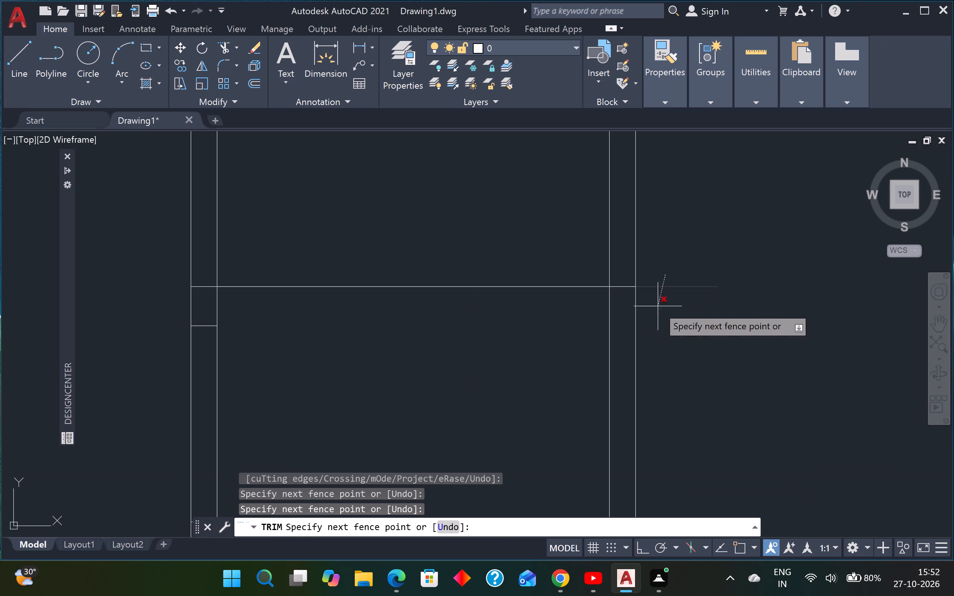
left_click(621, 276)
left_click(623, 307)
Extend the two partition faces bounding the second room down to the lower face of the horizontal partition.
scroll(624, 296, "down", 4)
scroll(585, 318, "up", 1)
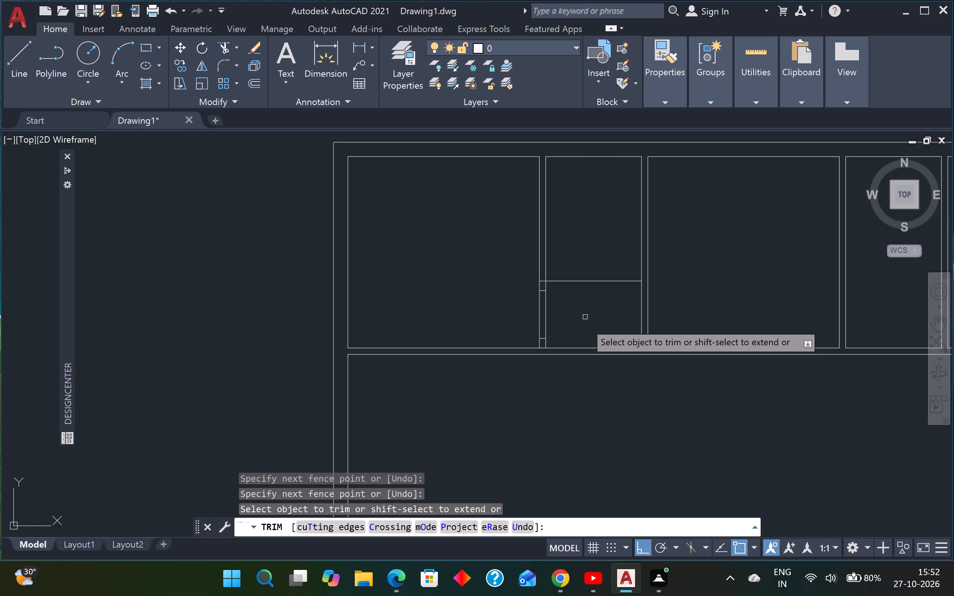
left_click(547, 343, "shift")
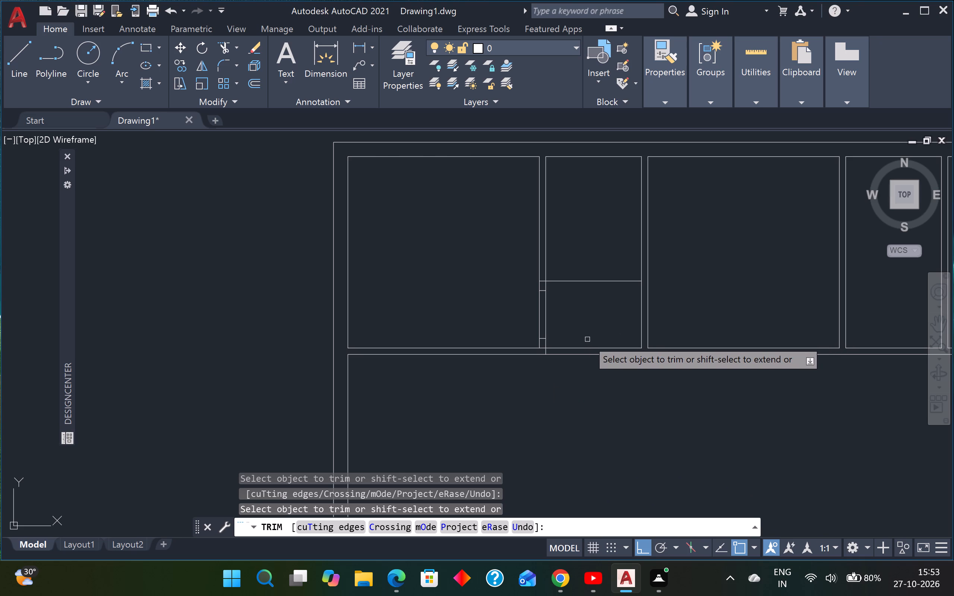
left_click(641, 341, "shift")
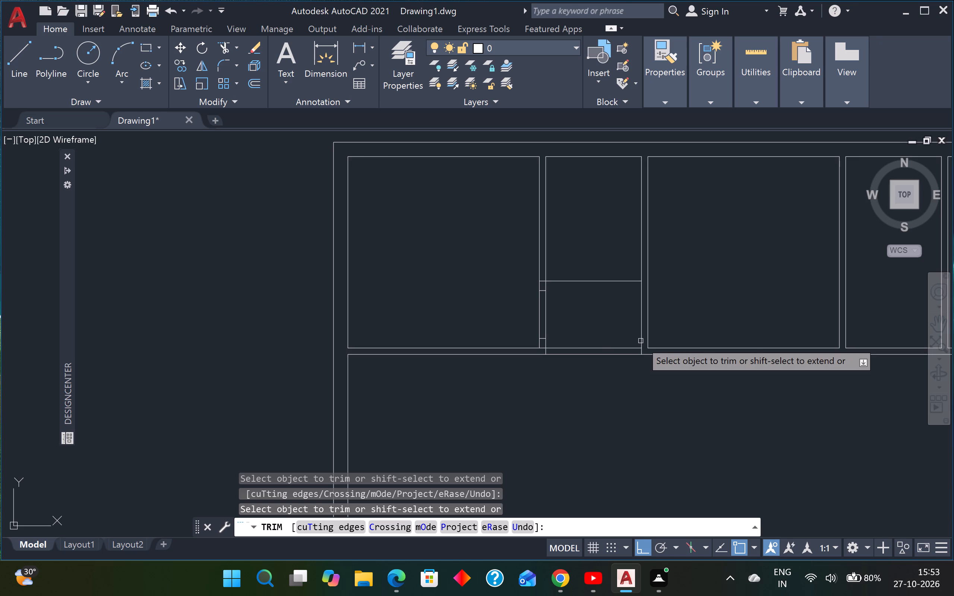
Trim both lines of the lower horizontal partition beneath the second room, opening it between the bounding partitions.
left_click(583, 333)
left_click(574, 392)
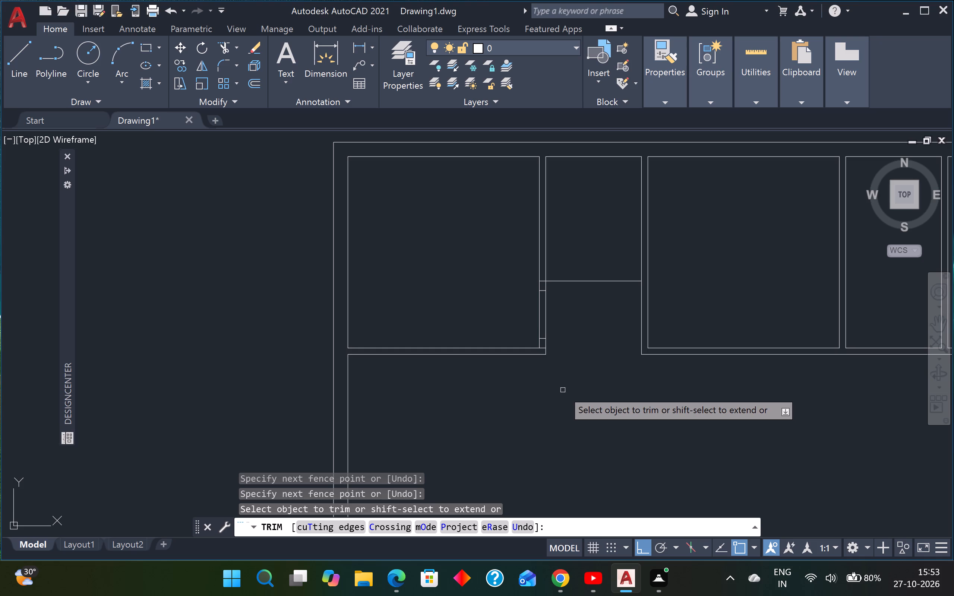
key("Escape")
key("Escape")
Offset the horizontal line across the second room 4" downward to form a partition.
type("O")
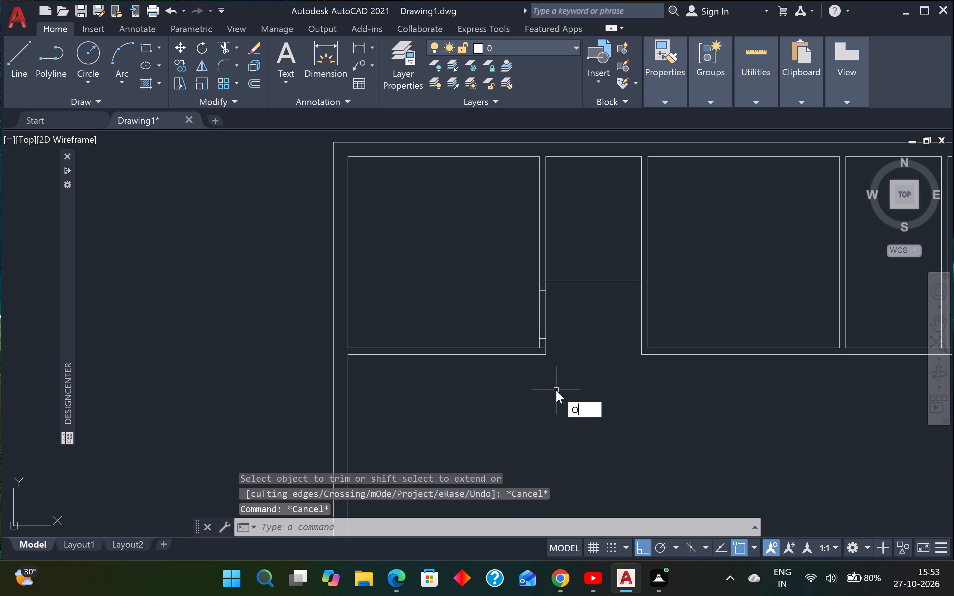
key("space")
type("4\"")
key("Return")
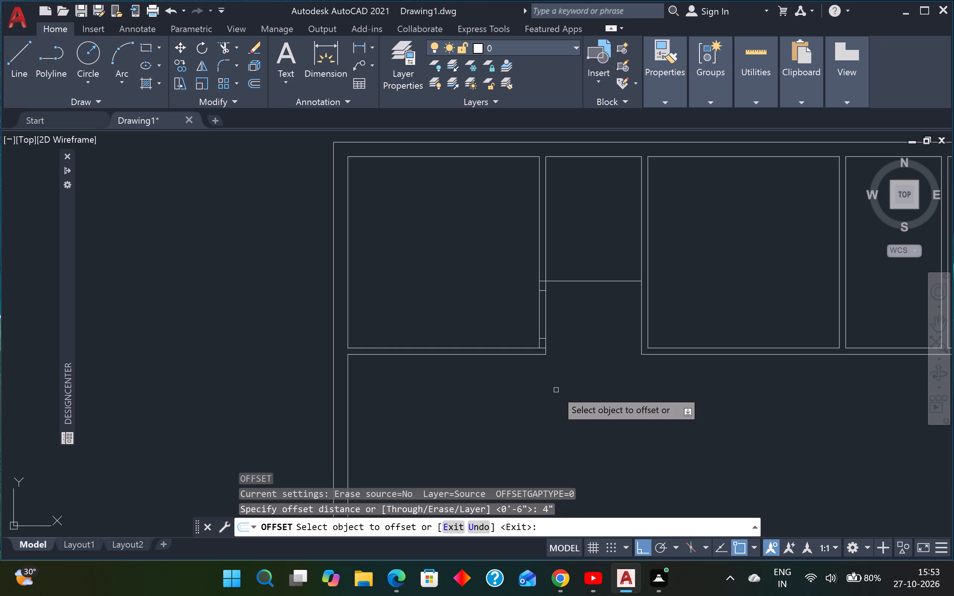
left_click(604, 282)
left_click(608, 312)
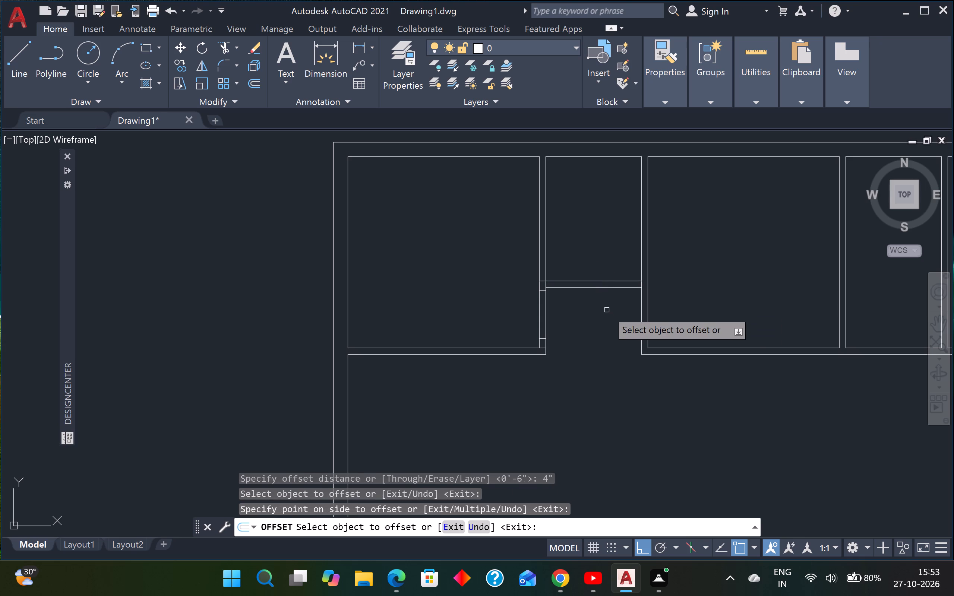
key("Escape")
key("Escape")
Trim both faces of the first partition between the jamb lines to cut the 2'6" door opening.
key("t")
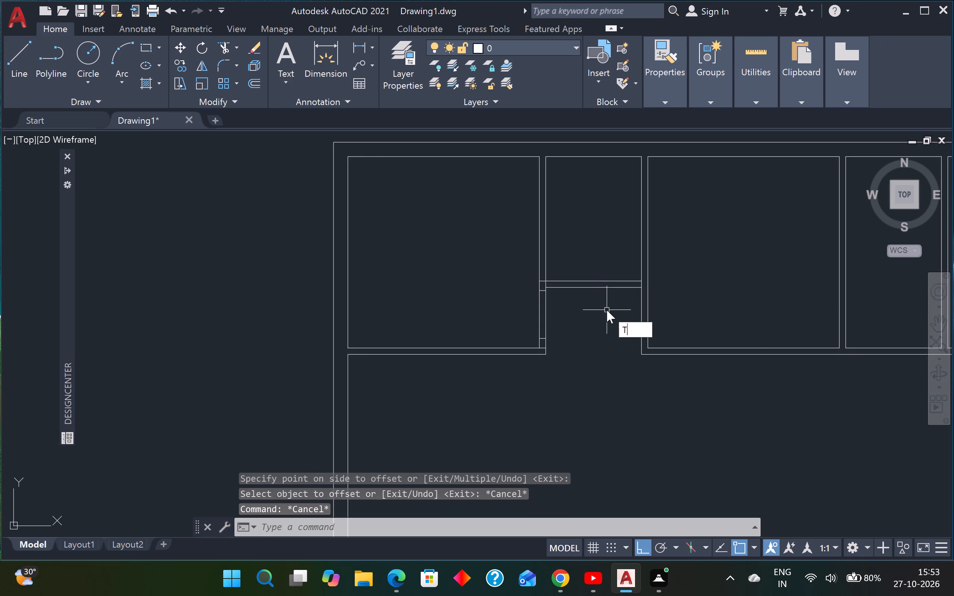
key("r")
key("space")
left_click_drag(578, 311, 574, 313)
left_click(506, 324)
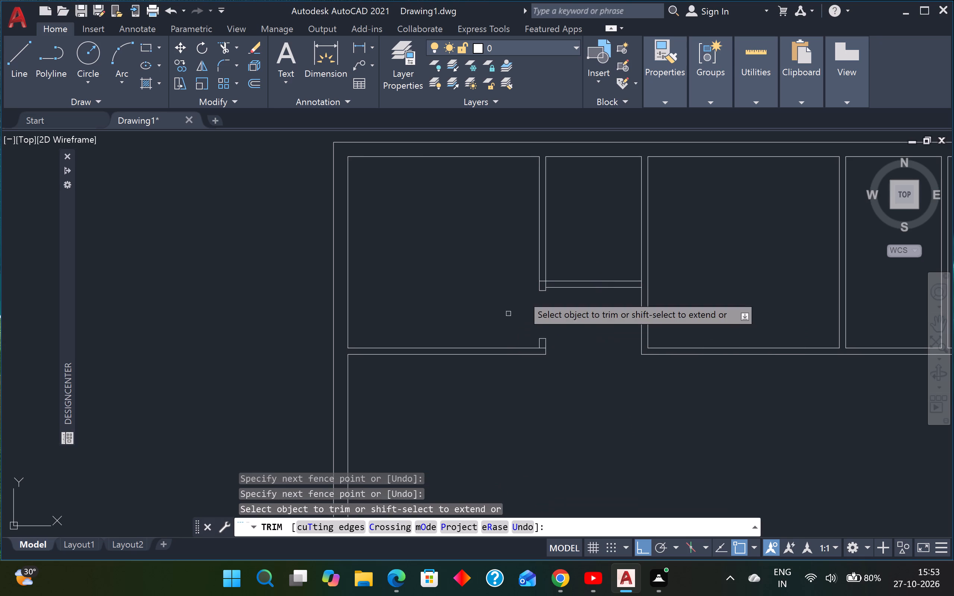
Trim the crossing line segments where the new 4" horizontal partition meets the first partition above the door opening.
scroll(529, 282, "up", 4)
left_click(624, 265)
left_click(620, 302)
left_click(630, 299)
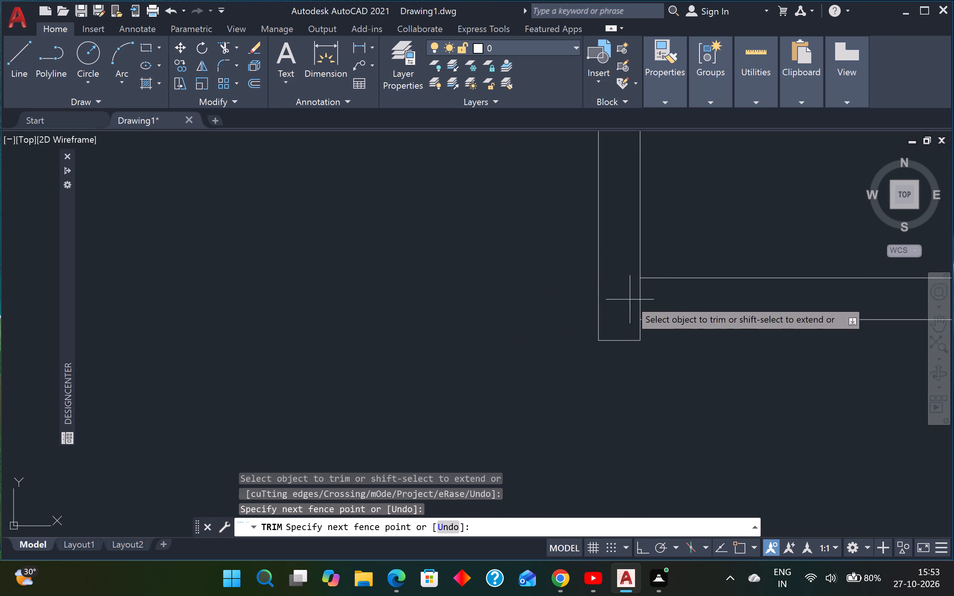
left_click(660, 298)
Trim the horizontal line crossing the base of the 6" lower jamb stub and finish trimming.
scroll(648, 294, "down", 3)
scroll(648, 412, "up", 3)
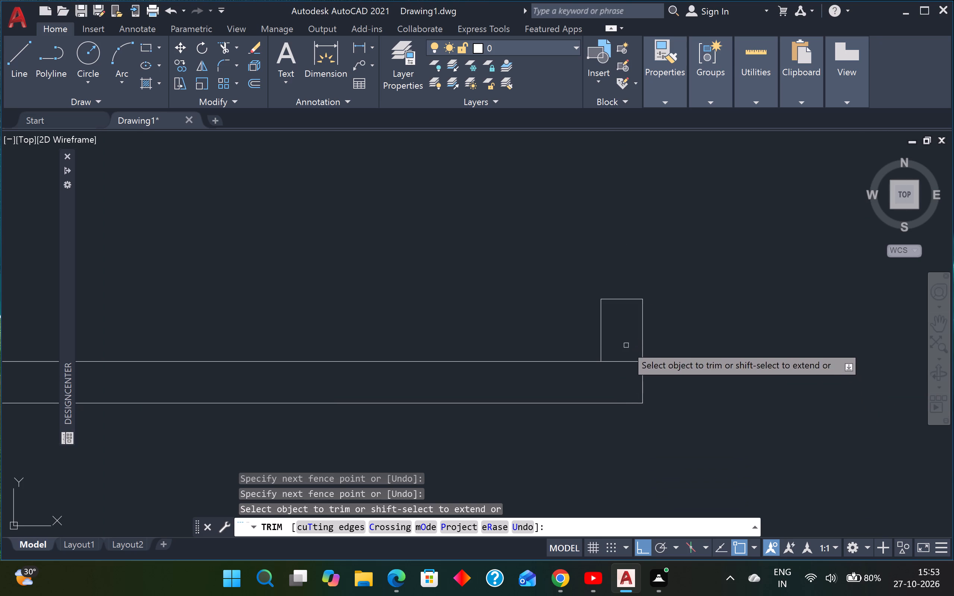
left_click(626, 345)
left_click(621, 373)
scroll(626, 351, "down", 4)
scroll(669, 329, "down", 2)
middle_click_drag(670, 331, 623, 330)
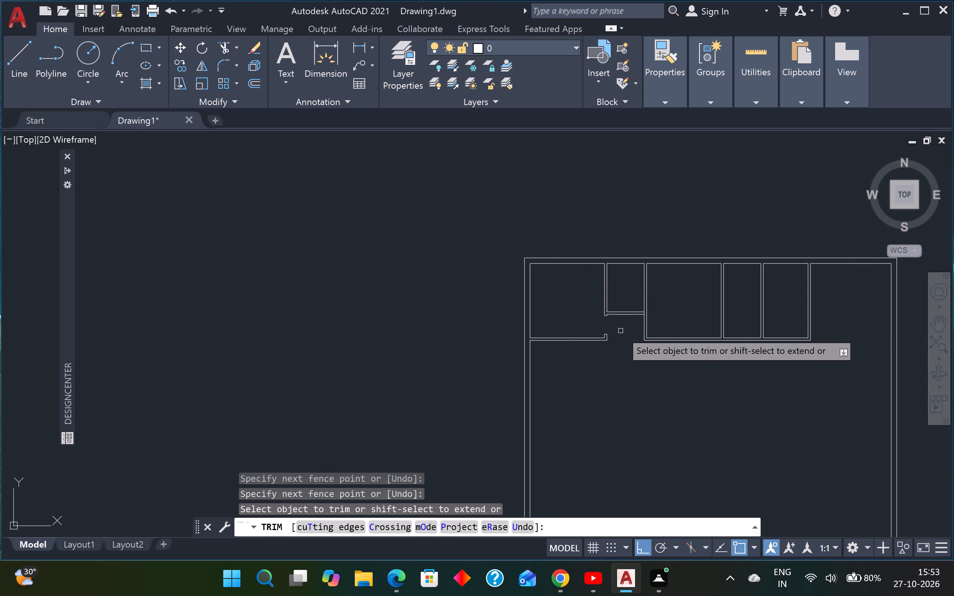
scroll(659, 320, "up", 1)
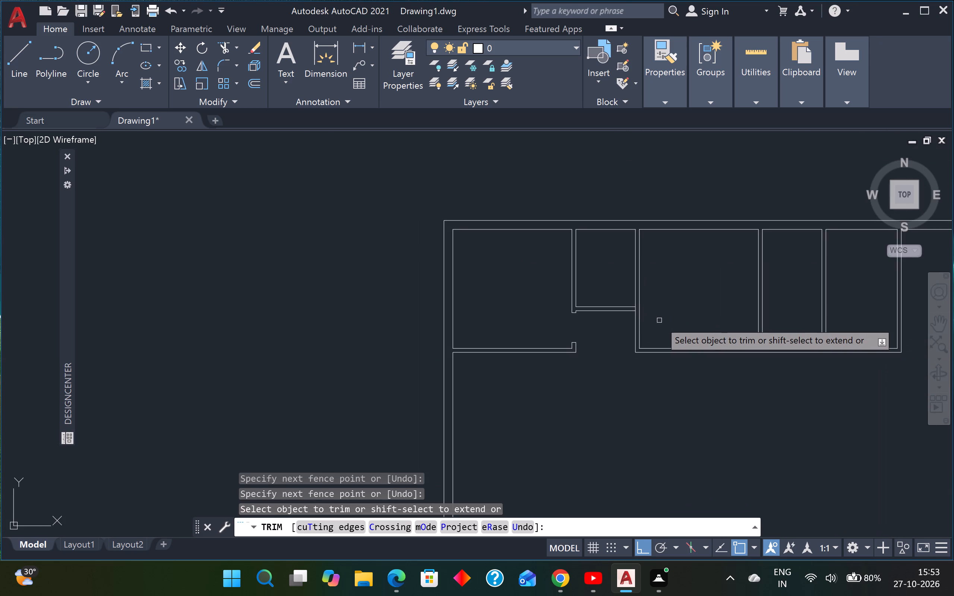
key("Escape")
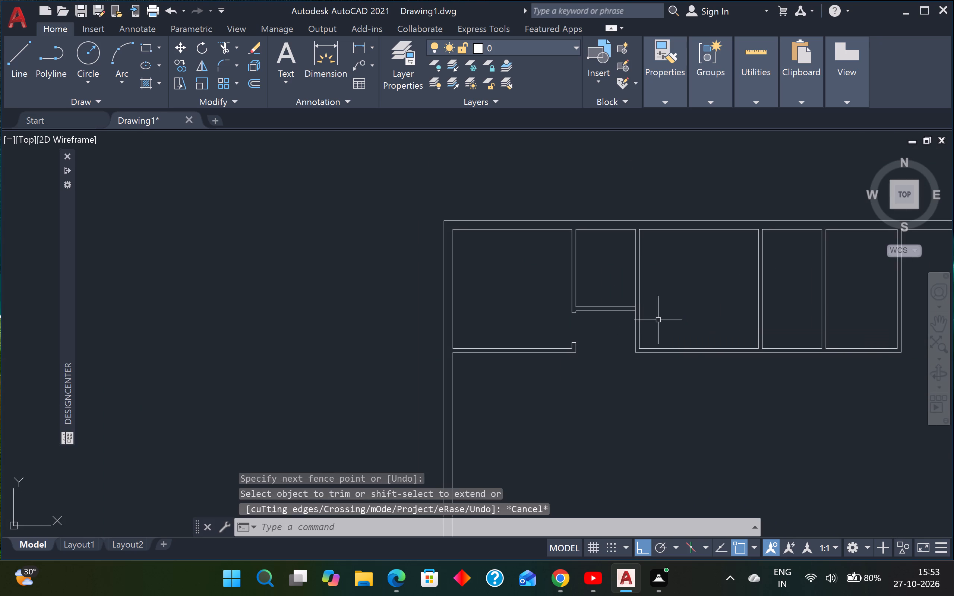
key("Escape")
Extend both lines of the 4" horizontal partition from the second room across the third room to the third vertical partition.
key("e")
type("X")
key("space")
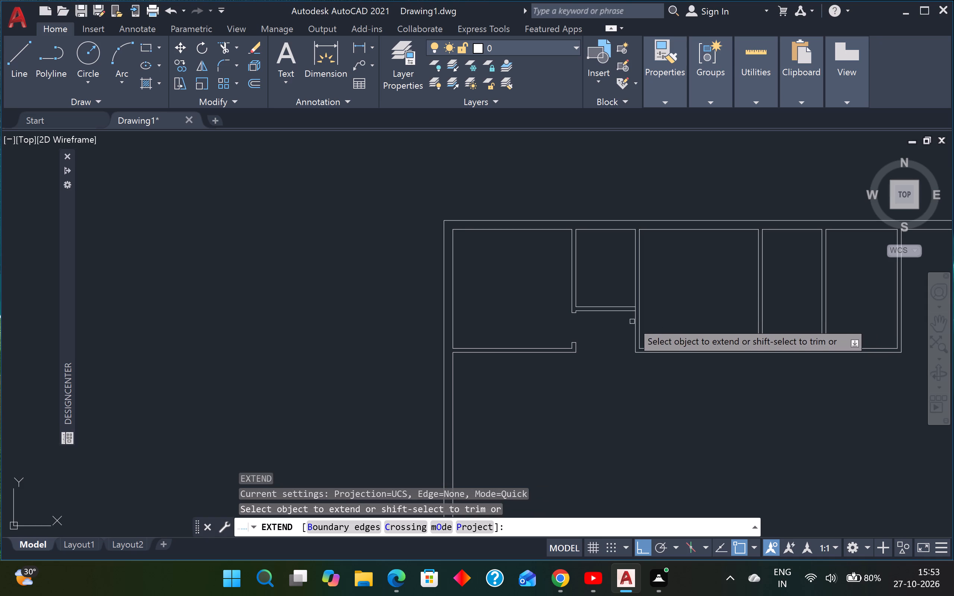
left_click(630, 313)
left_click(628, 307)
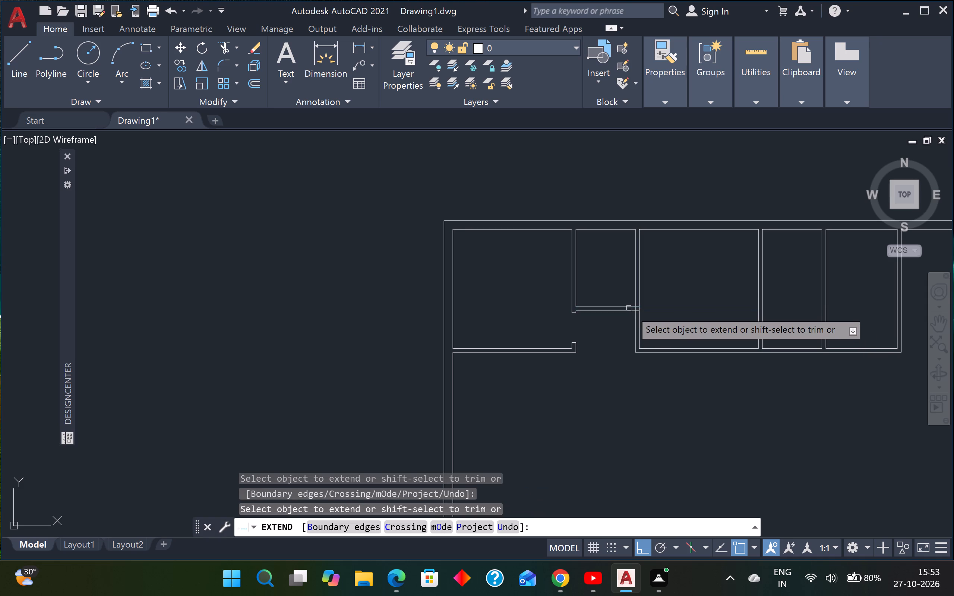
left_click(632, 312)
left_click(632, 306)
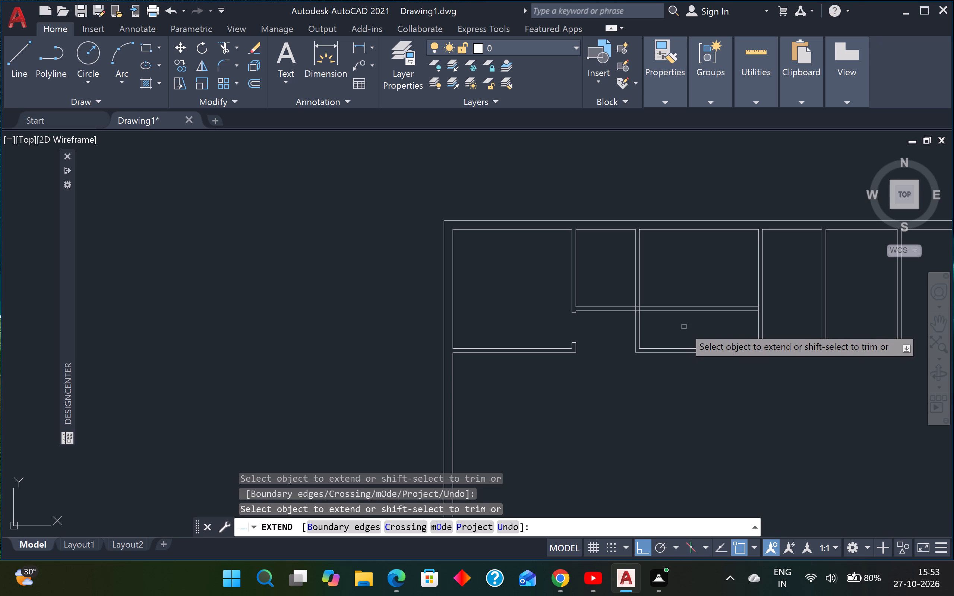
Trim away the second vertical partition below the extended horizontal partition, along with both lower wall lines of the third room.
key("Escape")
key("Escape")
type("TR")
key("space")
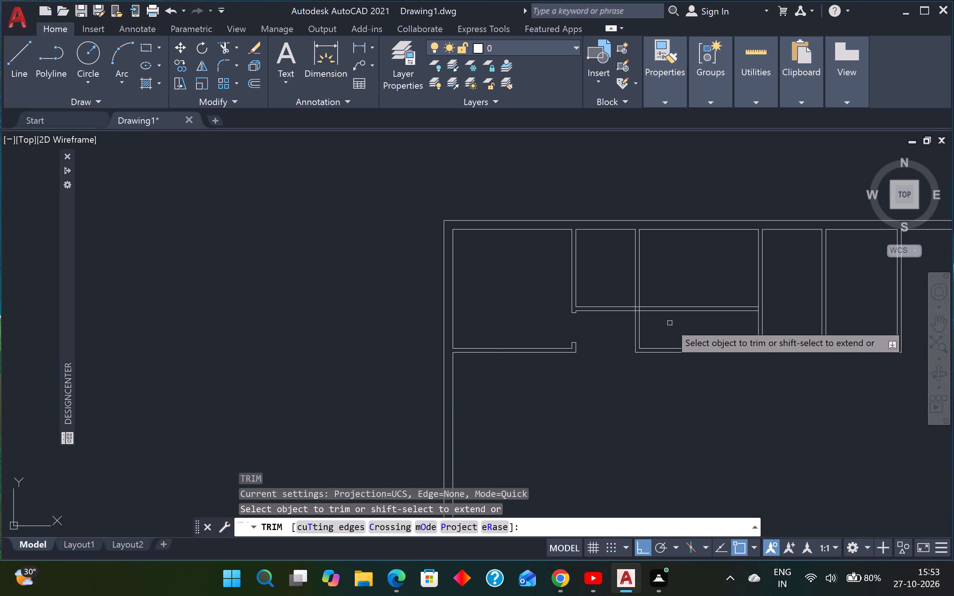
left_click(665, 327)
left_click(624, 338)
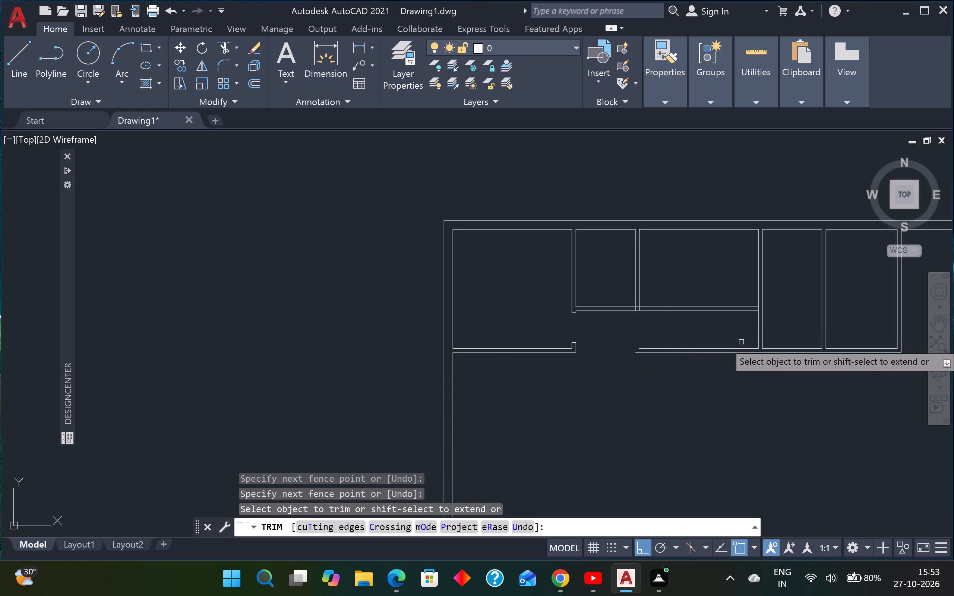
left_click(757, 340, "shift")
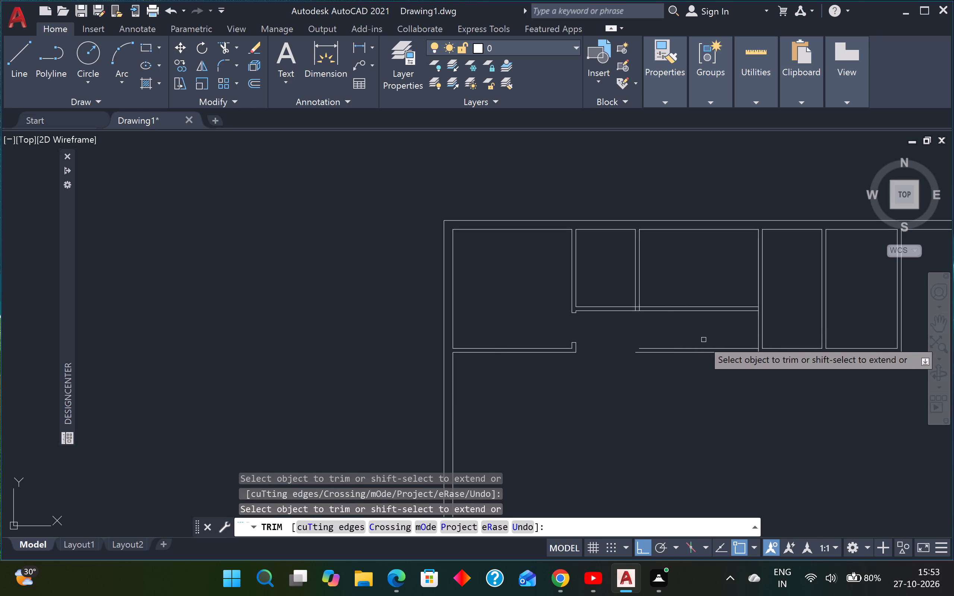
left_click(699, 339)
left_click(696, 363)
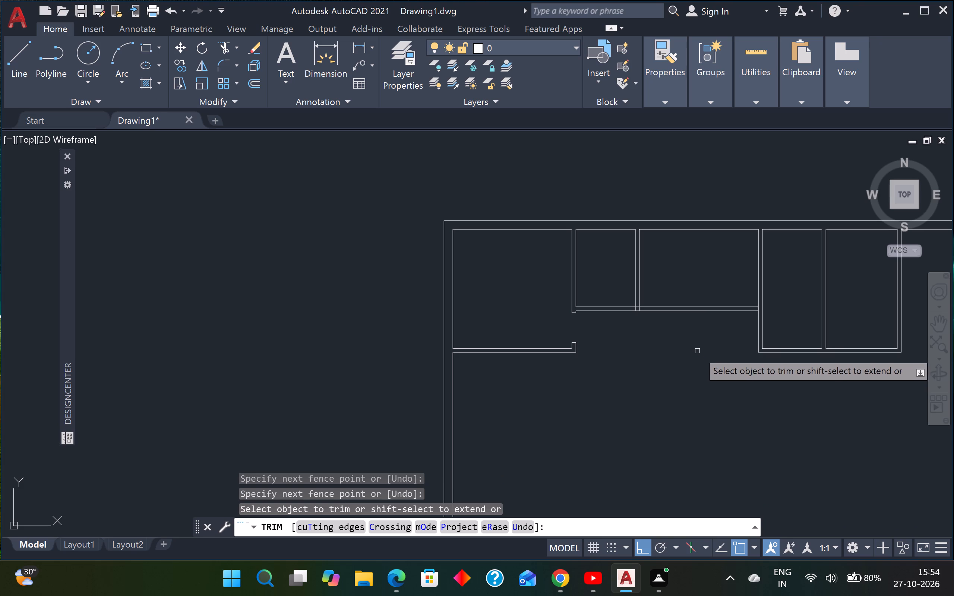
scroll(737, 340, "up", 1)
middle_click_drag(733, 341, 475, 369)
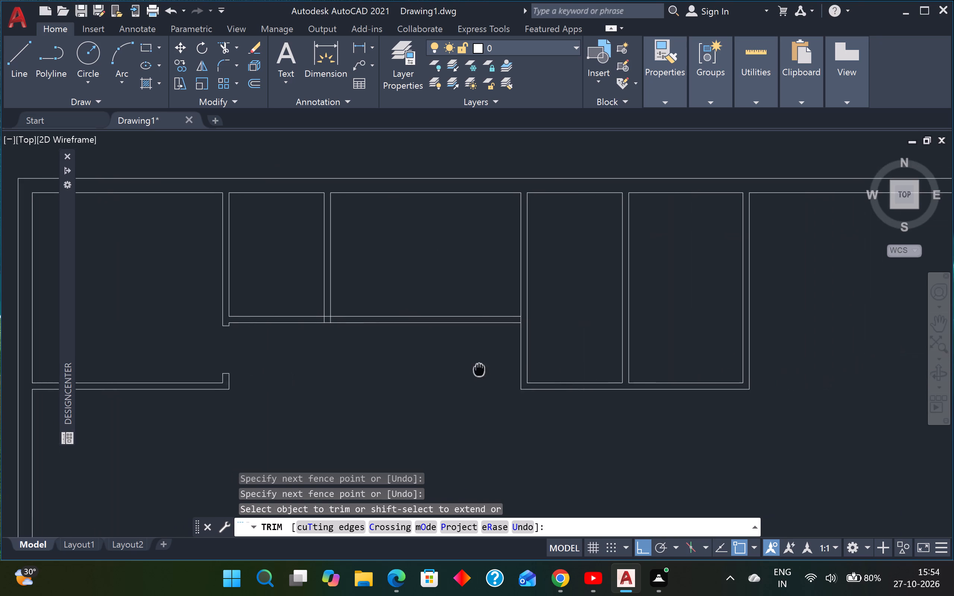
middle_click_drag(475, 369, 453, 366)
scroll(449, 366, "down", 1)
middle_click_drag(447, 367, 494, 376)
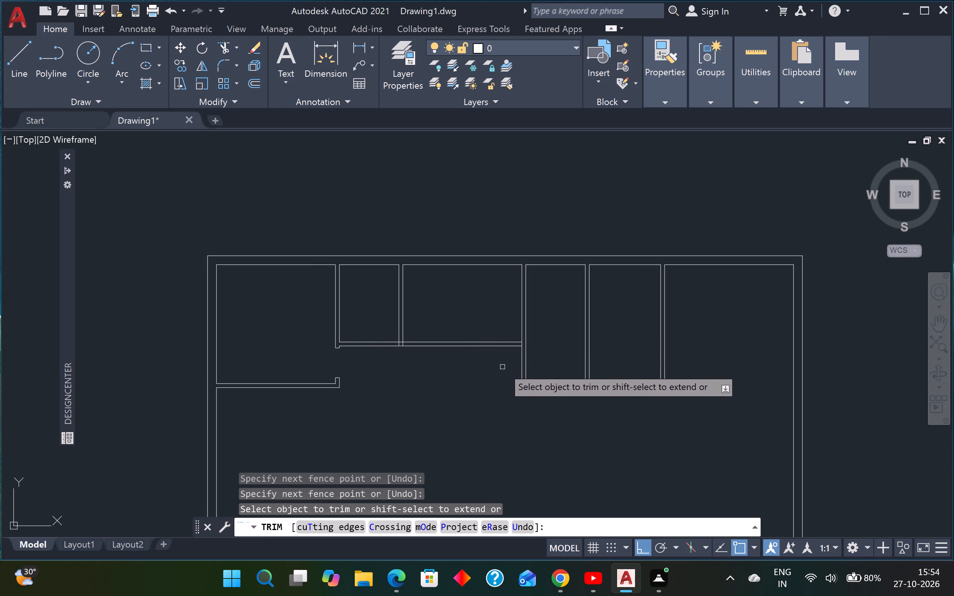
scroll(547, 349, "up", 1)
key("Escape")
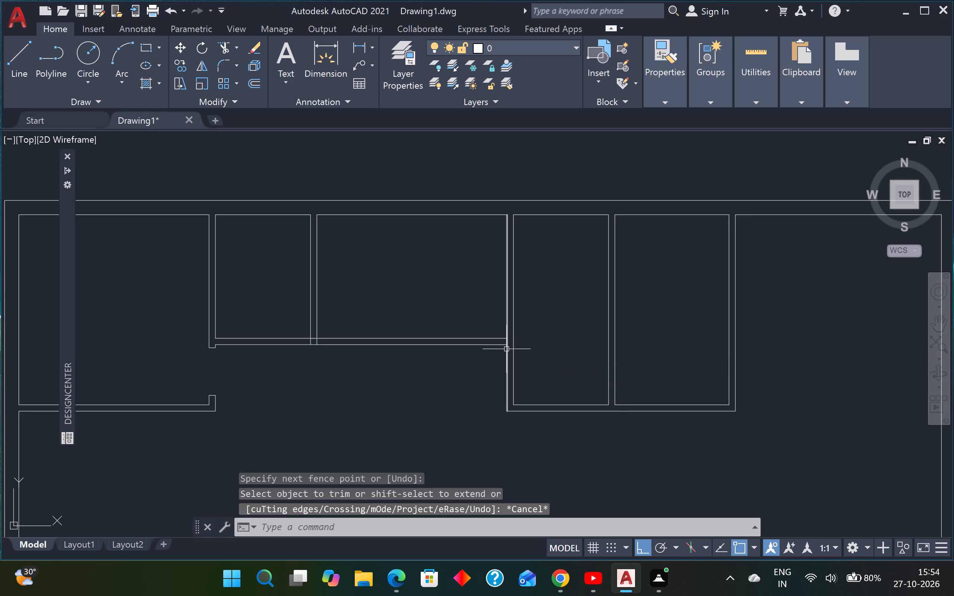
Trim the near face of the third vertical partition between the two horizontal partition lines to open the junction.
type("TR")
key("space")
scroll(505, 346, "up", 2)
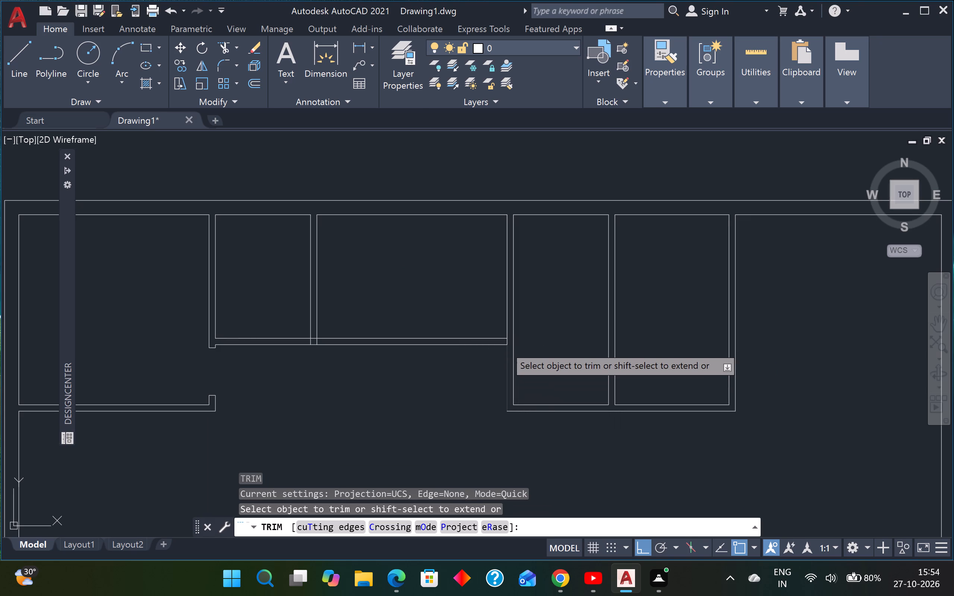
scroll(504, 345, "up", 1)
left_click_drag(504, 338, 507, 335)
left_click(528, 328)
scroll(525, 326, "down", 4)
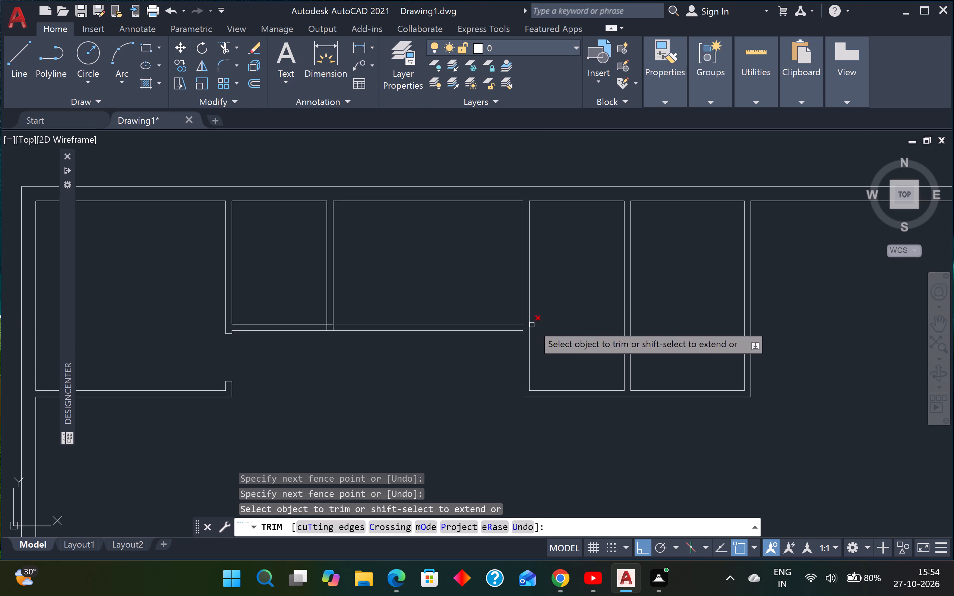
middle_click_drag(537, 321, 516, 328)
key("Escape")
key("Escape")
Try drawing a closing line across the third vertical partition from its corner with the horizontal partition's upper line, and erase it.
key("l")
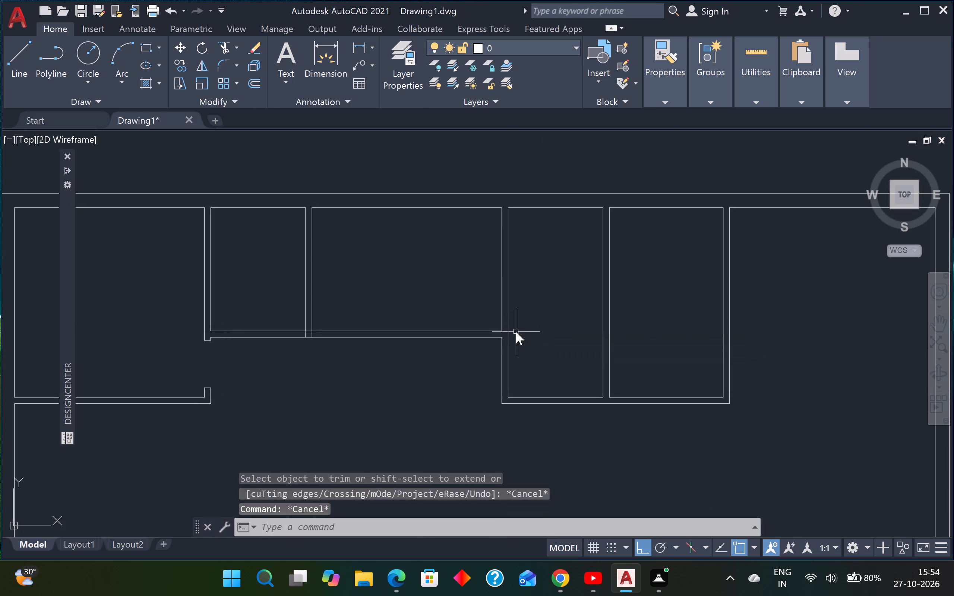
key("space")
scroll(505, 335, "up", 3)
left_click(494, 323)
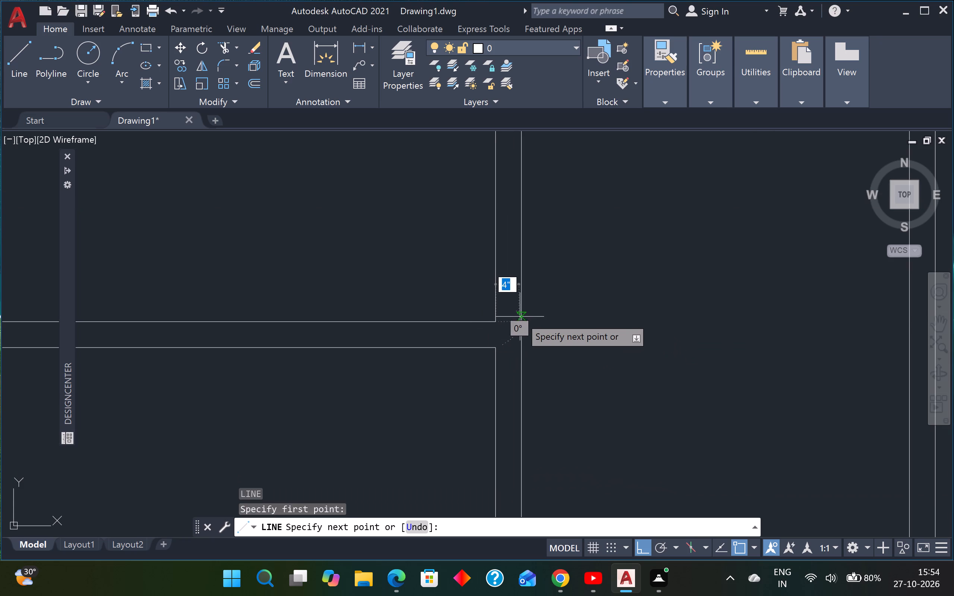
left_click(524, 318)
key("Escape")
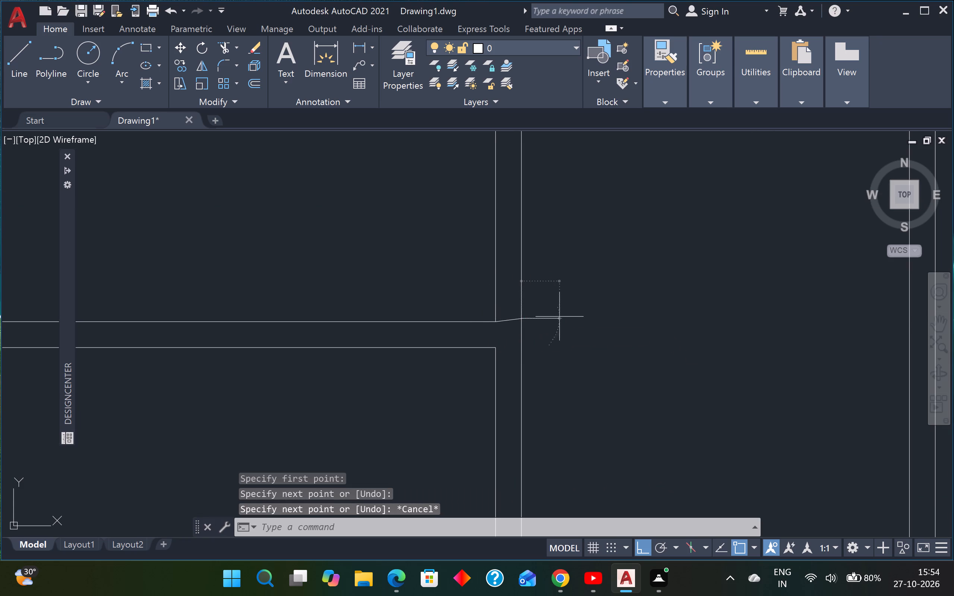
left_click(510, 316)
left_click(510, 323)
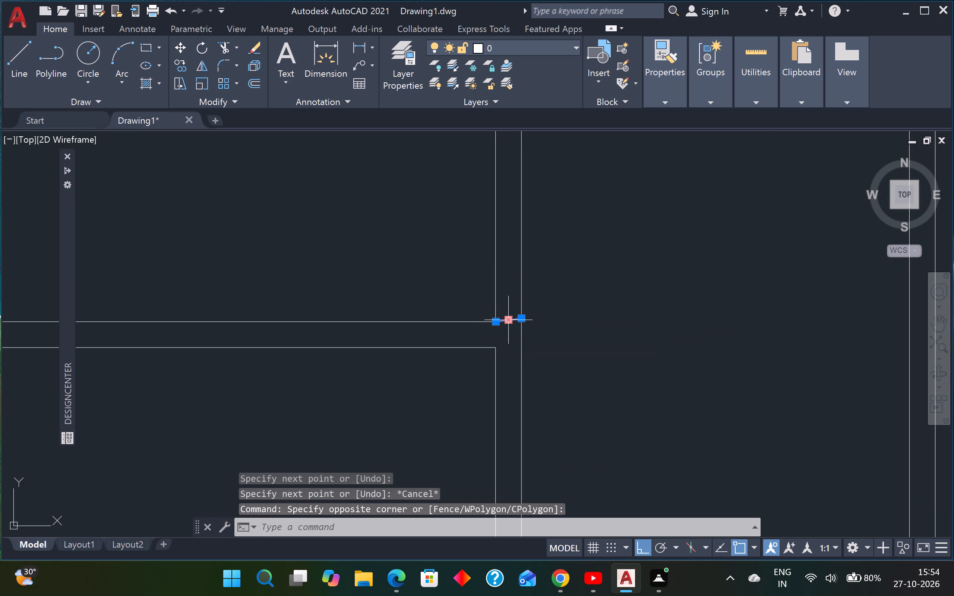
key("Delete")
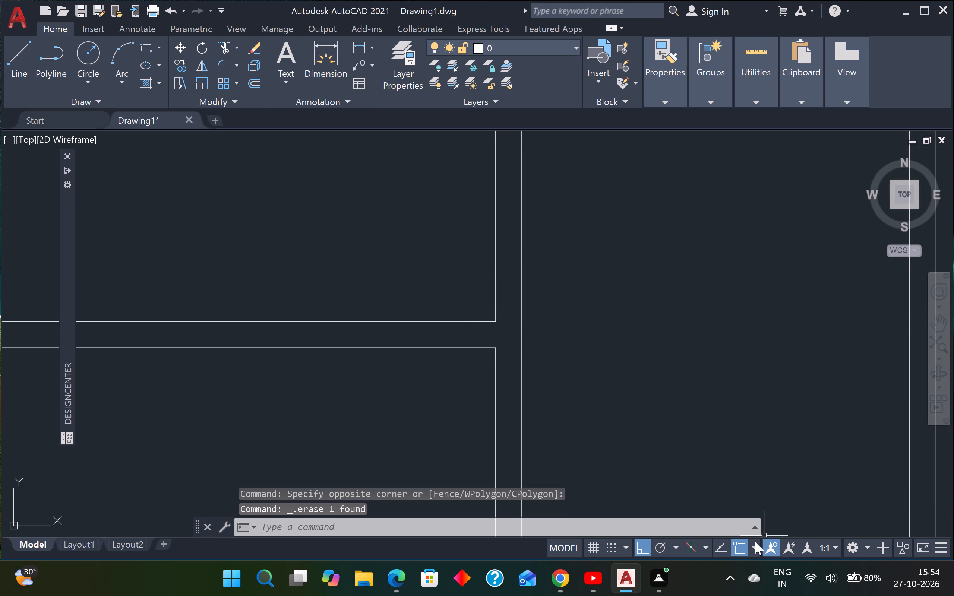
Turn off the Nearest object snap.
left_click(753, 543)
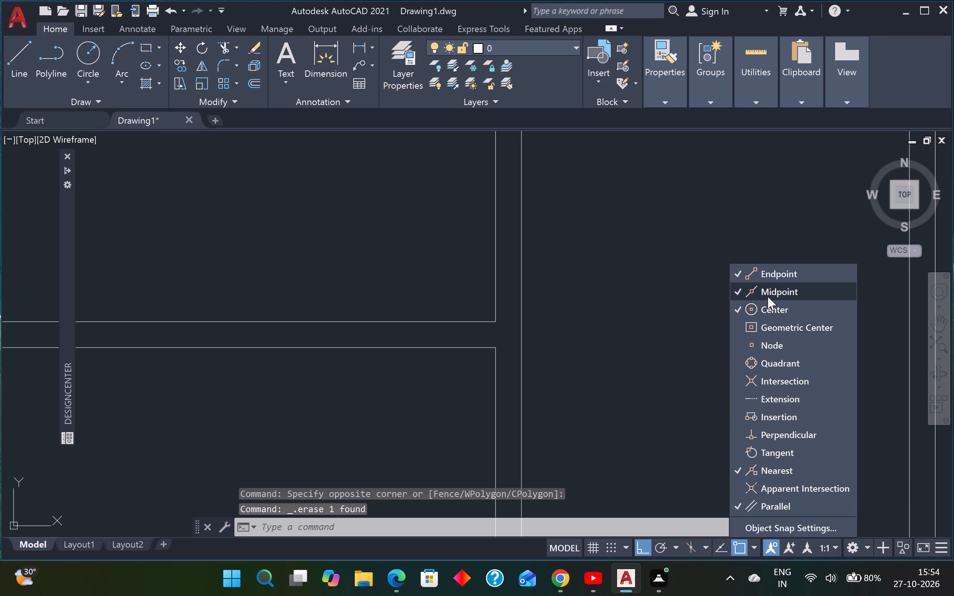
left_click(770, 471)
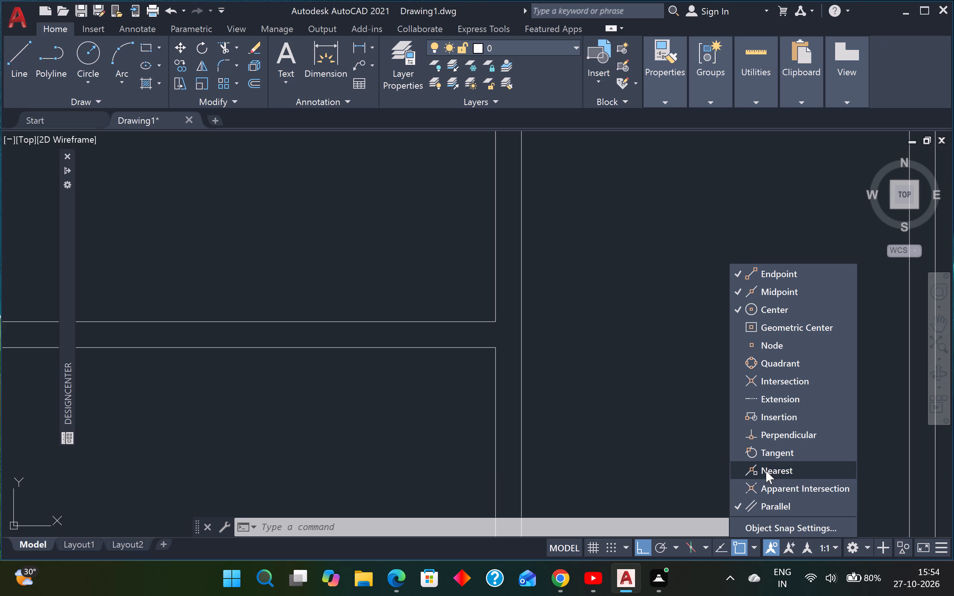
left_click(765, 465)
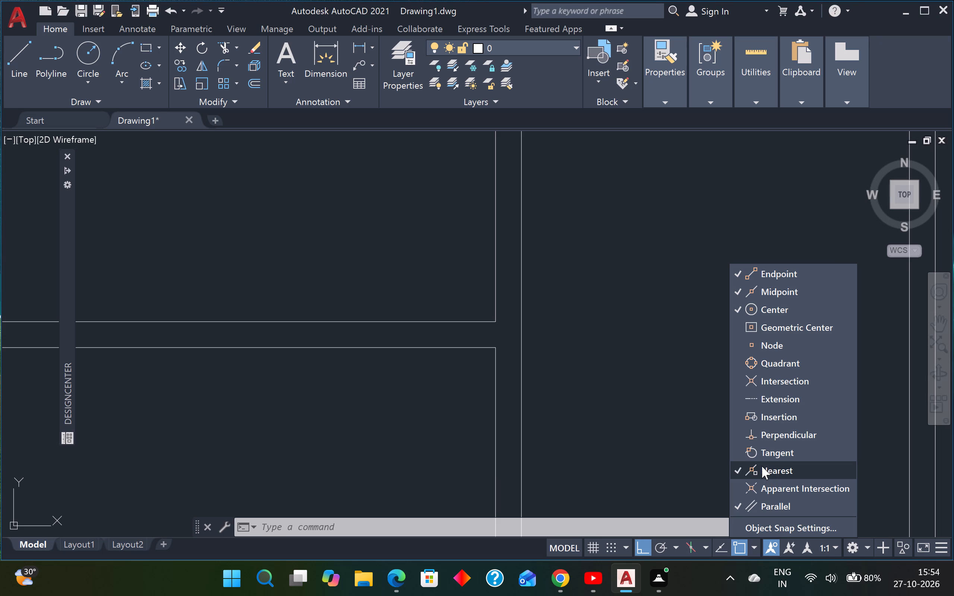
left_click(759, 466)
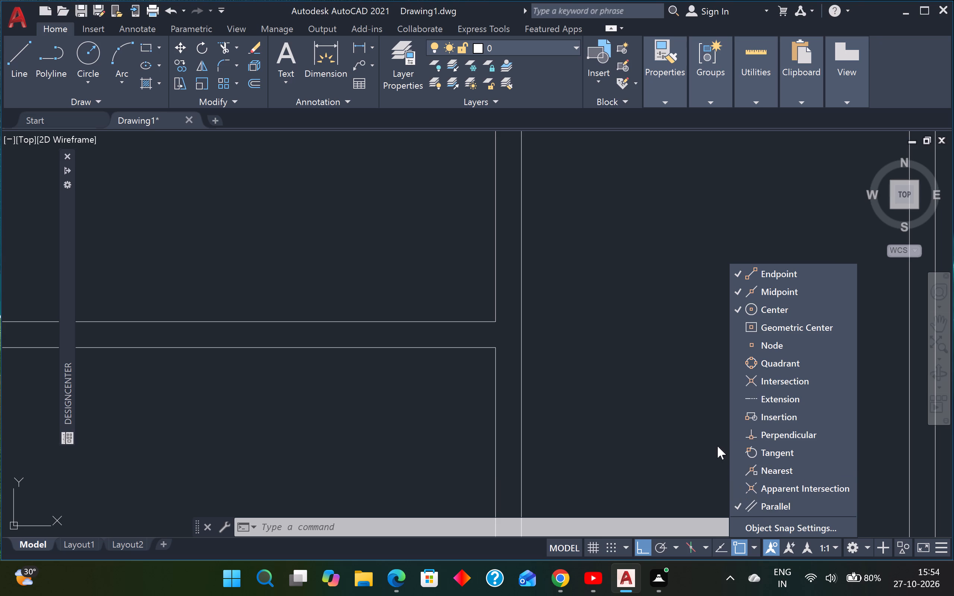
key("Escape")
left_click(634, 364)
Draw a horizontal line from the horizontal partition's upper corner across and just past the third vertical partition.
type("L")
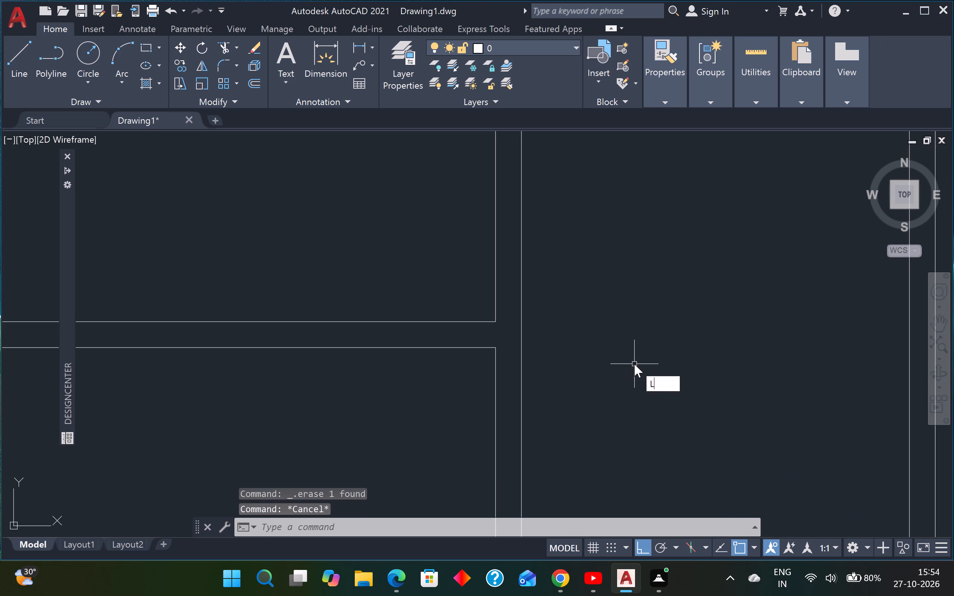
key("space")
left_click(497, 324)
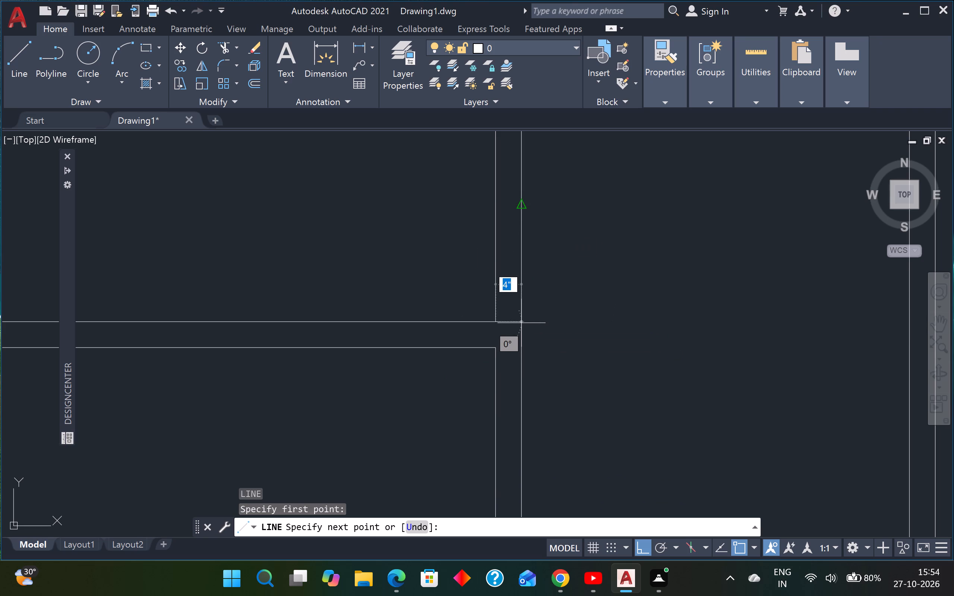
left_click(534, 322)
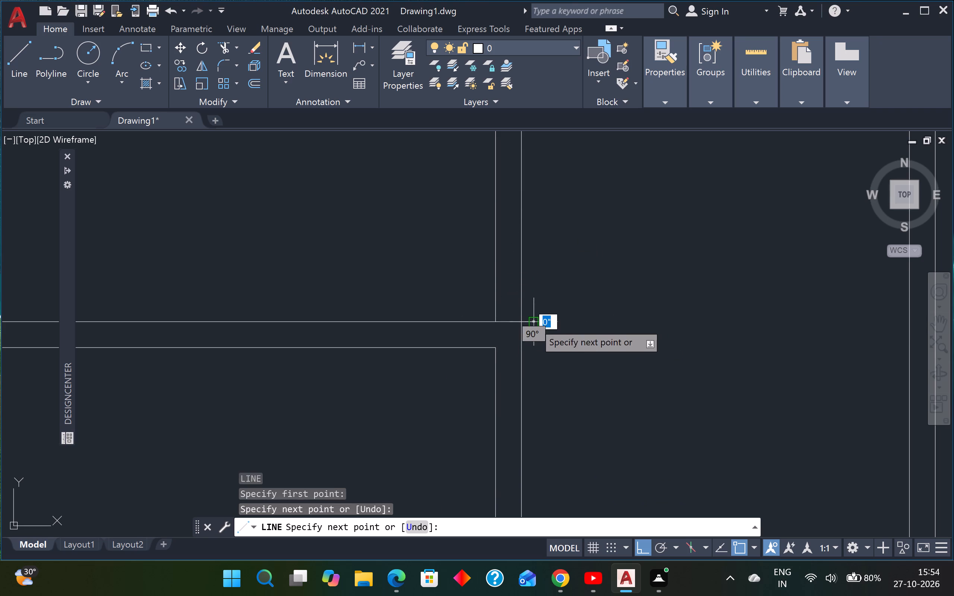
key("Escape")
Trim the new line's overhang beyond the far face of the third vertical partition.
key("t")
type("R")
key("space")
scroll(530, 326, "up", 3)
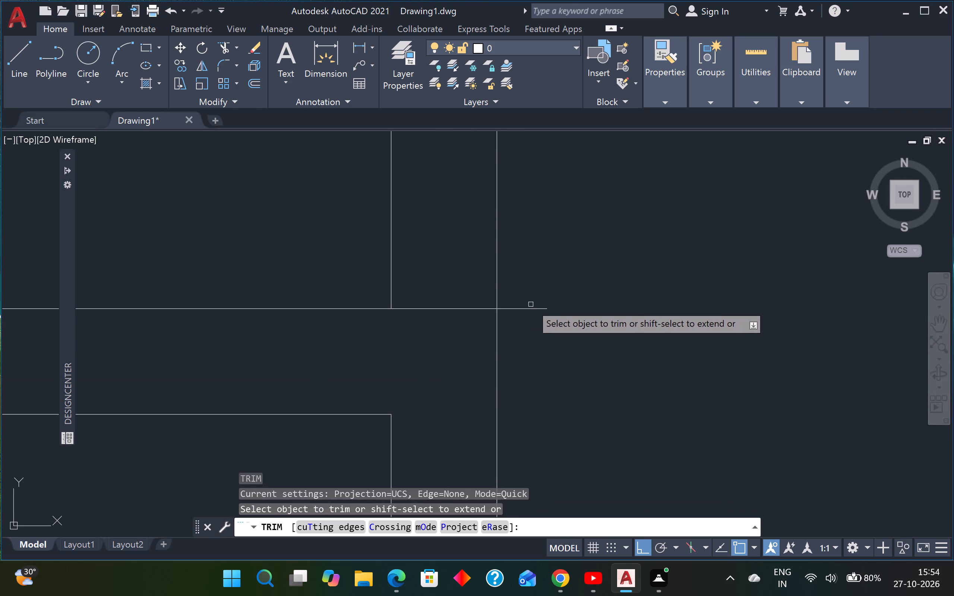
left_click(531, 299)
left_click(525, 331)
key("Escape")
Turn the Nearest object snap back on.
left_click(753, 550)
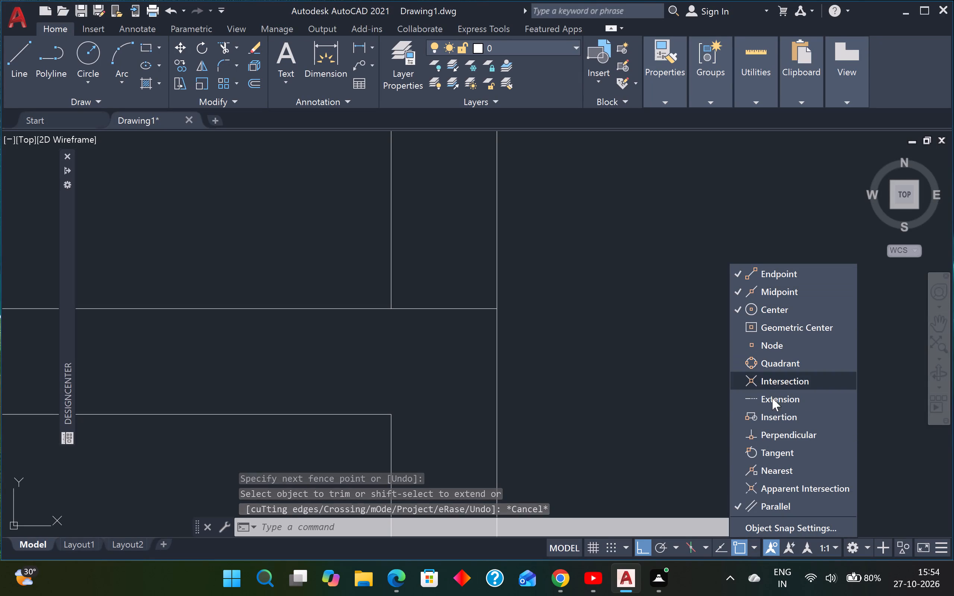
left_click(774, 468)
double_click(768, 418)
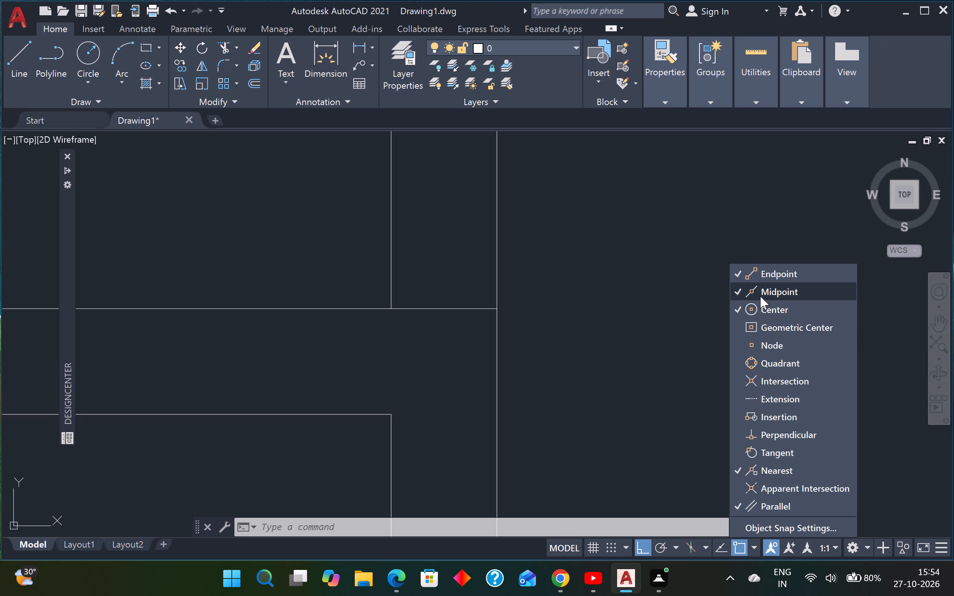
left_click(680, 311)
Offset the short line across the third vertical partition 6" upward to mark the first door jamb.
scroll(680, 311, "down", 3)
middle_click_drag(673, 316, 616, 353)
scroll(624, 342, "down", 3)
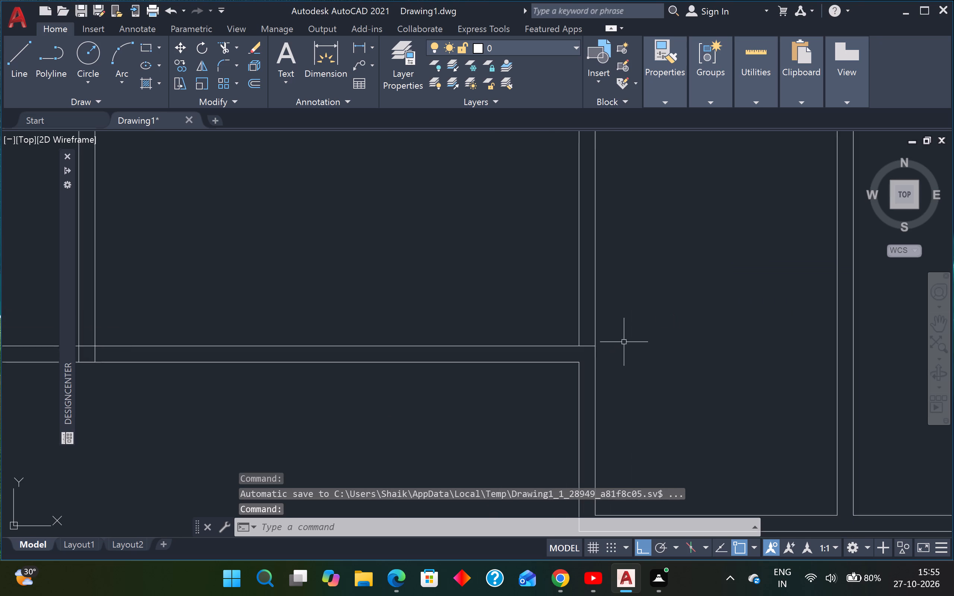
middle_click_drag(641, 355, 615, 344)
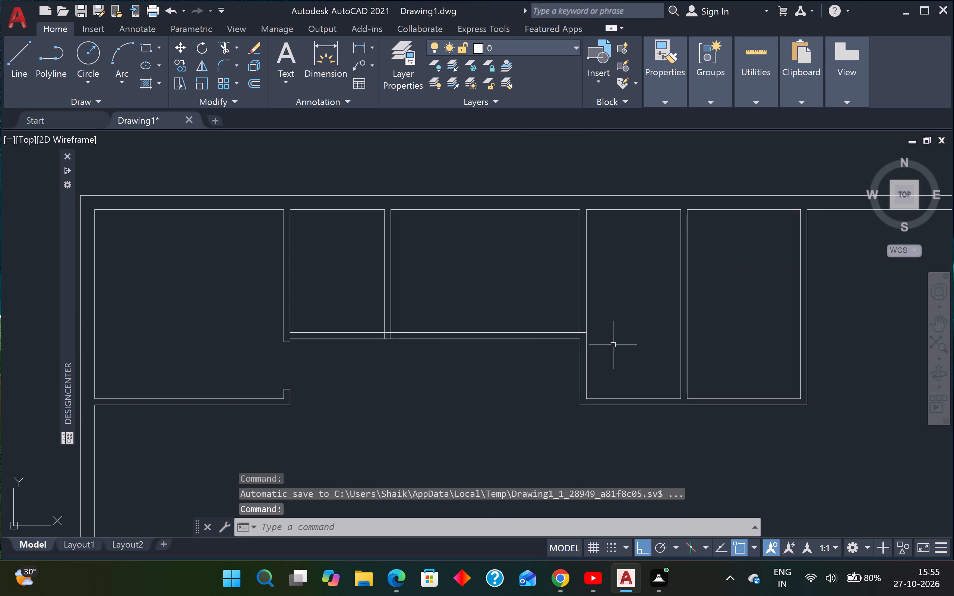
key("Escape")
key("Escape")
key("Escape")
type("O")
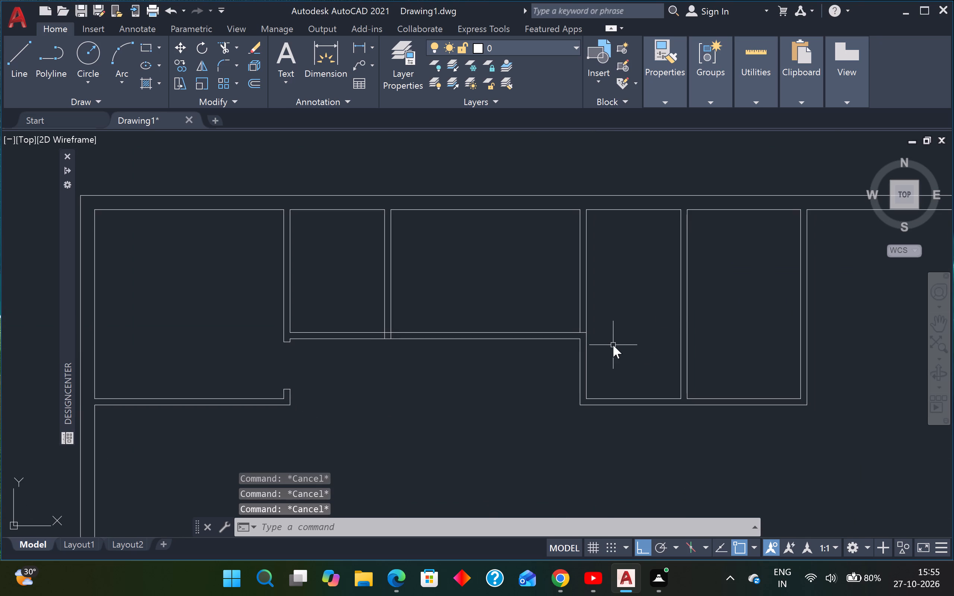
key("space")
type("6\"")
key("Return")
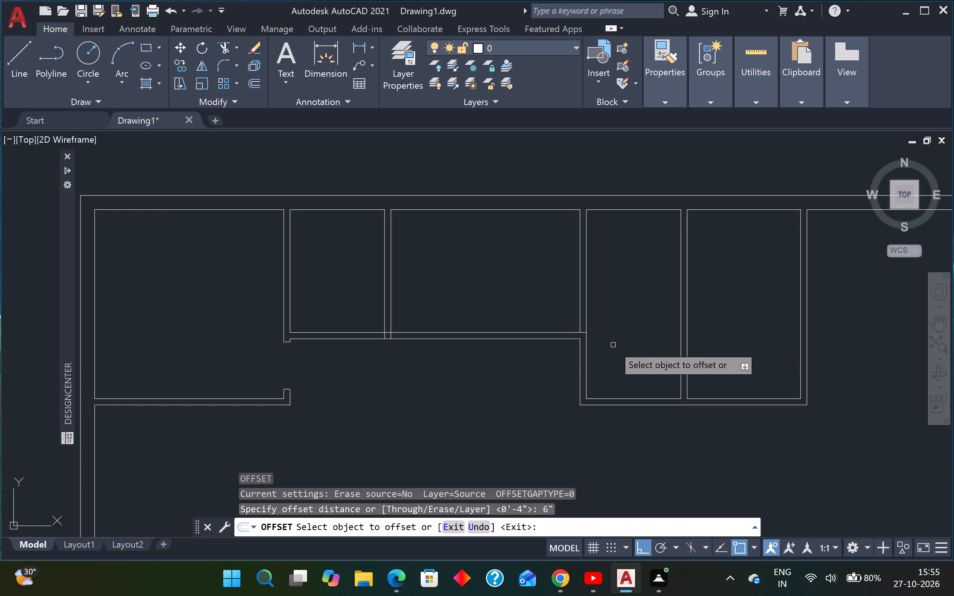
scroll(585, 336, "up", 2)
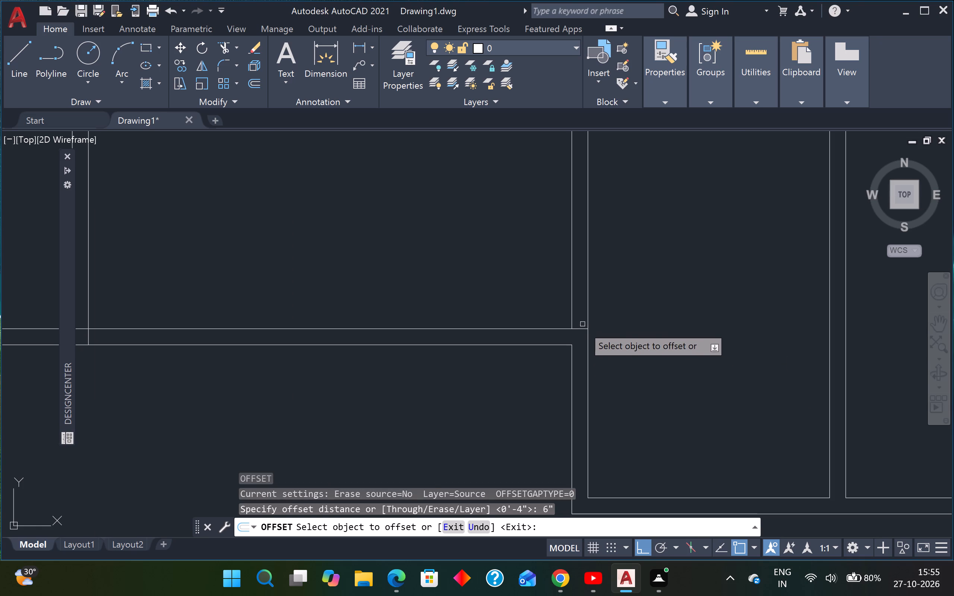
left_click(583, 327)
left_click(582, 301)
key("Escape")
key("Escape")
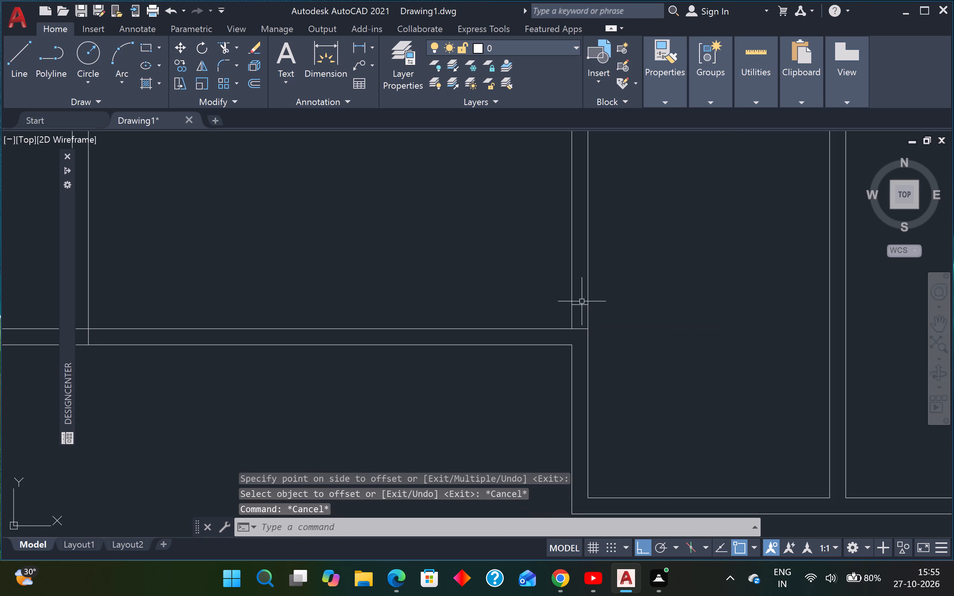
Offset the door jamb line across the third vertical partition 2' upward to mark the opposite jamb.
key("o")
key("space")
key("2")
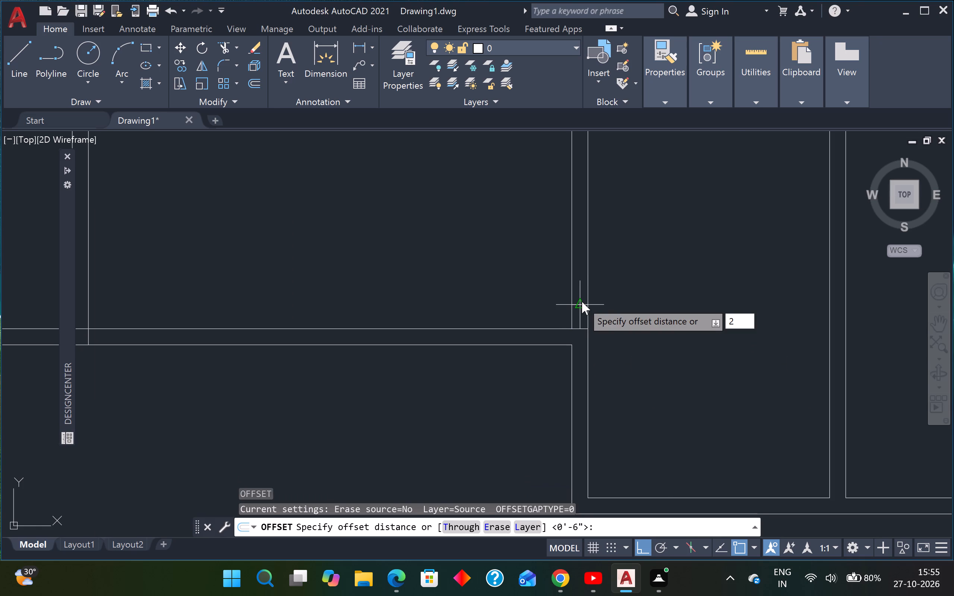
key("apostrophe")
key("Return")
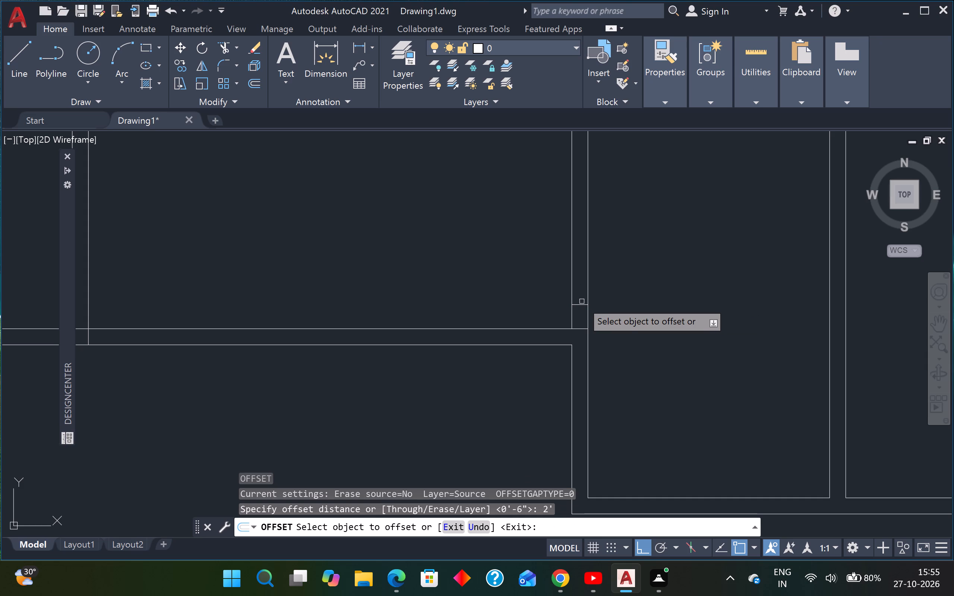
scroll(583, 303, "up", 1)
left_click(582, 305)
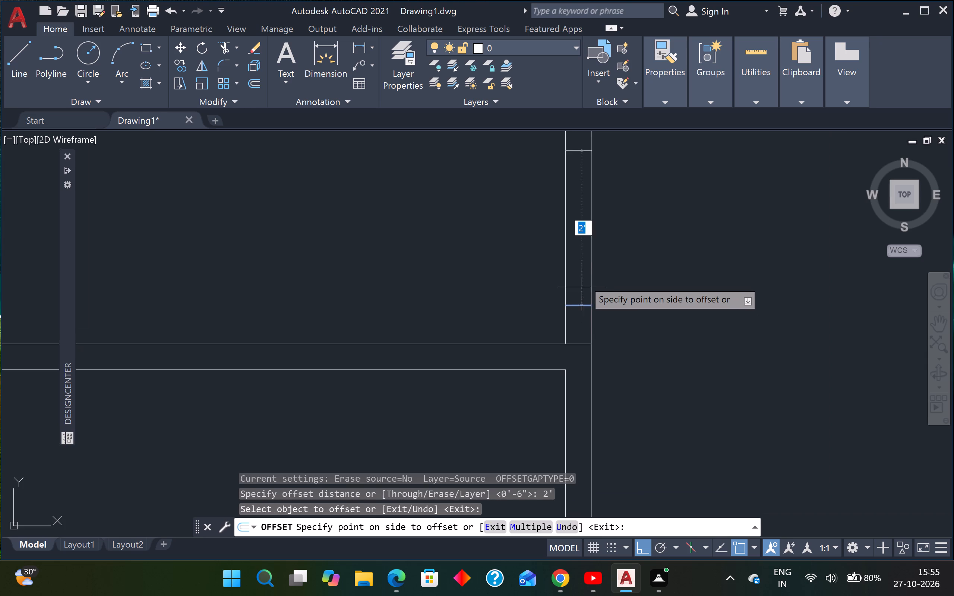
left_click(578, 259)
scroll(576, 259, "down", 3)
middle_click_drag(607, 225, 611, 270)
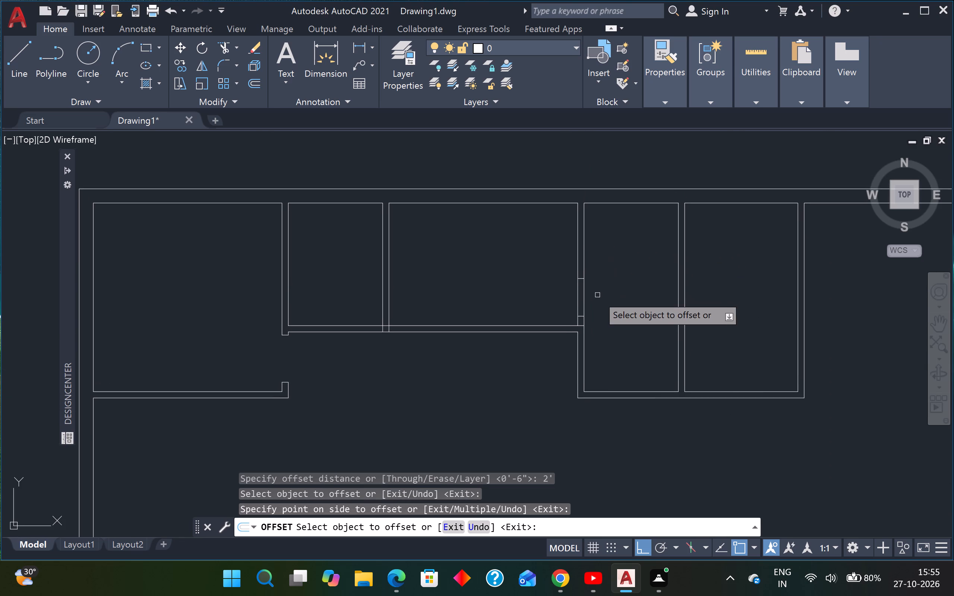
scroll(597, 294, "up", 1)
key("Escape")
key("Escape")
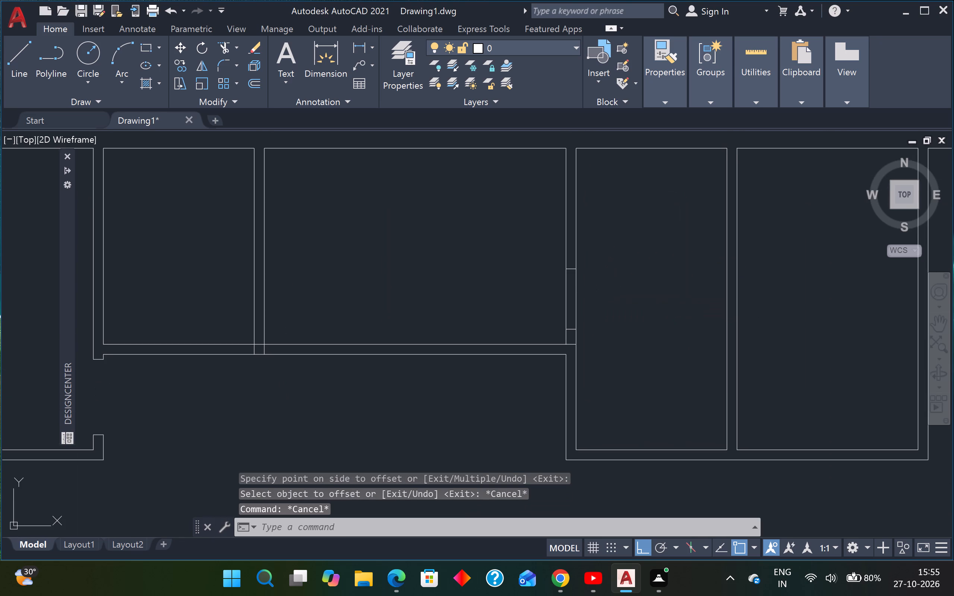
Offset the upper jamb line across the third vertical partition 6" upward.
type("O")
key("space")
type("6\"")
key("Return")
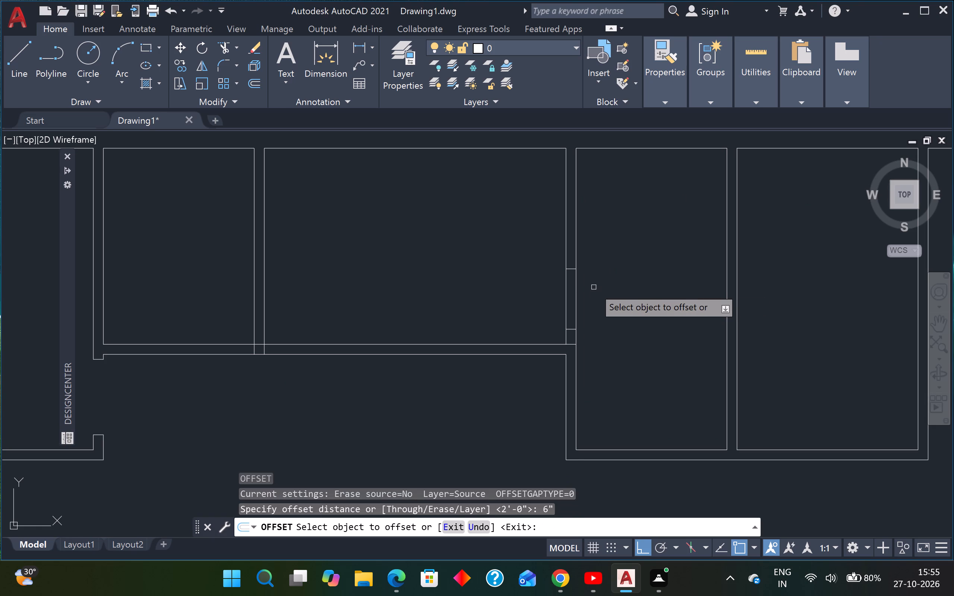
scroll(581, 272, "up", 3)
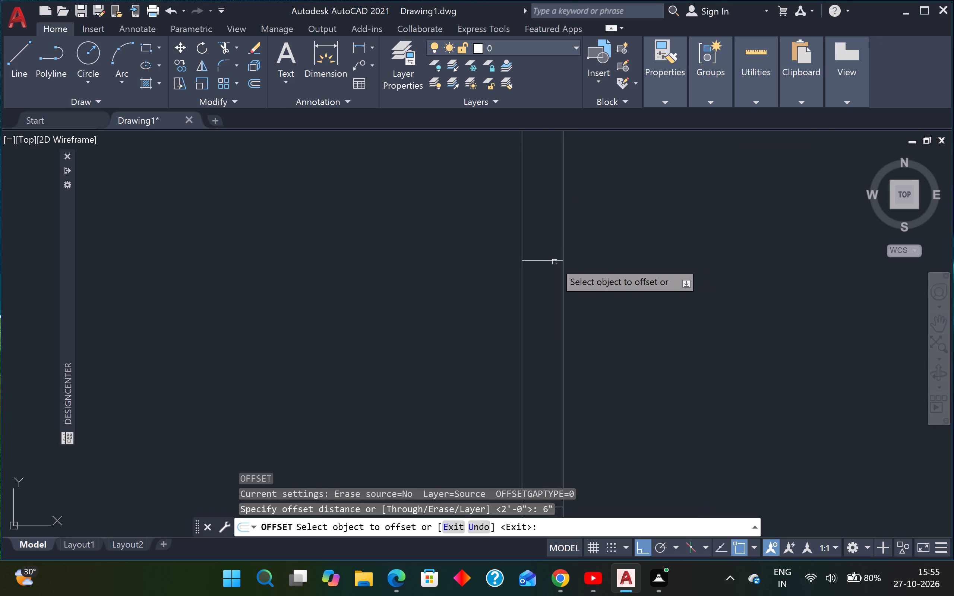
left_click(551, 260)
left_click(547, 242)
scroll(547, 241, "down", 3)
middle_click_drag(579, 234, 567, 283)
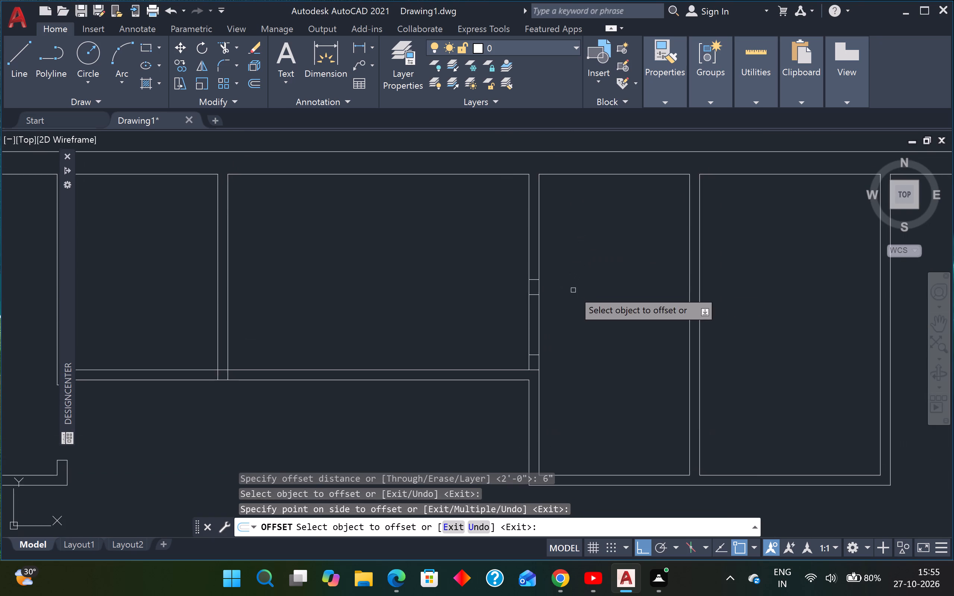
scroll(573, 290, "up", 1)
key("Escape")
key("Escape")
scroll(574, 278, "down", 2)
scroll(566, 279, "up", 1)
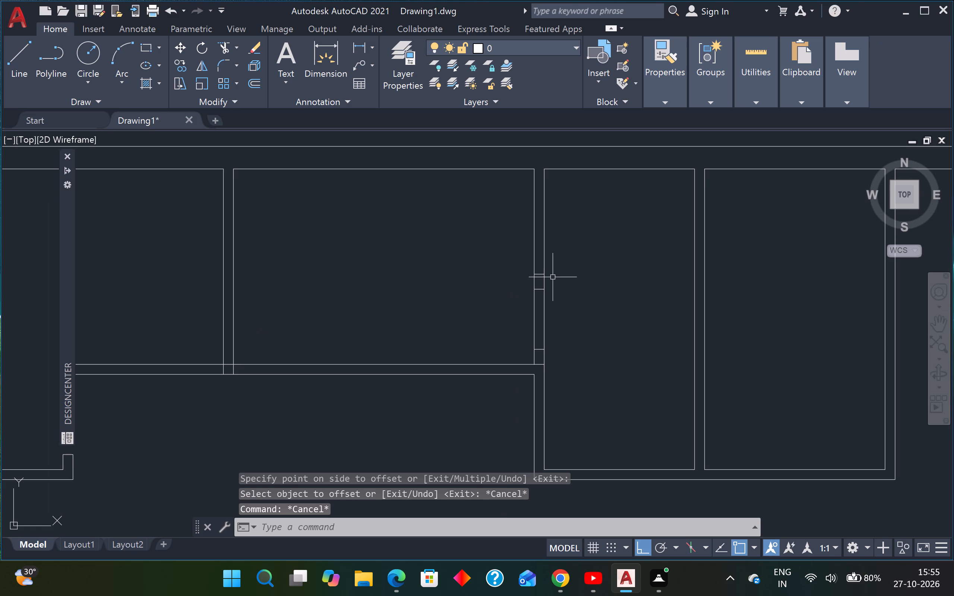
Draw a line from the third vertical partition's far face, midway between the upper jamb and the 6" offset line, across to the fourth partition.
type("L")
key("space")
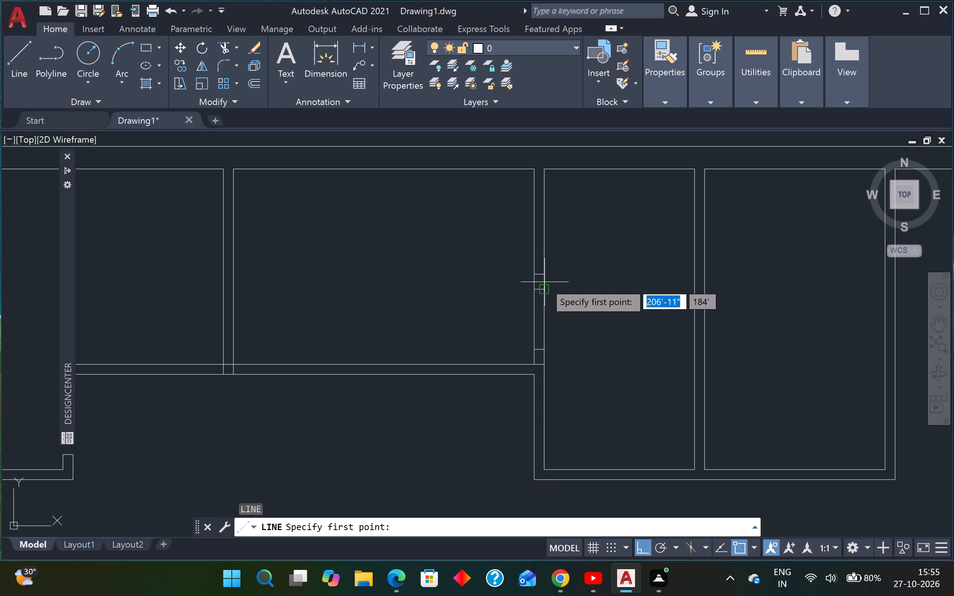
scroll(544, 282, "up", 2)
left_click(544, 282)
scroll(606, 278, "down", 2)
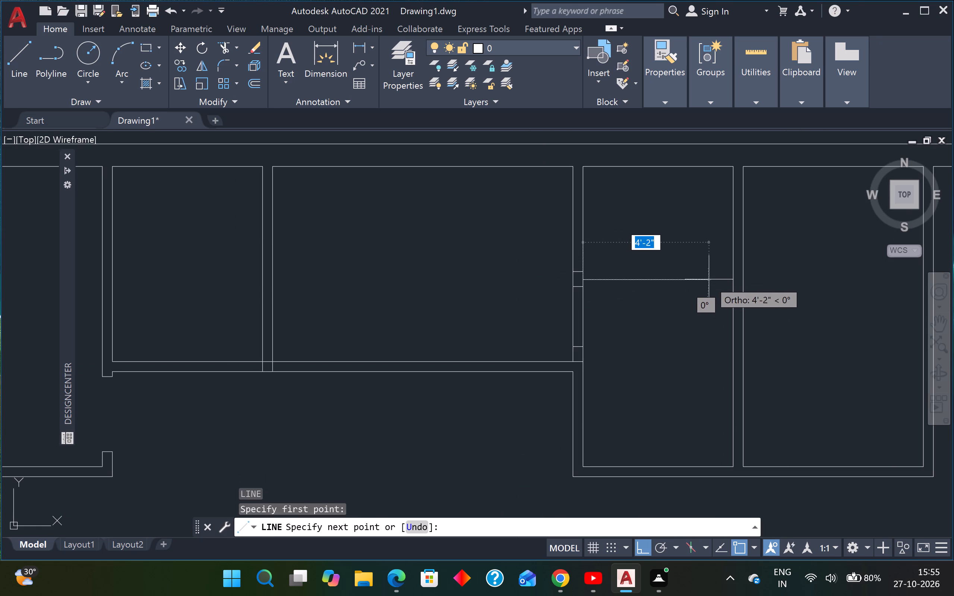
left_click(733, 279)
key("Escape")
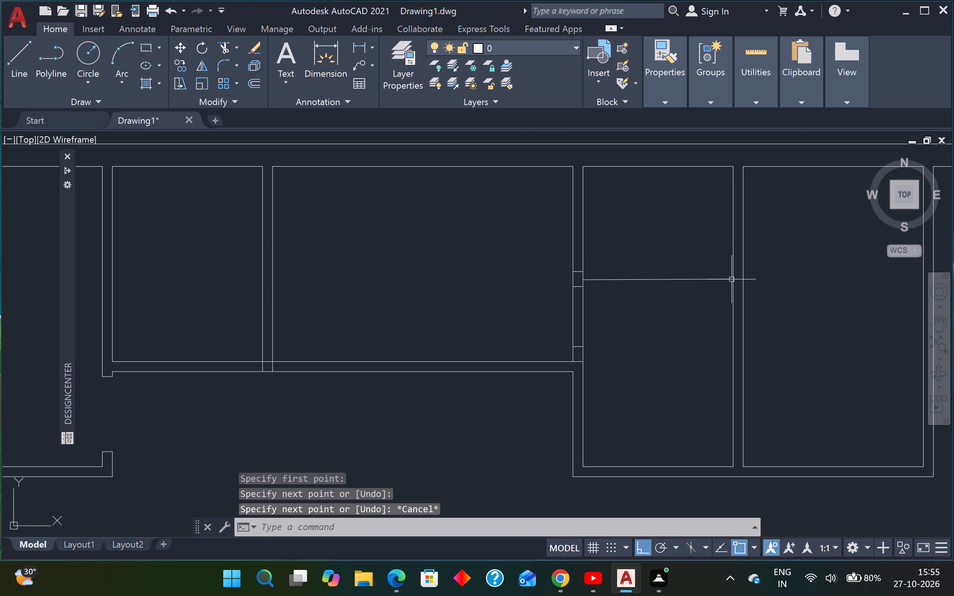
Offset the new cross line 4" upward to form a horizontal partition between the third and fourth vertical partitions.
type("O")
key("space")
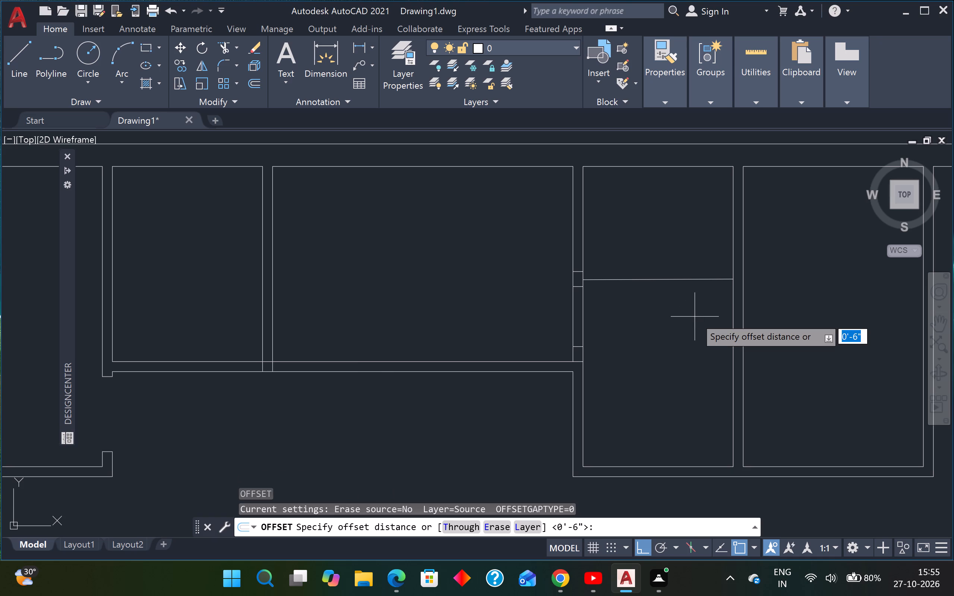
type("4\"")
key("Return")
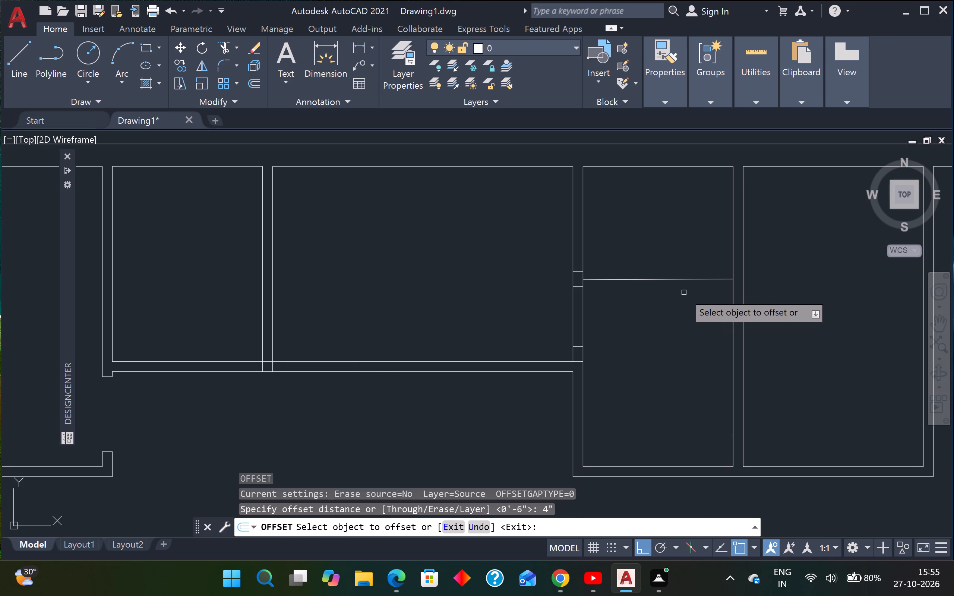
left_click(687, 278)
left_click(683, 242)
key("Escape")
key("Escape")
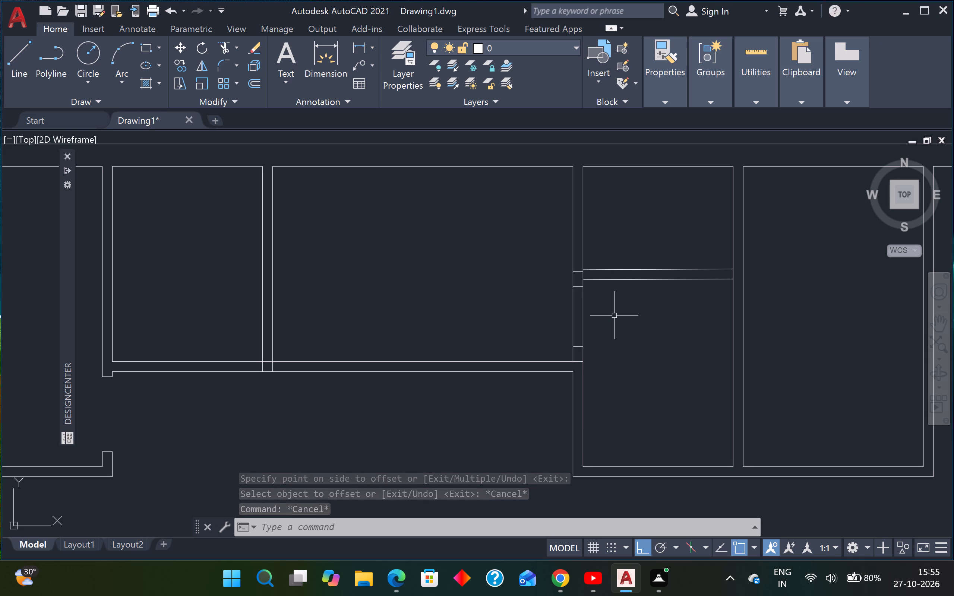
Extend the facing sides of the third and fourth vertical partitions to the bottom wall's outer line and cut away the bottom wall between them.
middle_click_drag(632, 369, 622, 343)
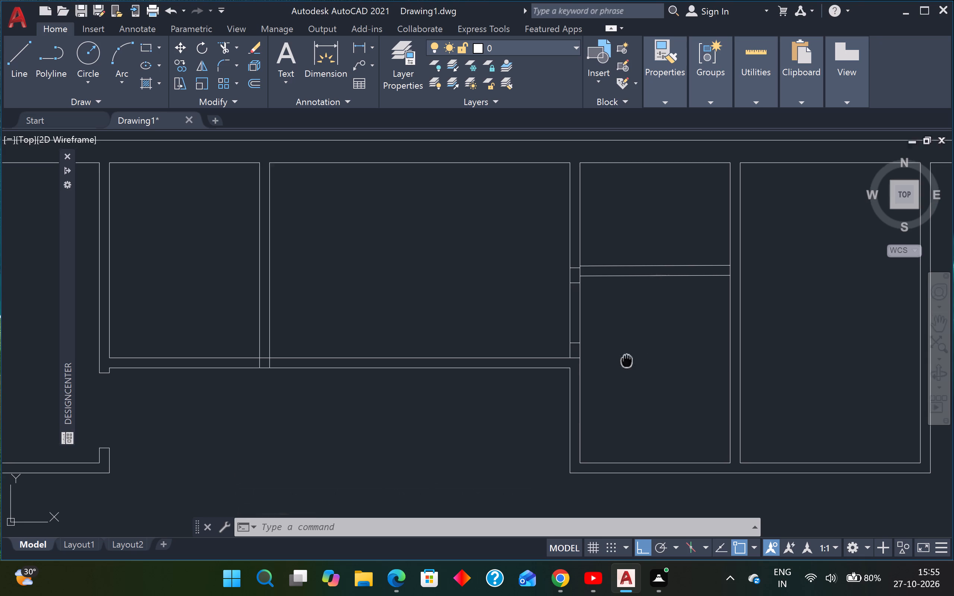
middle_click_drag(622, 343, 608, 239)
key("e")
key("x")
key("space")
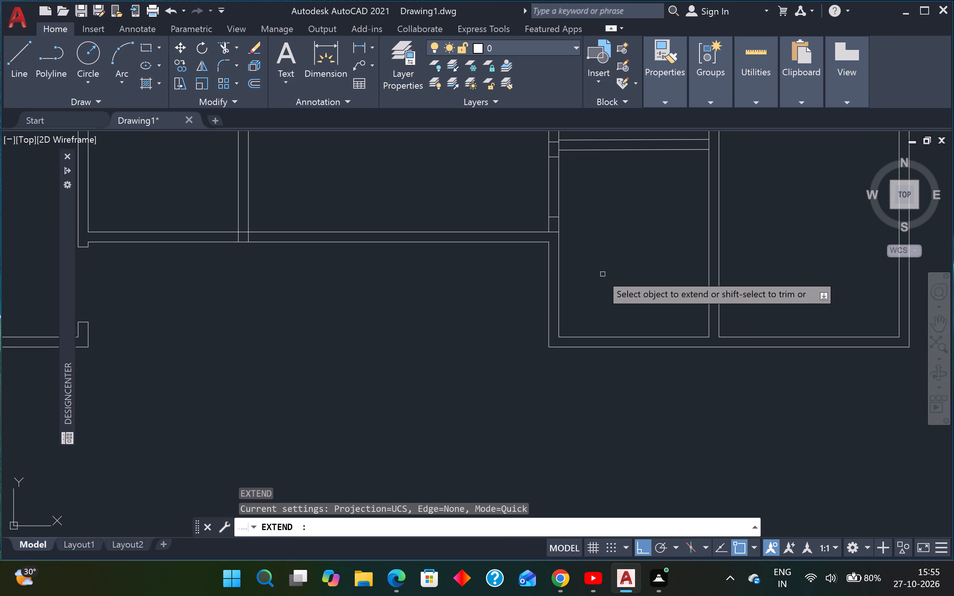
left_click(560, 319)
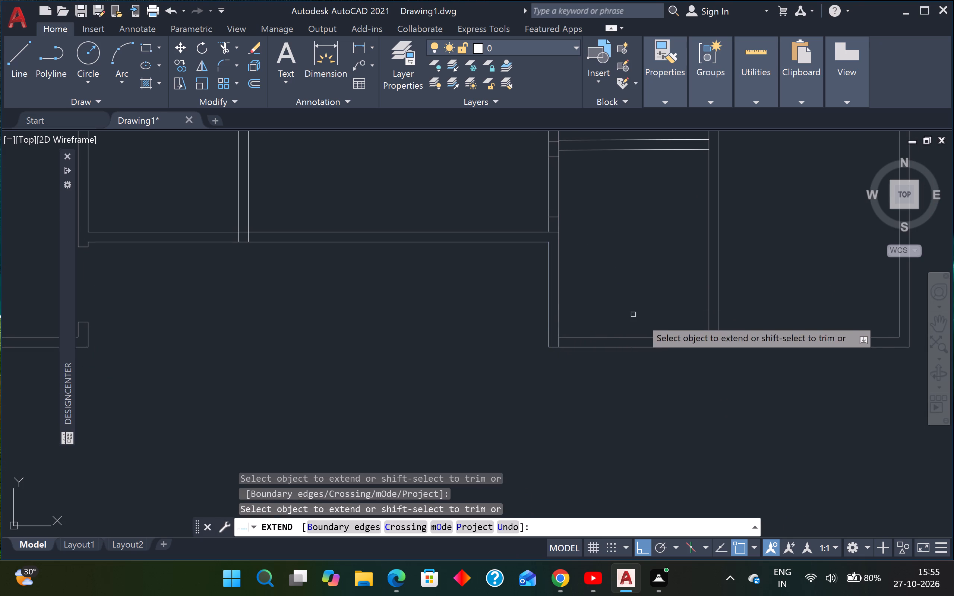
left_click(657, 317)
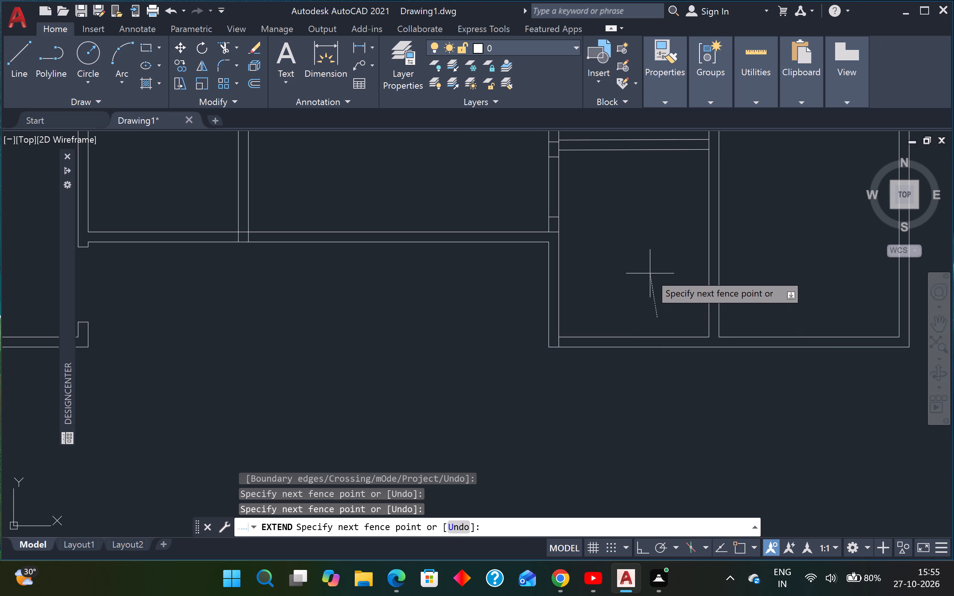
left_click(650, 273)
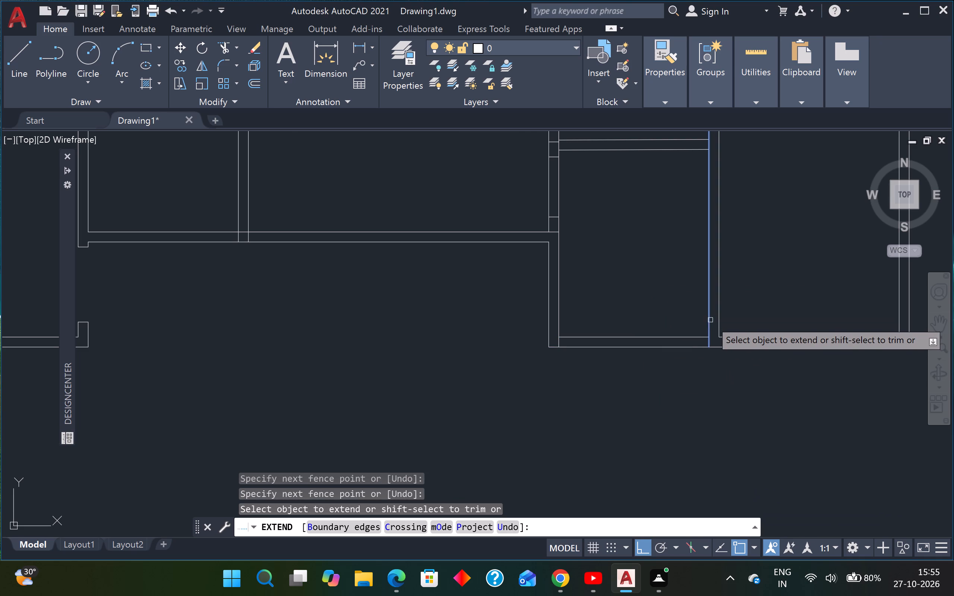
left_click(710, 320)
left_click(623, 312, "shift")
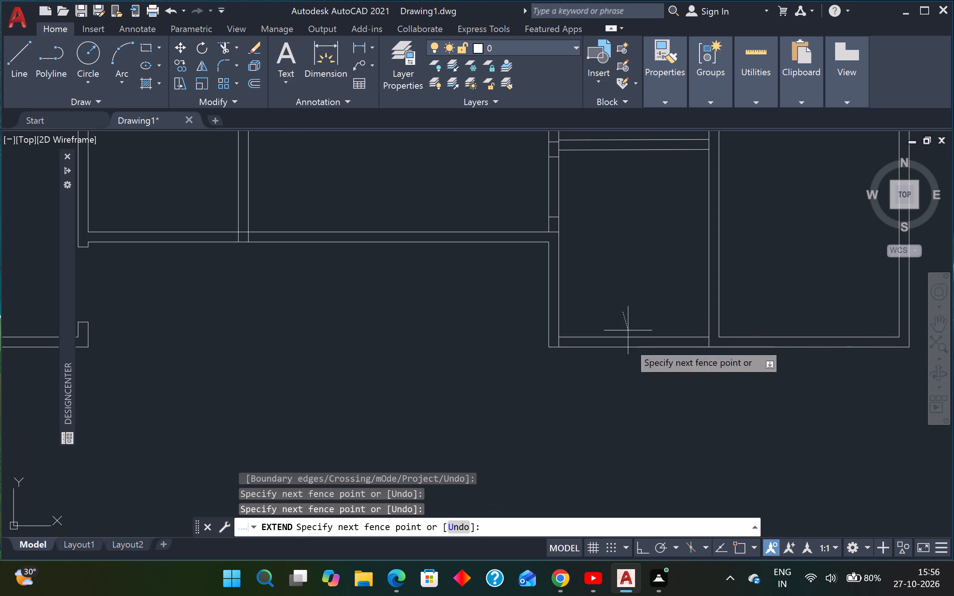
left_click_drag(623, 376, 623, 372, "shift")
Cut away both faces of the third vertical partition between the two jamb lines to open the 2' doorway.
scroll(620, 350, "down", 3)
middle_click_drag(617, 342, 570, 345)
scroll(566, 308, "up", 1)
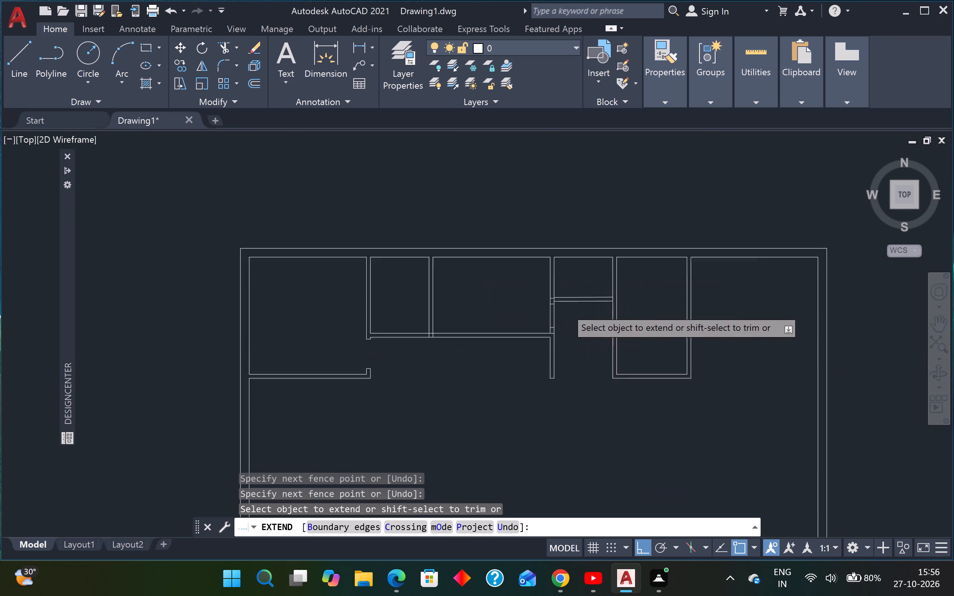
scroll(566, 308, "up", 1)
left_click_drag(560, 324, 556, 323)
left_click(567, 320)
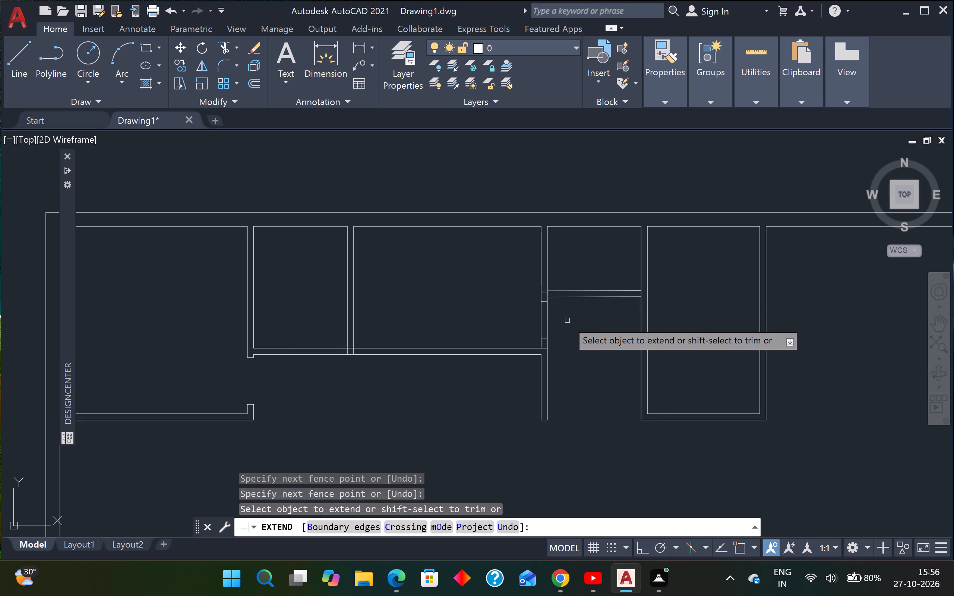
left_click(567, 320, "shift")
left_click(504, 321, "shift")
Remove the extra 6" offset line and the third partition's face between the new horizontal partition's lines to open the junction.
scroll(535, 293, "up", 5, "shift")
left_click(622, 267, "shift")
left_click(646, 297, "shift")
left_click_drag(647, 294, 670, 291, "shift")
left_click(699, 294, "shift")
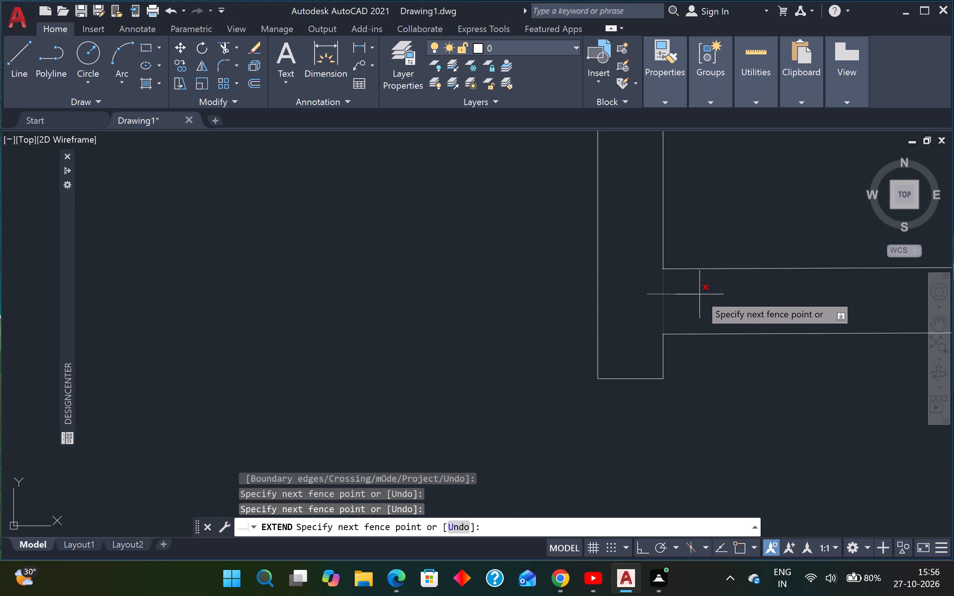
scroll(698, 293, "down", 4, "shift")
scroll(729, 343, "down", 2)
middle_click_drag(727, 353, 642, 345)
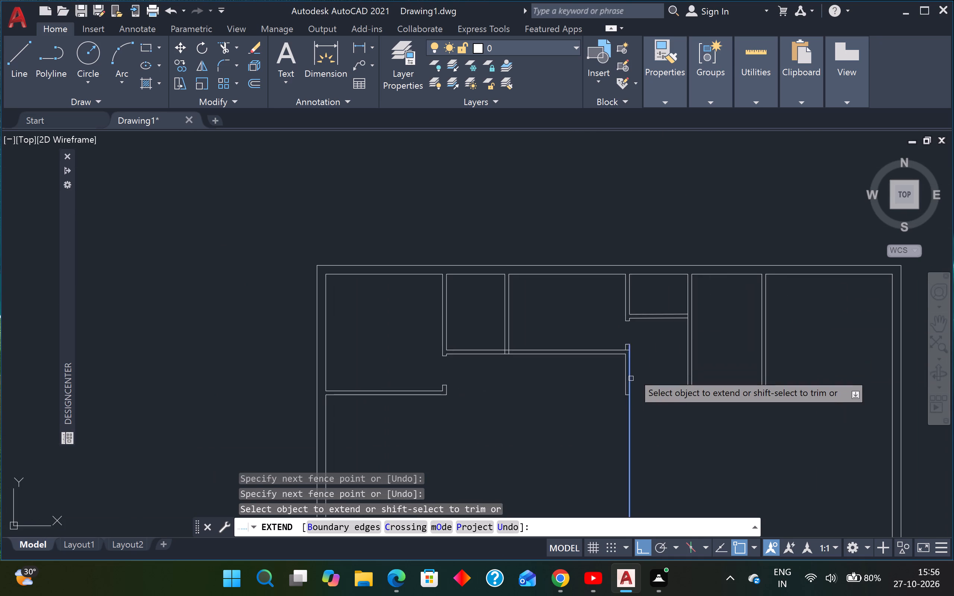
scroll(637, 358, "up", 2)
middle_click_drag(654, 355, 565, 336)
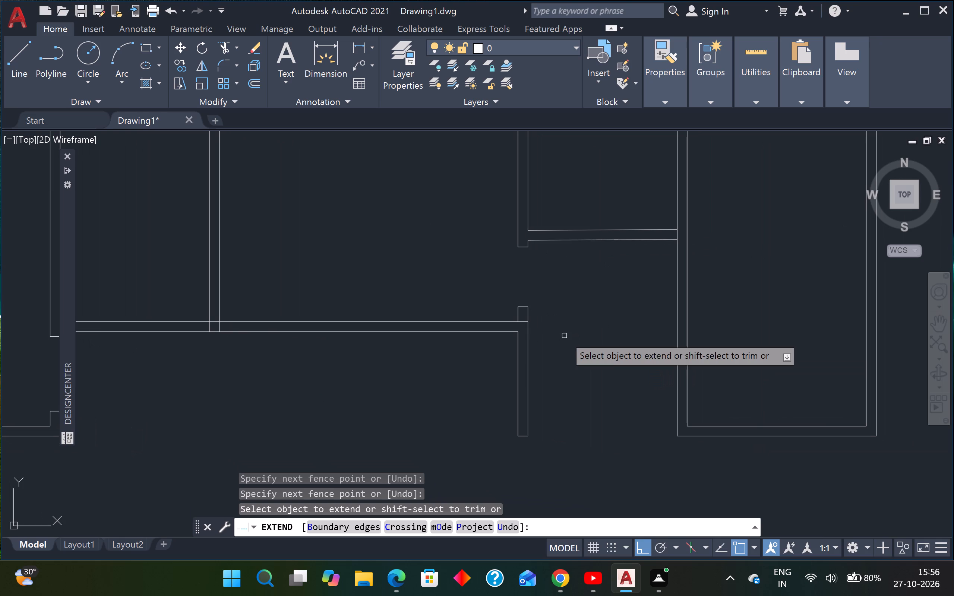
middle_click_drag(705, 280, 450, 399)
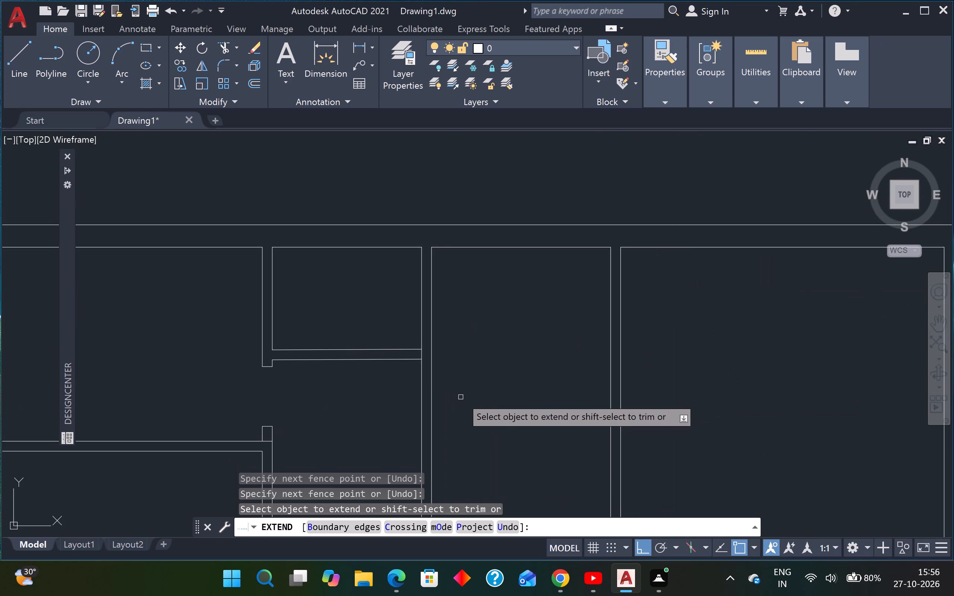
key("Escape")
key("Escape")
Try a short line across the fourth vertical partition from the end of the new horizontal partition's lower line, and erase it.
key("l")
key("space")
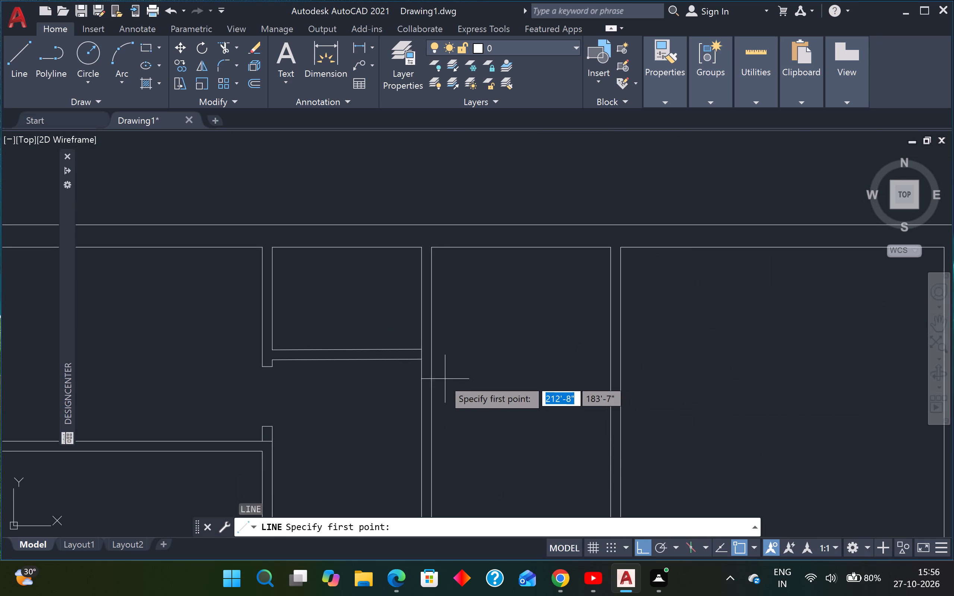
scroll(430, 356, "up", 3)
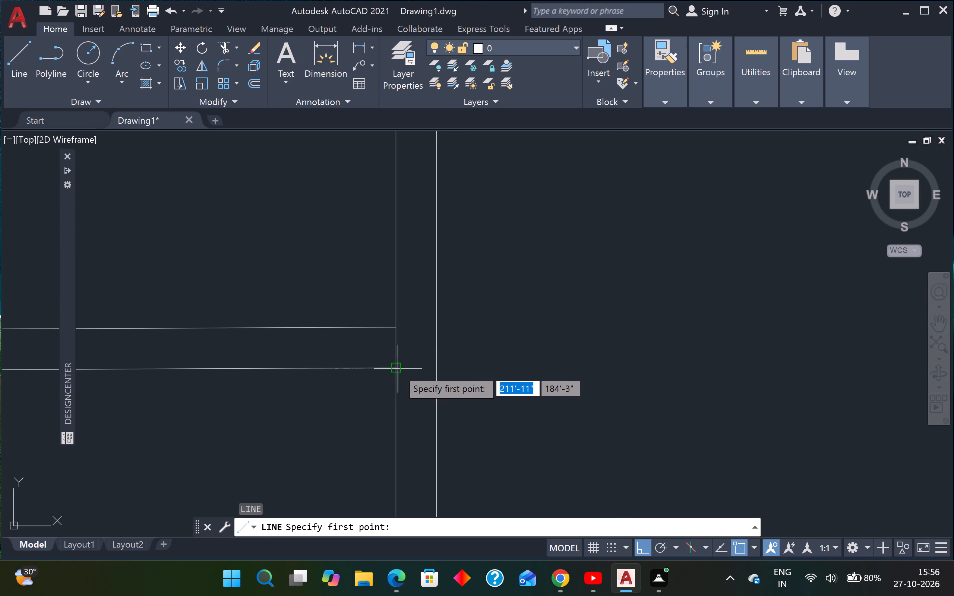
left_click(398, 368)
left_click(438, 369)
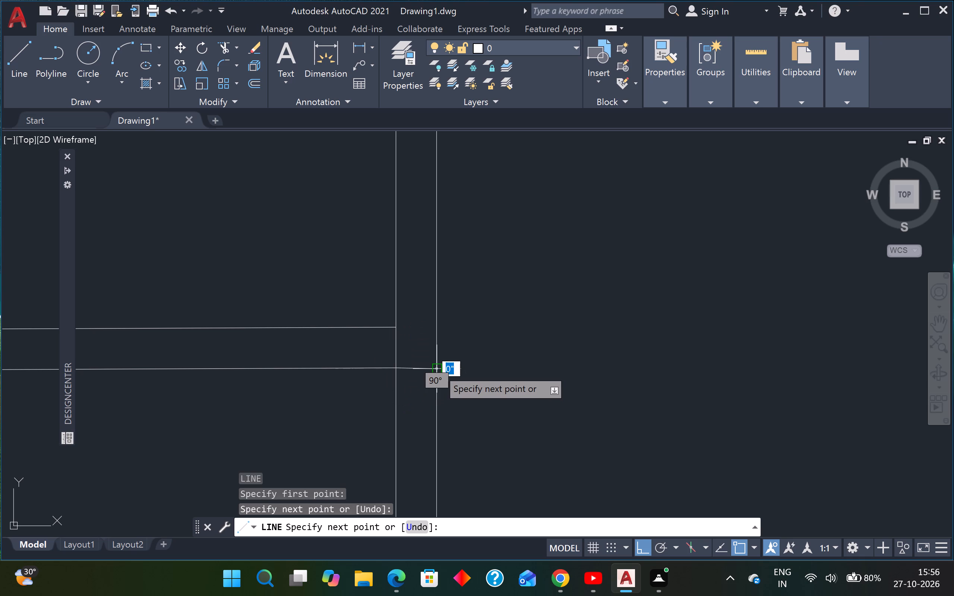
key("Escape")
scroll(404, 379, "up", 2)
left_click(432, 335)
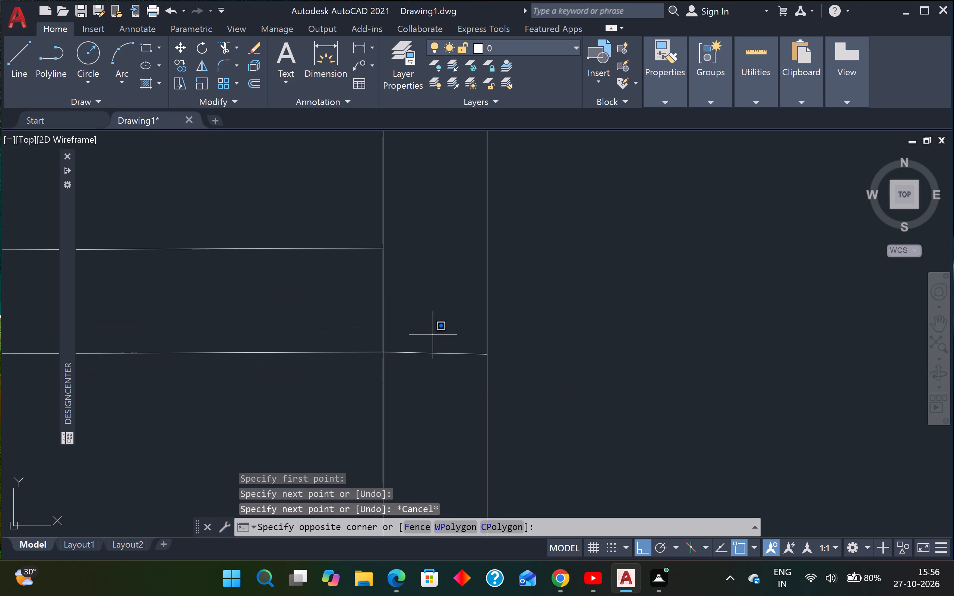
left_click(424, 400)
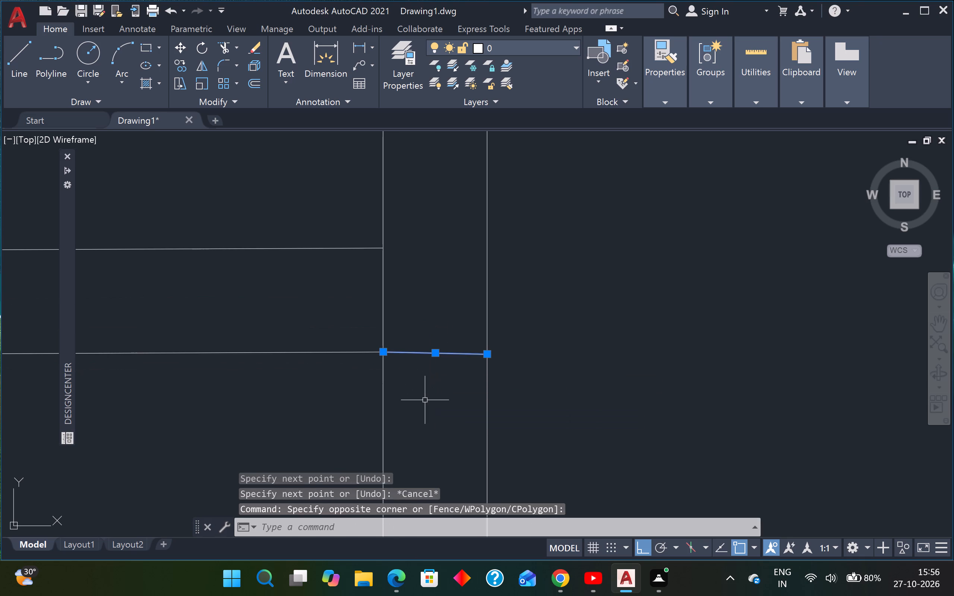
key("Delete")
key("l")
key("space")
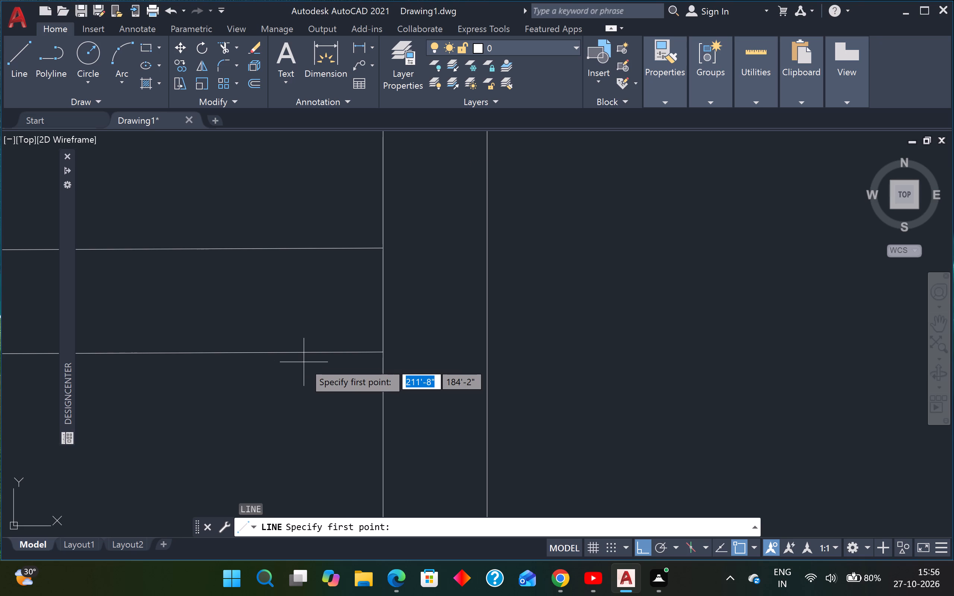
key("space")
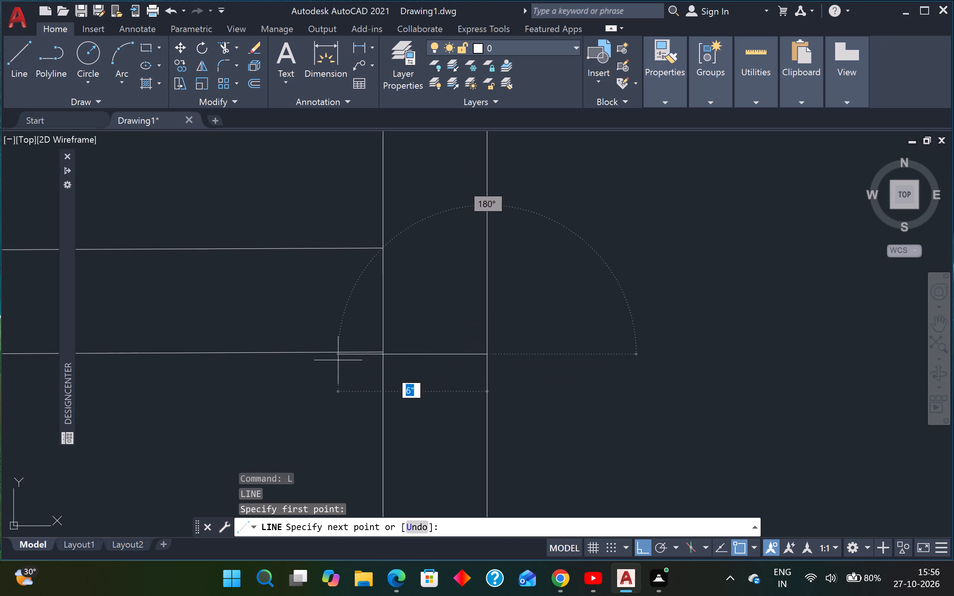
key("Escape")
Draw a horizontal line from the end of the horizontal partition's lower line across the fourth vertical partition and trim its overhang at the far face.
key("l")
key("space")
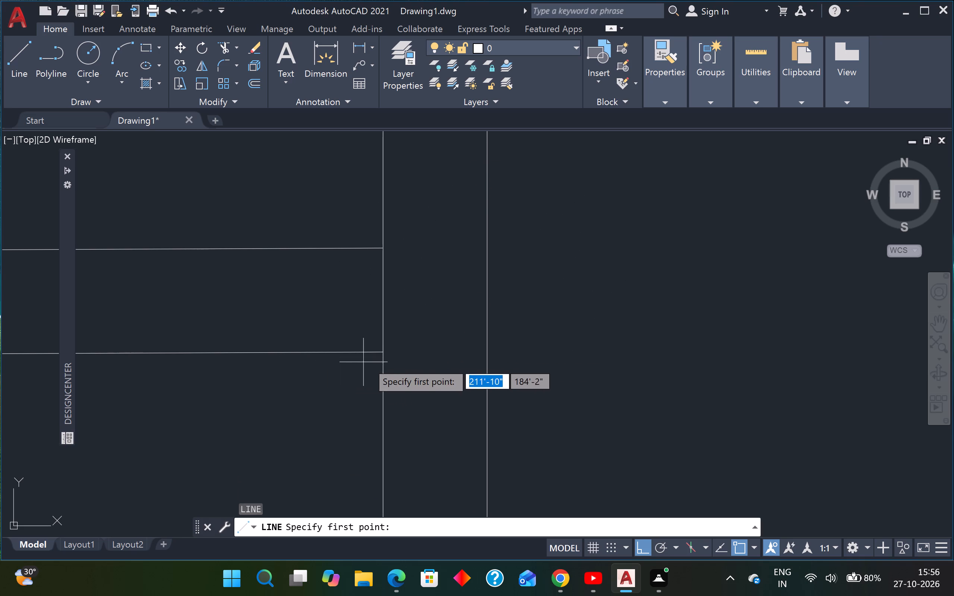
left_click(383, 350)
left_click(710, 332)
key("Escape")
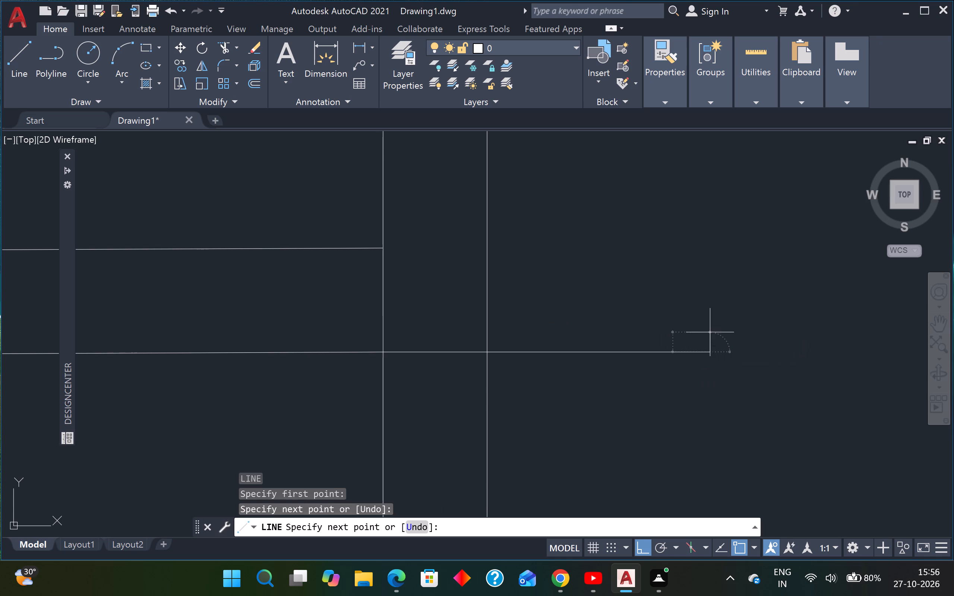
type("TR")
key("space")
left_click(589, 327)
left_click(578, 389)
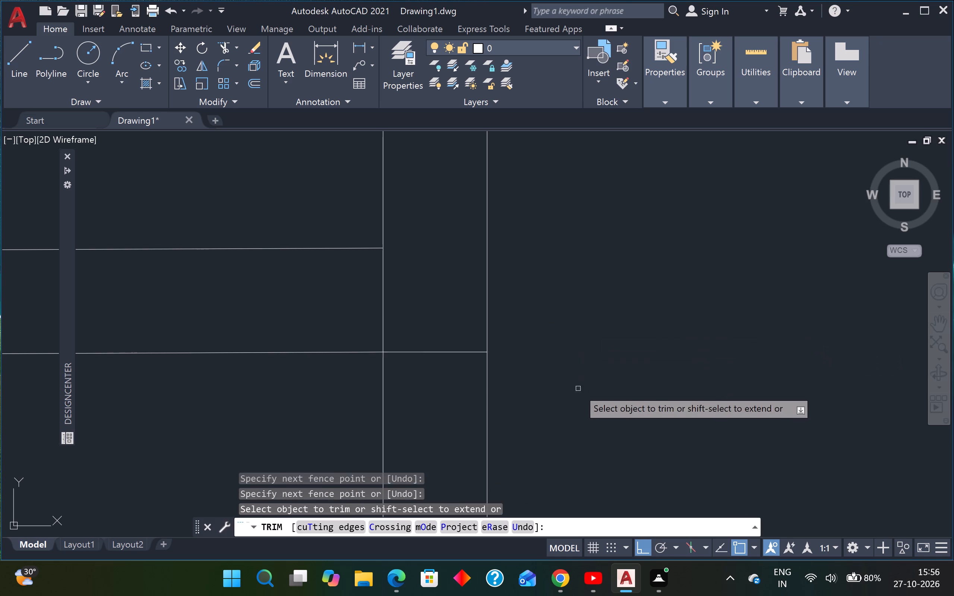
scroll(600, 326, "down", 3)
middle_click_drag(602, 329, 577, 330)
scroll(574, 323, "down", 3)
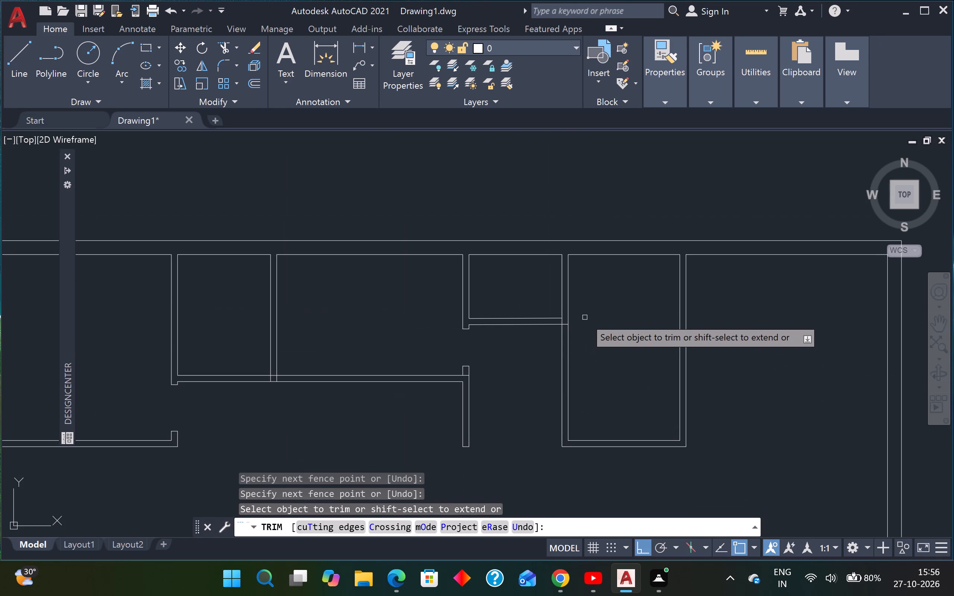
key("Escape")
key("Escape")
Offset the short line across the fourth vertical partition 10" upward and erase the original line.
type("O")
key("space")
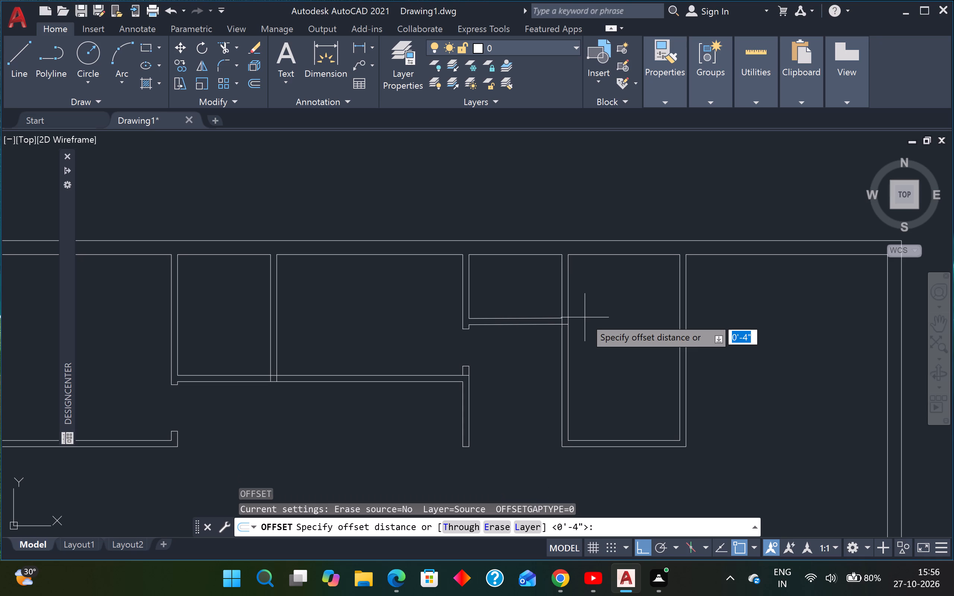
type("10'")
key("BackSpace")
key("shift+quotedbl")
key("Return")
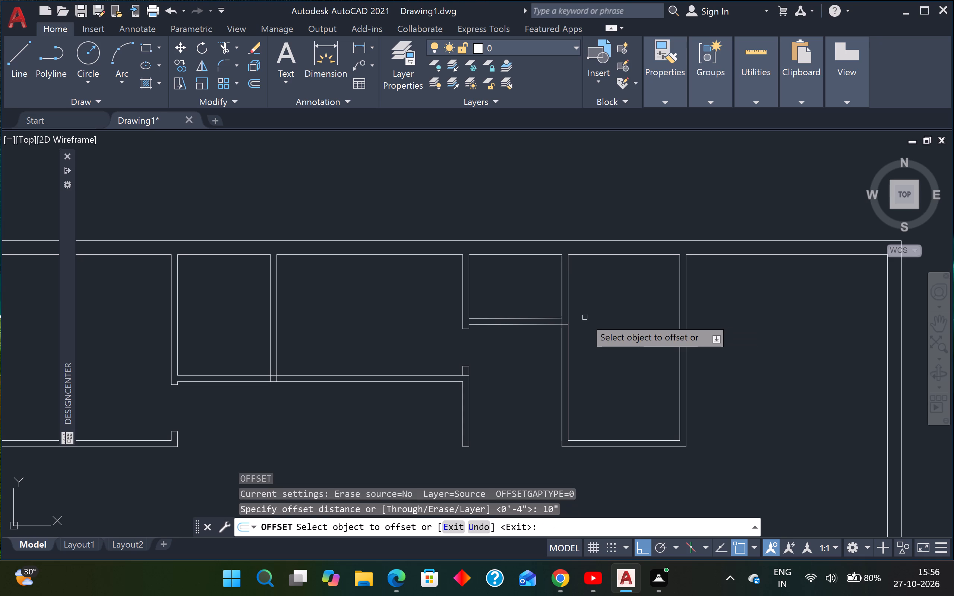
scroll(574, 313, "up", 3)
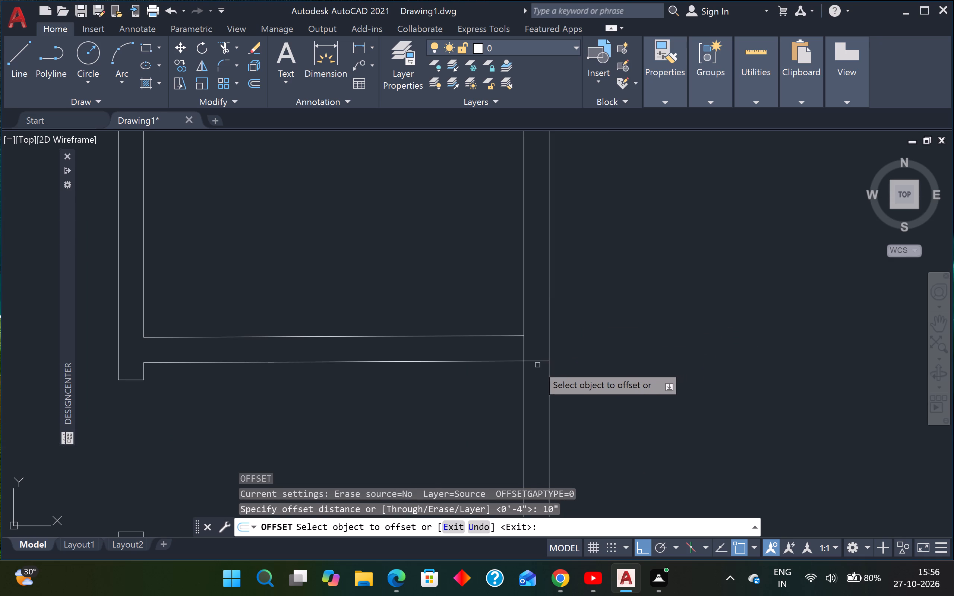
left_click(534, 362)
left_click(541, 308)
key("Escape")
key("Escape")
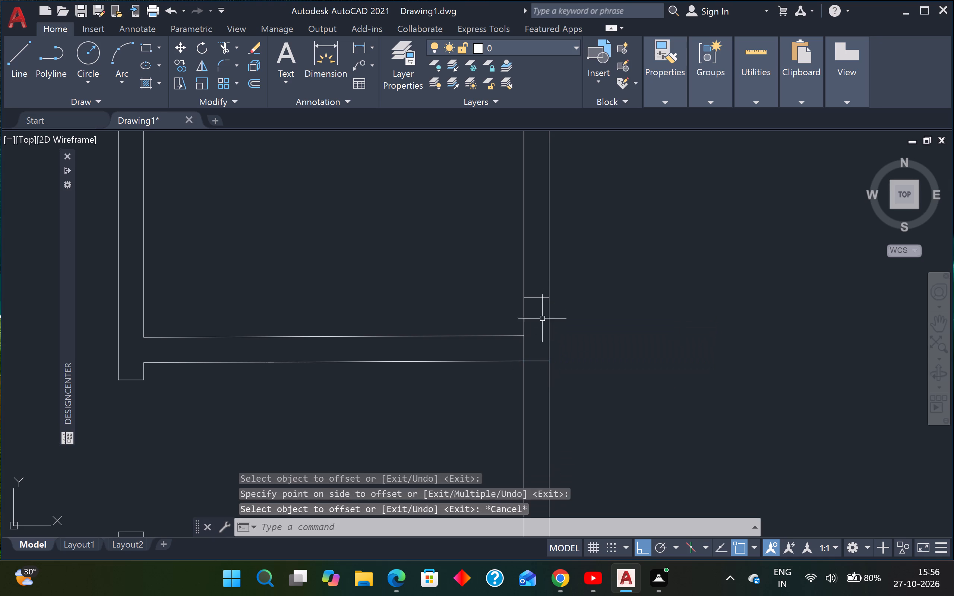
left_click(542, 348)
left_click(537, 385)
key("Delete")
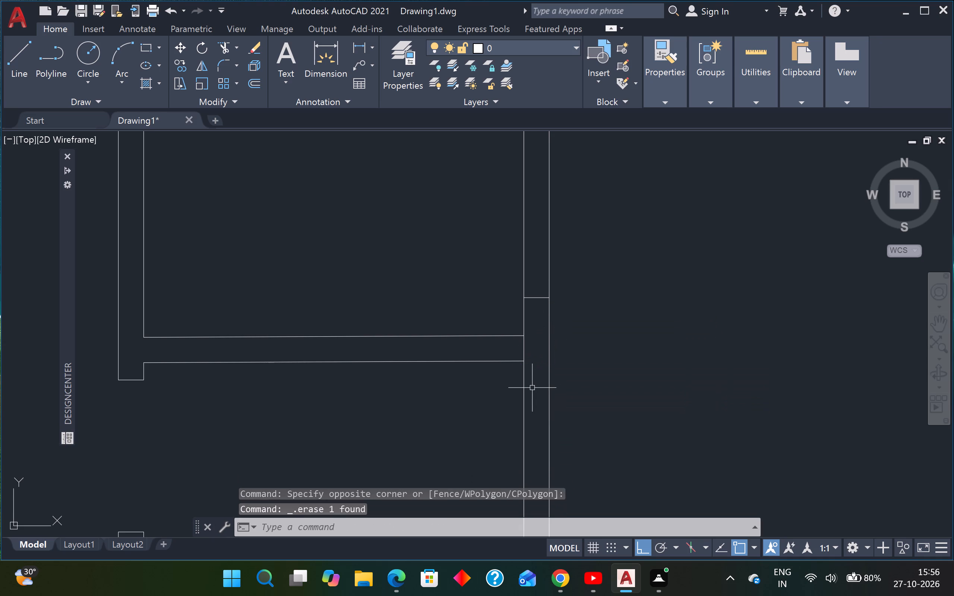
Extend the offset line from the fourth vertical partition across the room to the near face of the fifth vertical partition.
type("EX")
key("space")
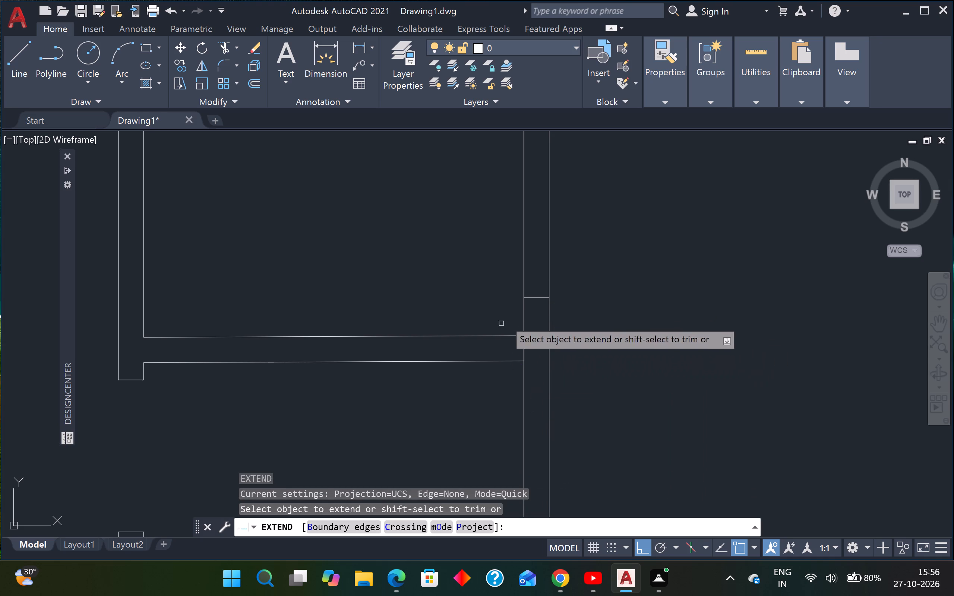
left_click(540, 297)
left_click(542, 299)
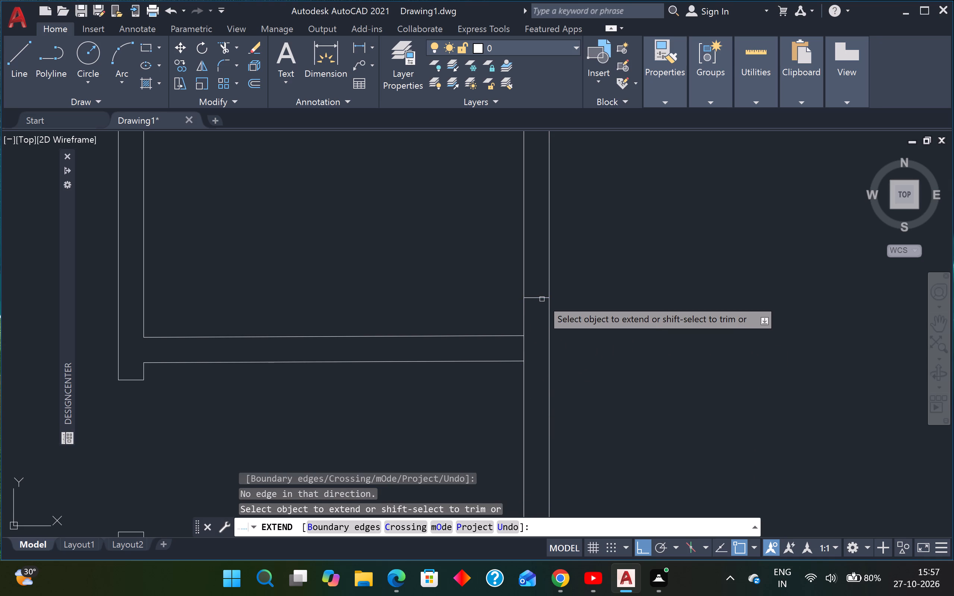
scroll(542, 299, "down", 3)
scroll(542, 299, "up", 3)
scroll(544, 297, "down", 2)
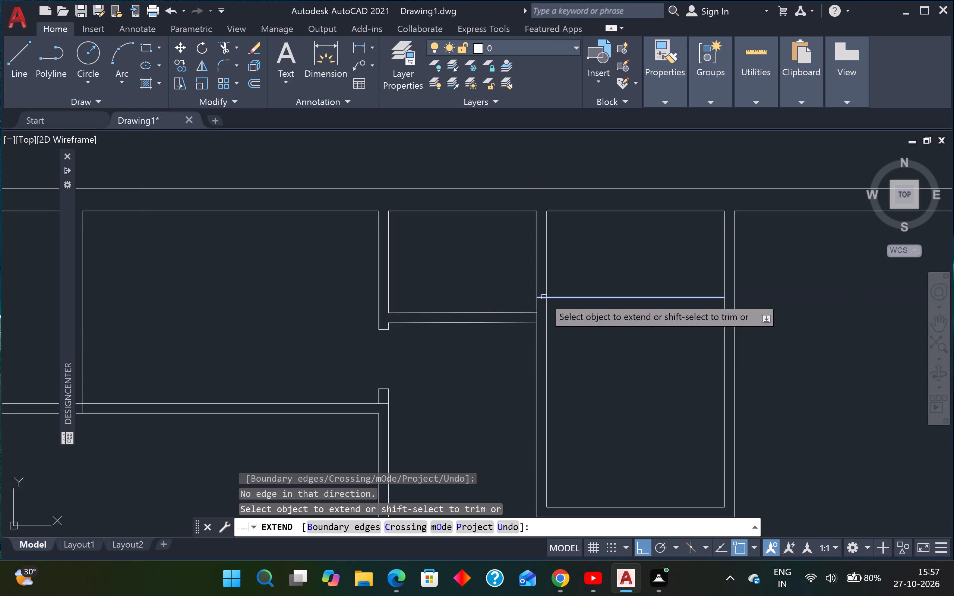
left_click(544, 297)
key("Escape")
key("Escape")
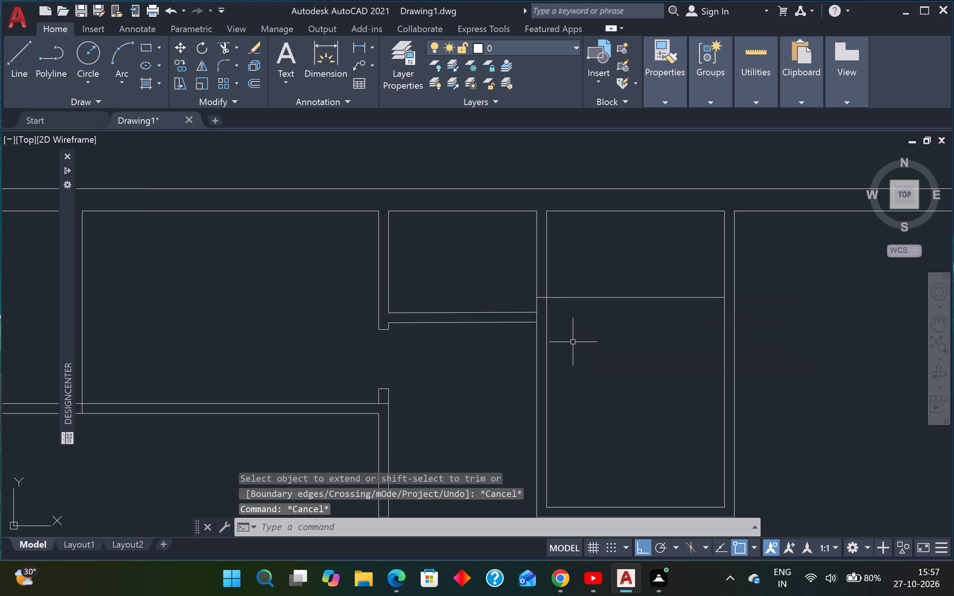
key("Escape")
key("Escape")
Offset the extended line 4" upward to form a horizontal partition between the fourth and fifth vertical partitions.
type("O")
key("space")
type("4\"")
key("Return")
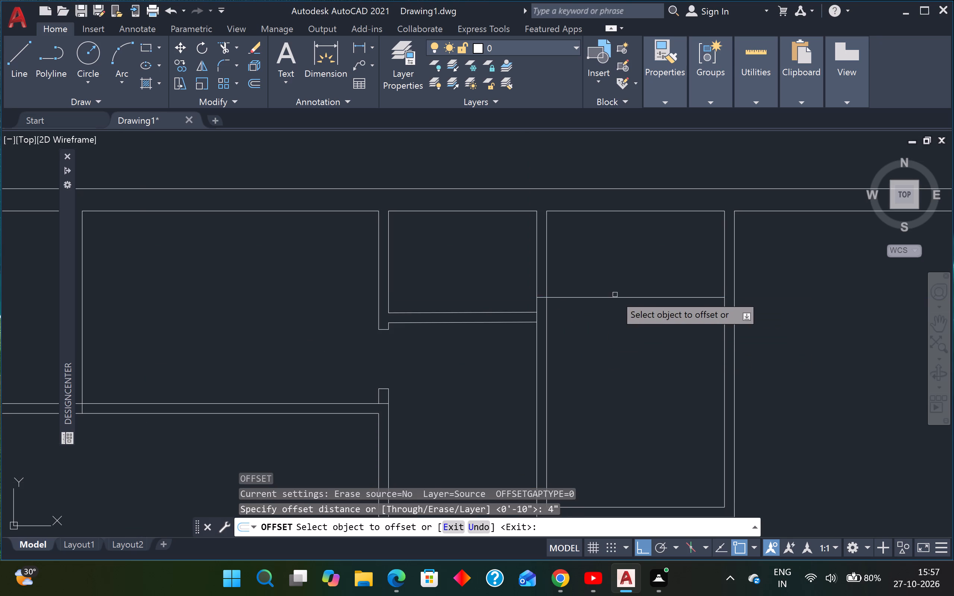
left_click(614, 296)
left_click(615, 275)
key("Escape")
key("Escape")
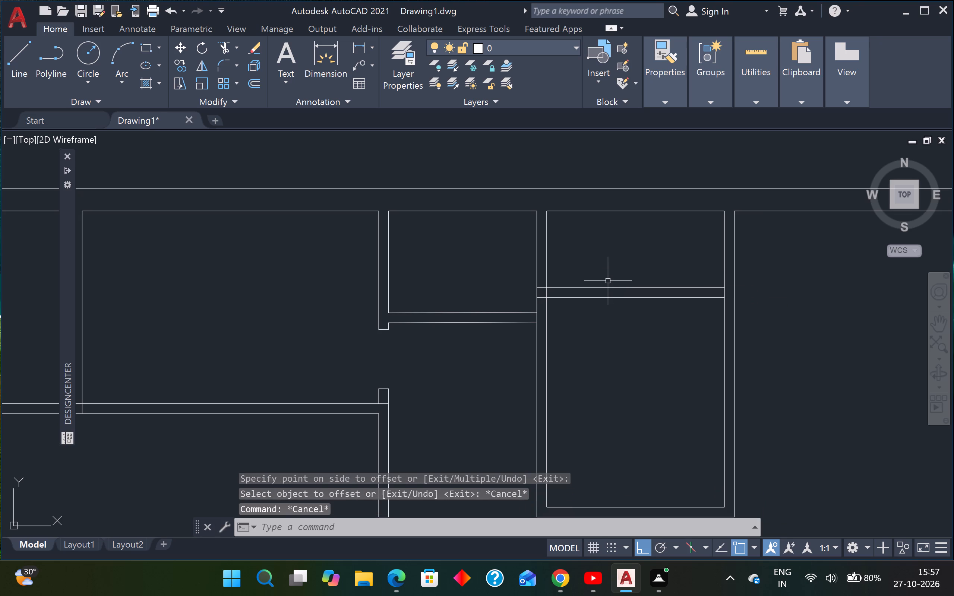
Extend the lower line of the horizontal partition between the third and fourth vertical partitions to the fourth partition's far face.
scroll(638, 322, "down", 2)
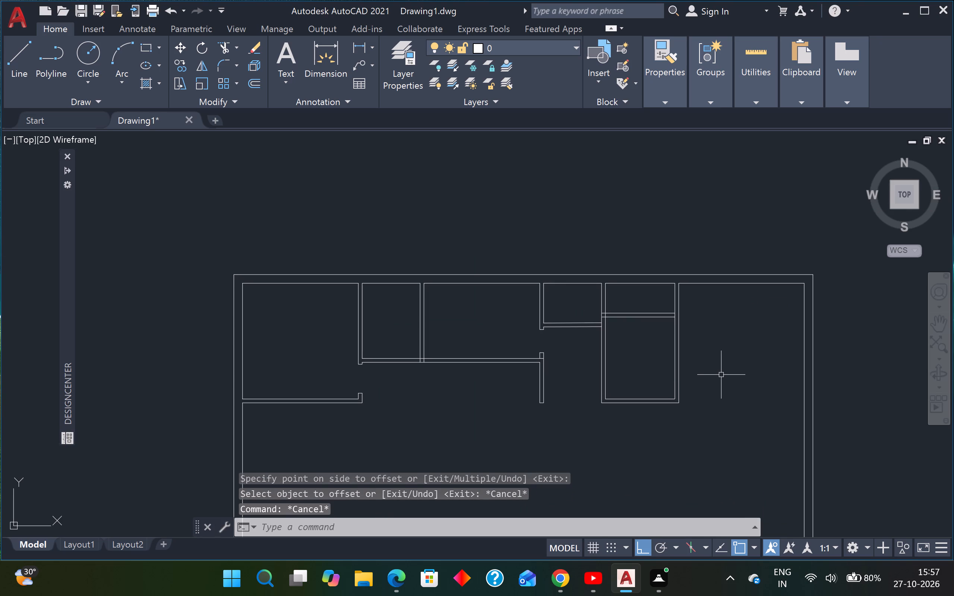
middle_click_drag(719, 384, 667, 343)
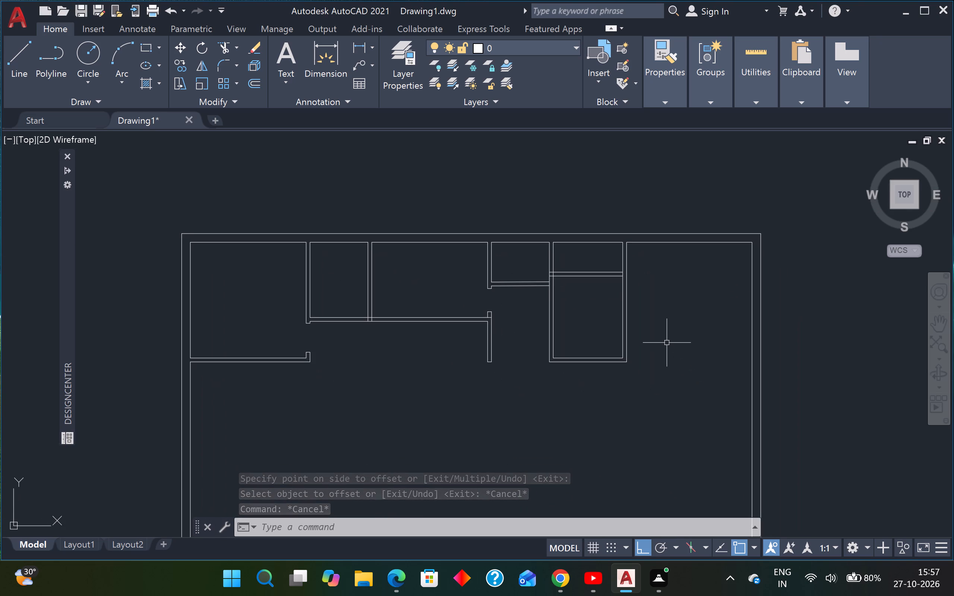
scroll(601, 372, "down", 1)
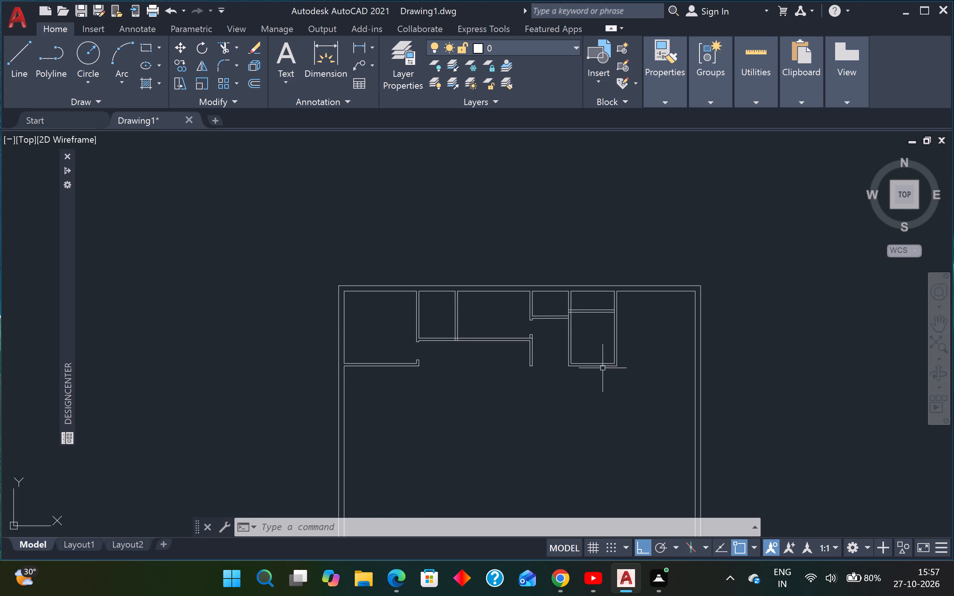
middle_click_drag(606, 353, 597, 406)
scroll(571, 411, "up", 1)
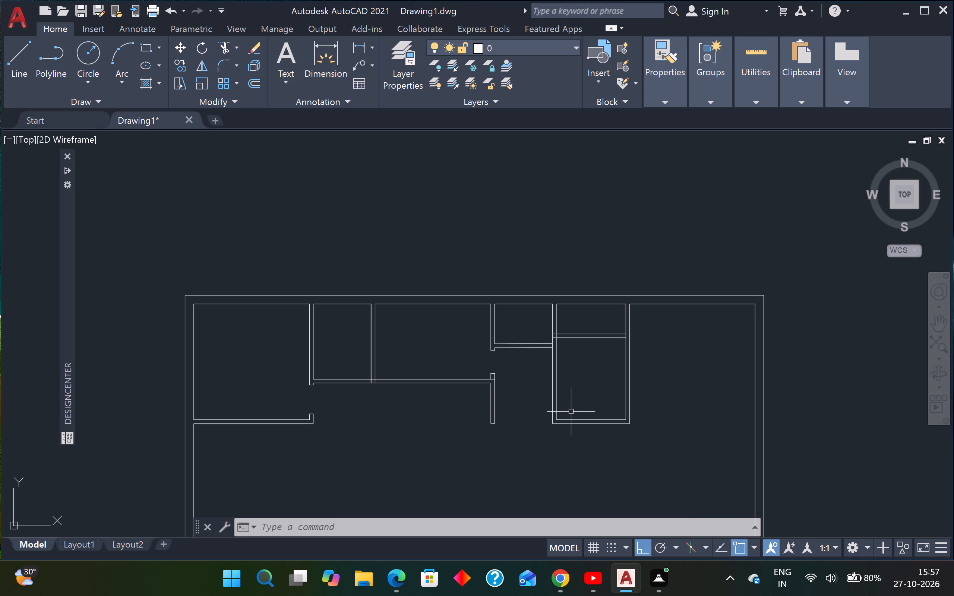
scroll(571, 413, "up", 1)
key("Escape")
key("Escape")
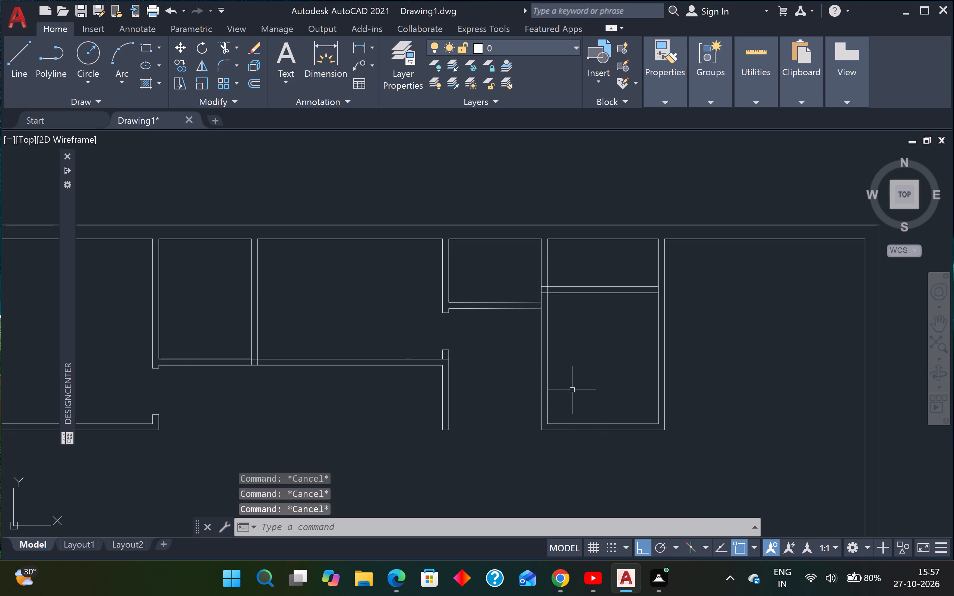
key("e")
key("x")
key("space")
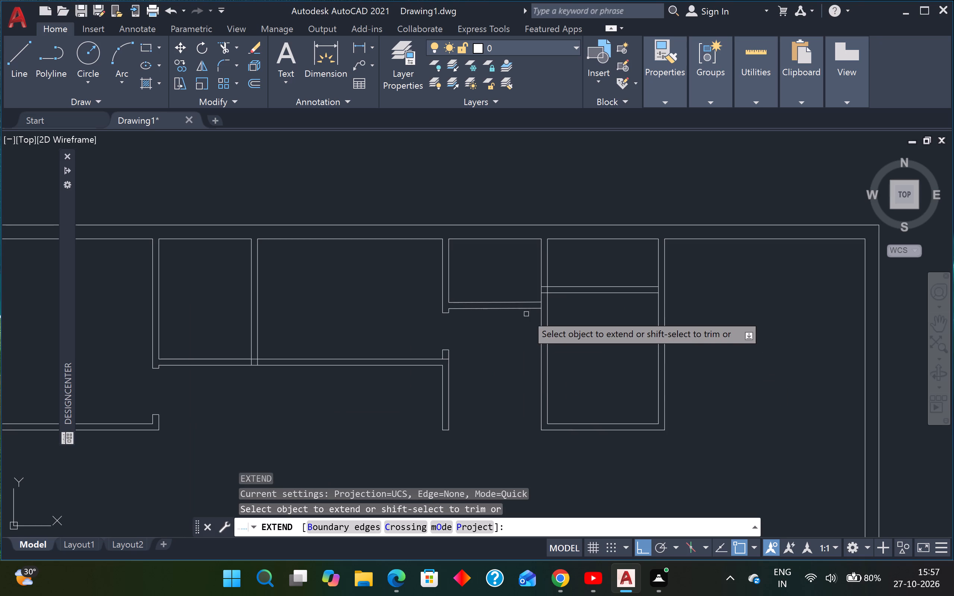
left_click(536, 310)
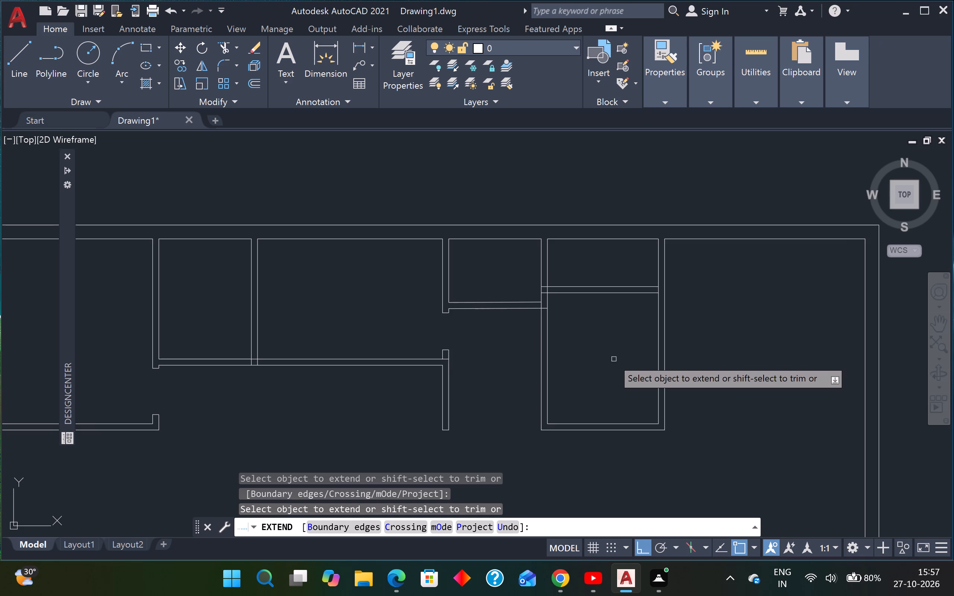
Extend the bottom wall's inner line to the fourth partition's outer face and the fifth partition's inner face to the bottom wall's outer line.
left_click(566, 422)
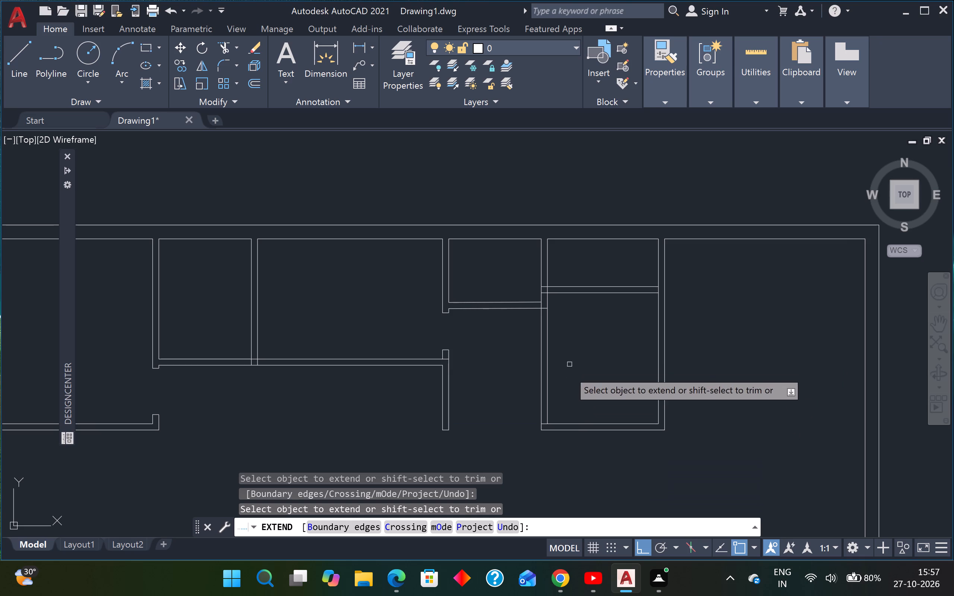
left_click(657, 412)
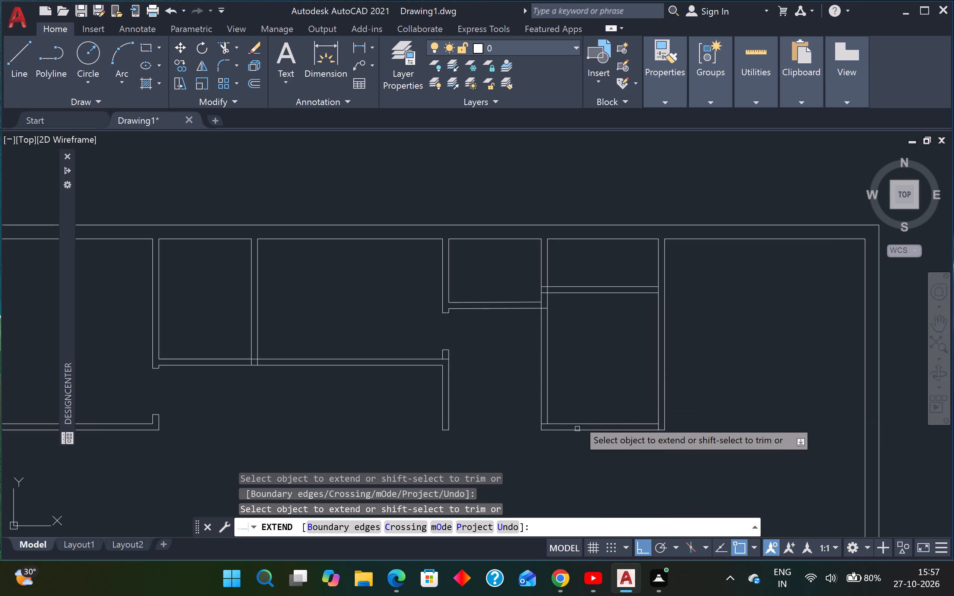
Cut away the fourth vertical partition below the horizontal partition and the bottom wall between the fourth and fifth vertical partitions.
left_click(555, 372, "shift")
left_click(522, 383, "shift")
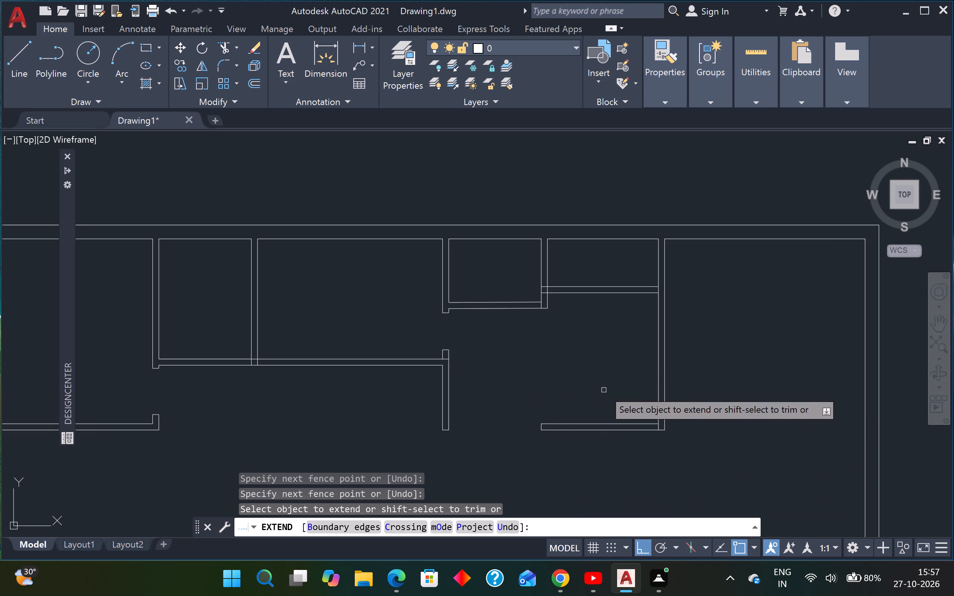
left_click(603, 389, "shift")
left_click(596, 444, "shift")
left_click(581, 415)
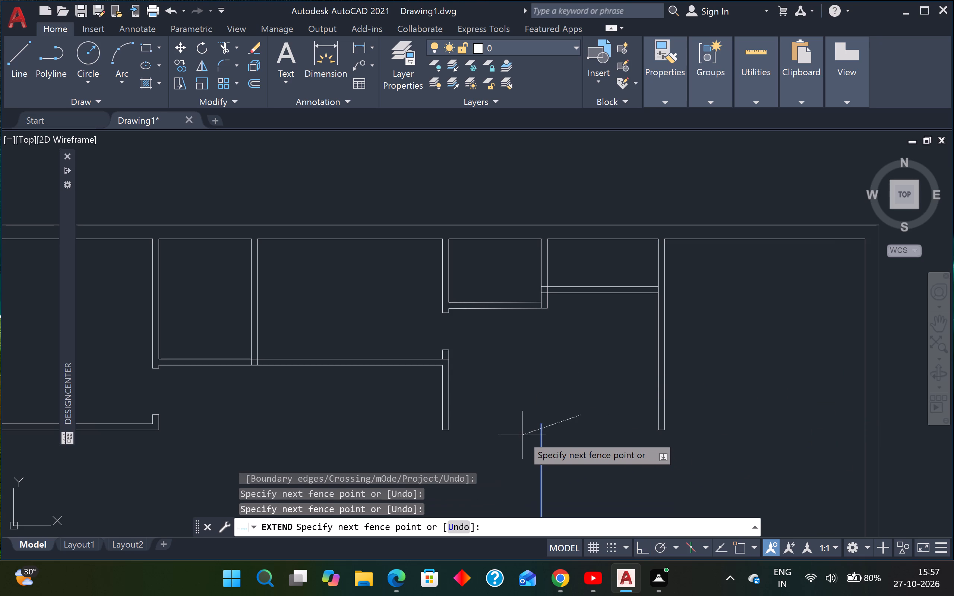
left_click(521, 429, "shift")
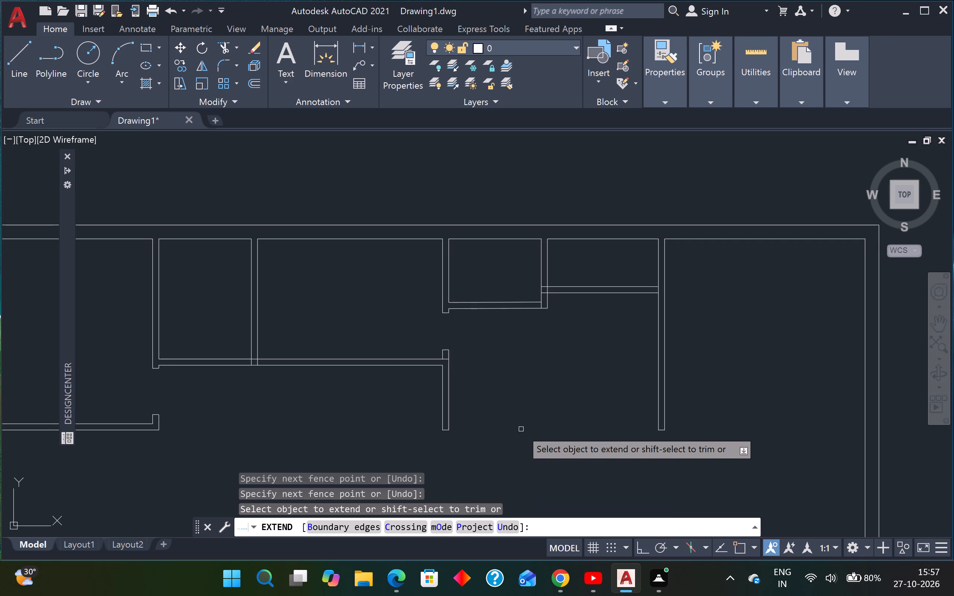
Trim the new horizontal partition's lines inside the fourth vertical partition and the partition's face between them to open the junction.
scroll(579, 352, "down", 2)
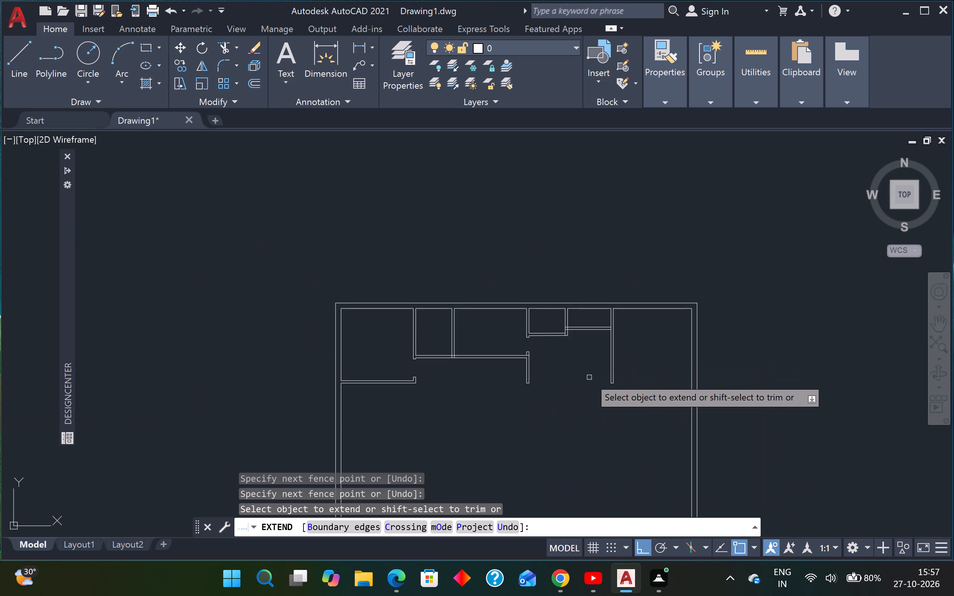
middle_click_drag(589, 377, 484, 376)
scroll(495, 397, "up", 2)
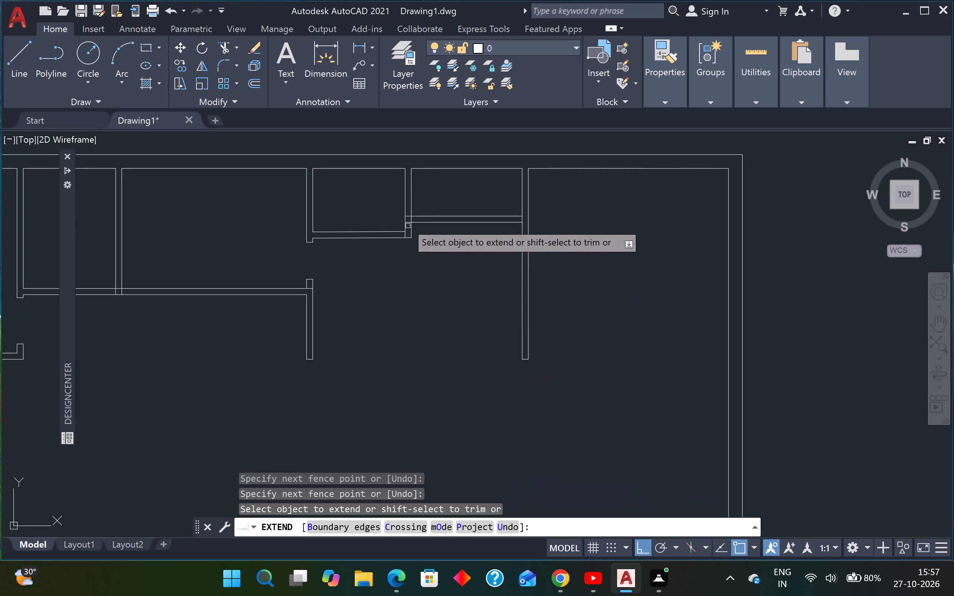
scroll(400, 212, "up", 2)
key("Escape")
key("Escape")
key("t")
key("r")
key("space")
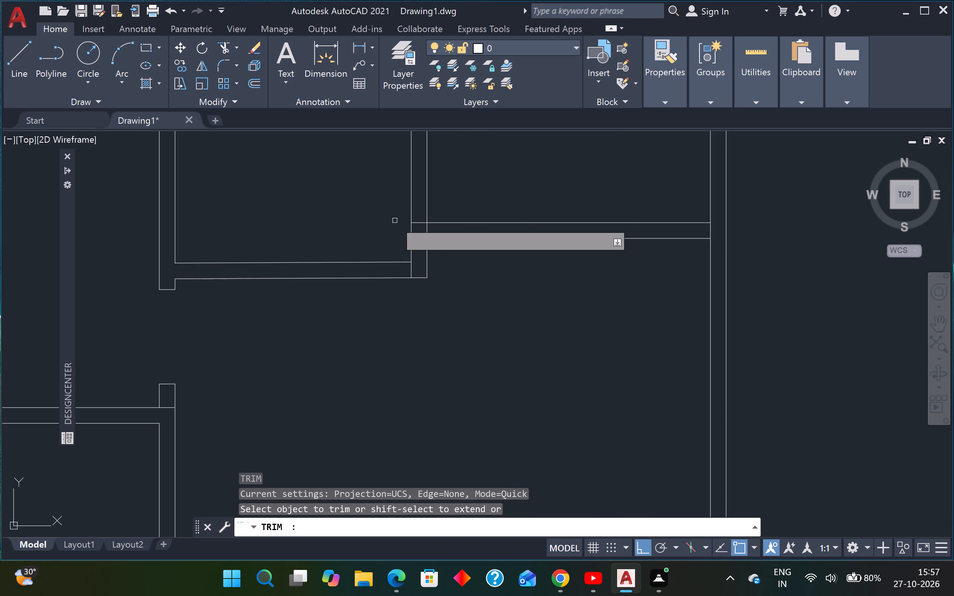
scroll(422, 226, "up", 4)
left_click(421, 193)
left_click(429, 307)
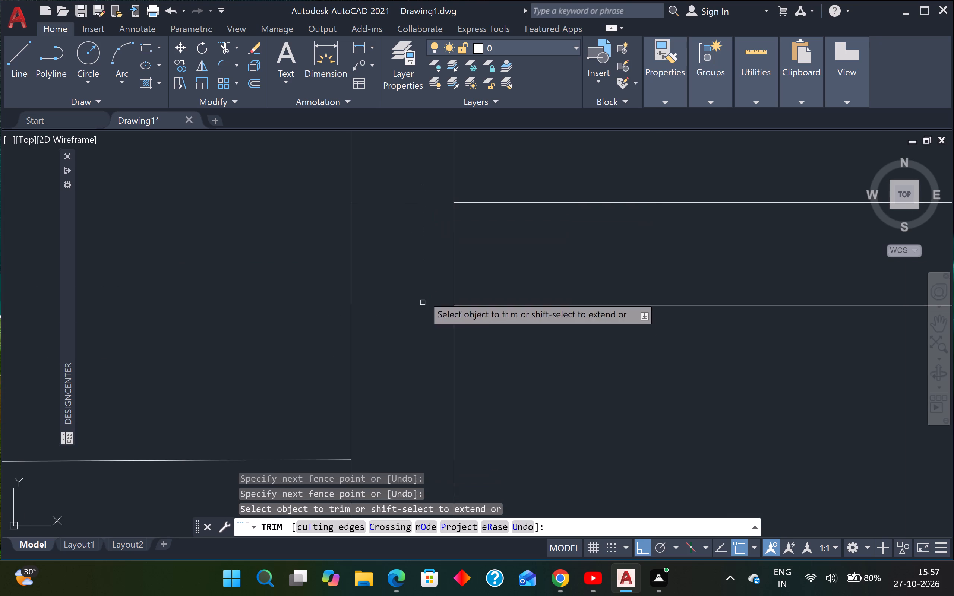
left_click(423, 254)
left_click(517, 232)
scroll(515, 232, "down", 4)
scroll(484, 270, "down", 2)
scroll(478, 280, "up", 3)
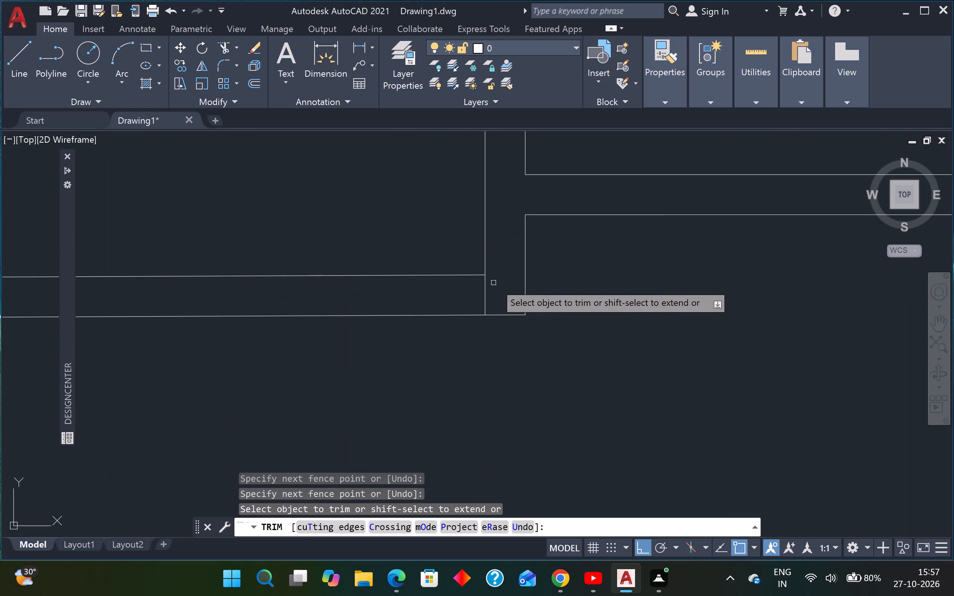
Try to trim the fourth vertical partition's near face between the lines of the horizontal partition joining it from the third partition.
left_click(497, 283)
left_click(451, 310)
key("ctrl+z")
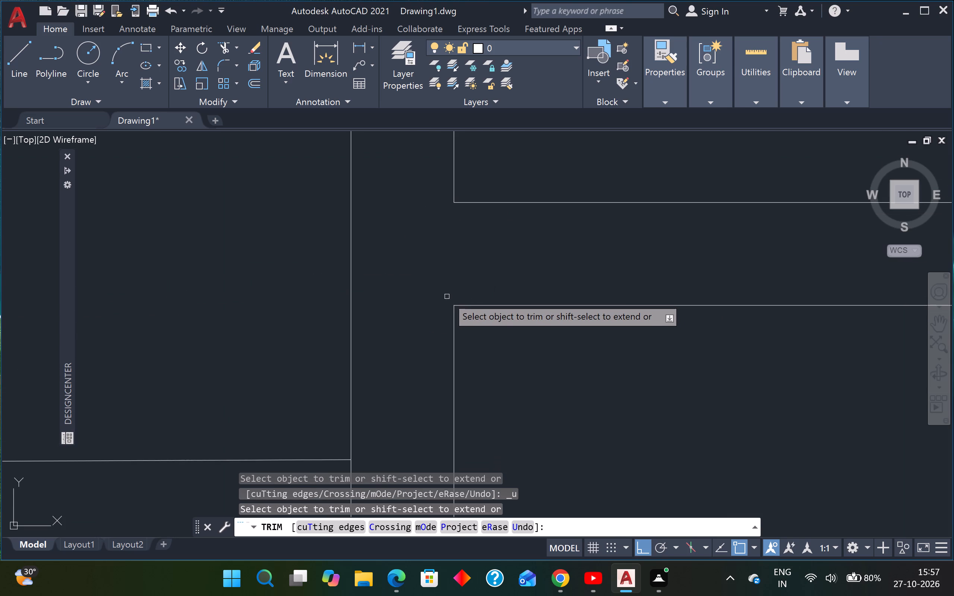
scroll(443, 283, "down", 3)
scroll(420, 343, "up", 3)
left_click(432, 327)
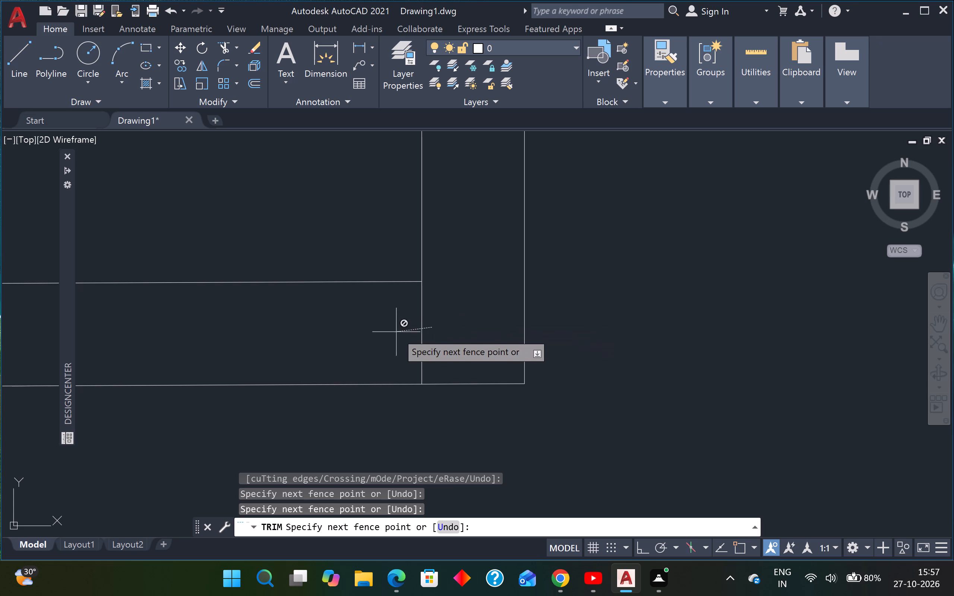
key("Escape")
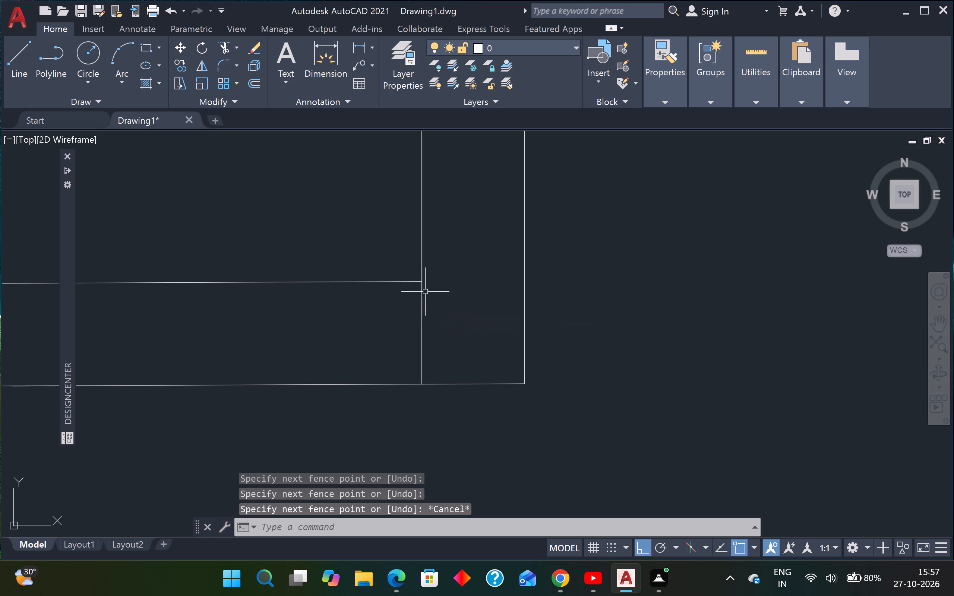
Extend the upper line of the horizontal partition between the third and fourth partitions to the fourth partition's near face.
key("e")
key("x")
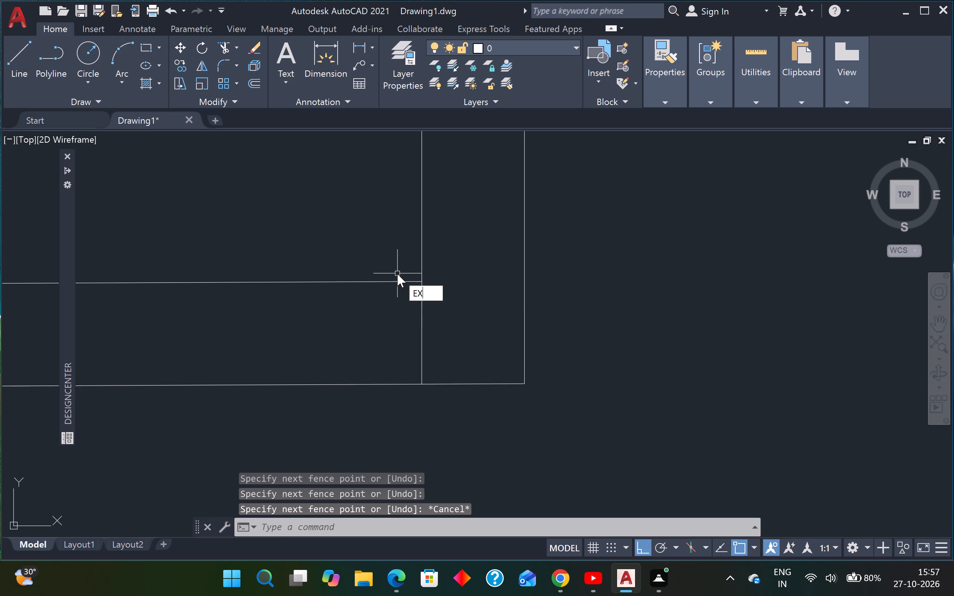
key("space")
left_click(401, 280)
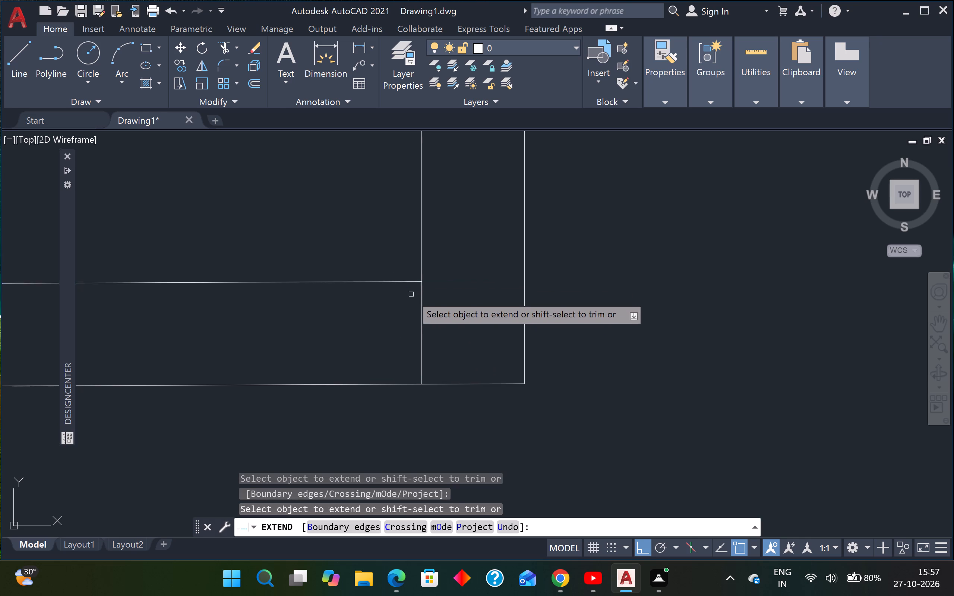
scroll(411, 297, "down", 2)
key("Escape")
key("Escape")
Trim the fourth partition's near face between the horizontal partition's two lines to open the corner.
type("TR")
key("space")
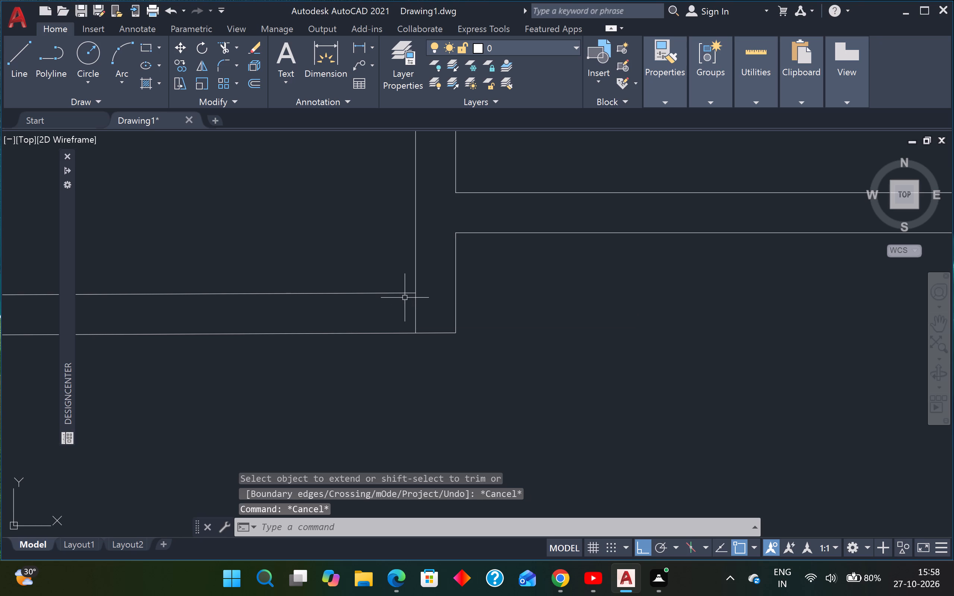
left_click(425, 311)
left_click(401, 313)
scroll(404, 311, "down", 3)
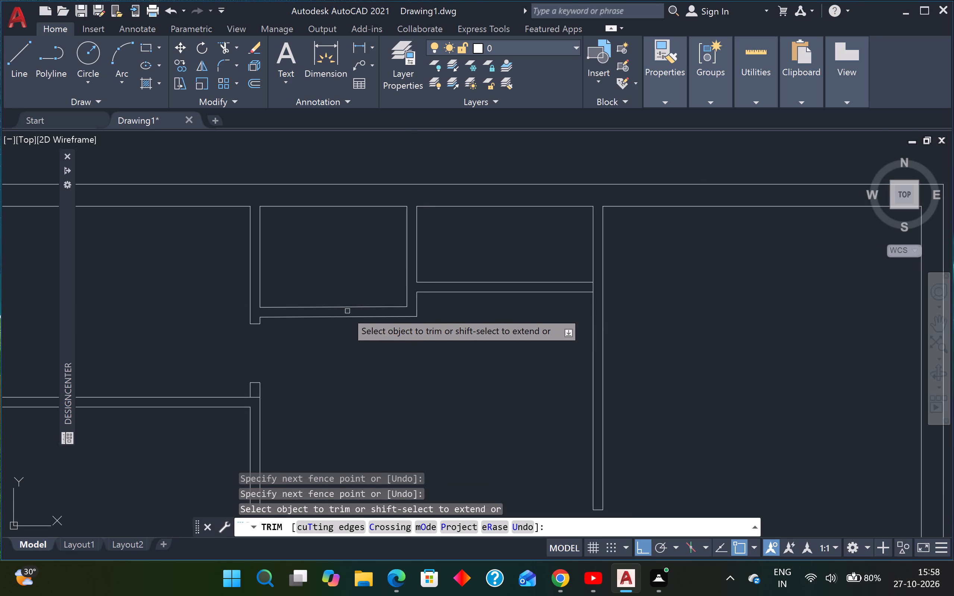
Trim the long horizontal partition's upper line inside the third vertical partition to open that junction.
middle_click_drag(295, 280, 491, 275)
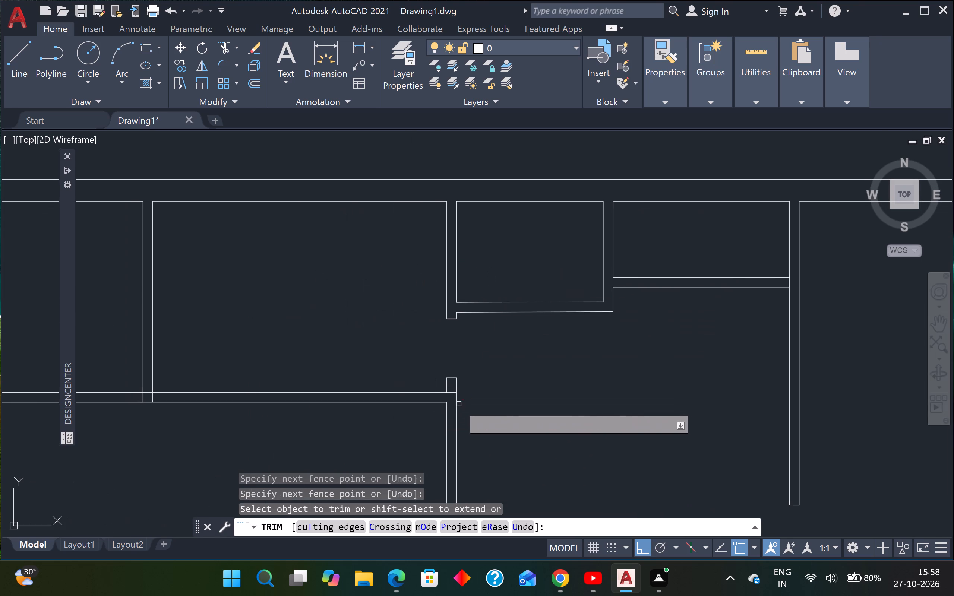
scroll(439, 399, "up", 4)
left_click(522, 344)
left_click(512, 387)
scroll(509, 378, "down", 4)
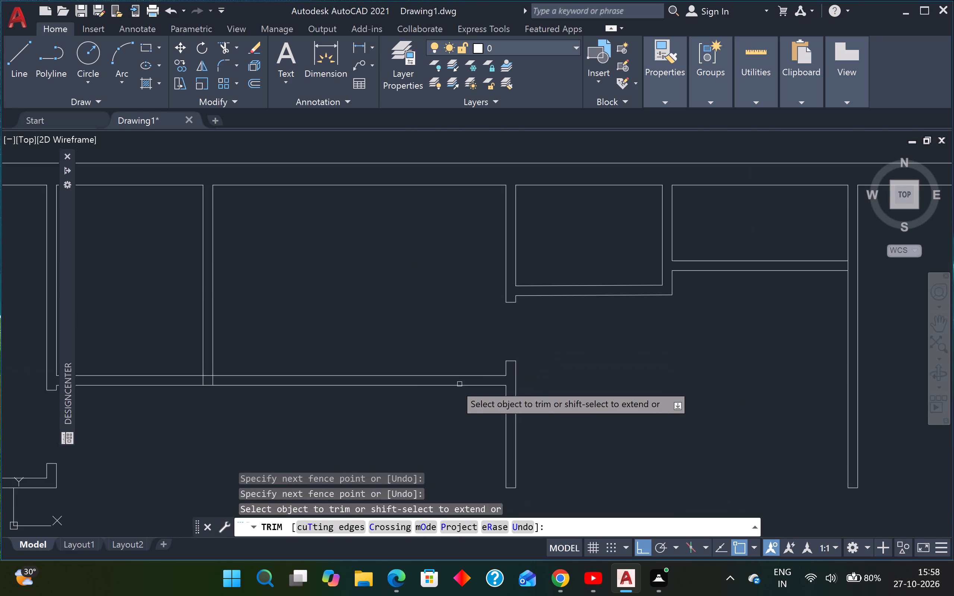
Trim the horizontal partition's upper line and both faces of the second vertical partition where they cross to open the junction.
middle_click_drag(346, 333, 610, 308)
scroll(460, 359, "up", 4)
left_click(526, 293)
left_click(509, 348)
left_click_drag(515, 338, 508, 339)
left_click(450, 355)
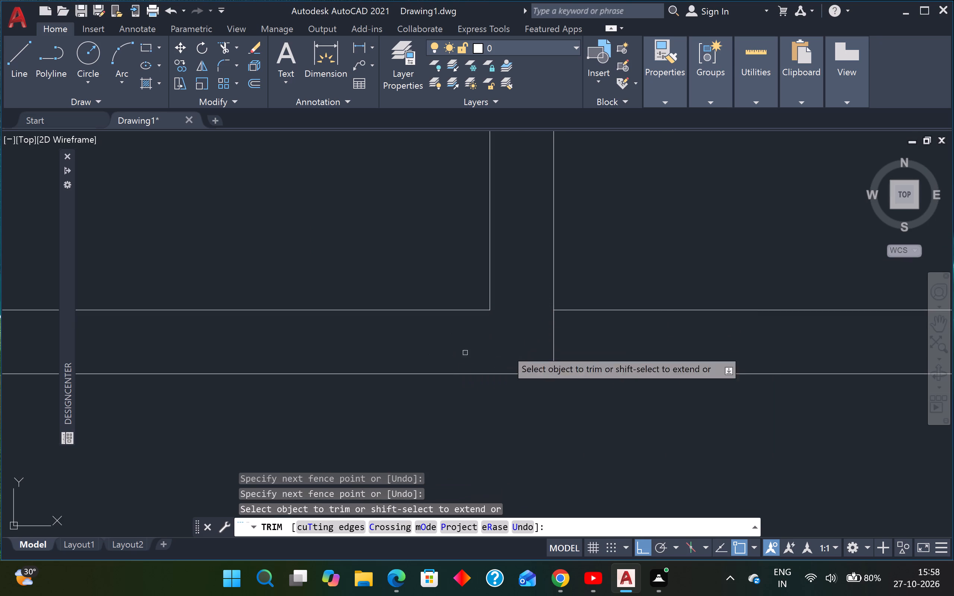
left_click(549, 328)
left_click(596, 326)
scroll(593, 329, "down", 4)
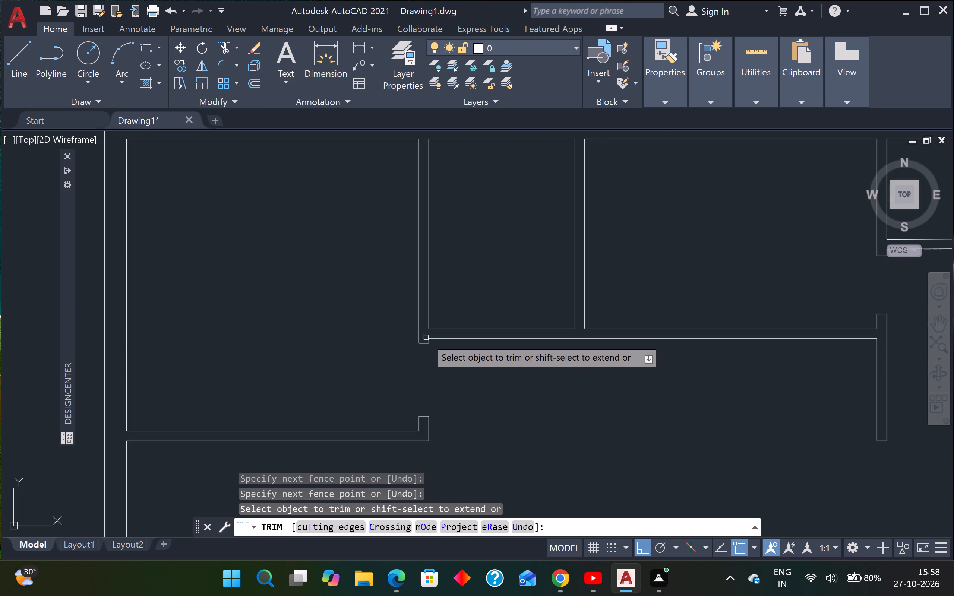
Draw a short horizontal line across the first vertical partition, starting at the midpoint of its left face above the door opening.
scroll(438, 337, "down", 3)
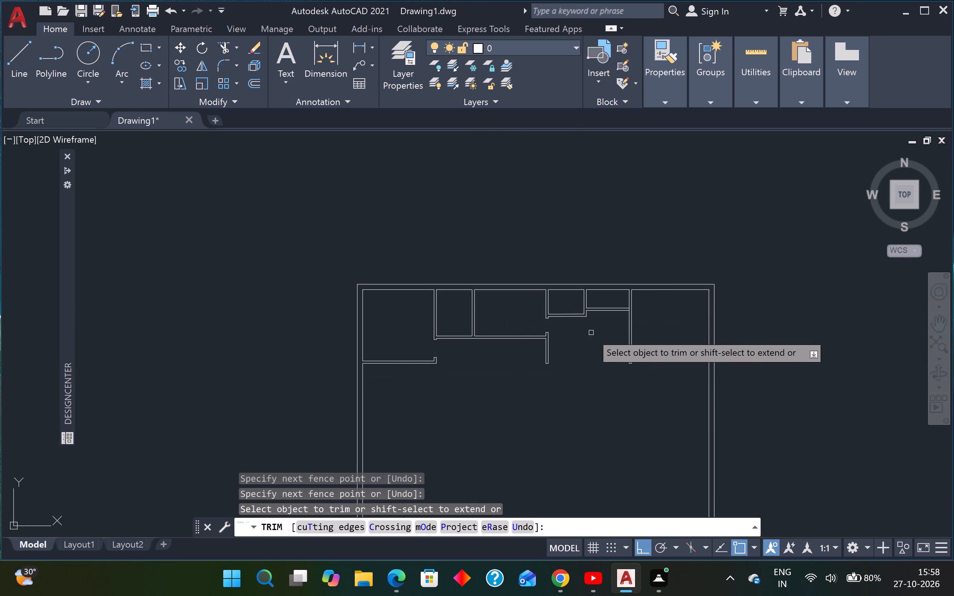
scroll(591, 333, "up", 1)
middle_click_drag(590, 340, 522, 345)
scroll(516, 350, "up", 1)
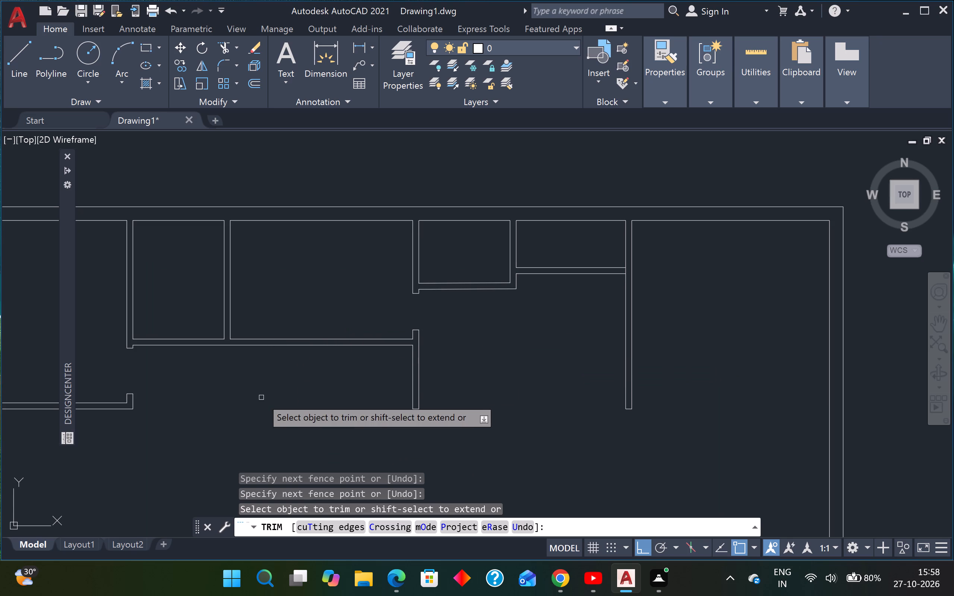
scroll(252, 301, "down", 1)
middle_click_drag(263, 297, 589, 327)
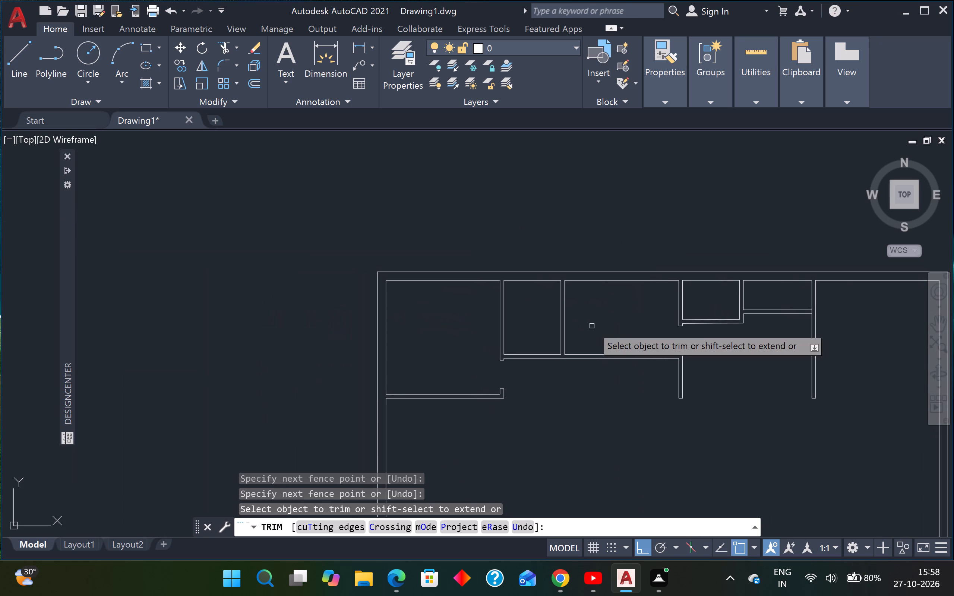
key("Escape")
key("Escape")
type("L")
key("space")
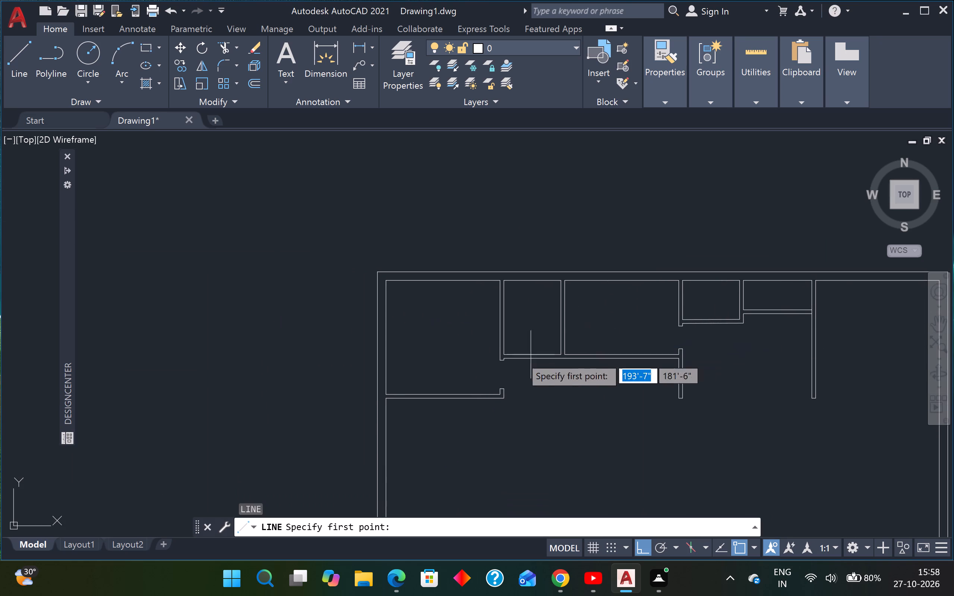
scroll(489, 351, "up", 2)
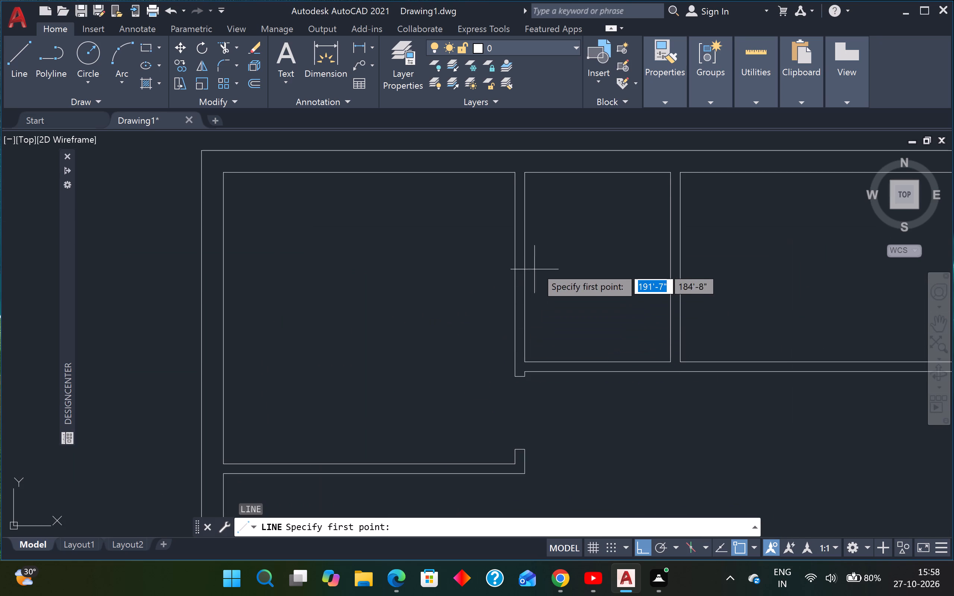
left_click(513, 278)
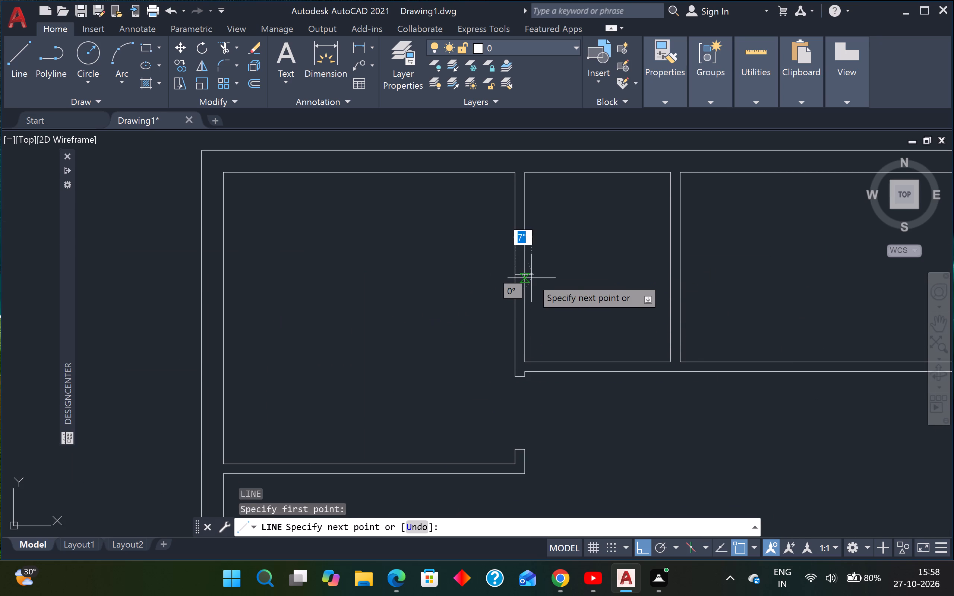
left_click(566, 273)
key("Escape")
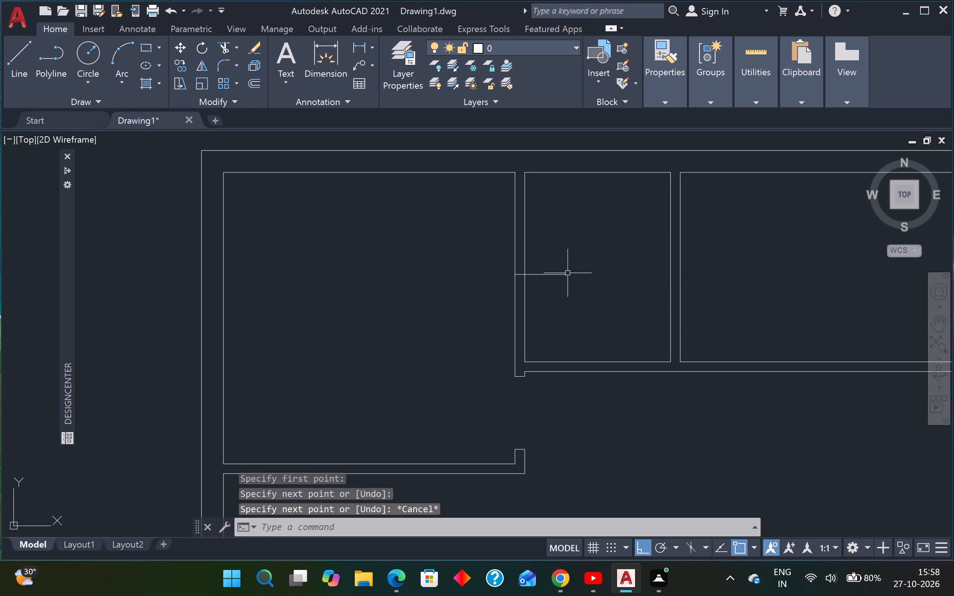
Trim the part of the new line that overhangs the first partition's right face.
type("TR")
key("space")
left_click(549, 265)
left_click(549, 296)
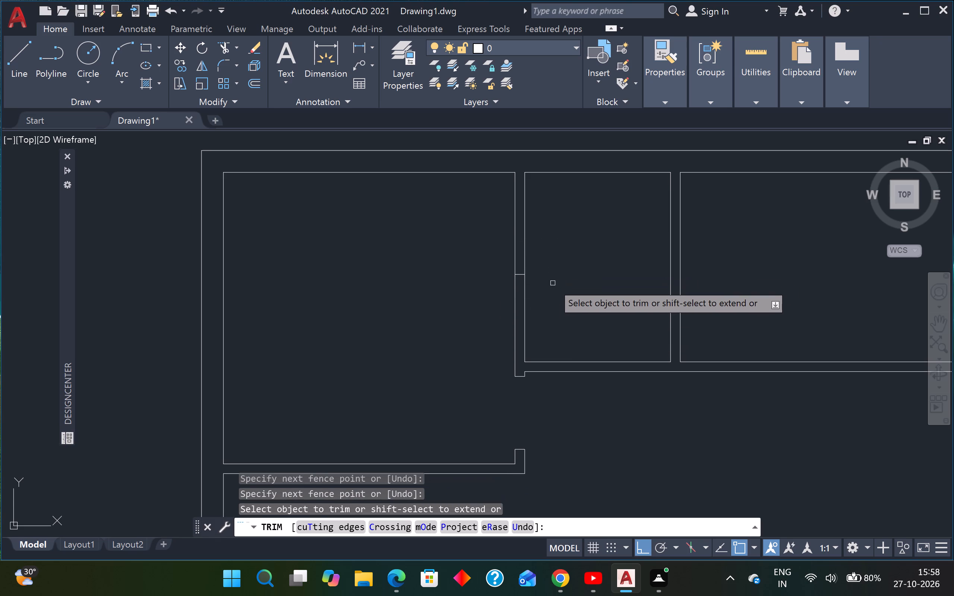
scroll(553, 283, "down", 2)
middle_click_drag(552, 282, 582, 319)
scroll(570, 327, "up", 1)
key("Escape")
key("Escape")
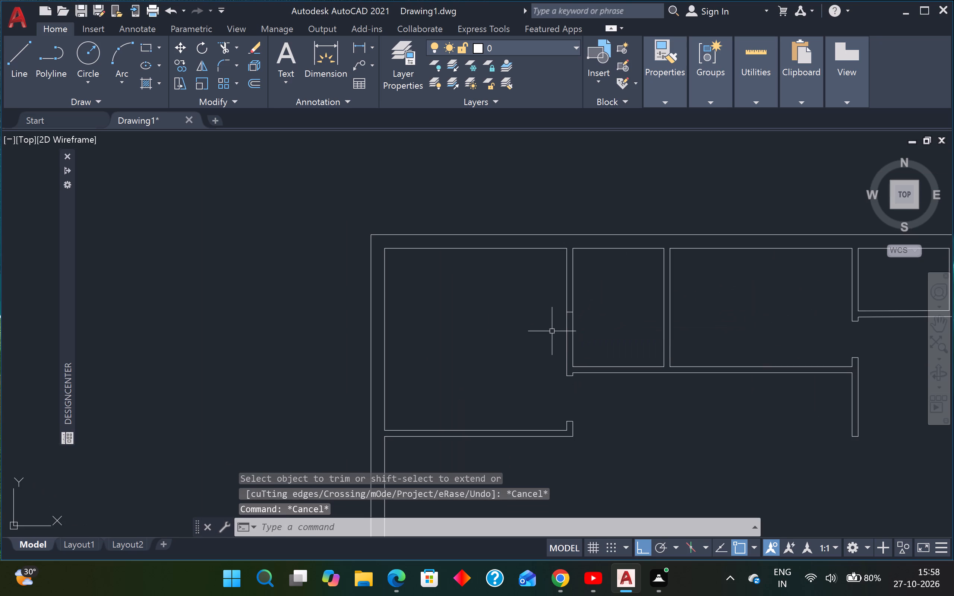
Offset the short line across the first partition by 1' both upward and downward.
type("O")
key("space")
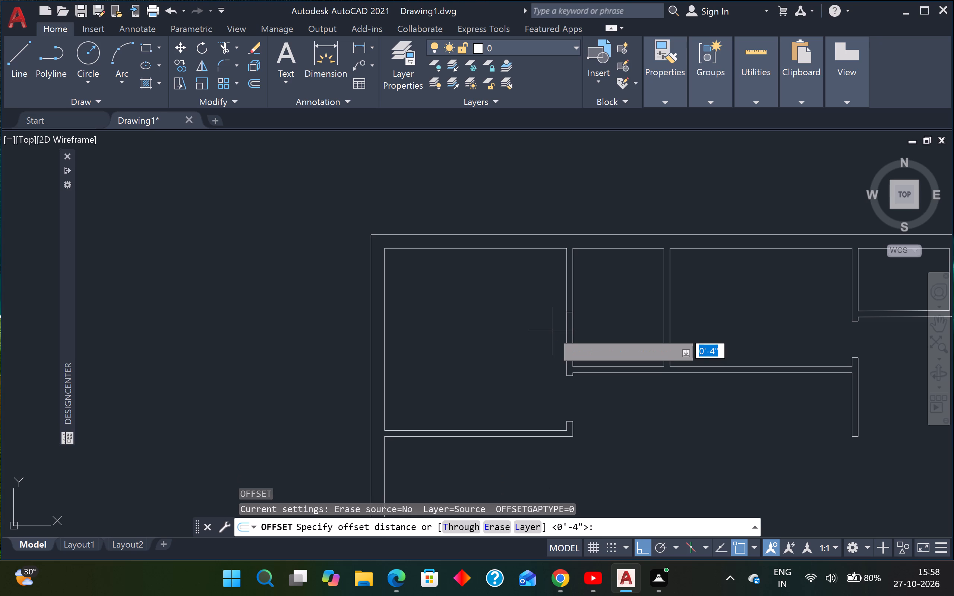
type("2'")
key("BackSpace")
key("BackSpace")
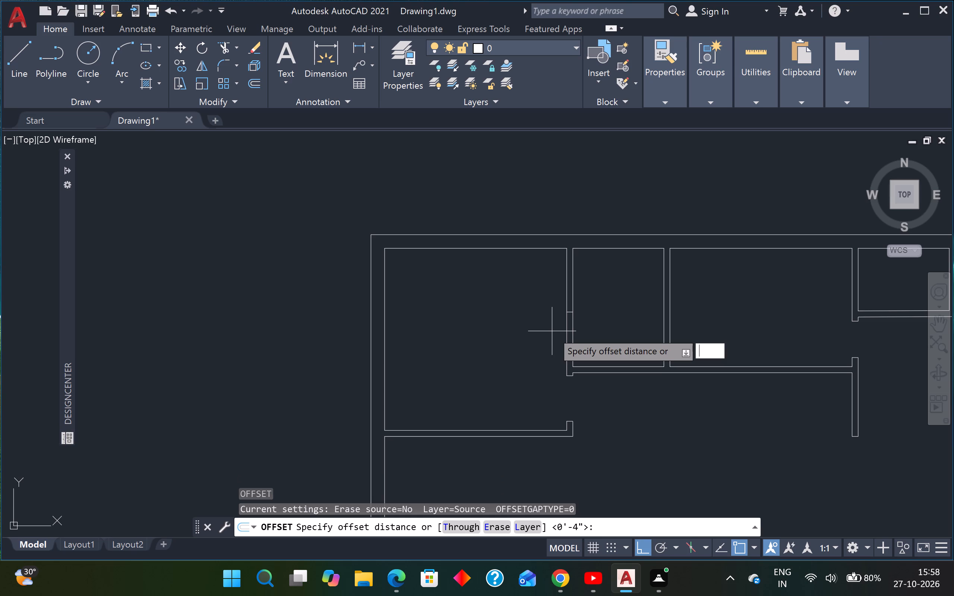
key("1")
key("apostrophe")
key("Return")
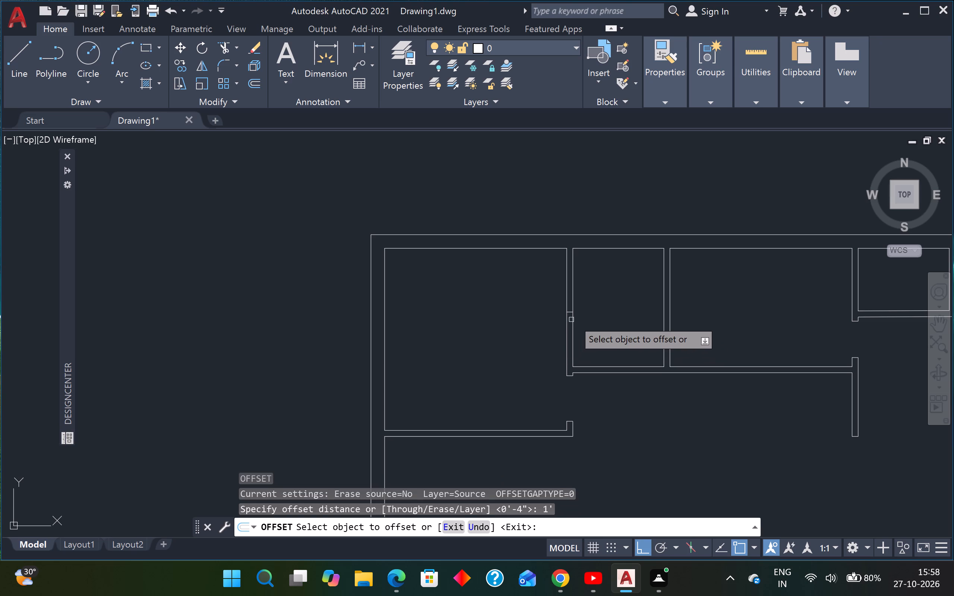
scroll(579, 316, "up", 3)
left_click(547, 300)
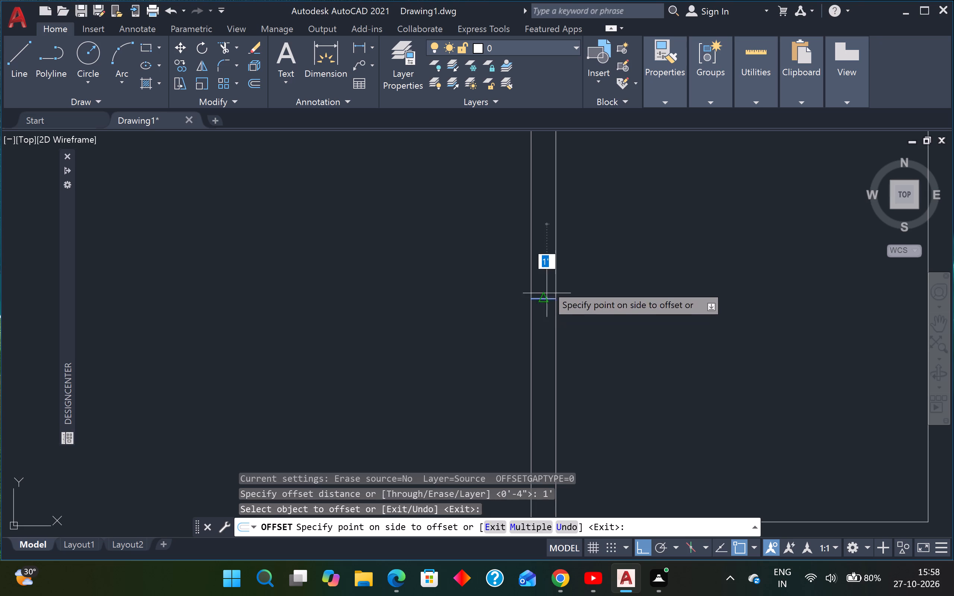
left_click(550, 252)
left_click(550, 301)
left_click(544, 362)
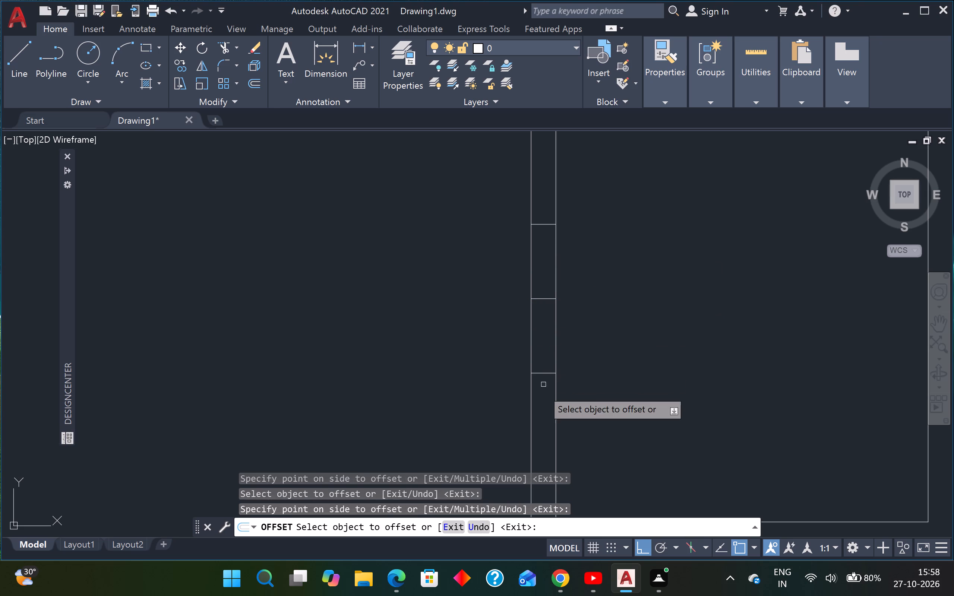
key("Escape")
key("Escape")
Trim the first partition's faces between the two offset lines and remove the middle line to form a door opening.
type("TR")
key("space")
left_click_drag(584, 255, 579, 254)
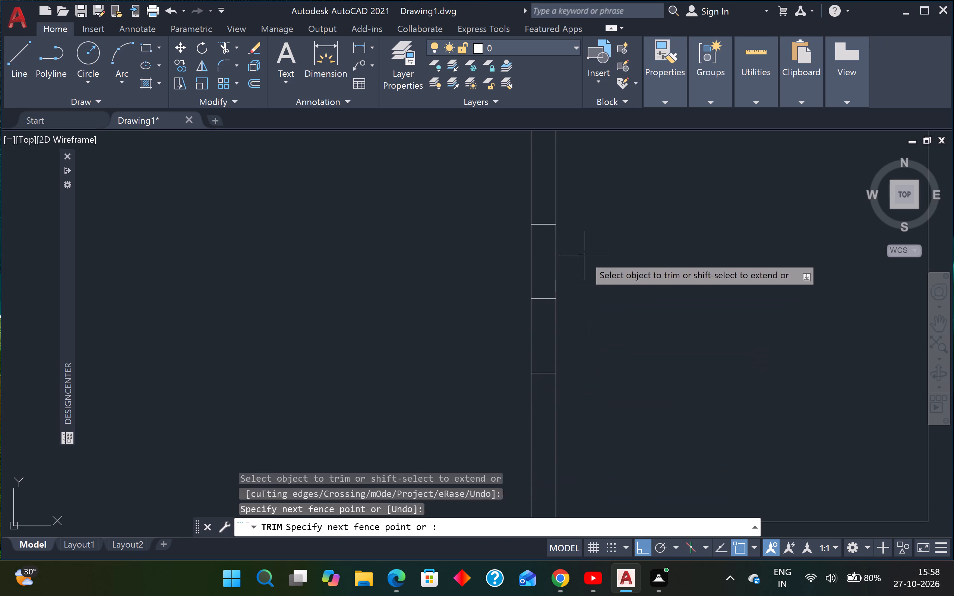
left_click_drag(579, 254, 578, 254)
left_click(490, 276)
left_click(572, 294)
left_click(464, 343)
left_click_drag(540, 276, 545, 280)
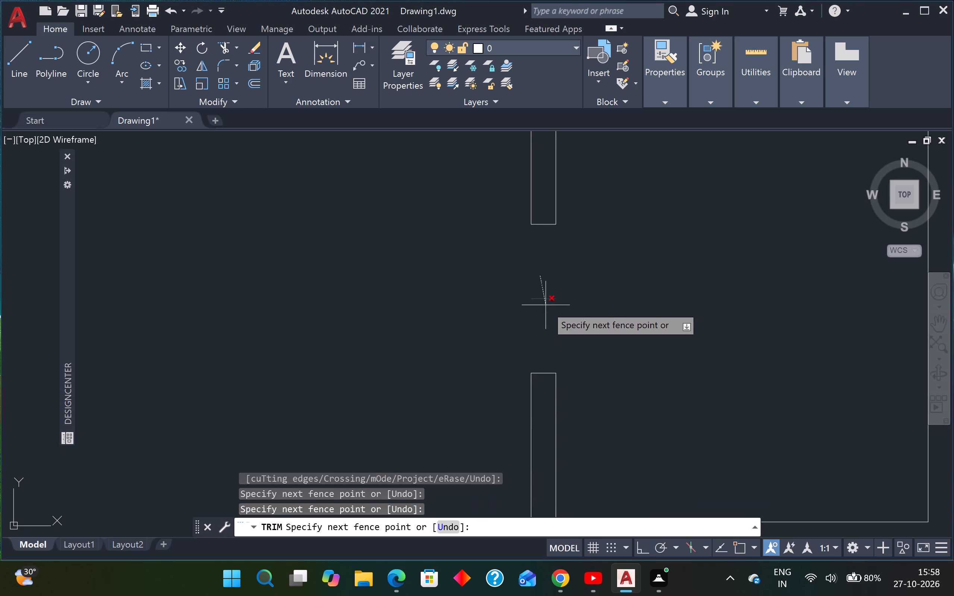
left_click(546, 305)
scroll(551, 289, "down", 4)
middle_click_drag(587, 295, 529, 289)
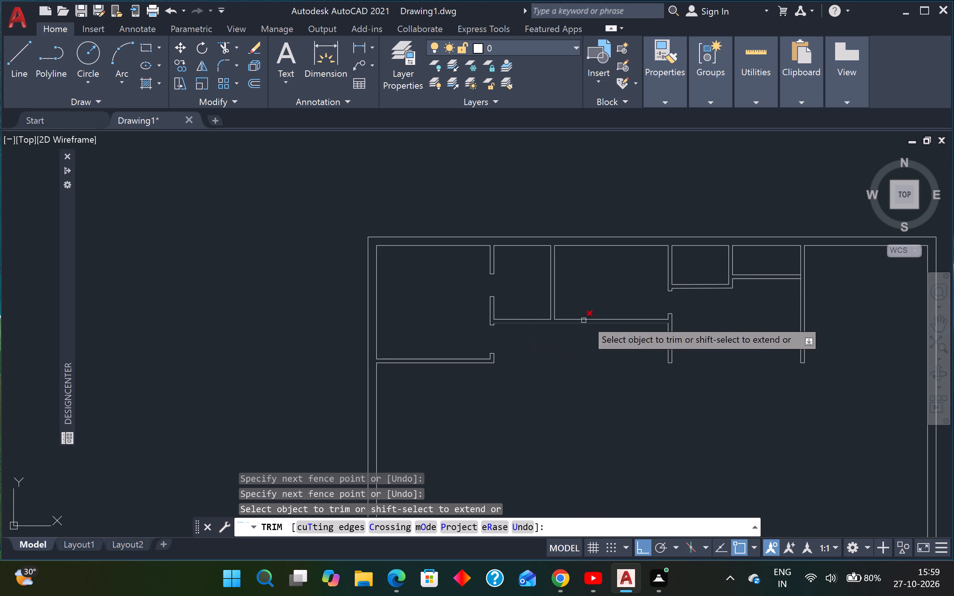
middle_click_drag(624, 293, 493, 327)
key("Escape")
key("Escape")
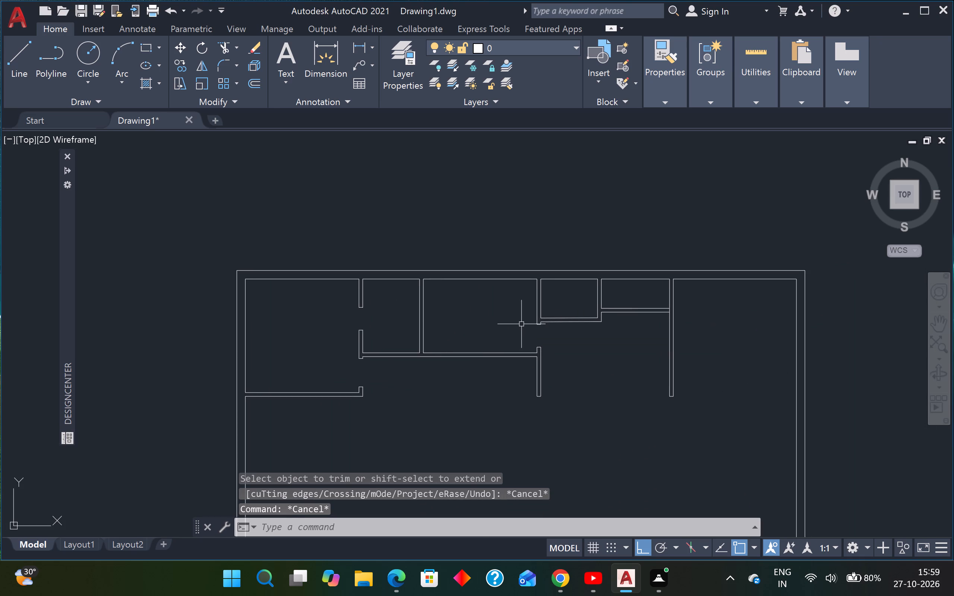
Draw a vertical line across the horizontal partition between the third and fourth partitions, flush with the third partition's right face.
scroll(586, 326, "up", 2)
type("L")
key("space")
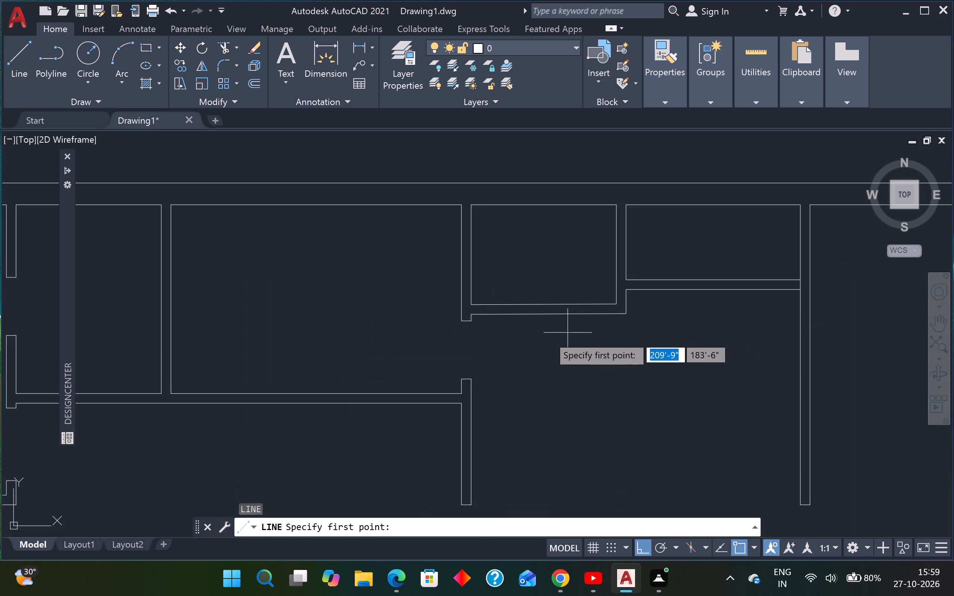
scroll(474, 316, "up", 2)
left_click(464, 316)
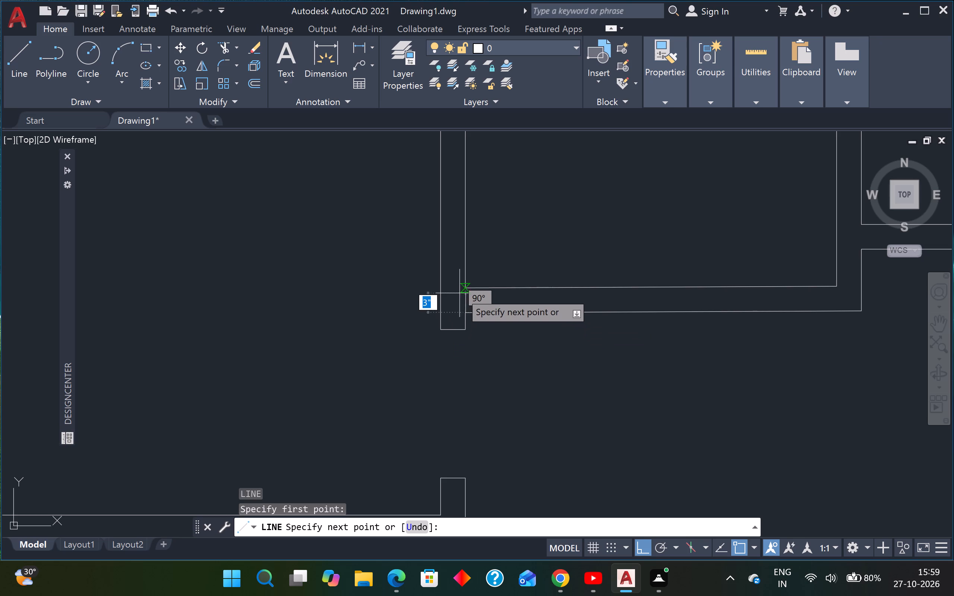
left_click(464, 286)
key("Escape")
Offset the line at the third partition's right face by 6" into the horizontal partition toward the fourth partition.
type("O")
key("space")
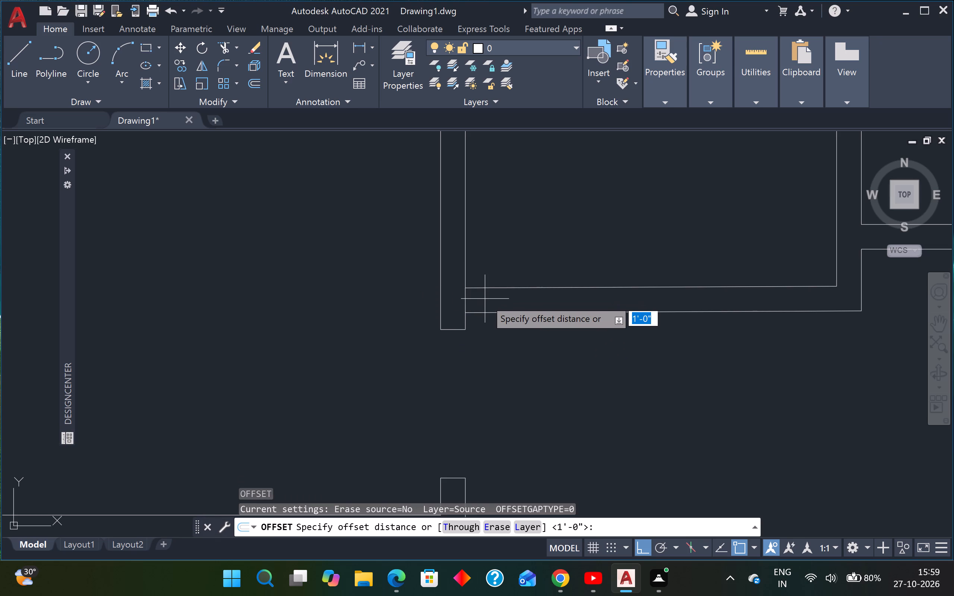
type("6\"")
key("Return")
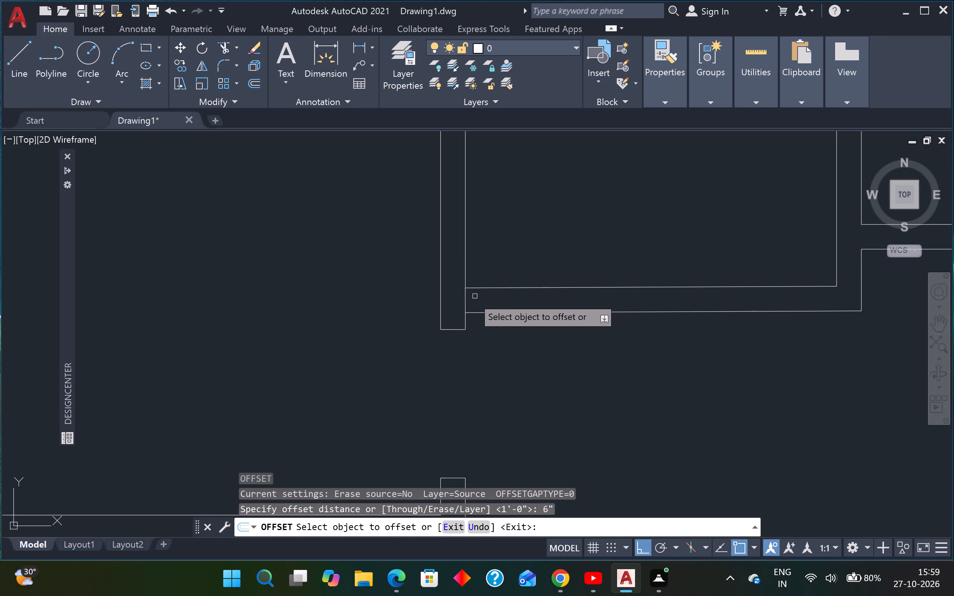
left_click(462, 300)
left_click(467, 299)
left_click(499, 298)
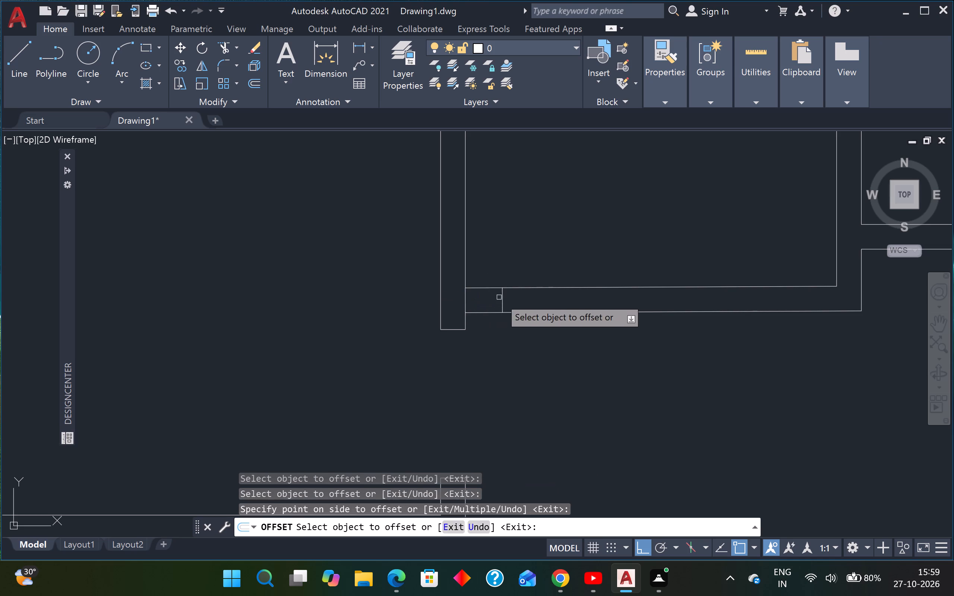
Offset the line 6" from the third partition by 2' along the horizontal partition toward the fourth partition.
key("Escape")
key("Escape")
type("O")
key("space")
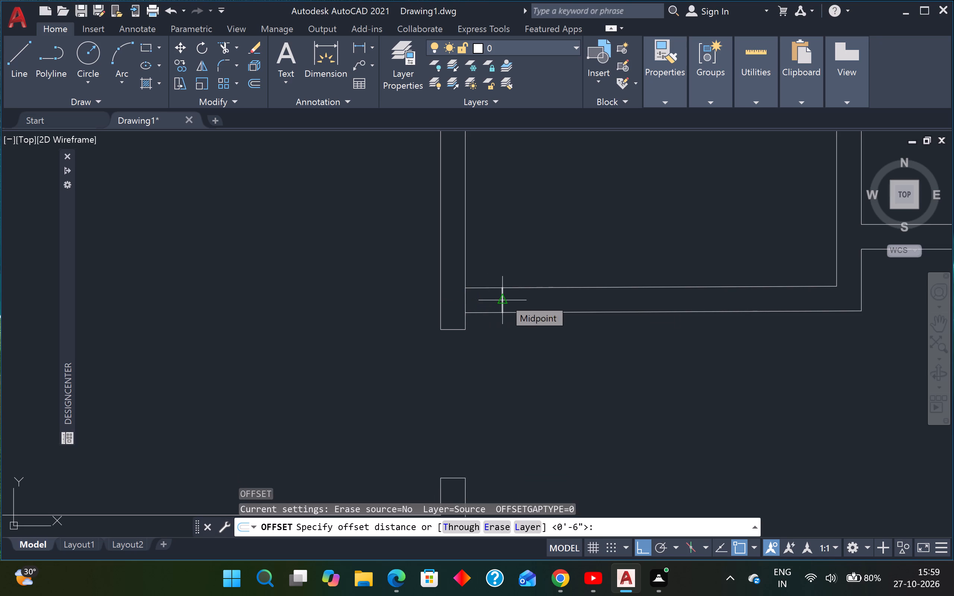
type("2'")
key("Return")
left_click(504, 298)
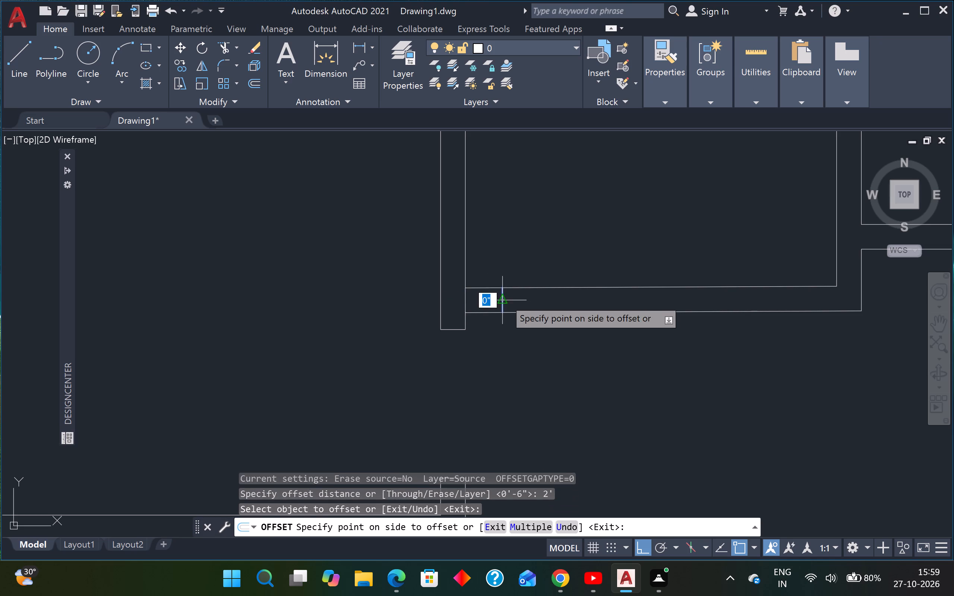
left_click(576, 304)
key("Escape")
key("Escape")
Trim the horizontal partition between the two cross lines into a 2' door opening and clear its junction with the third partition.
type("TR")
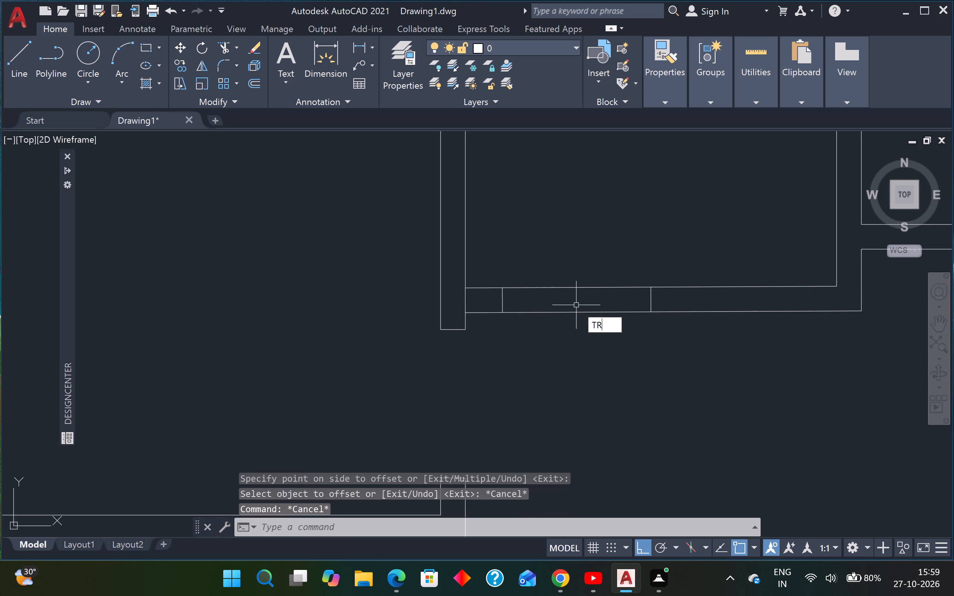
key("space")
left_click(579, 258)
left_click(565, 358)
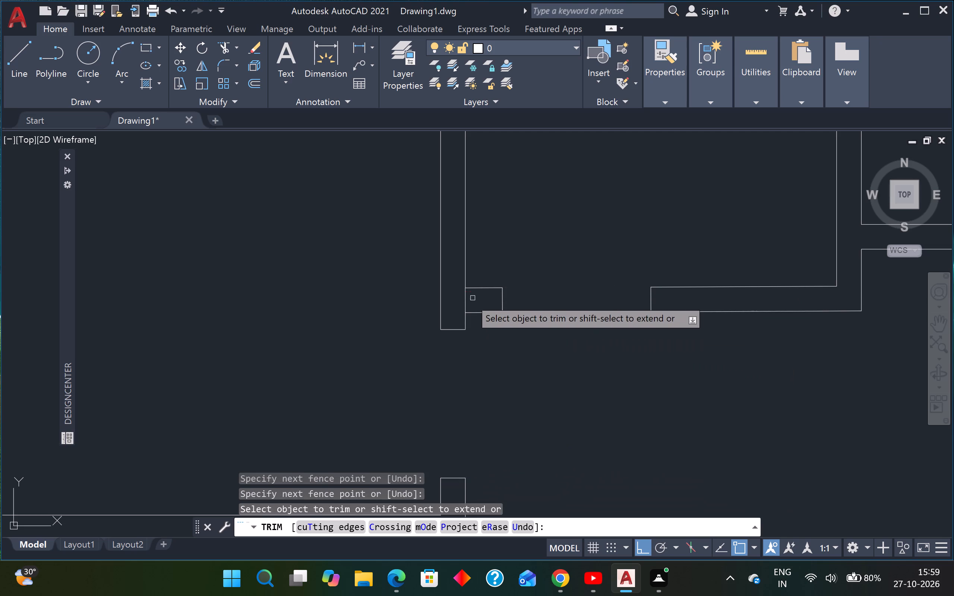
scroll(461, 301, "up", 3)
left_click(502, 283)
left_click(454, 291)
scroll(462, 300, "down", 6)
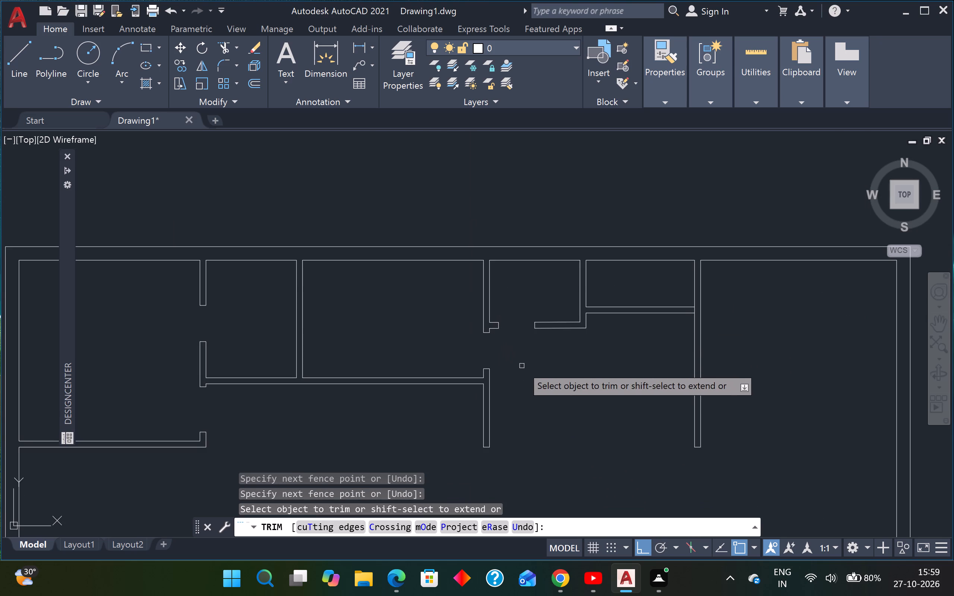
middle_click_drag(521, 366, 472, 359)
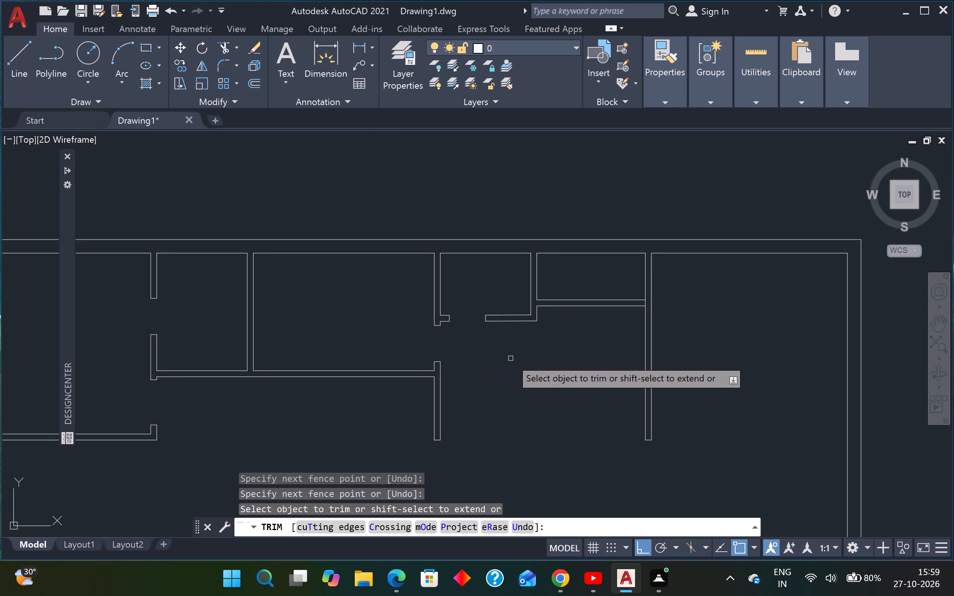
middle_click_drag(527, 326, 517, 332)
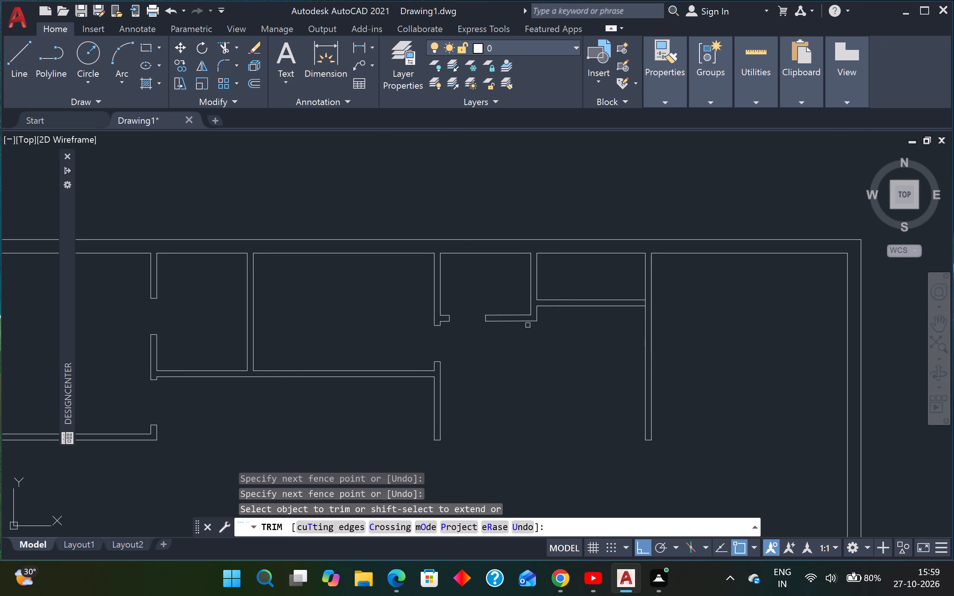
middle_click_drag(517, 332, 432, 351)
key("Escape")
key("Escape")
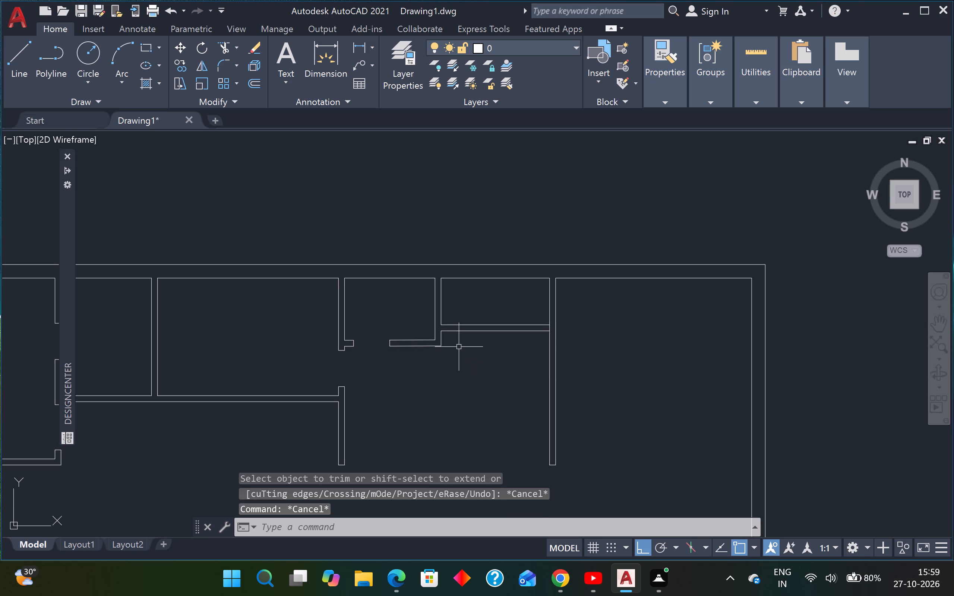
Draw a vertical line across the horizontal partition between the fourth and fifth partitions, flush with the fourth partition's right face.
type("L")
key("space")
scroll(441, 334, "up", 3)
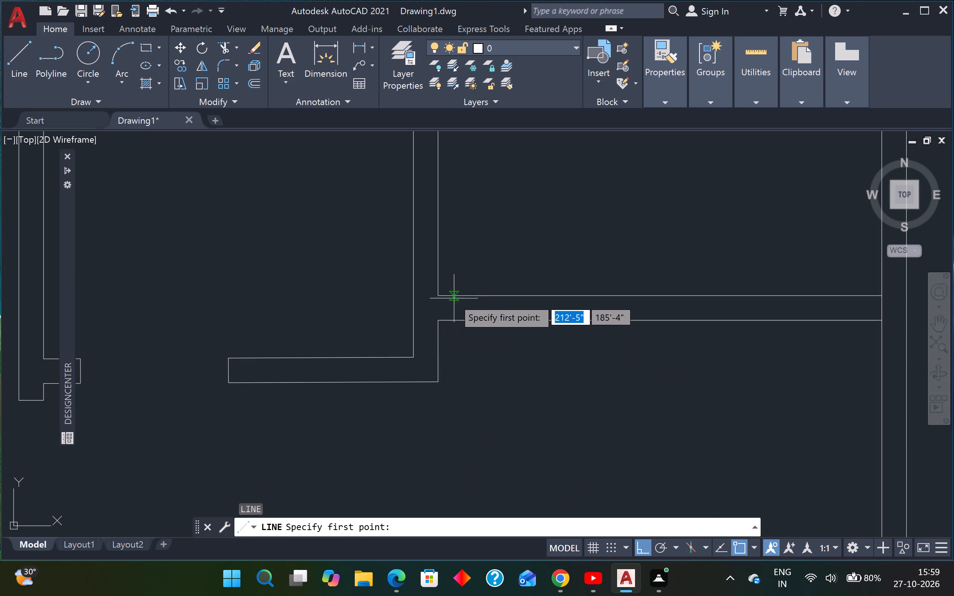
scroll(433, 295, "up", 3)
left_click(455, 298)
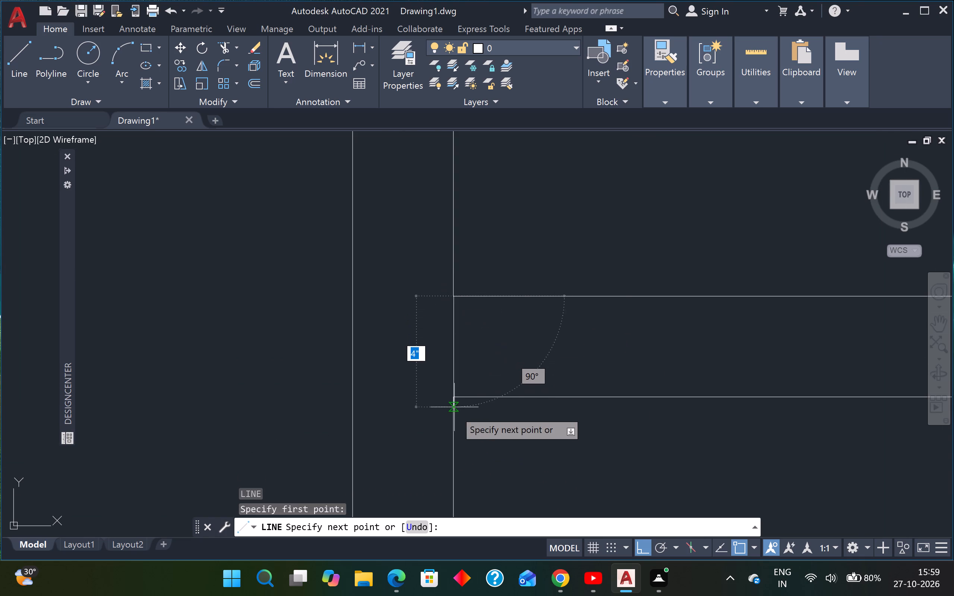
left_click(452, 397)
key("Escape")
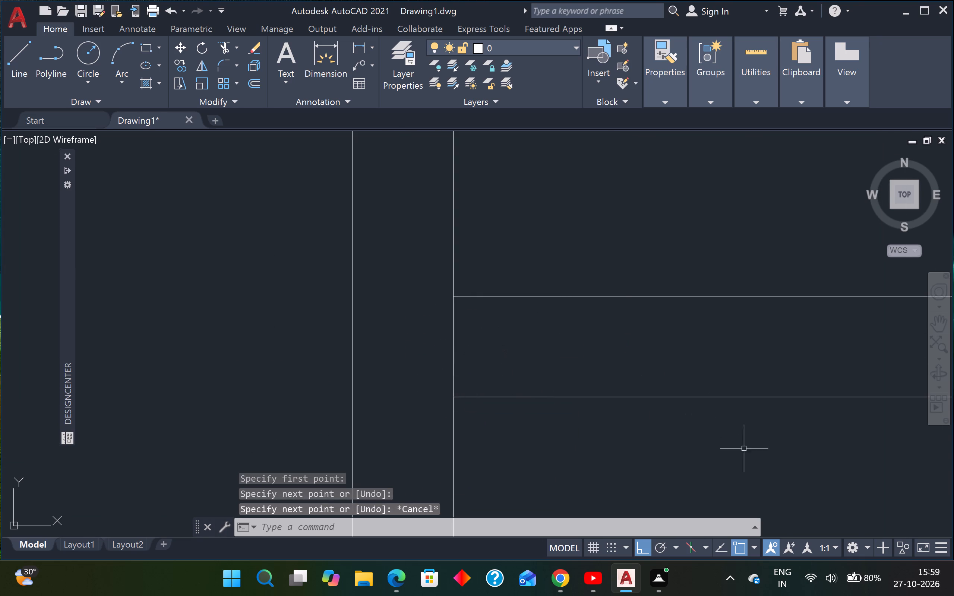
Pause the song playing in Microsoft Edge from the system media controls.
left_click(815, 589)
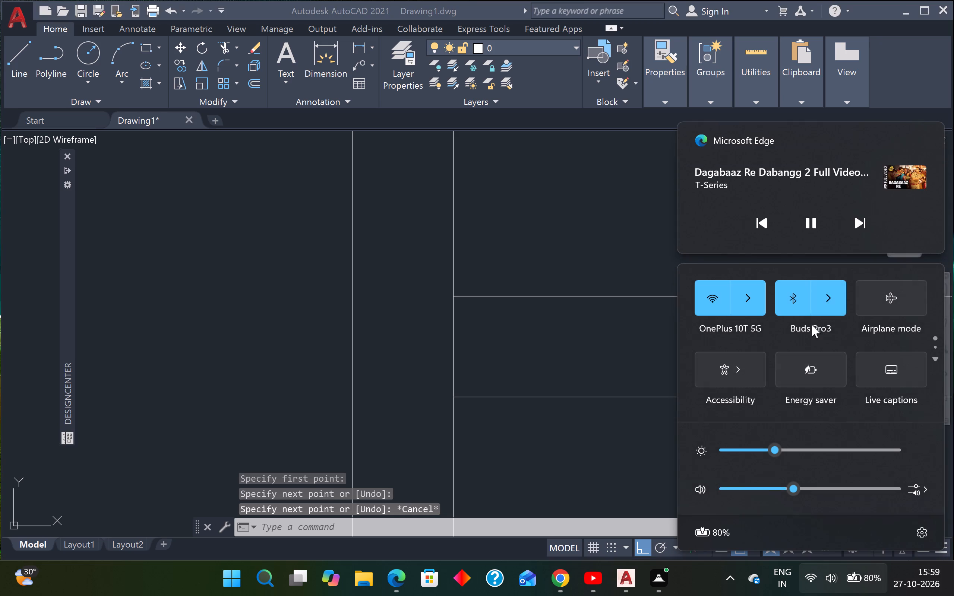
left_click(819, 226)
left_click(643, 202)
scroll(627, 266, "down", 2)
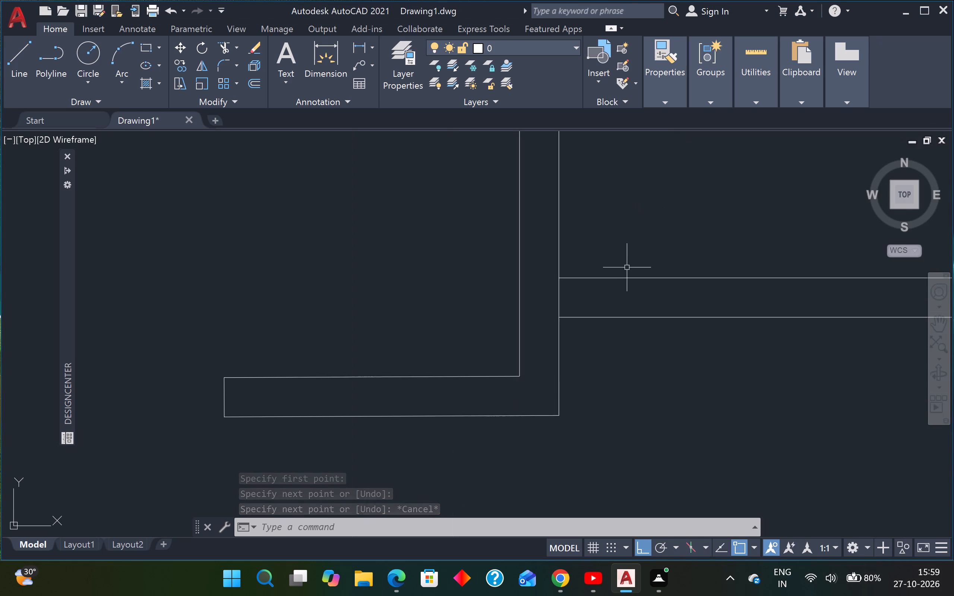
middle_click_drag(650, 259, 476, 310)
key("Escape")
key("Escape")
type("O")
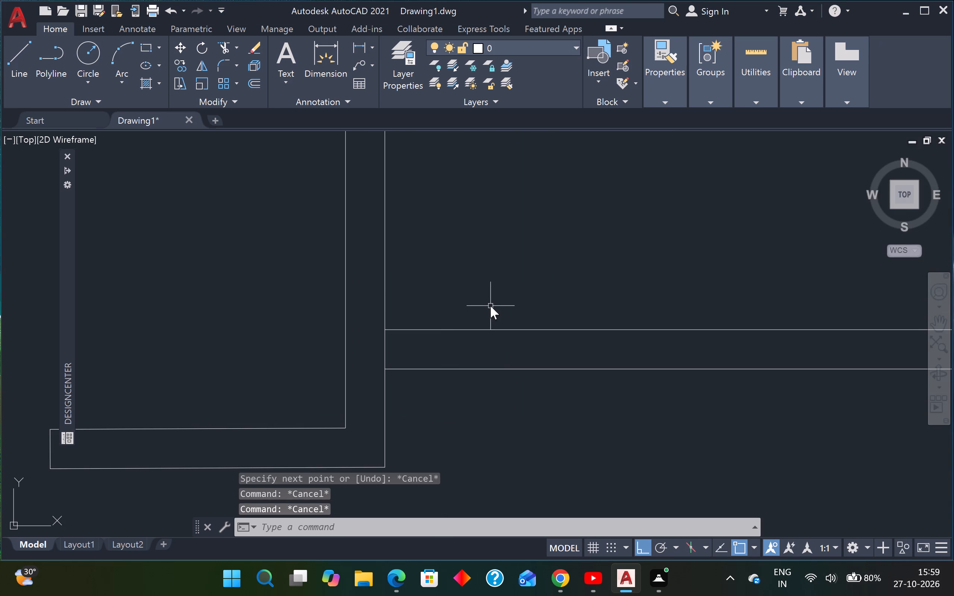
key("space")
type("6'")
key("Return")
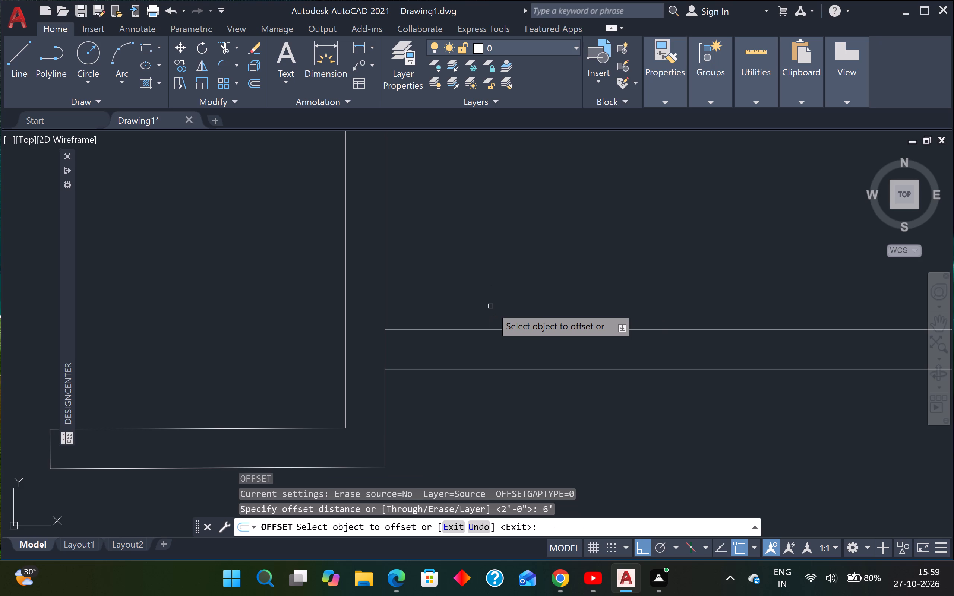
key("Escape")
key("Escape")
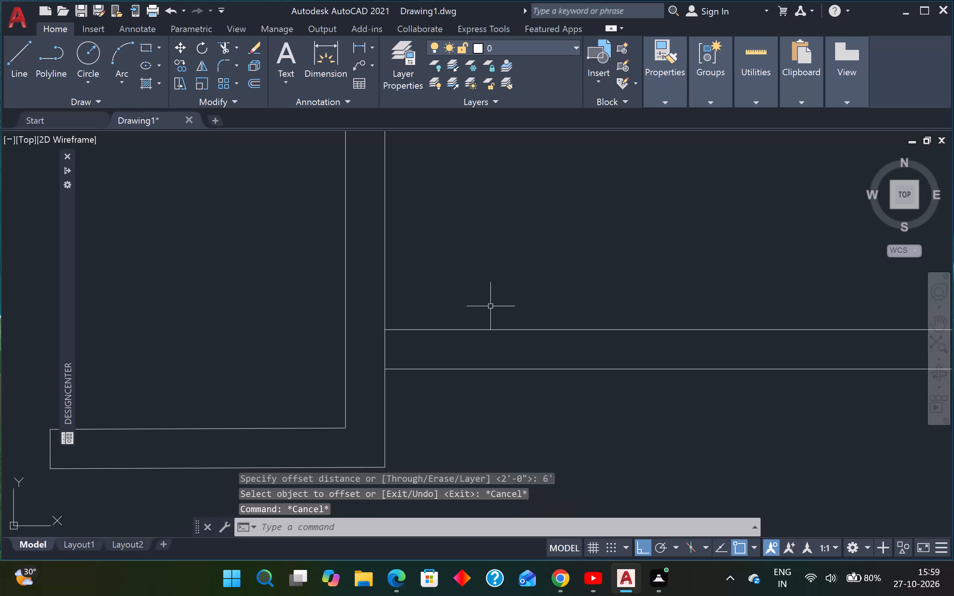
Offset the line at the fourth partition's right face by 6" into the horizontal partition toward the fifth partition.
type("O")
key("space")
type("6\"")
key("Return")
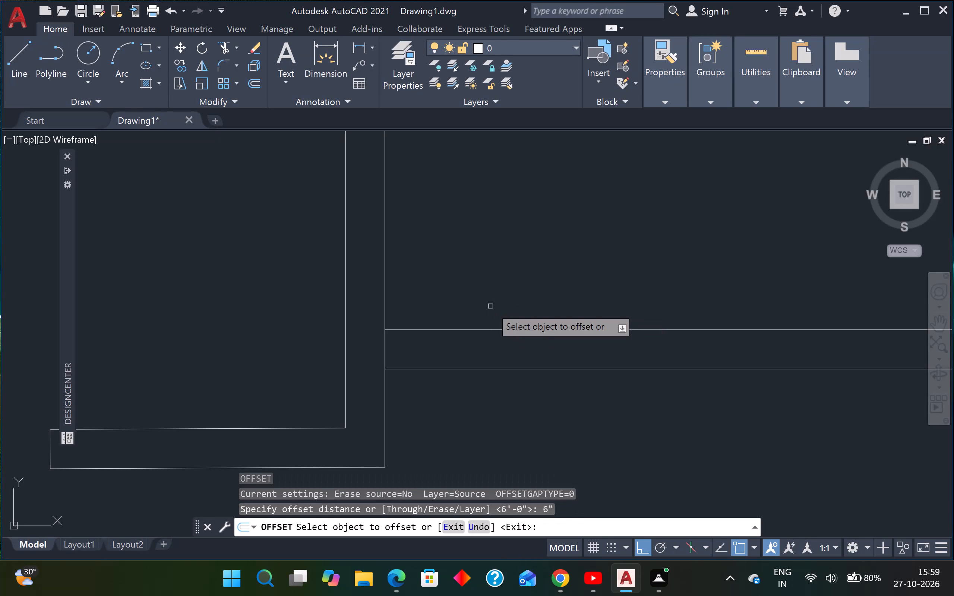
left_click(383, 361)
left_click(437, 351)
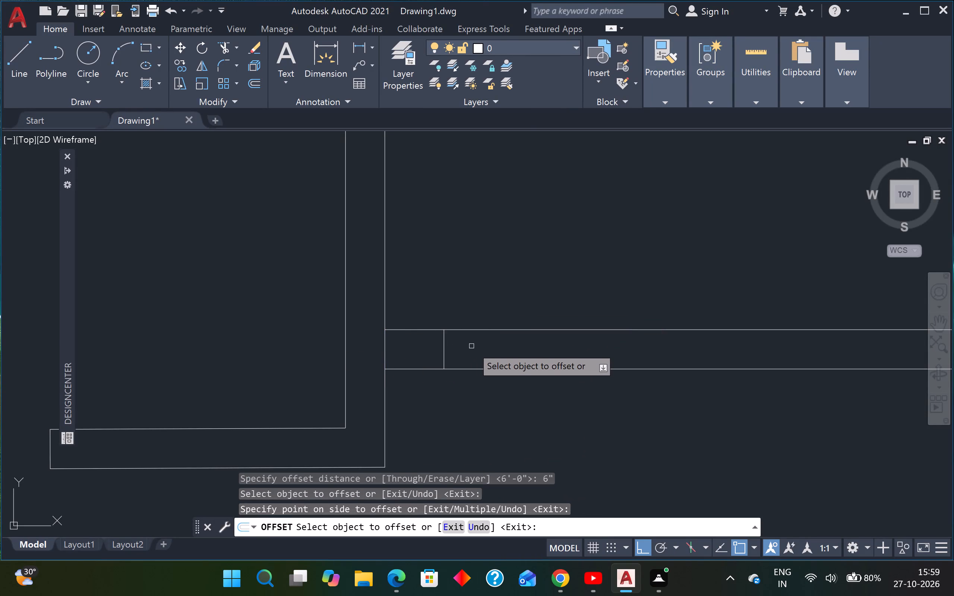
key("Escape")
Offset the line 6" from the fourth partition by 4' along the horizontal partition toward the fifth partition.
type("O")
key("space")
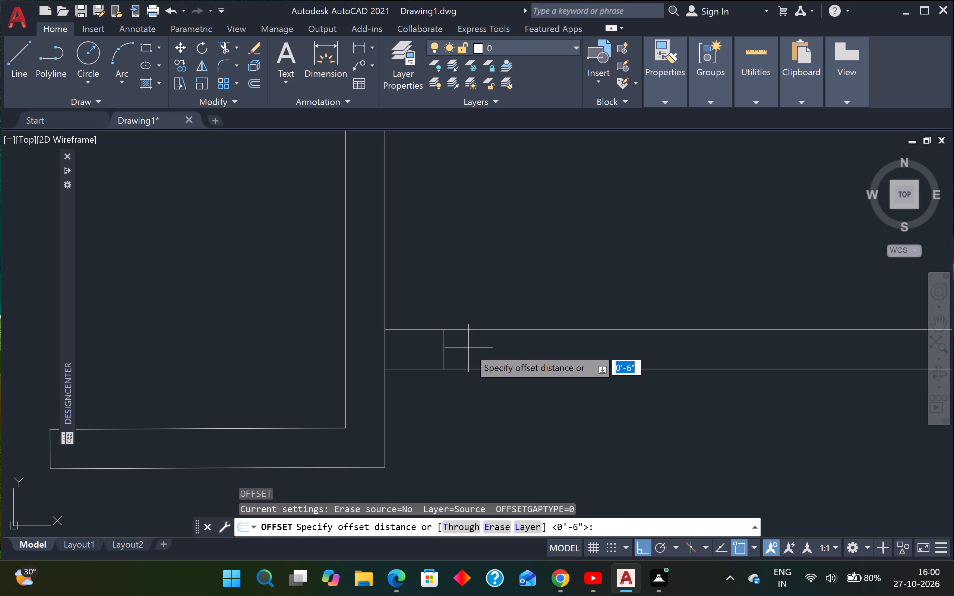
key("4")
key("apostrophe")
key("Return")
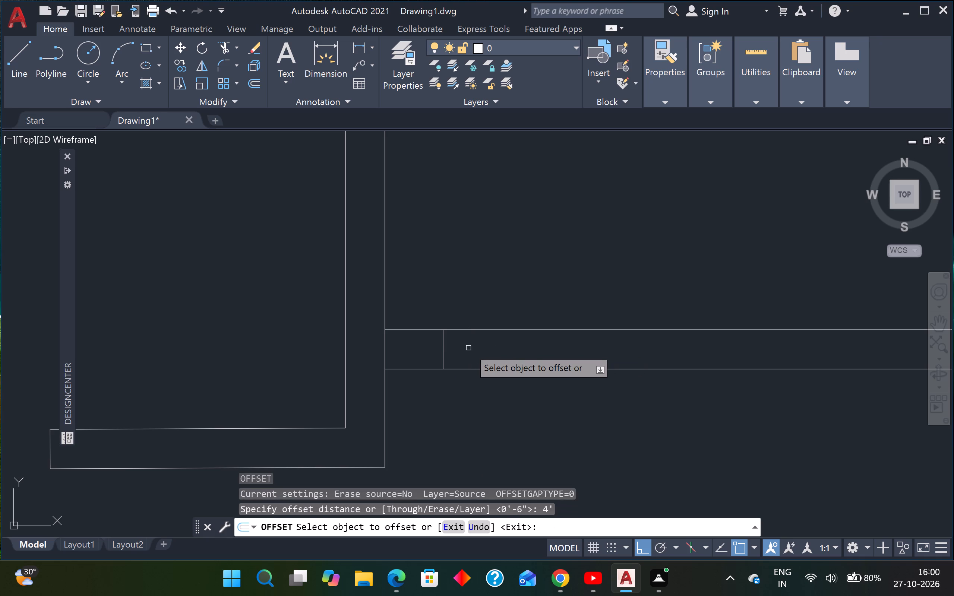
left_click(445, 351)
scroll(510, 356, "down", 4)
scroll(533, 352, "up", 2)
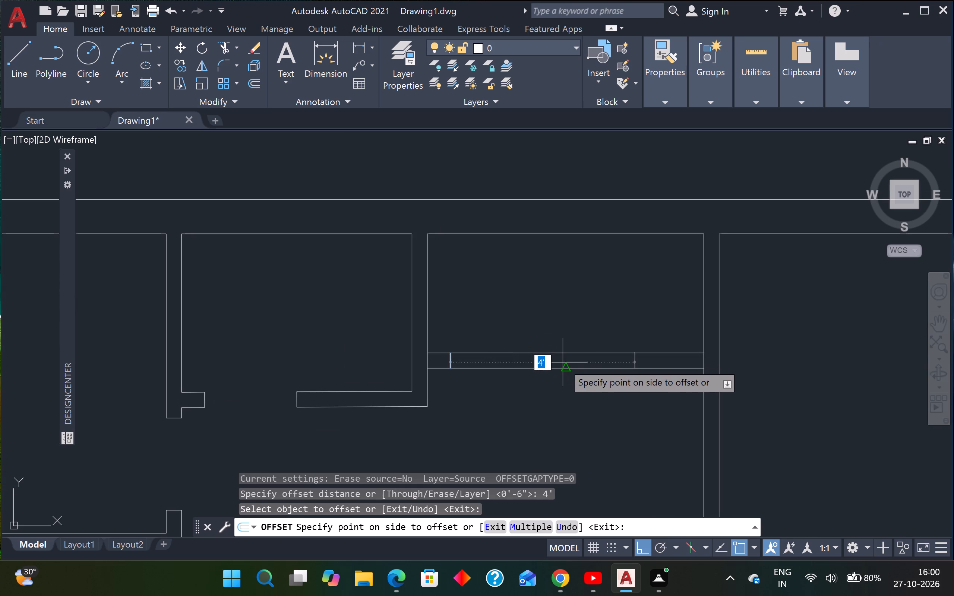
left_click(563, 362)
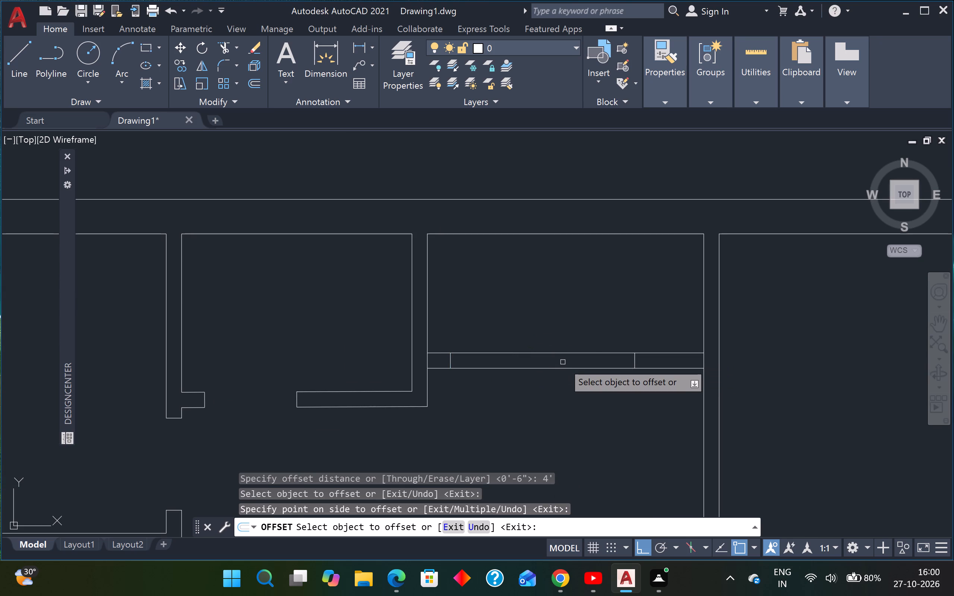
key("Escape")
key("Escape")
Trim the horizontal partition between the two cross lines into a 4' opening and clear its junction with the fourth partition.
type("TR")
key("space")
left_click(559, 322)
left_click(540, 402)
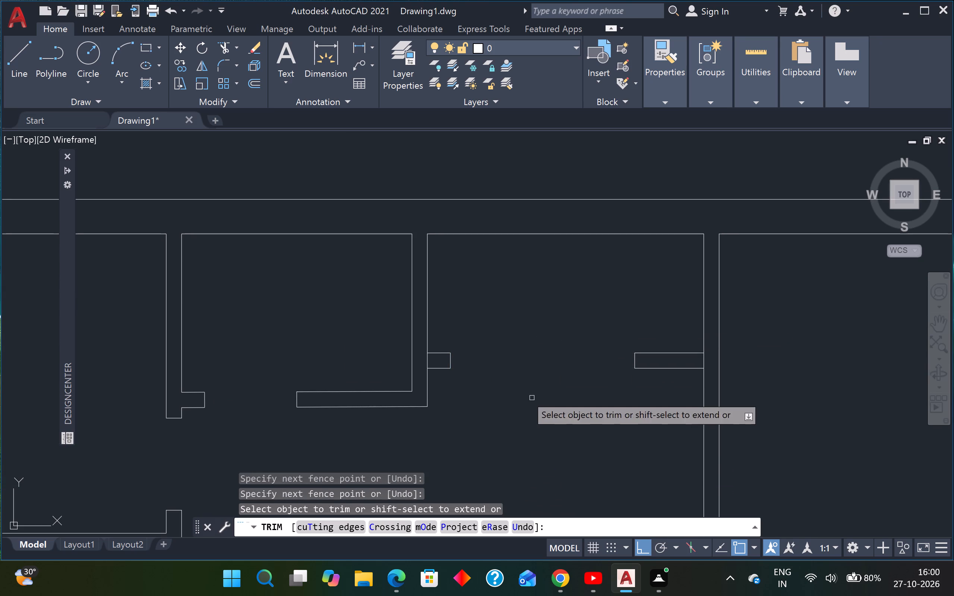
scroll(435, 363, "up", 3)
left_click(426, 362)
left_click(396, 370)
scroll(396, 370, "down", 6)
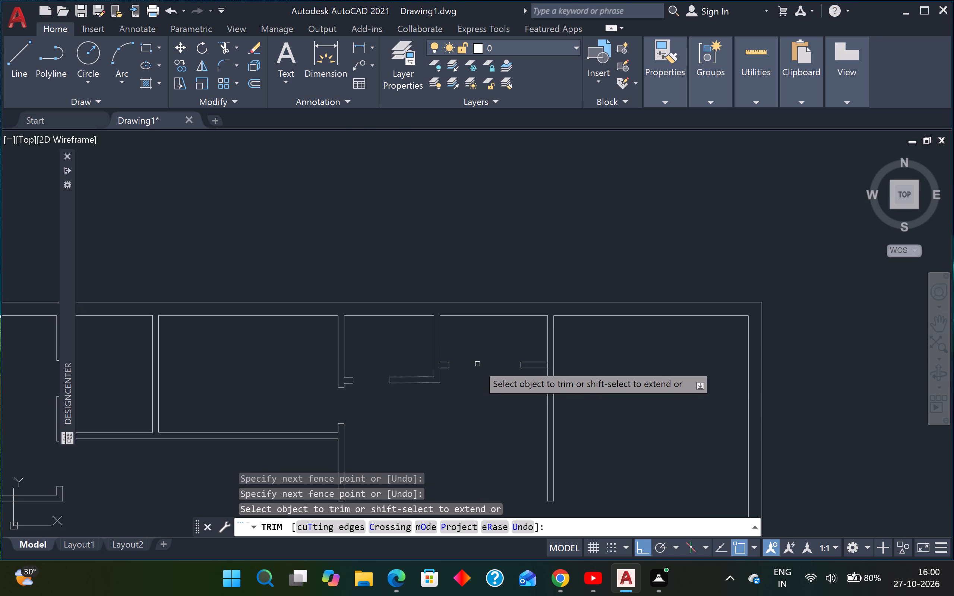
Examine the row of rooms and door openings within the whole floor plan.
scroll(477, 364, "down", 2)
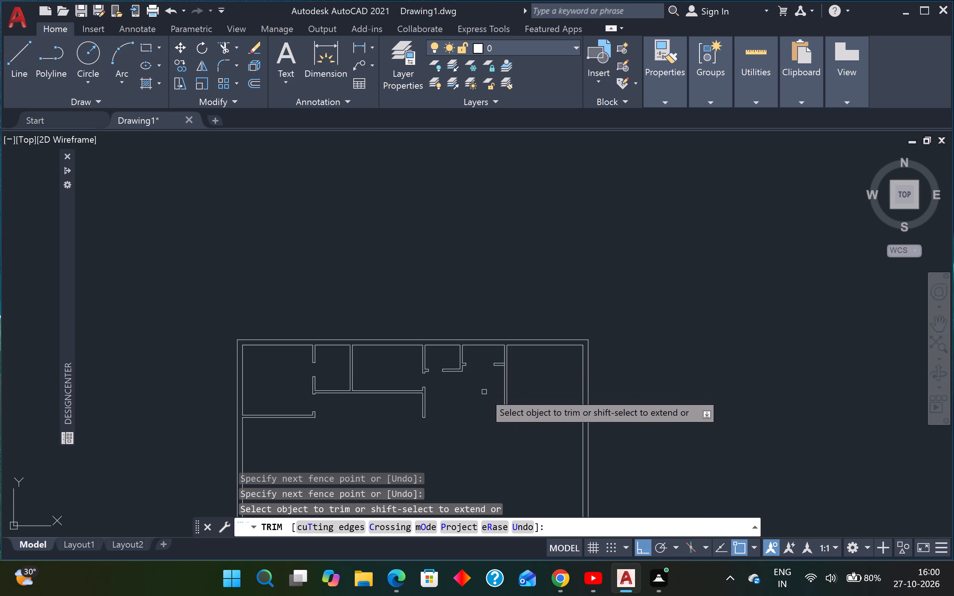
scroll(484, 393, "up", 1)
middle_click_drag(484, 393, 557, 395)
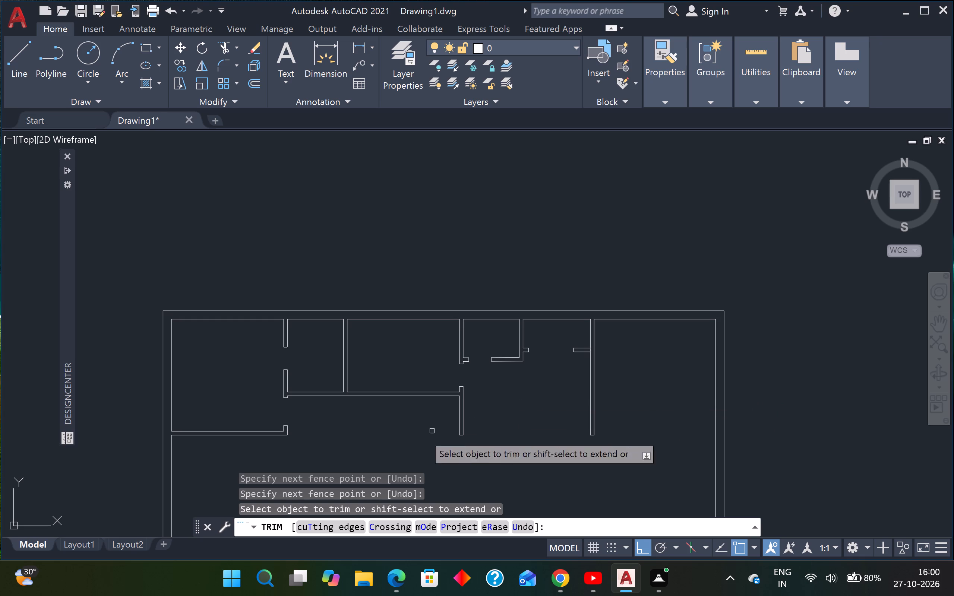
middle_click_drag(301, 442, 511, 354)
scroll(531, 351, "down", 2)
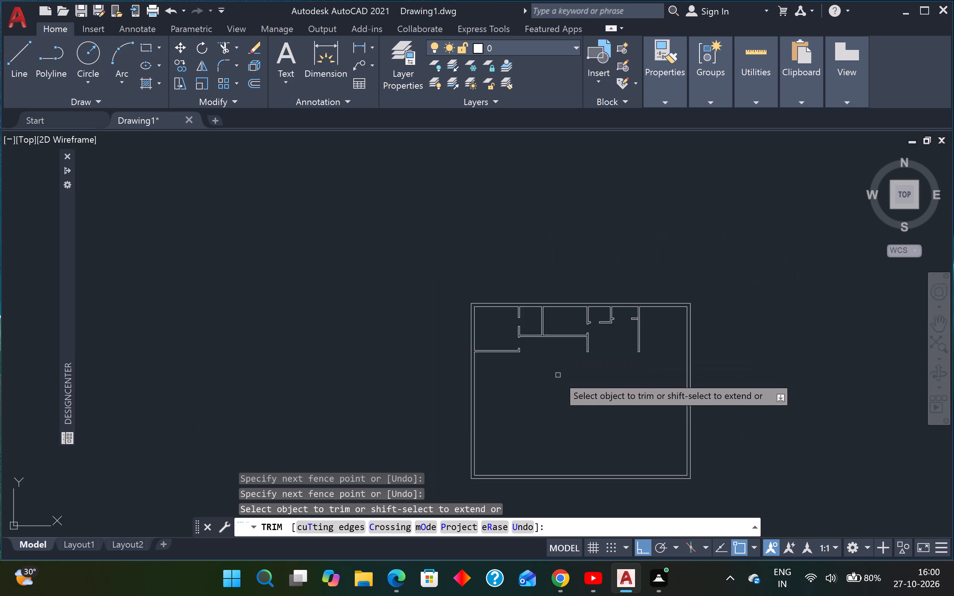
middle_click_drag(558, 377, 332, 374)
scroll(385, 369, "up", 2)
middle_click_drag(400, 379, 445, 376)
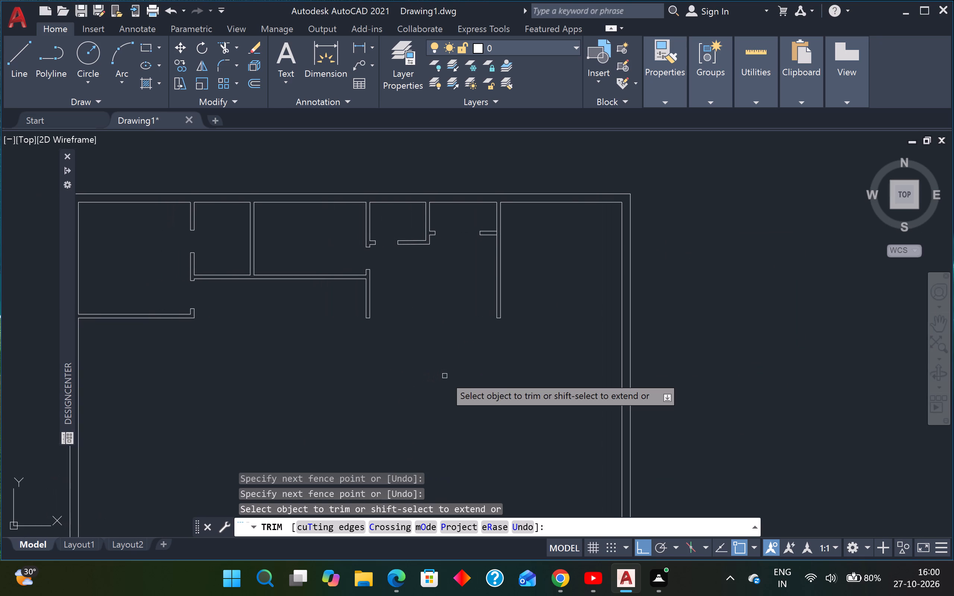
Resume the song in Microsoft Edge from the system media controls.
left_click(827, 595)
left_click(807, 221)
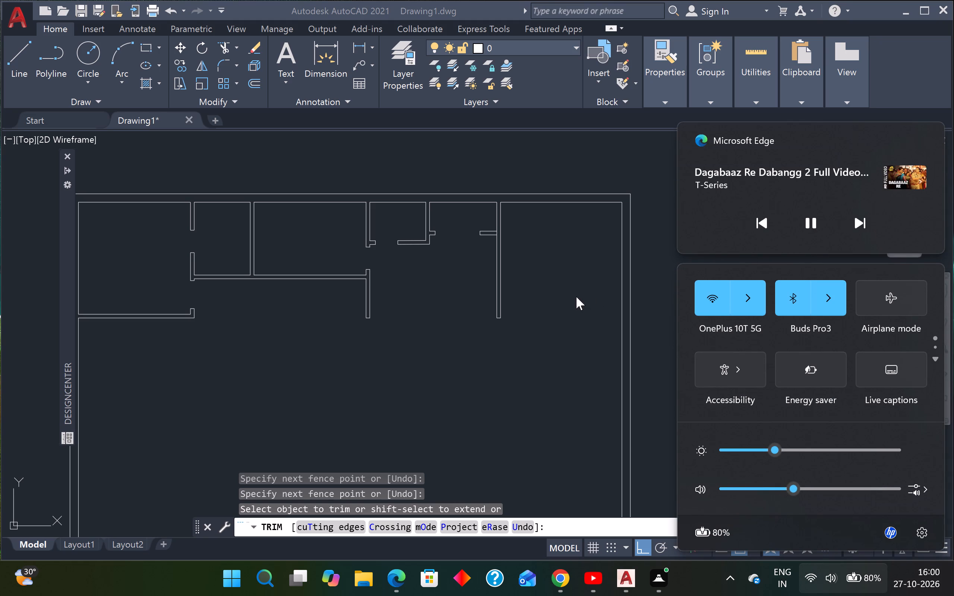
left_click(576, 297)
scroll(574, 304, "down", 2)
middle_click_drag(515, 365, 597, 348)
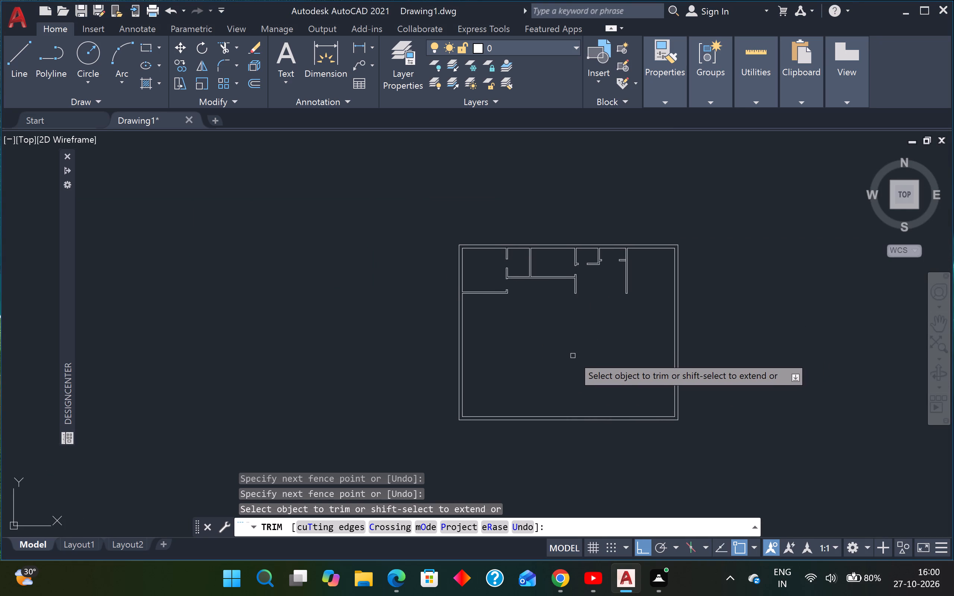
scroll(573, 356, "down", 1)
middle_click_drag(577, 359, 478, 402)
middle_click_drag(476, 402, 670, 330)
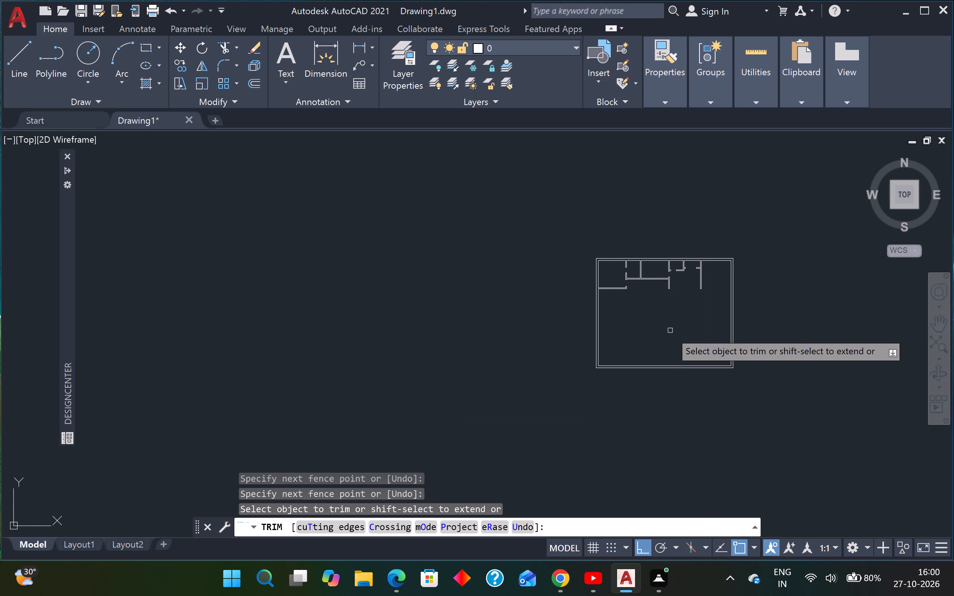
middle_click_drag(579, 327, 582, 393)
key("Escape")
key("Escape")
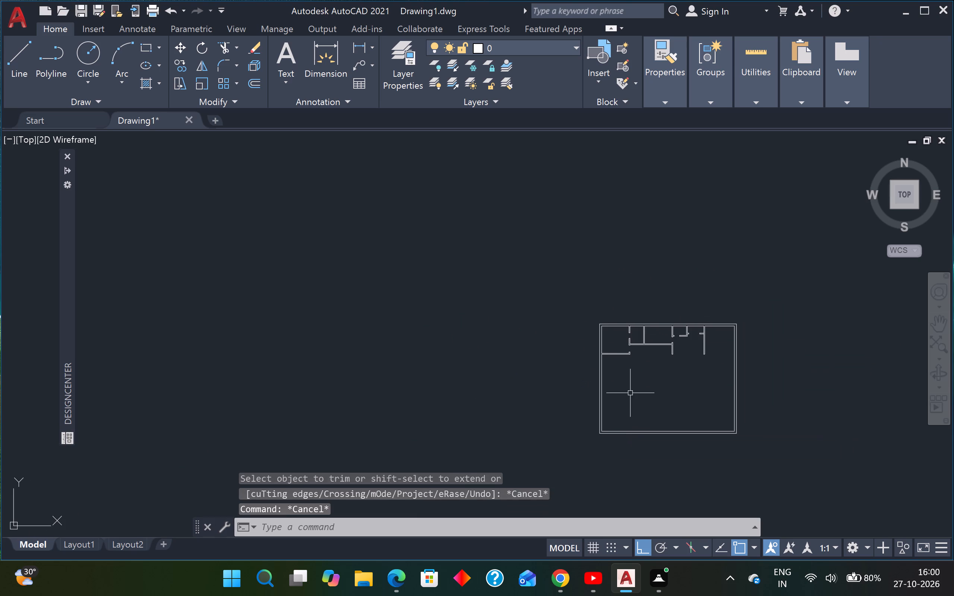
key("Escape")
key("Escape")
Draw a three-sided projection from the first room's west wall inner face, 2' outward and about 6' long, back to the wall.
scroll(619, 396, "up", 1)
middle_click_drag(612, 384, 633, 379)
scroll(630, 380, "up", 1)
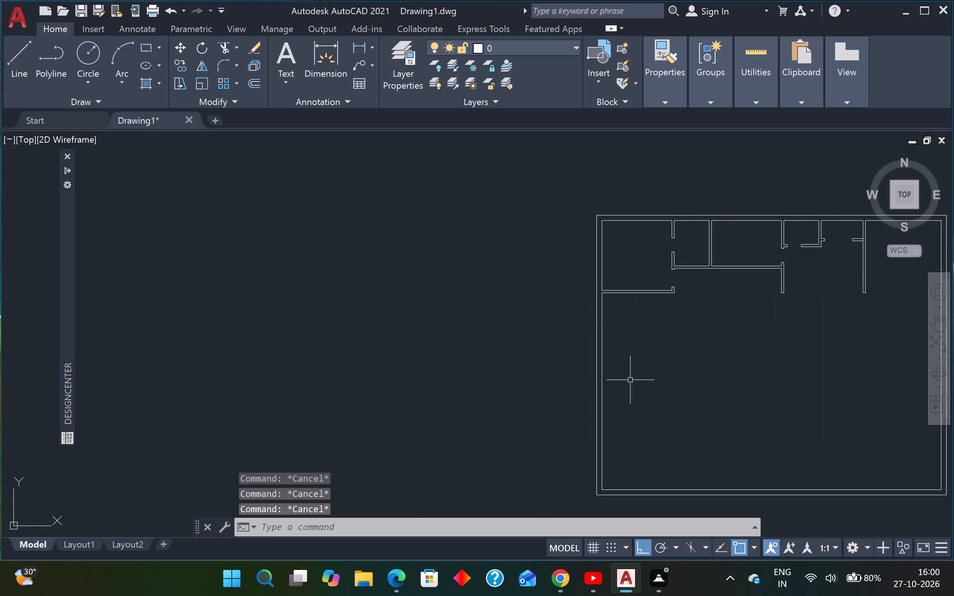
middle_click_drag(629, 380, 576, 412)
scroll(549, 278, "up", 2)
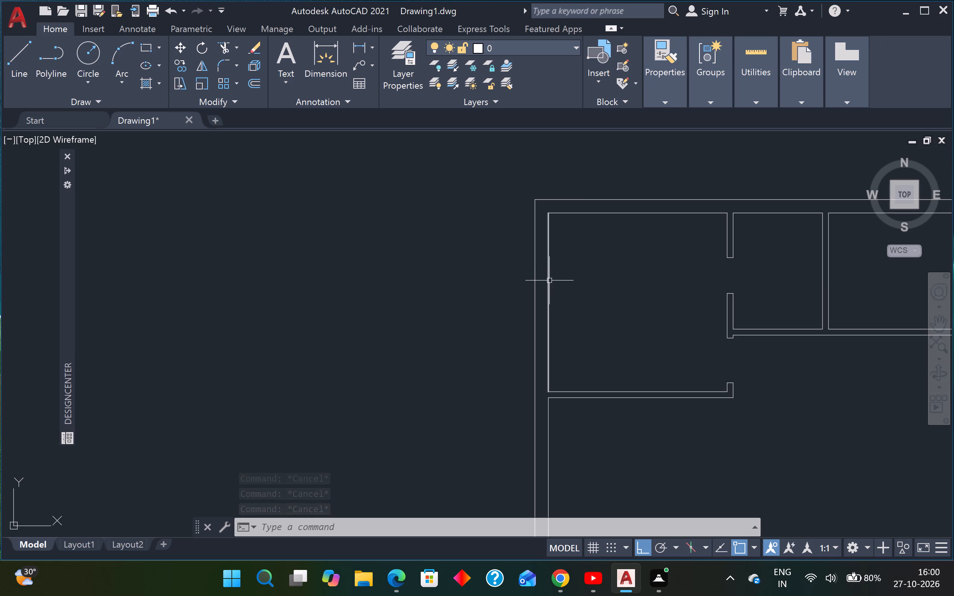
type("L")
key("space")
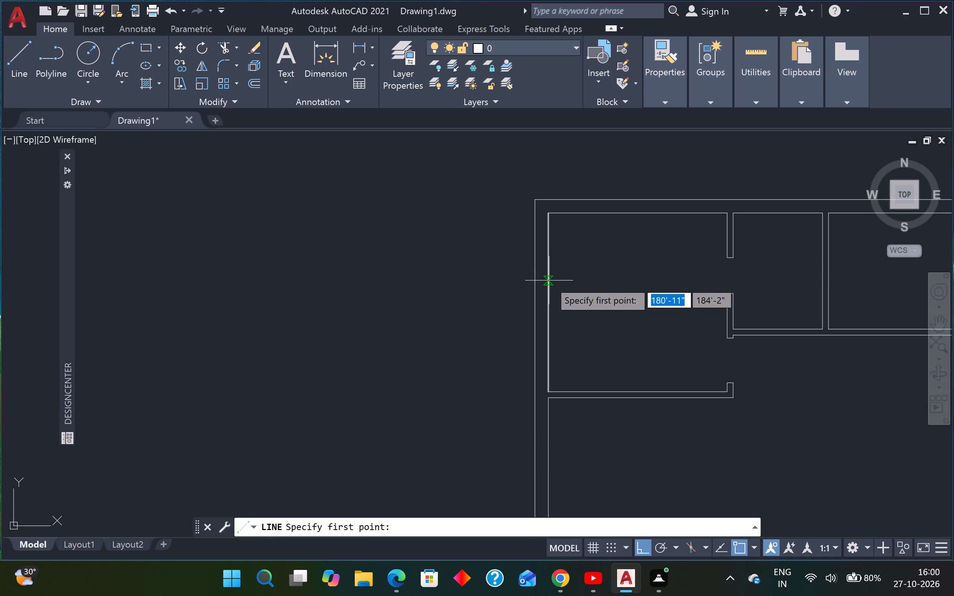
left_click(549, 245)
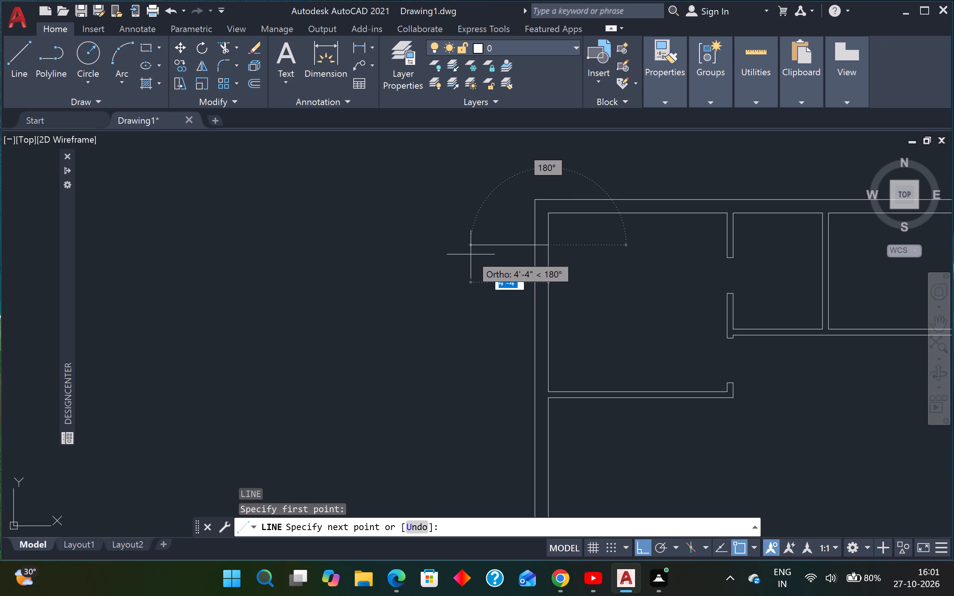
type("2'")
key("Return")
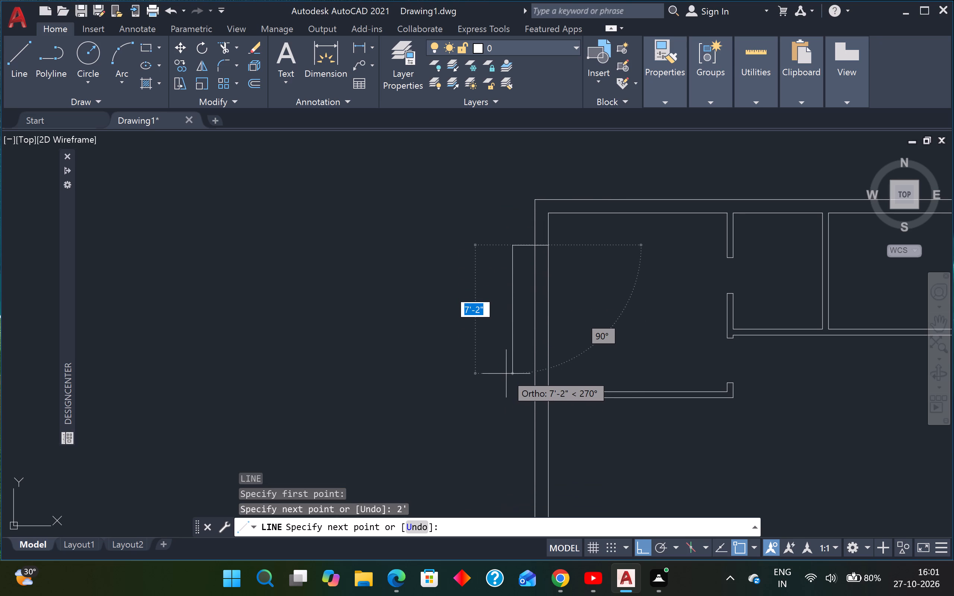
left_click(519, 352)
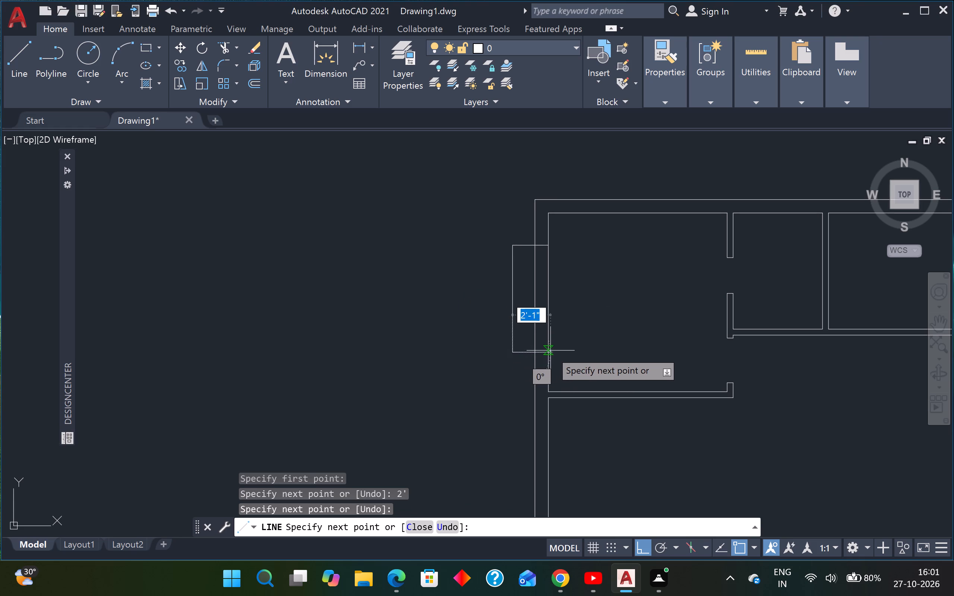
left_click(548, 352)
key("Escape")
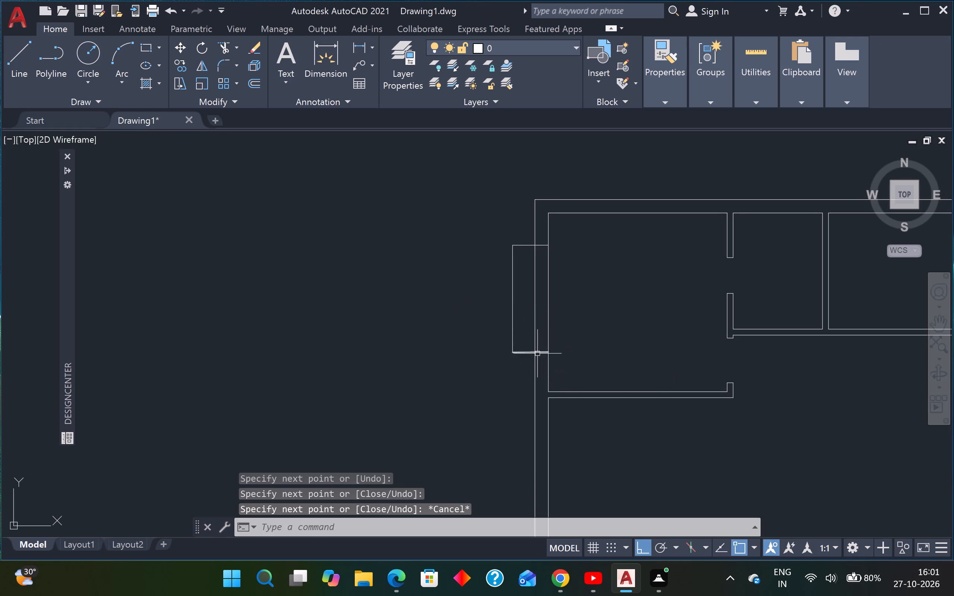
Offset the projection's three lines outward by 9" to form its wall thickness.
scroll(508, 409, "down", 1)
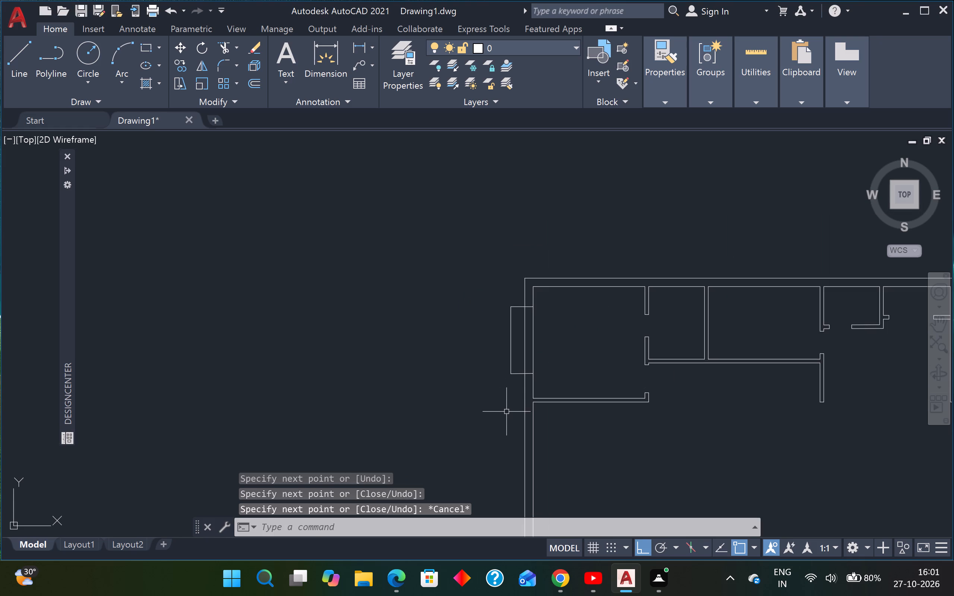
middle_click_drag(502, 417, 494, 454)
scroll(495, 425, "up", 2)
key("Escape")
key("Escape")
type("O")
key("space")
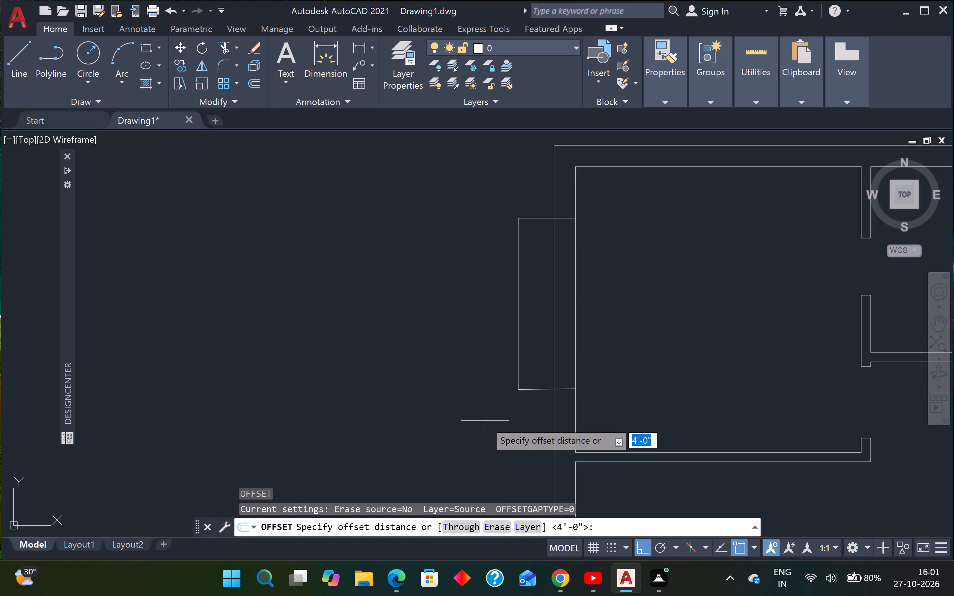
type("9\"")
key("Return")
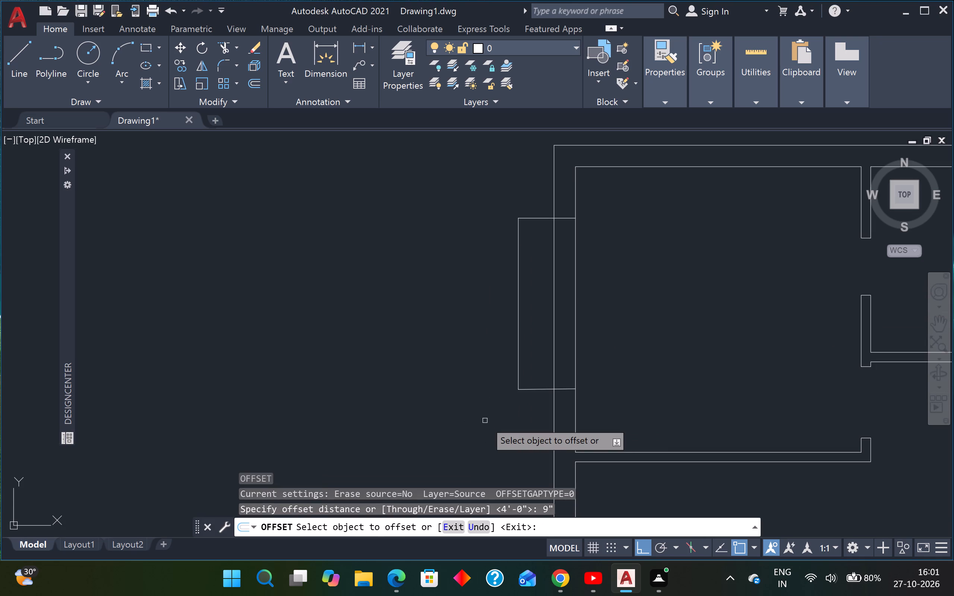
left_click(519, 327)
left_click(501, 328)
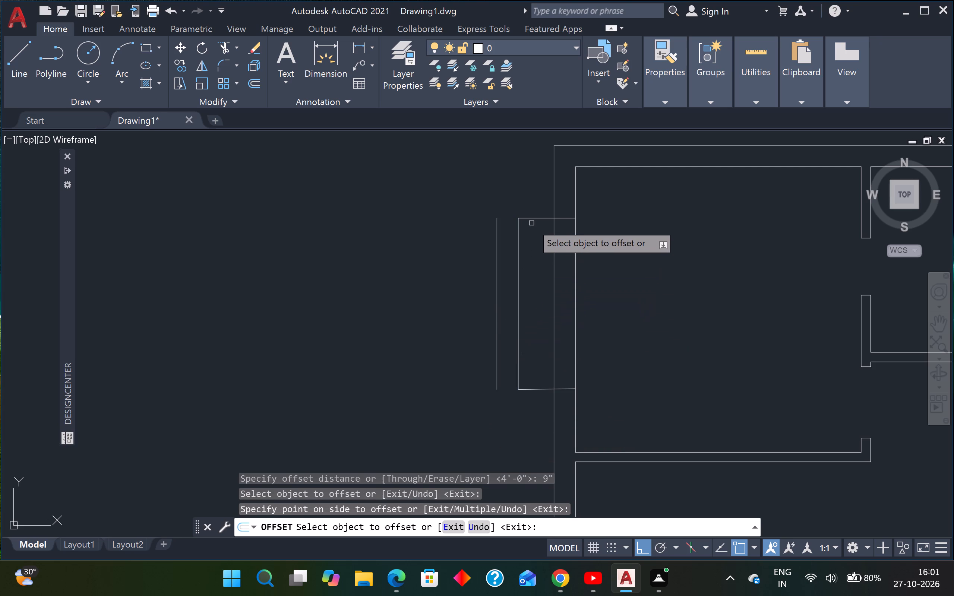
left_click(530, 214)
left_click(531, 219)
left_click(529, 198)
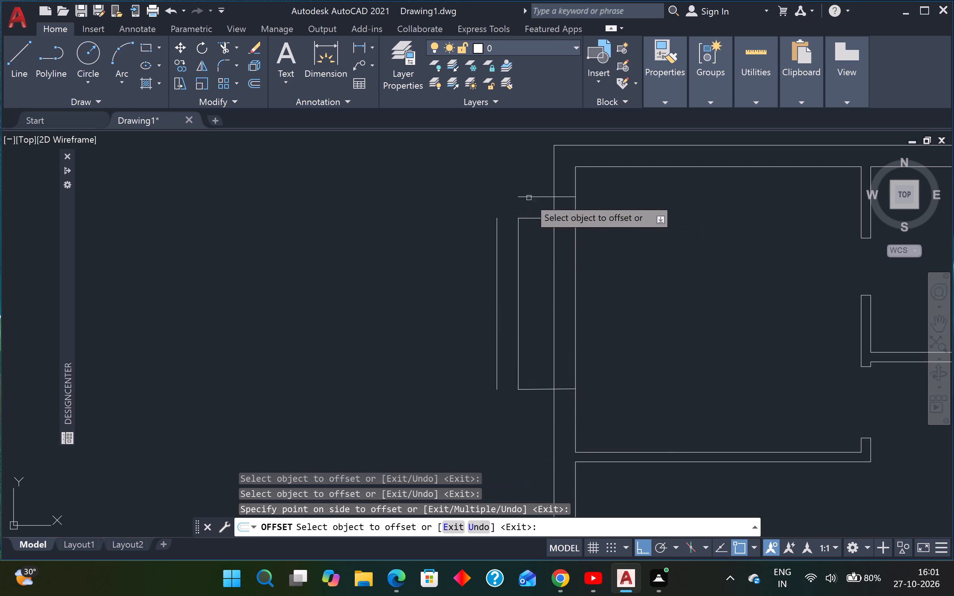
left_click(539, 391)
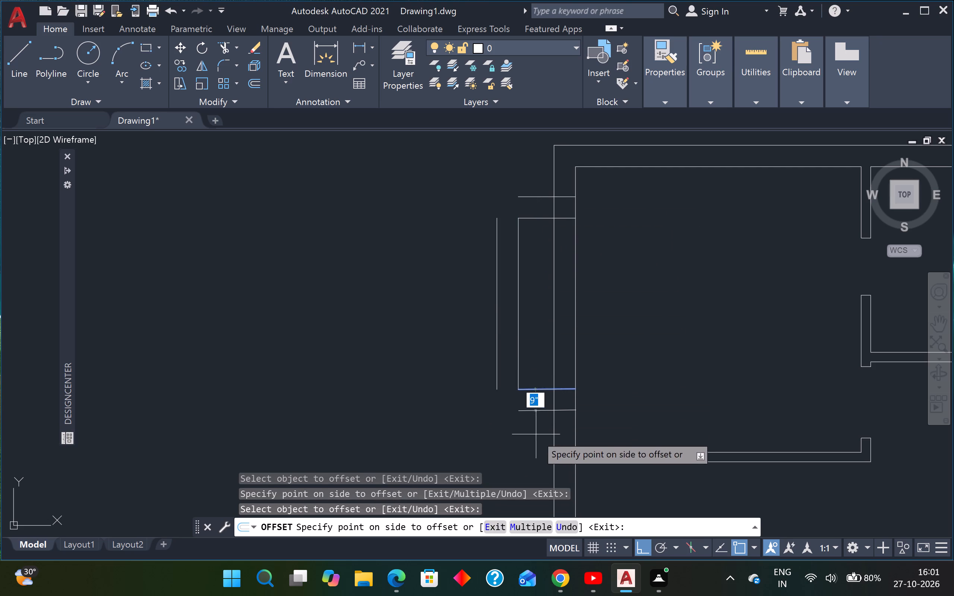
left_click(536, 434)
key("Escape")
key("Escape")
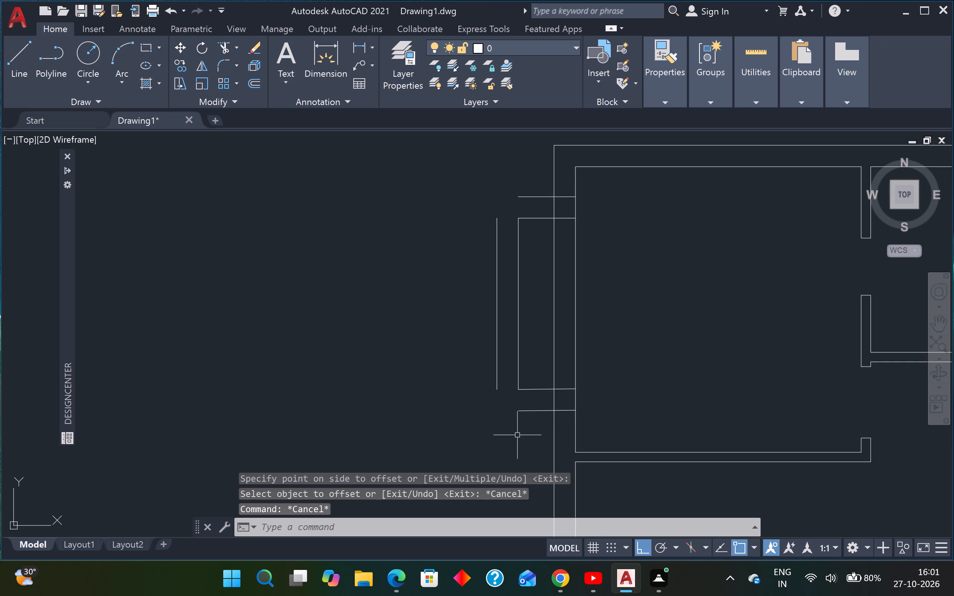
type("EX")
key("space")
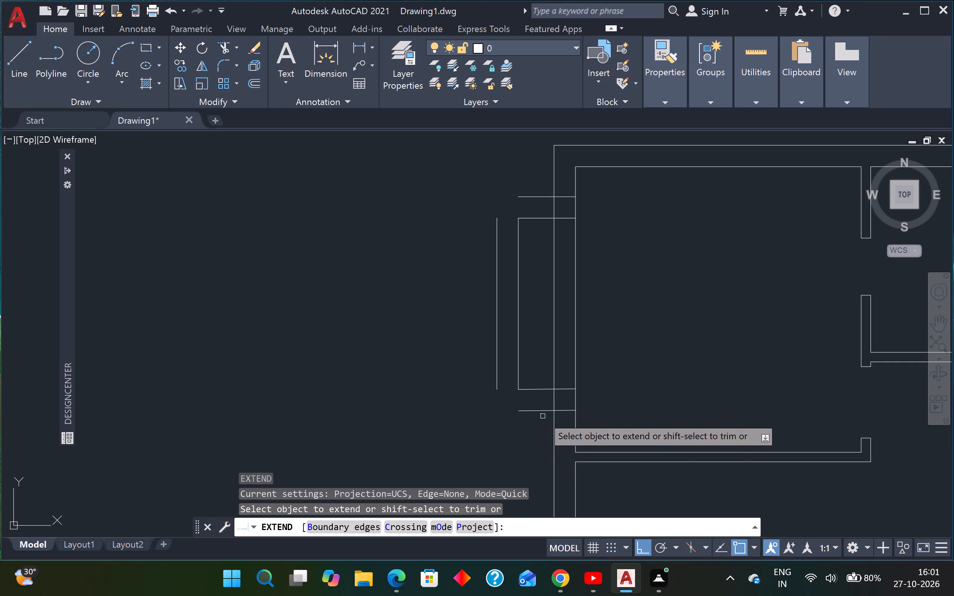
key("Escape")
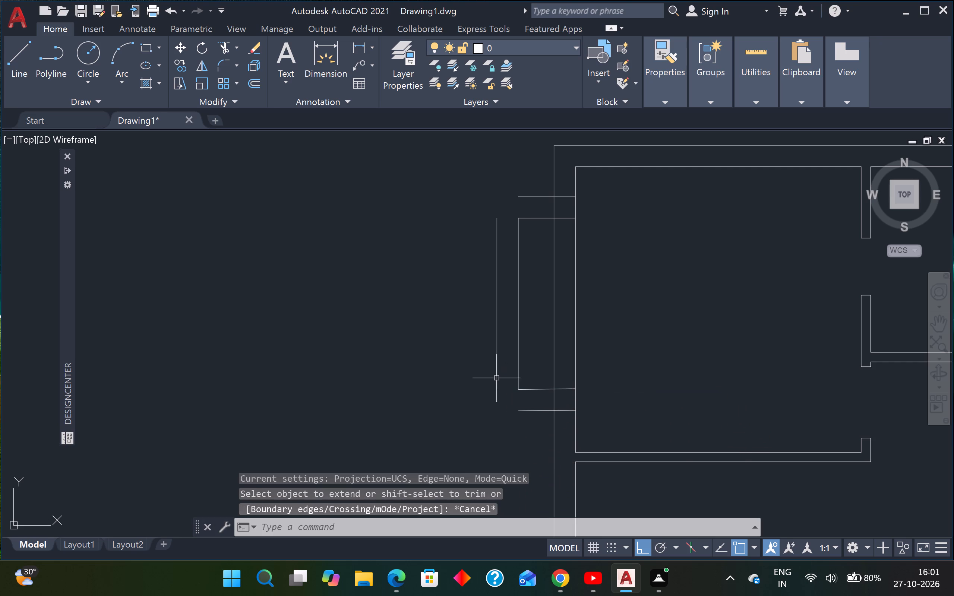
Draw horizontal lines westward from the outer ends of the upper and lower offset lines, past the offset vertical line.
key("l")
key("space")
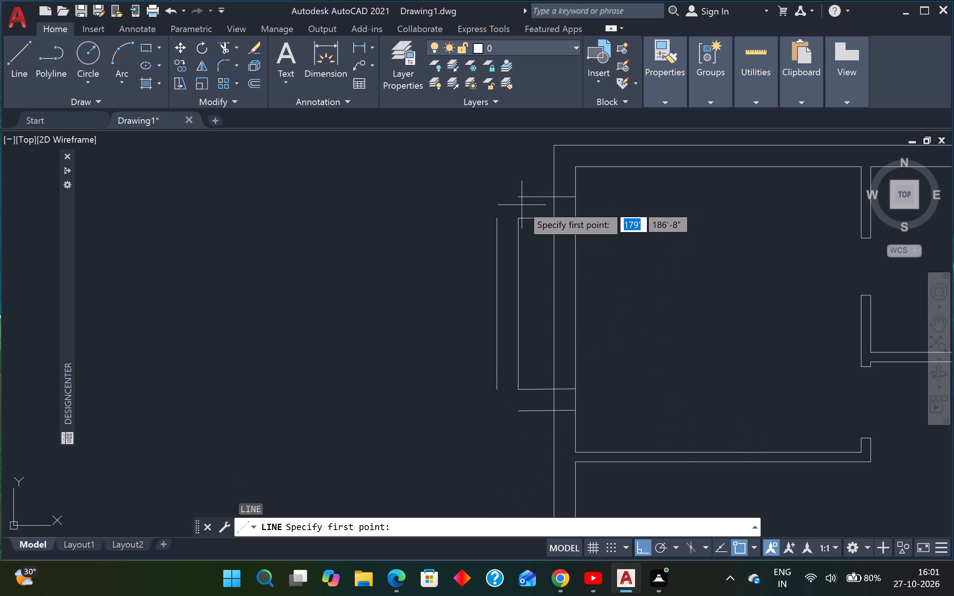
left_click(522, 200)
left_click(307, 232)
key("Escape")
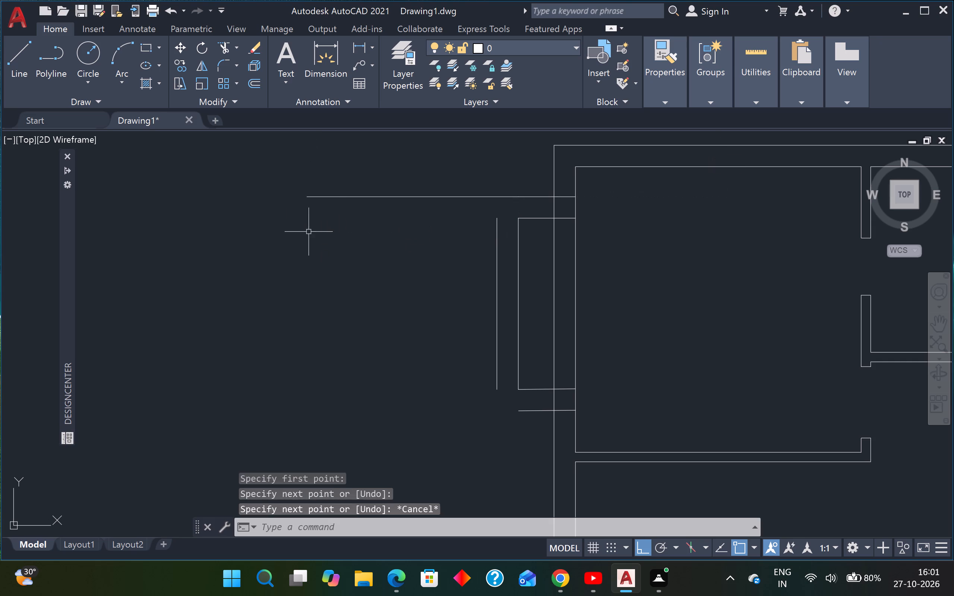
key("space")
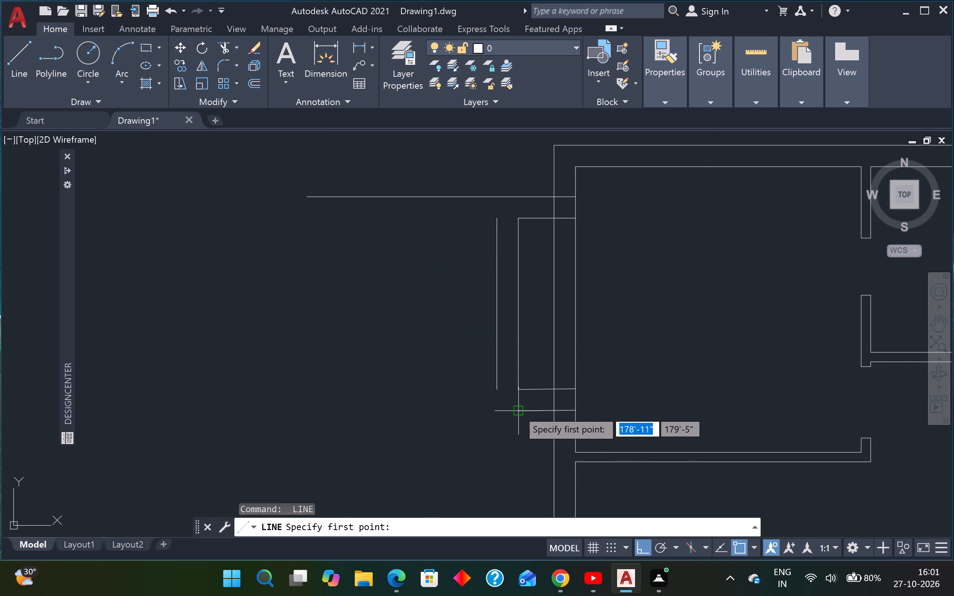
left_click_drag(517, 408, 506, 407)
left_click(231, 412)
key("Escape")
Extend the projection's outer vertical line at both ends to meet the upper and lower outer horizontal lines.
type("EX")
key("space")
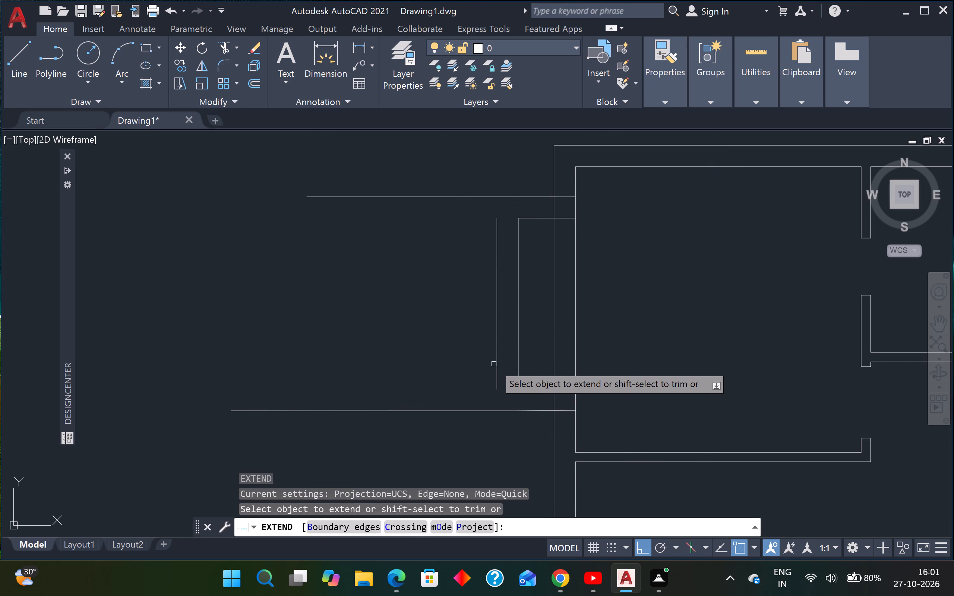
left_click(496, 367)
left_click(499, 226)
key("Escape")
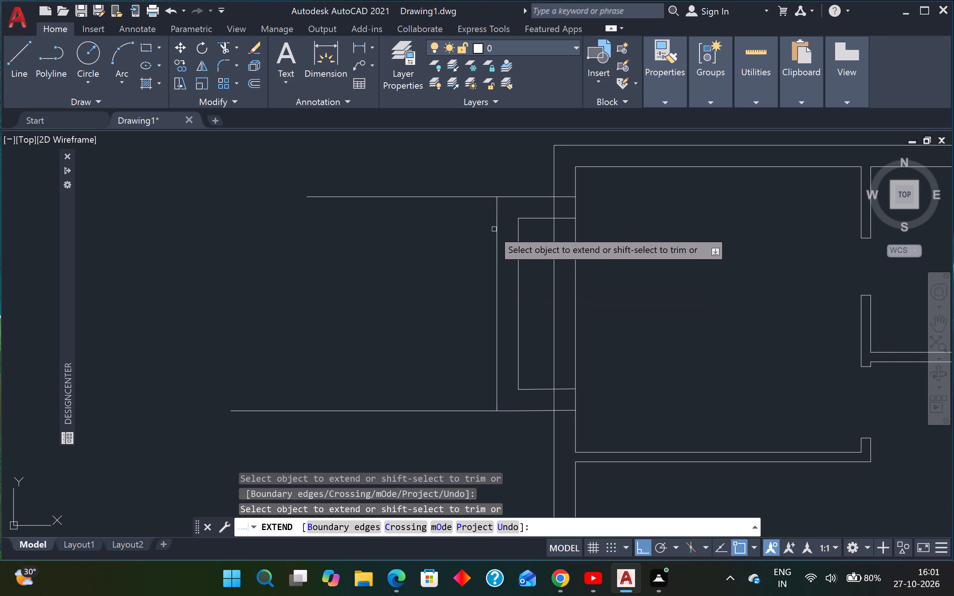
Trim the two horizontal line overhangs west of the projection's outer vertical line.
key("t")
key("r")
key("space")
left_click_drag(439, 227, 439, 222)
left_click(441, 186)
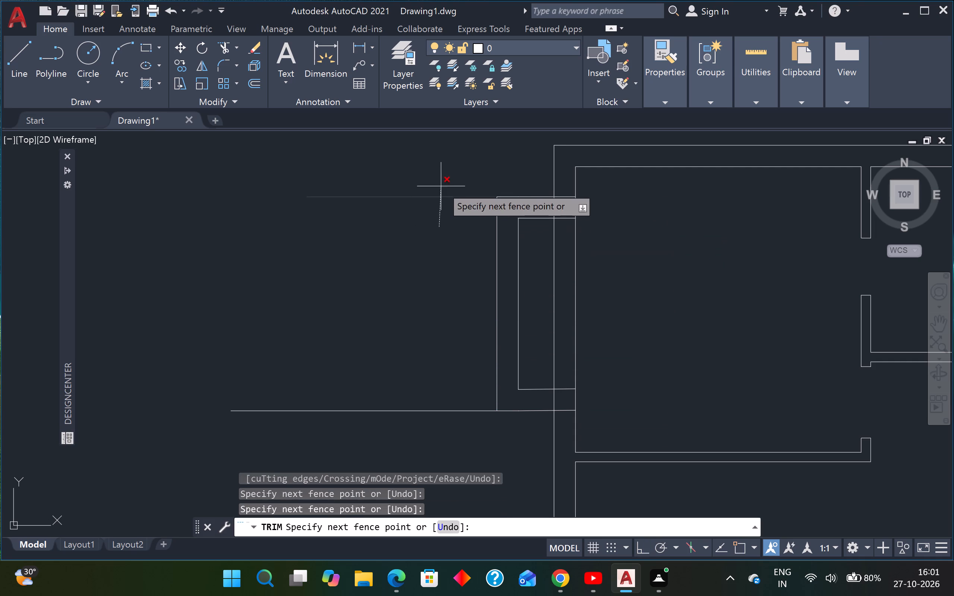
left_click(422, 371)
left_click(416, 432)
Trim the west wall lines across the projection's opening and clear its lower and upper junctions with the outer wall.
left_click(538, 314)
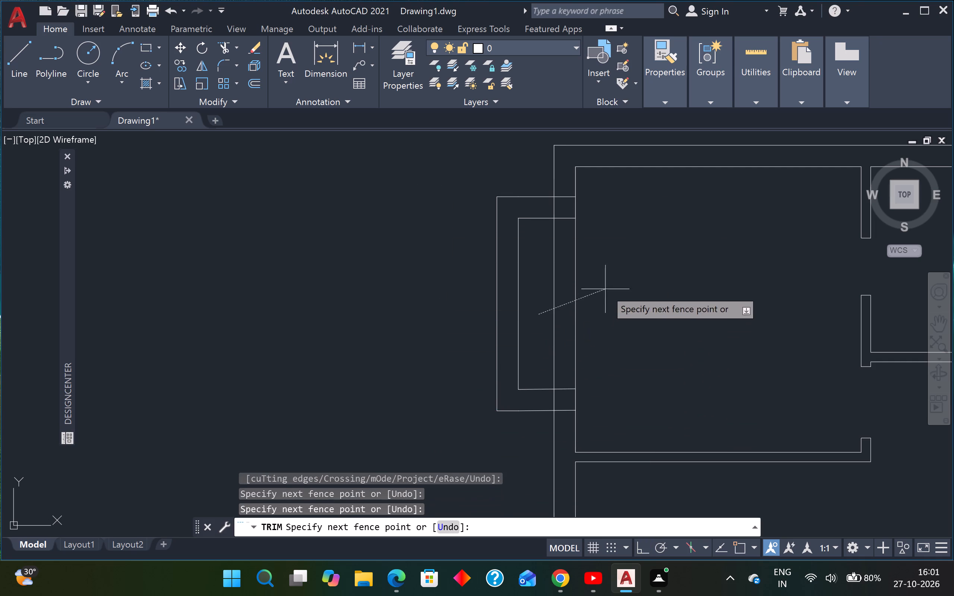
left_click(605, 289)
scroll(566, 400, "up", 3)
left_click(504, 401)
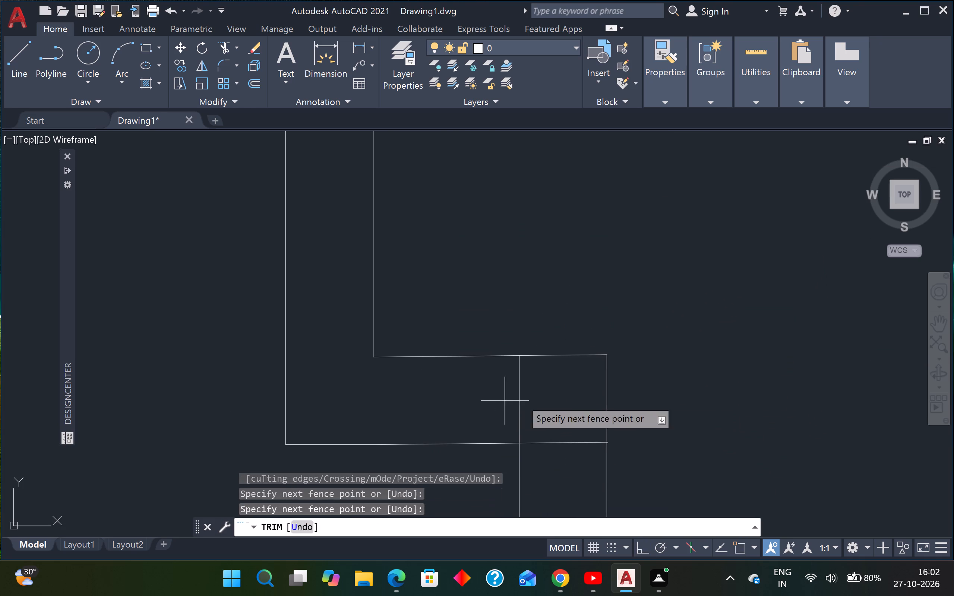
left_click(541, 391)
left_click_drag(560, 405, 559, 410)
left_click(559, 447)
scroll(562, 420, "down", 4)
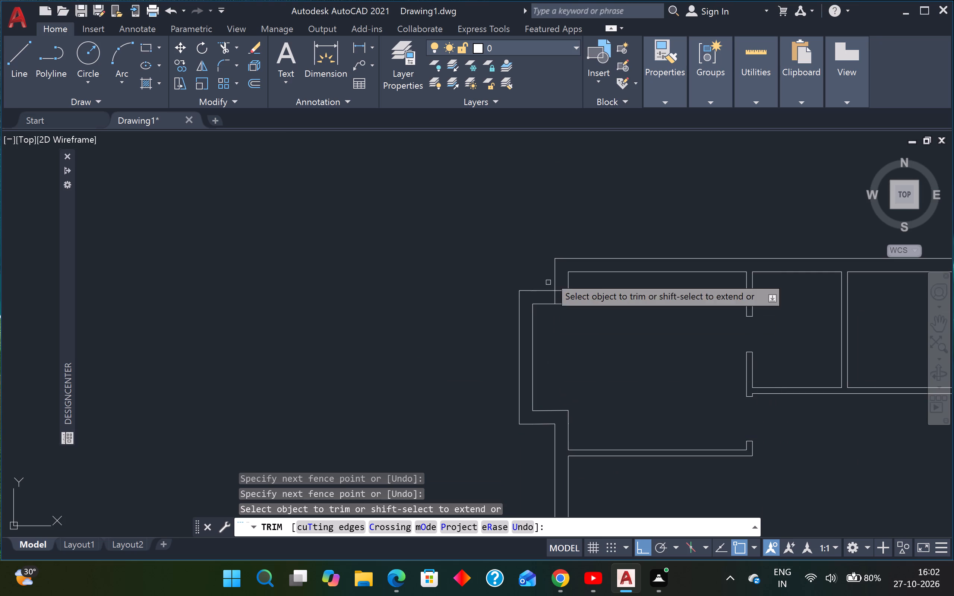
scroll(554, 287, "up", 4)
left_click(598, 300)
left_click(585, 335)
left_click(574, 341)
left_click(517, 356)
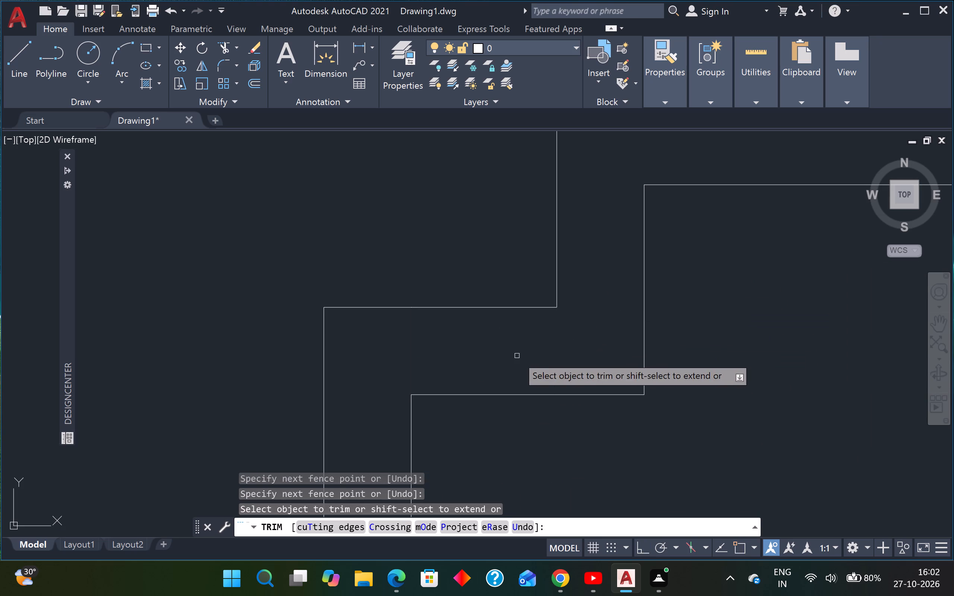
Examine the trimmed wall projection within the floor plan and leave the Trim command.
scroll(530, 346, "down", 4)
scroll(543, 391, "down", 2)
scroll(560, 416, "up", 1)
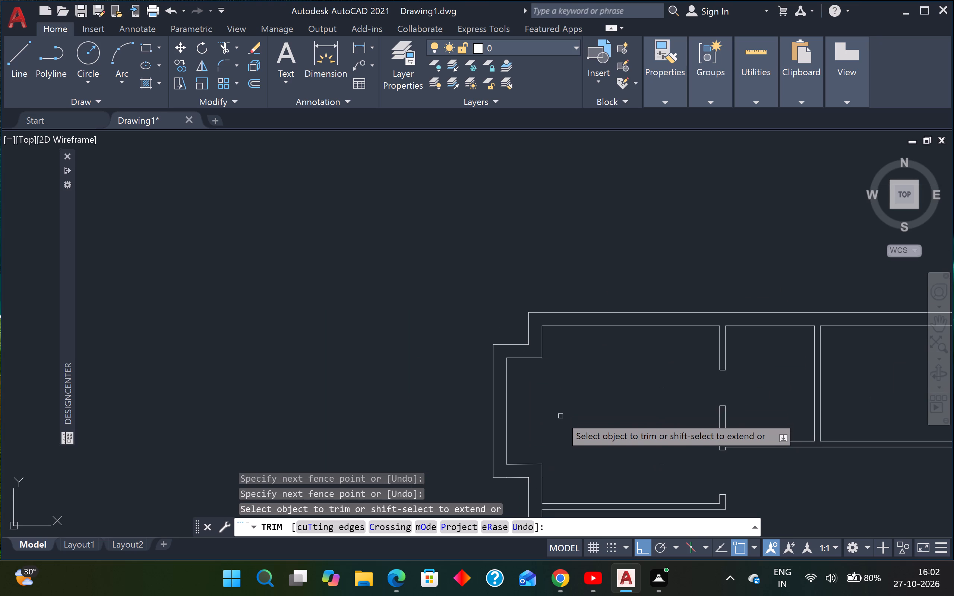
scroll(562, 415, "down", 4)
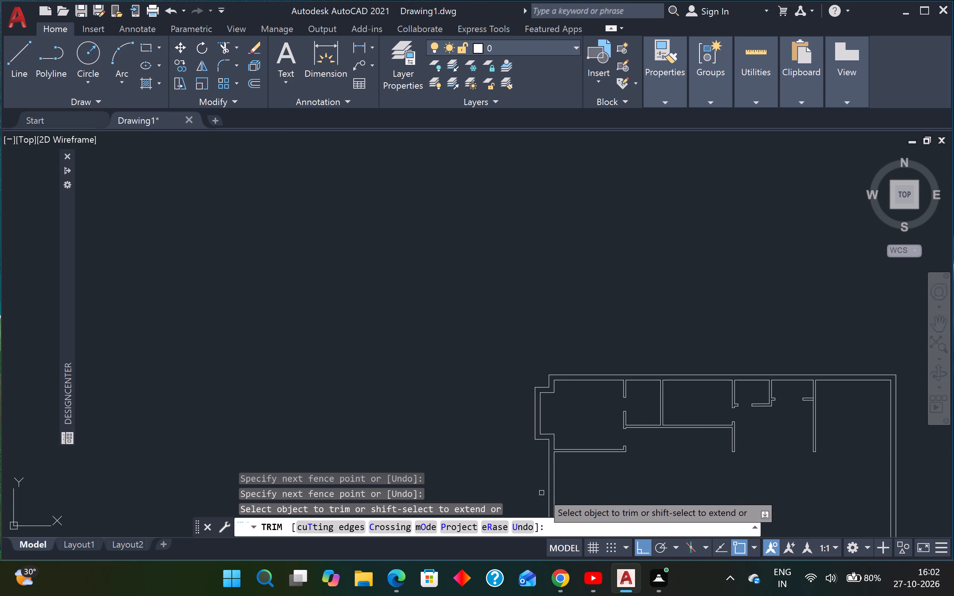
scroll(556, 431, "up", 3)
scroll(572, 321, "down", 3)
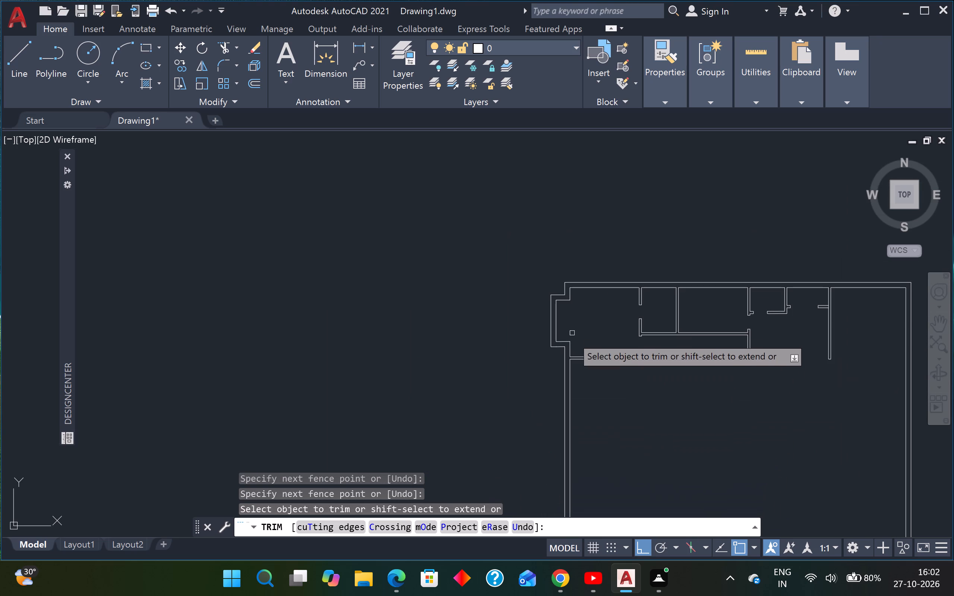
key("Escape")
key("Escape")
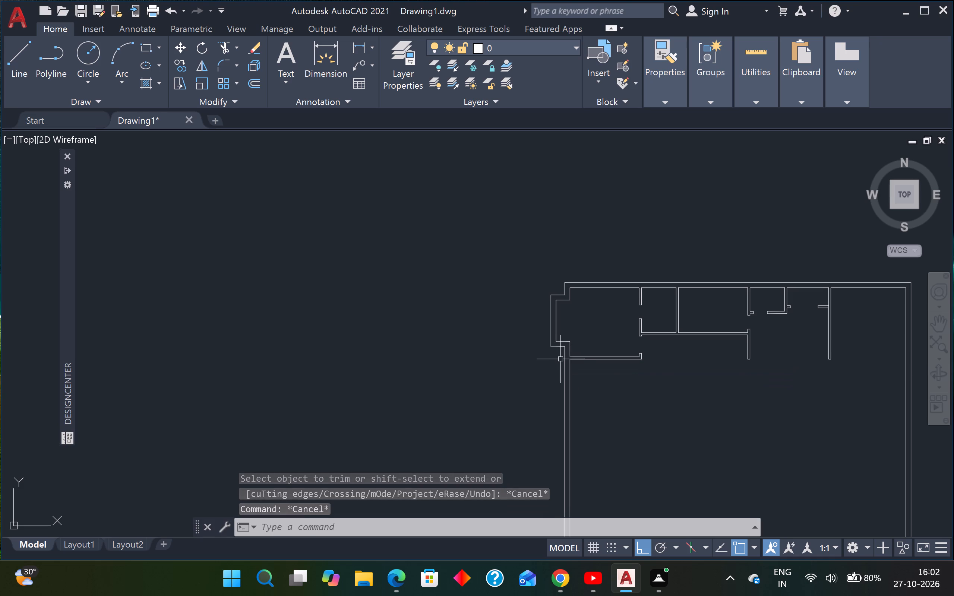
Draw a 10' by 18' rectangle in the empty space west of the floor plan.
scroll(474, 407, "down", 1)
middle_click_drag(509, 409, 597, 367)
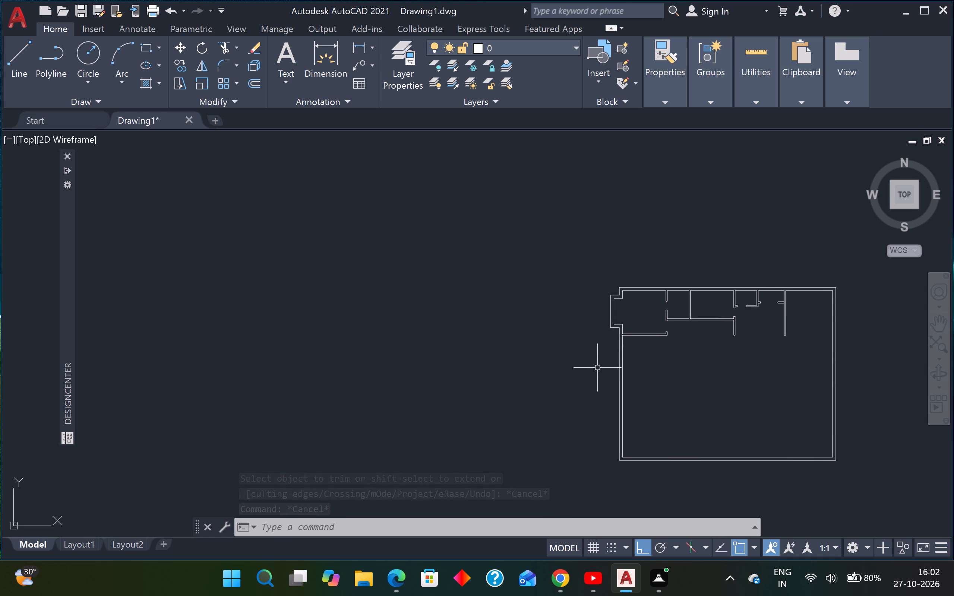
key("Escape")
key("Escape")
key("Escape")
type("REC")
key("space")
left_click(569, 329)
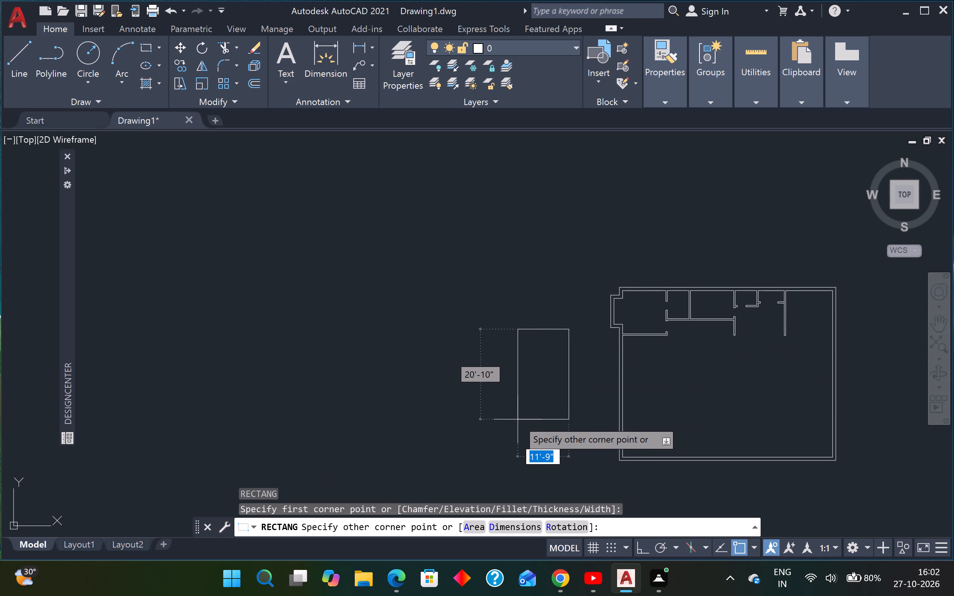
type("10'")
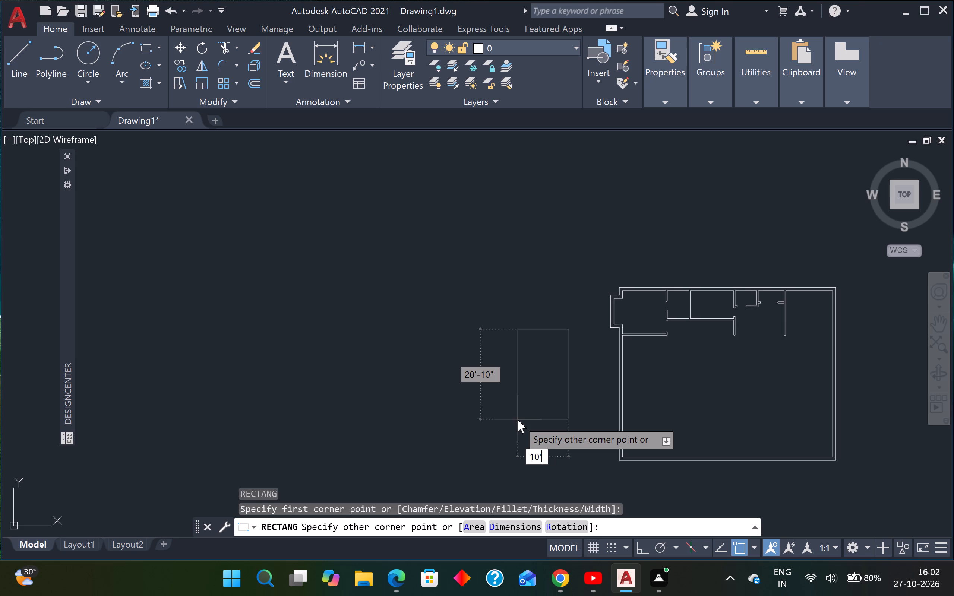
key("Tab")
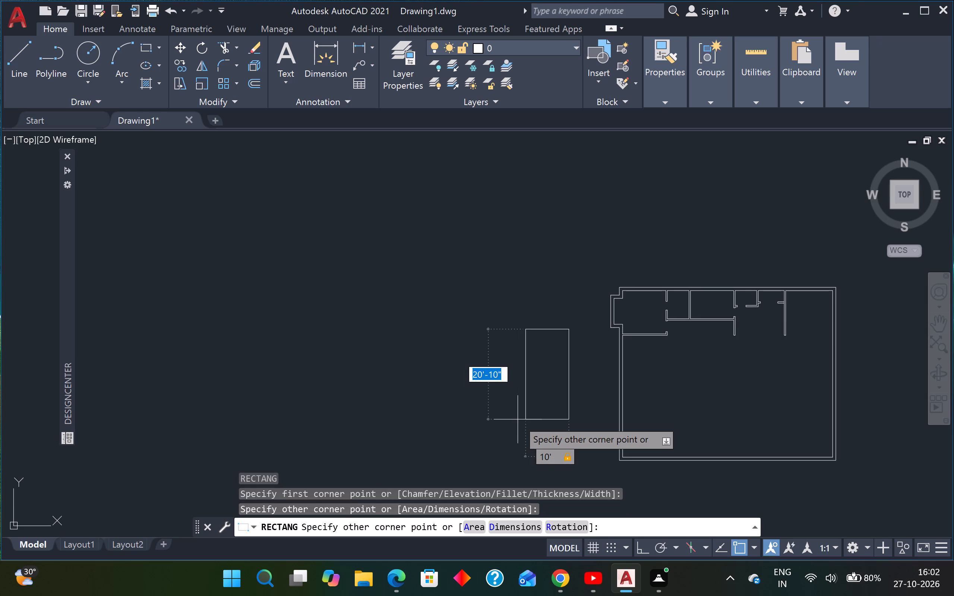
type("18'")
key("Return")
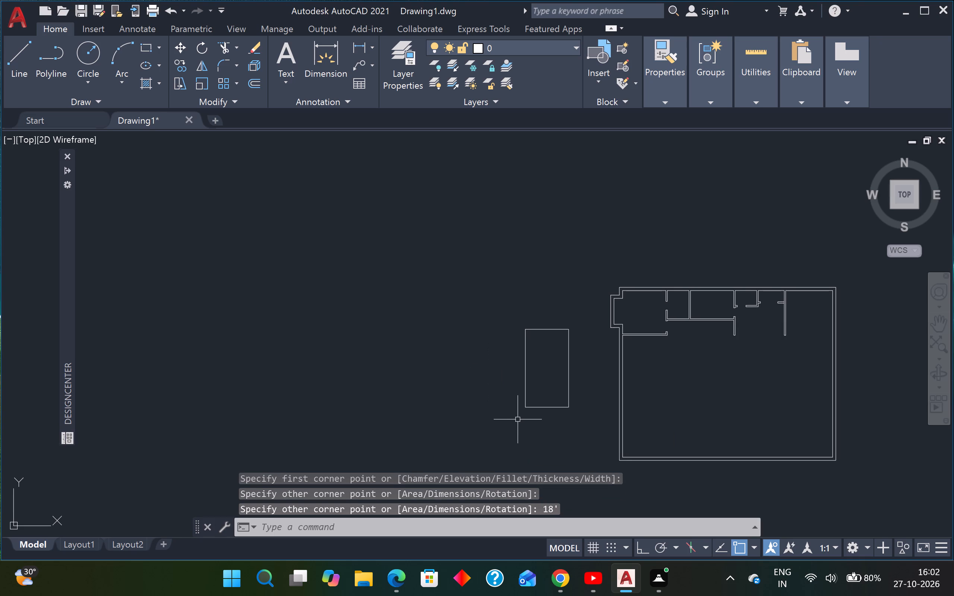
Offset the 10' by 18' rectangle 4" to the inside.
scroll(582, 382, "up", 1)
middle_click_drag(530, 366, 527, 371)
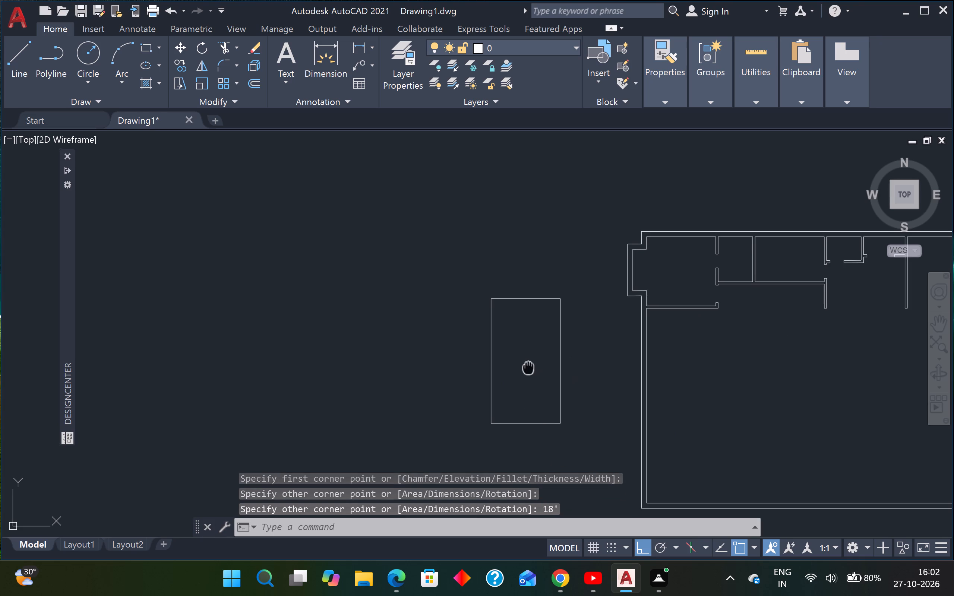
middle_click_drag(527, 371, 519, 387)
scroll(515, 387, "up", 1)
key("Escape")
key("Escape")
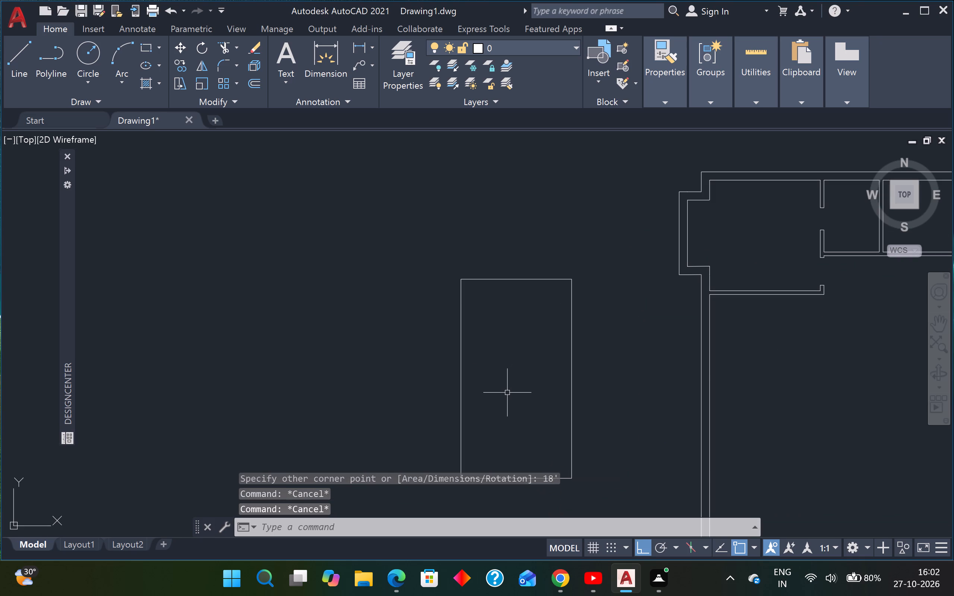
key("o")
key("space")
type("4\"")
key("Return")
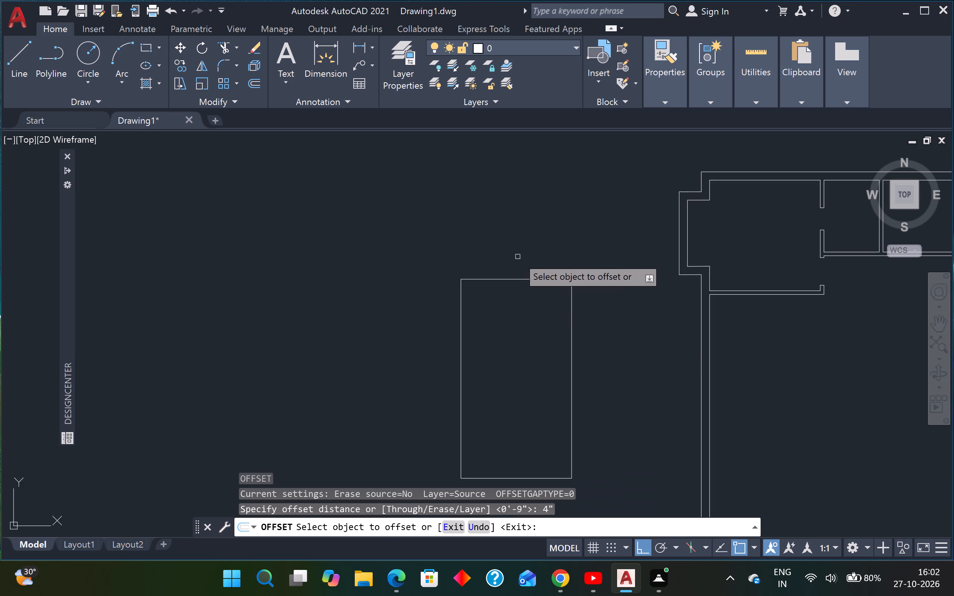
left_click(521, 279)
left_click(515, 335)
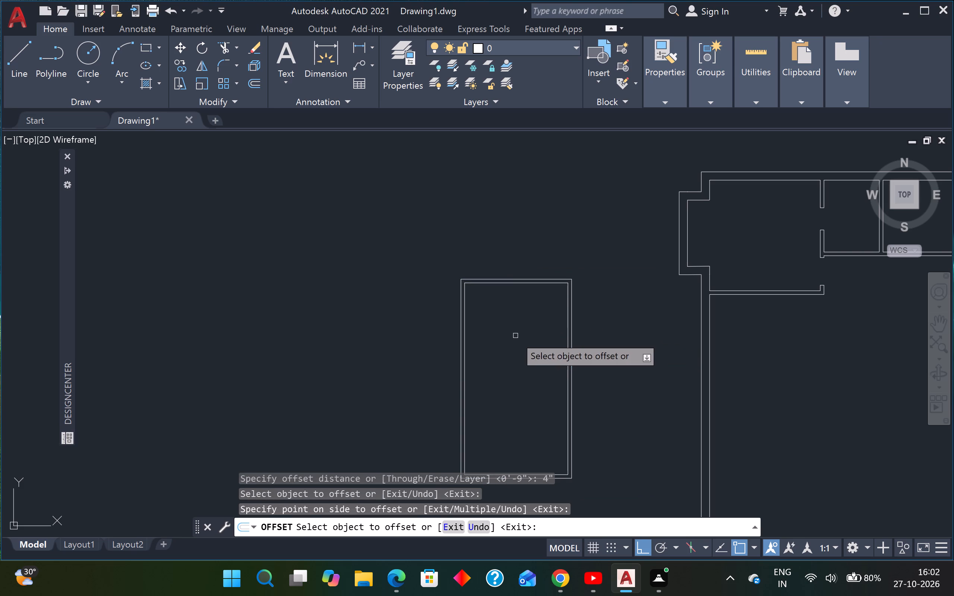
key("Escape")
key("Escape")
key("Escape")
key("Escape")
key("Escape")
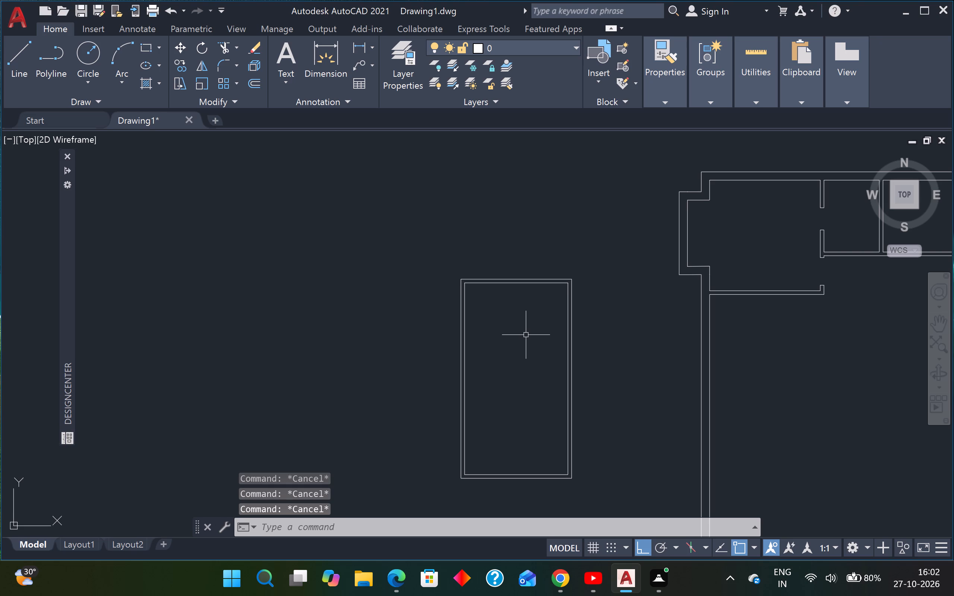
Move both nested rectangles about 13'-10" east so they overlap the plan's west wall just below the projecting bay.
scroll(526, 335, "down", 2)
middle_click_drag(653, 416, 644, 413)
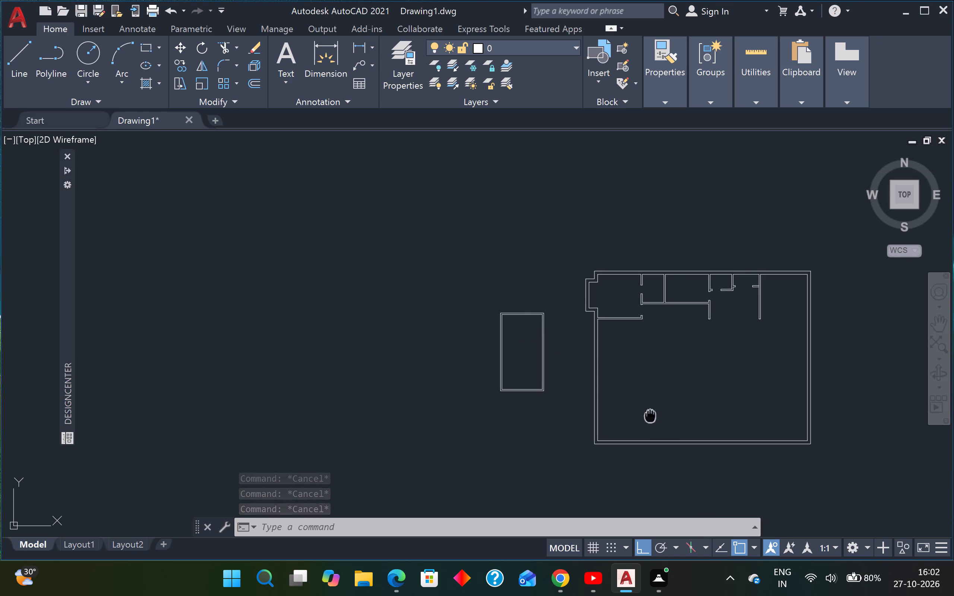
middle_click_drag(644, 413, 579, 374)
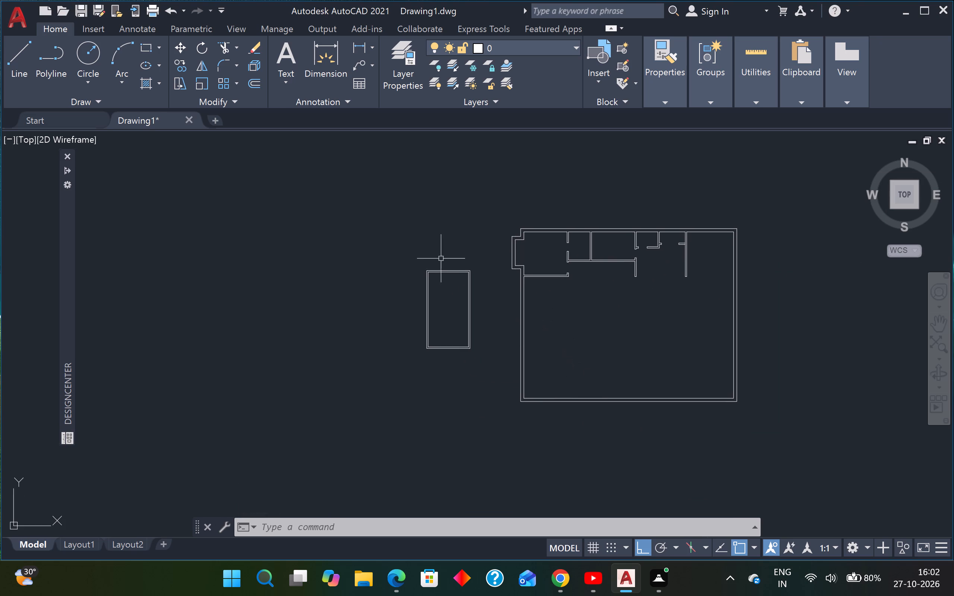
left_click(488, 262)
left_click(402, 388)
type("M")
key("space")
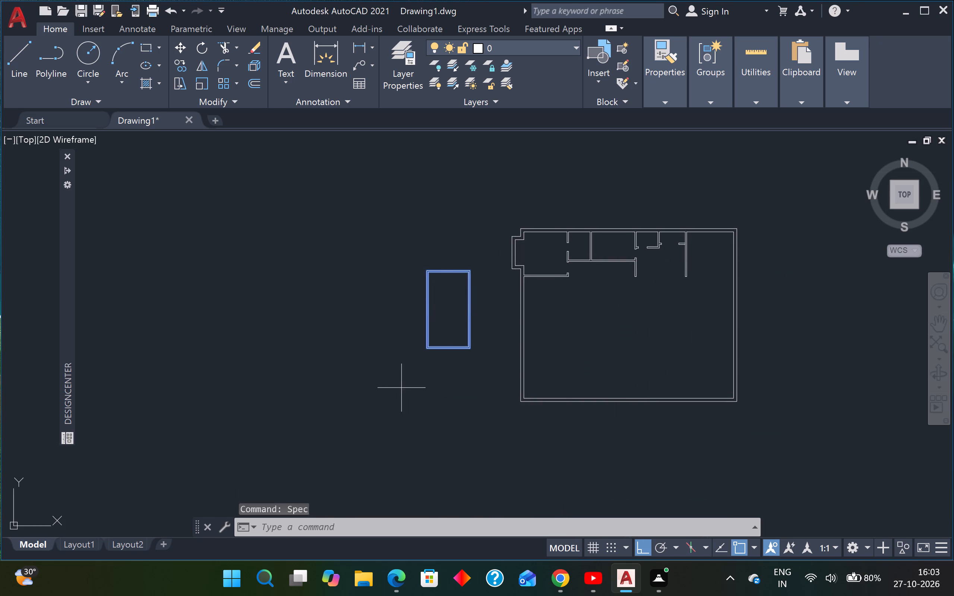
left_click(470, 267)
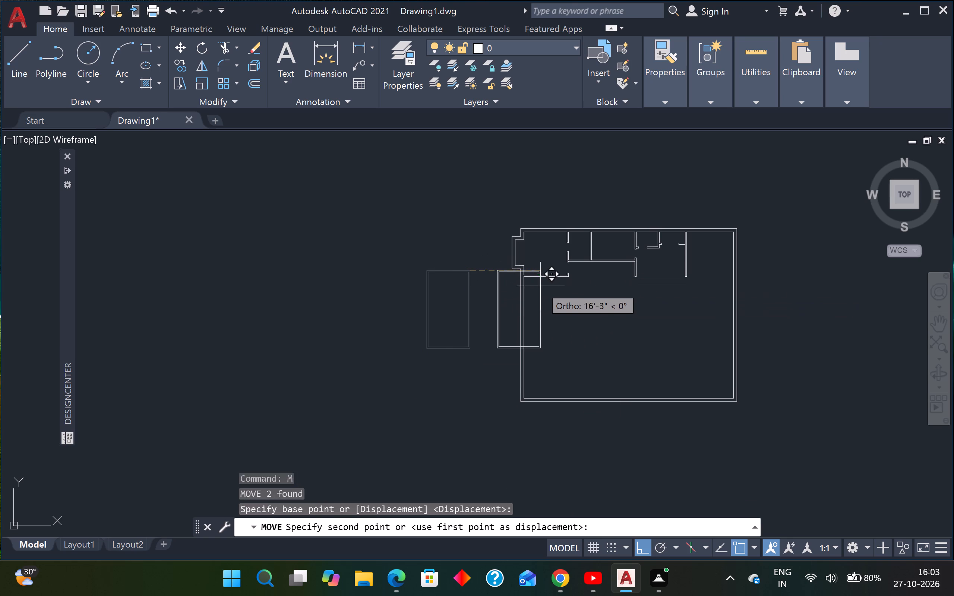
scroll(530, 283, "up", 2)
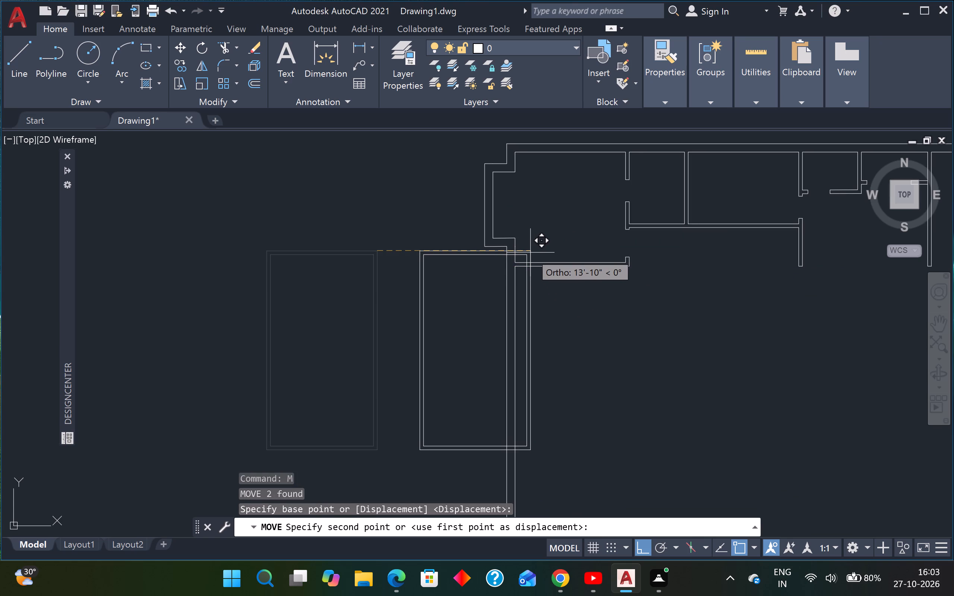
left_click(530, 253)
Trim the moved rectangles' northeast corner lines above the partition and back to the west wall's outer face.
scroll(528, 332, "down", 2)
scroll(522, 367, "up", 1)
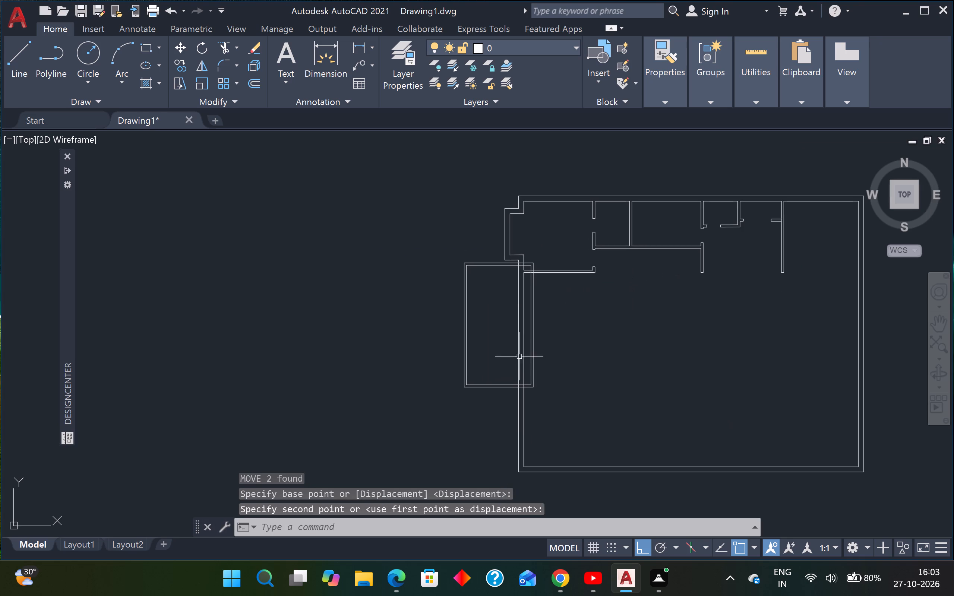
scroll(528, 256, "up", 2)
key("Escape")
key("Escape")
type("TR")
key("space")
left_click(543, 256)
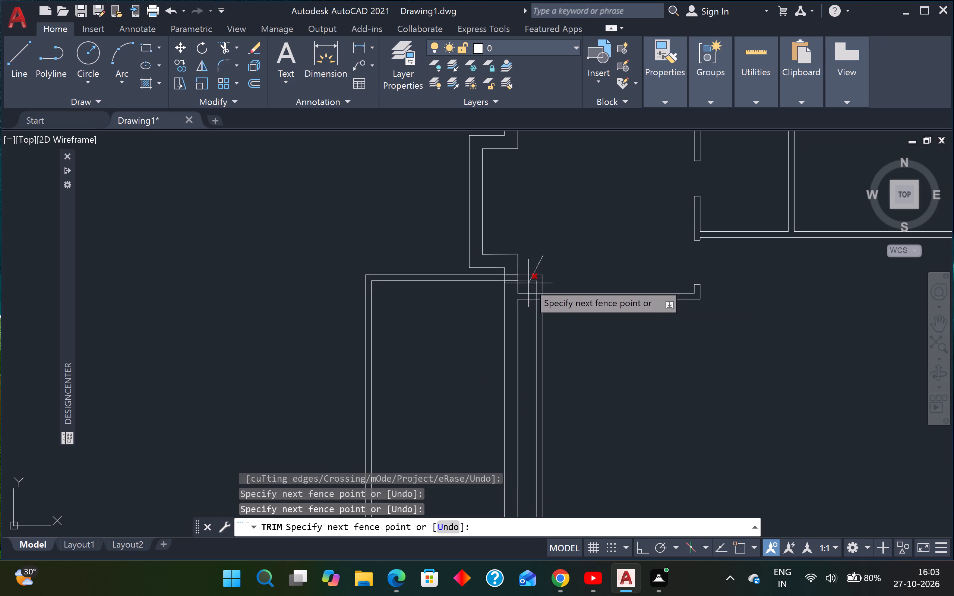
left_click(528, 283)
left_click(547, 281)
left_click(530, 284)
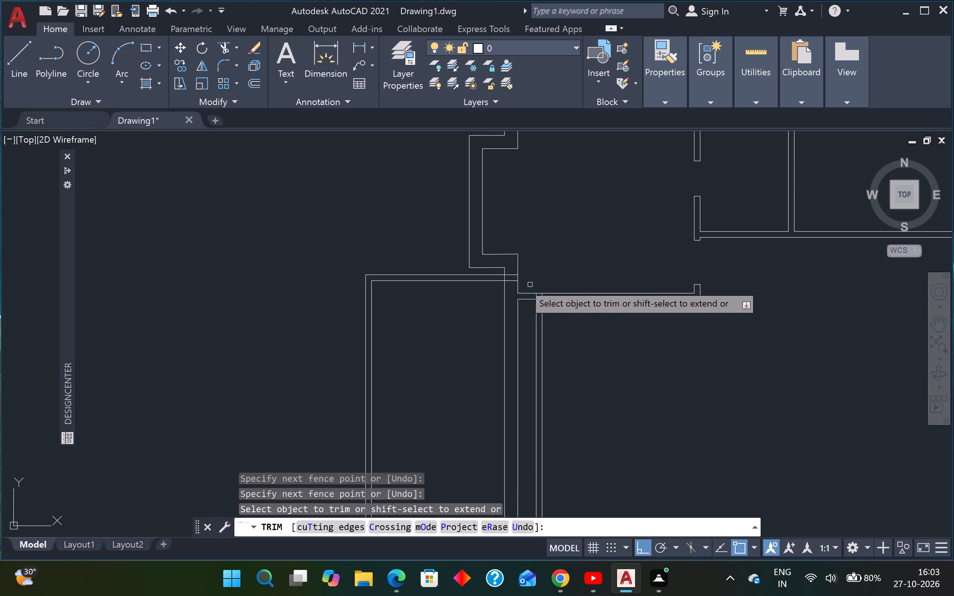
scroll(505, 279, "up", 3)
left_click(531, 243)
left_click(536, 298)
scroll(532, 356, "down", 3)
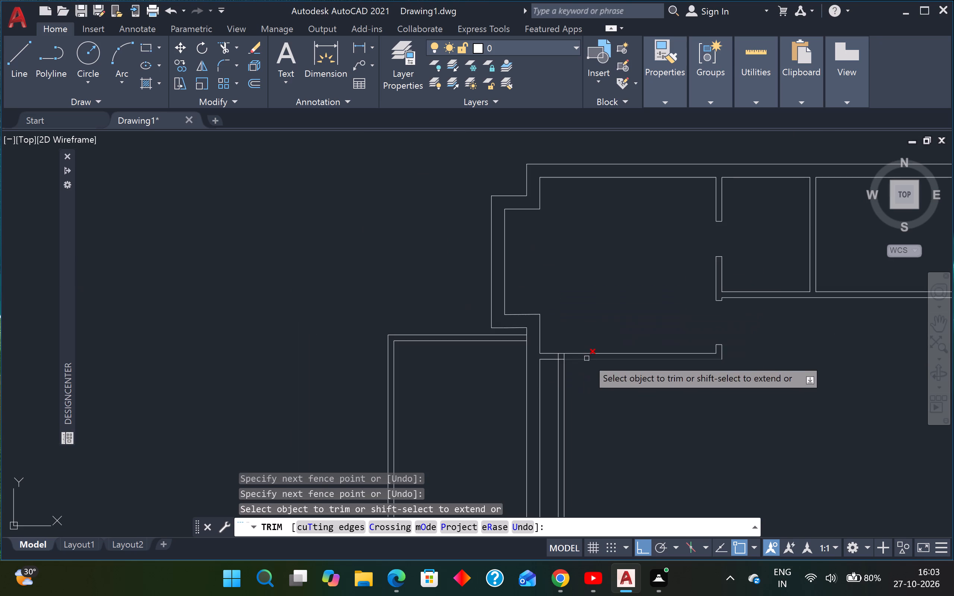
Trim the rectangles' east wall lines across the partition and open the partition's lower line between them.
scroll(574, 353, "up", 3)
scroll(538, 370, "up", 2)
left_click_drag(582, 356, 550, 354)
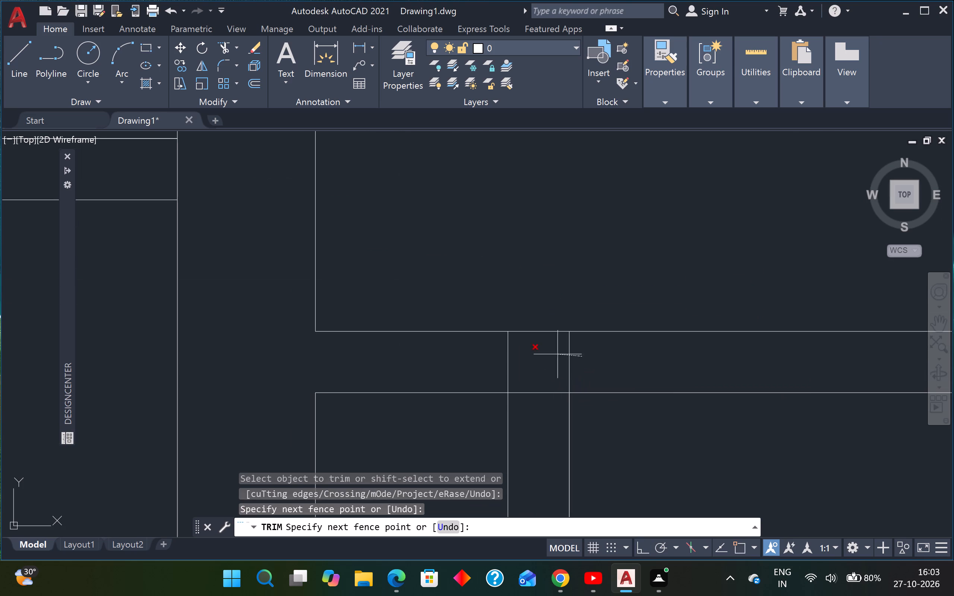
left_click(435, 358)
left_click(533, 360)
left_click(539, 366)
left_click(530, 409)
scroll(529, 374, "down", 4)
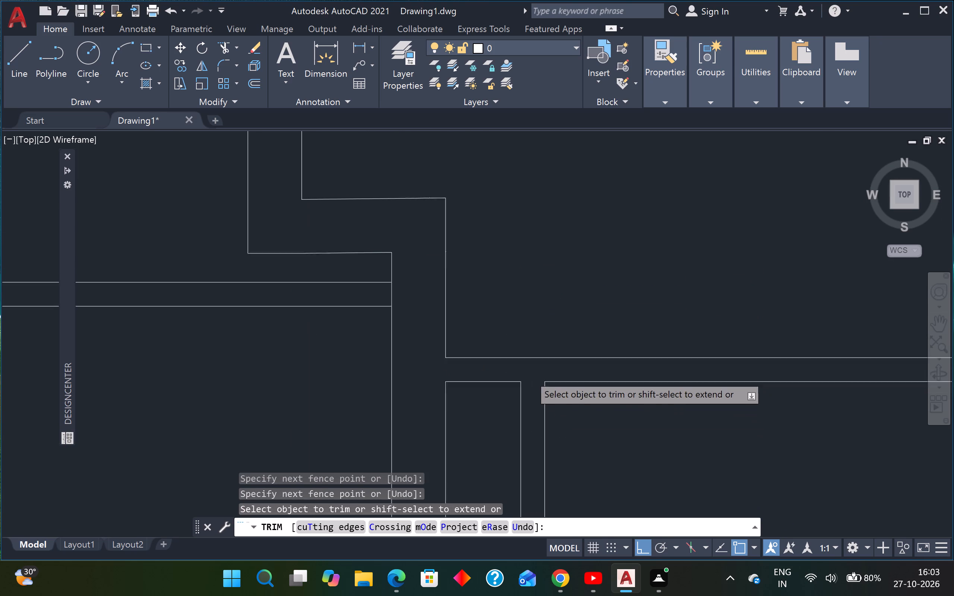
Trim the plan's west wall lines across the new room's bottom wall and throughout the room's interior.
scroll(529, 375, "down", 1)
scroll(530, 416, "down", 3)
scroll(512, 470, "up", 3)
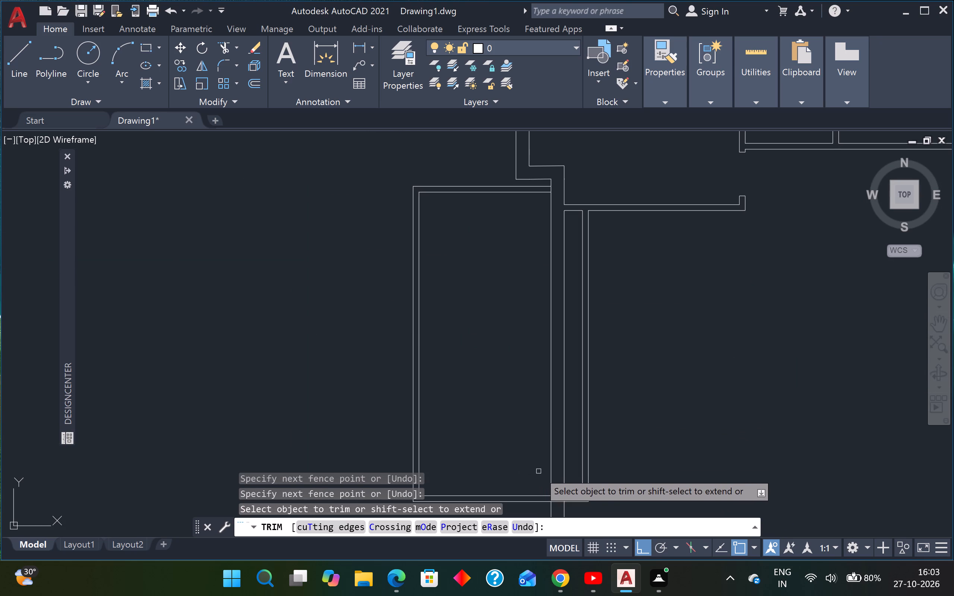
scroll(549, 489, "up", 3)
scroll(557, 382, "down", 4)
scroll(557, 448, "up", 3)
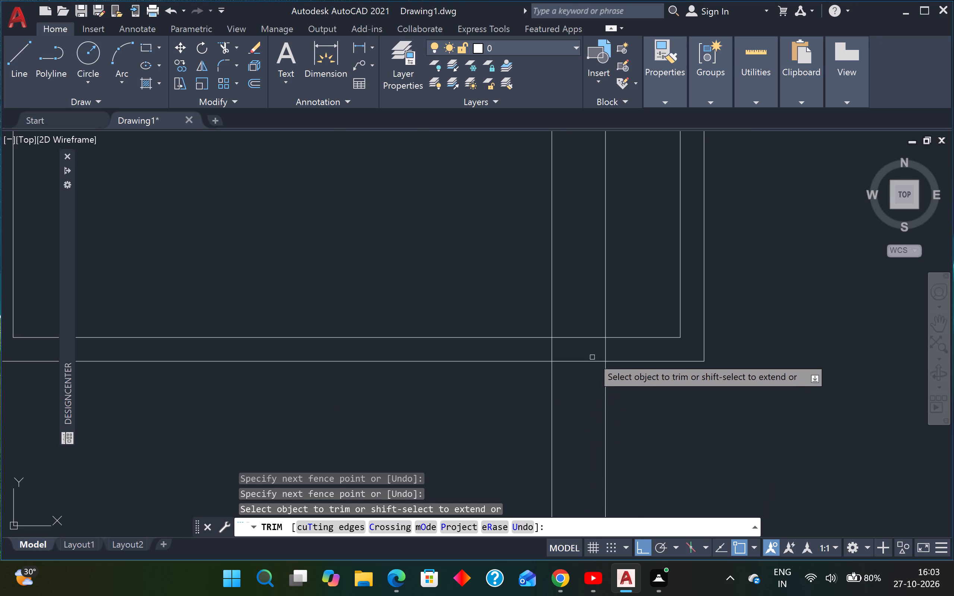
scroll(595, 350, "up", 3)
left_click_drag(651, 335, 635, 335)
left_click_drag(327, 348, 340, 346)
left_click(482, 334)
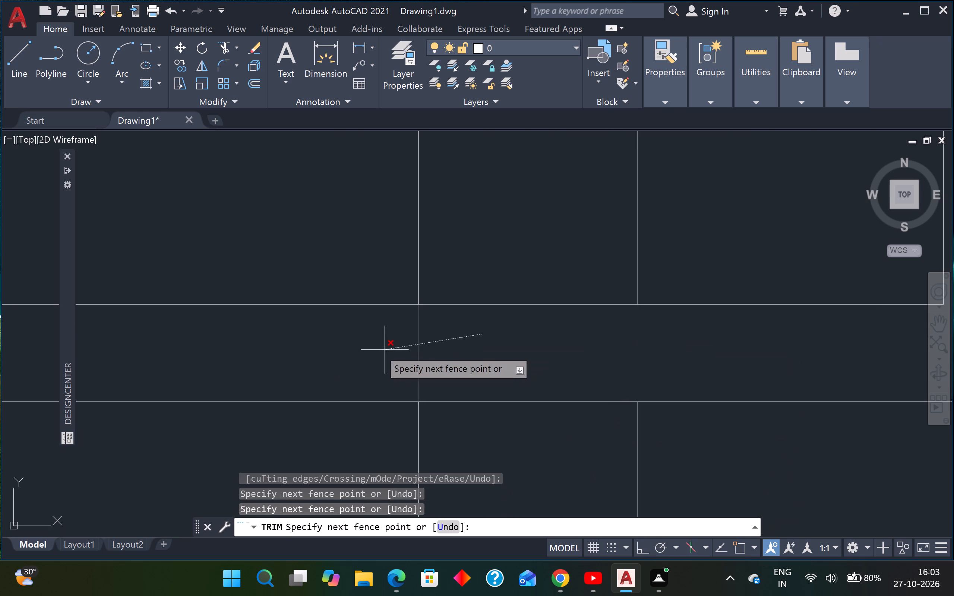
left_click(378, 349)
scroll(425, 327, "down", 3)
scroll(426, 288, "down", 3)
left_click(402, 263)
left_click(445, 251)
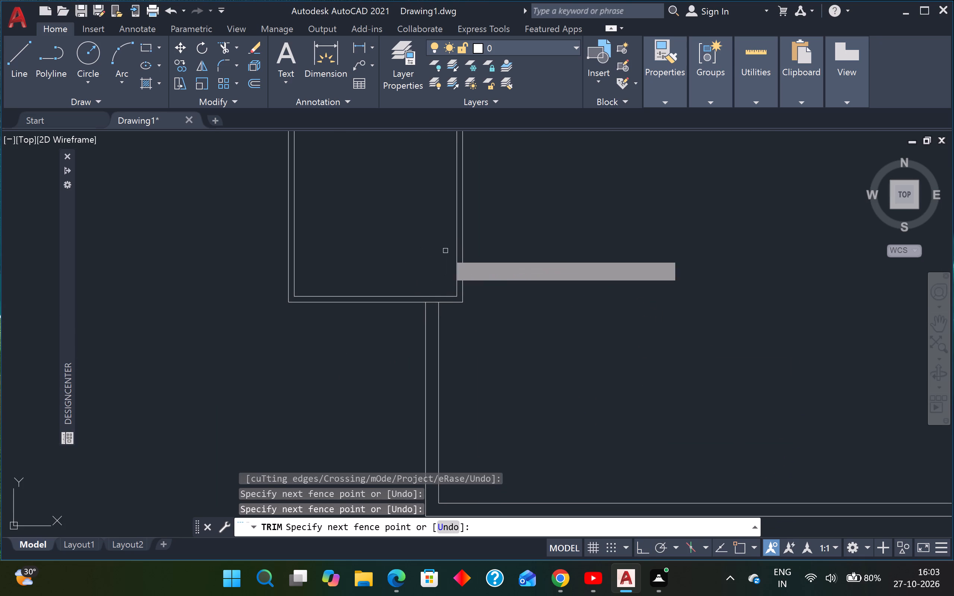
Extend the new room's two top wall lines to the west wall's inner face and trim the outer face between them.
scroll(437, 253, "down", 2)
middle_click_drag(433, 233, 465, 348)
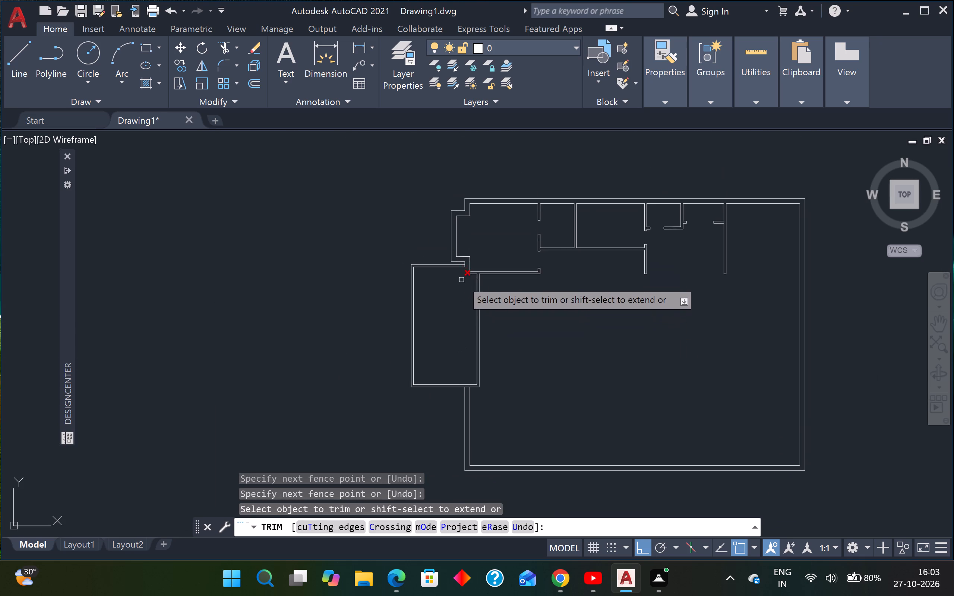
scroll(459, 260, "up", 3)
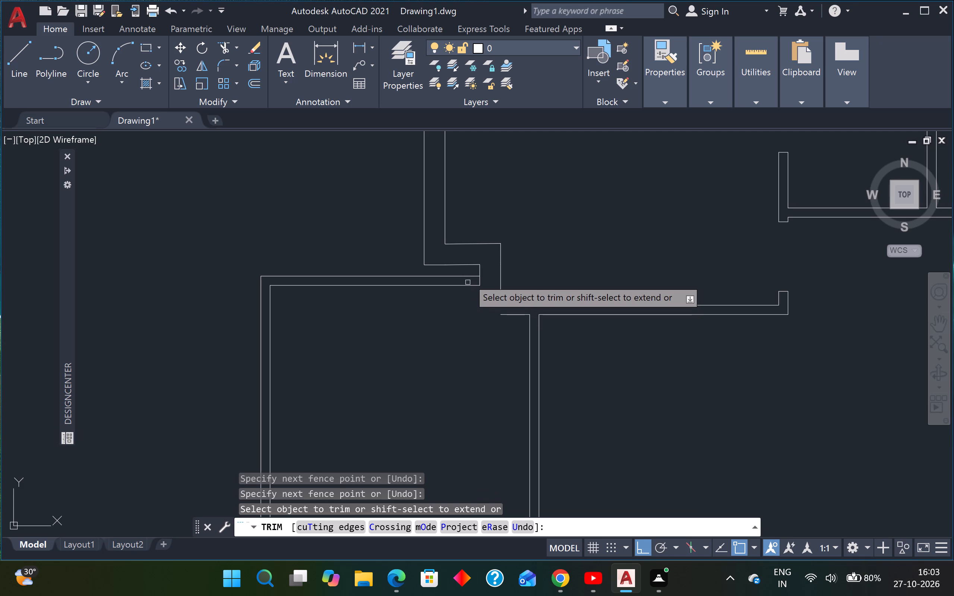
left_click(467, 275, "shift")
left_click(469, 287, "shift")
scroll(476, 274, "up", 3)
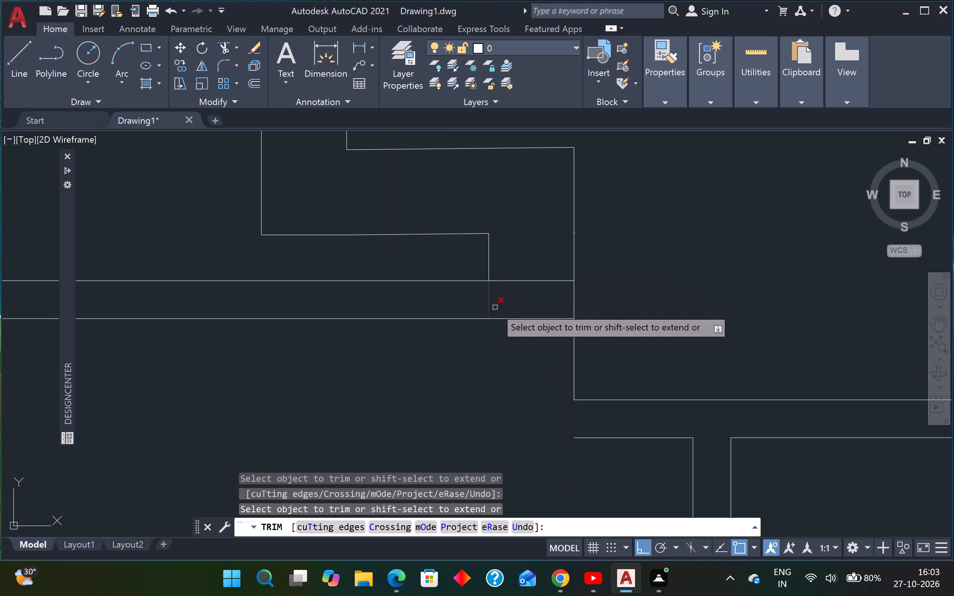
left_click_drag(509, 295, 487, 295)
left_click(445, 295)
scroll(454, 291, "down", 3)
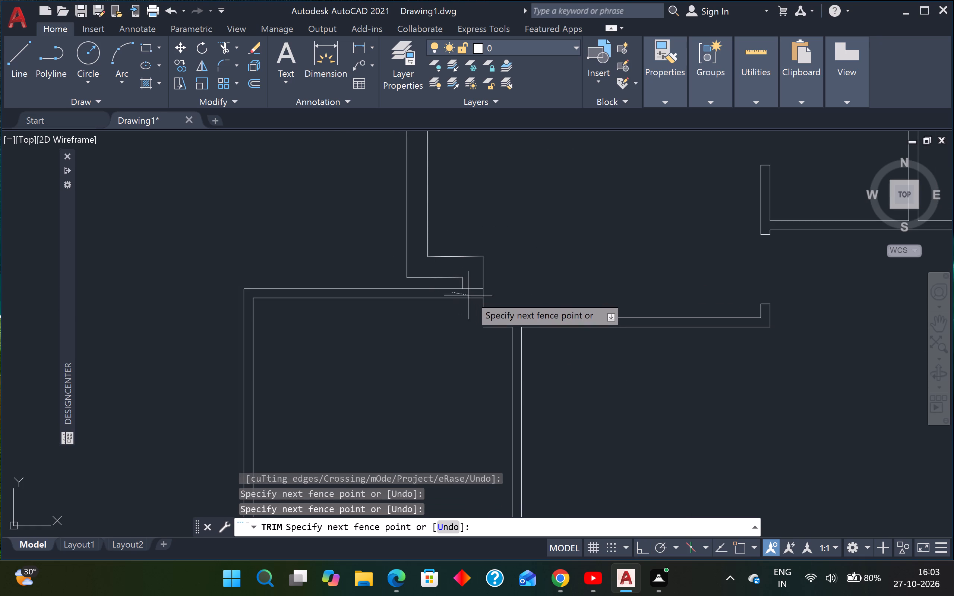
key("Escape")
Draw a short line west from the west end of the partition's lower line, continuing north about 1'-10" across the room's top wall.
scroll(471, 296, "down", 2)
scroll(476, 307, "up", 4)
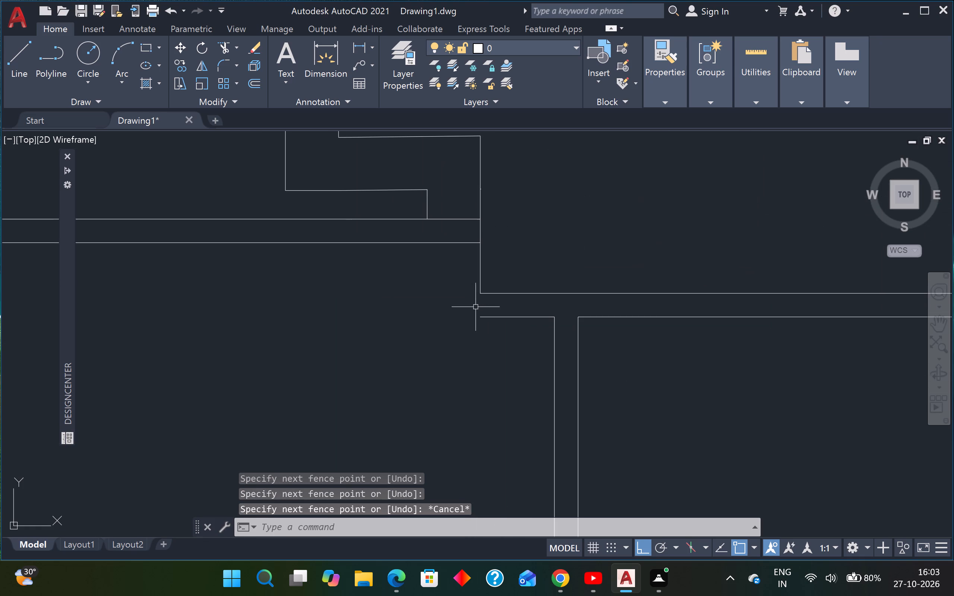
type("L")
key("space")
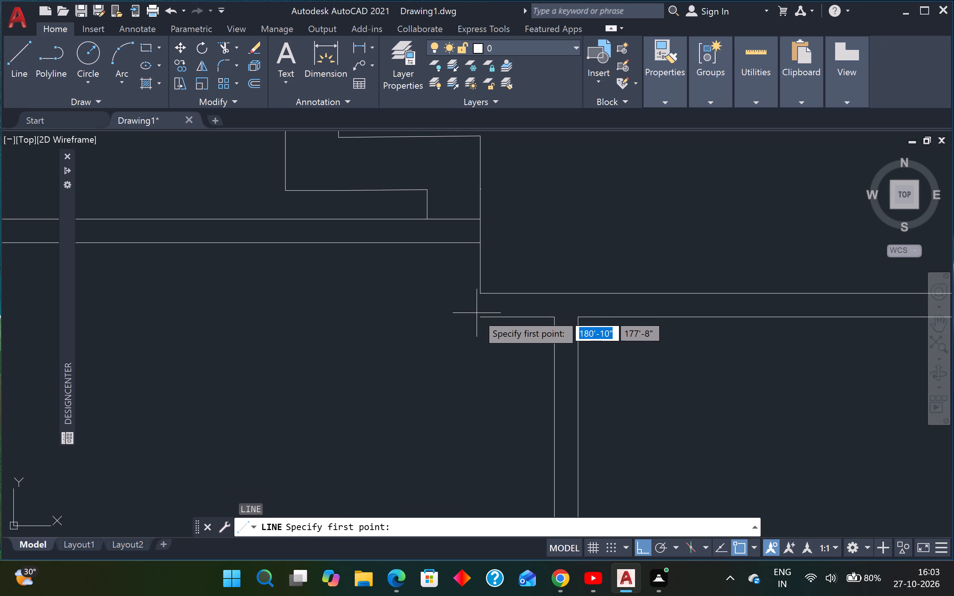
left_click(477, 314)
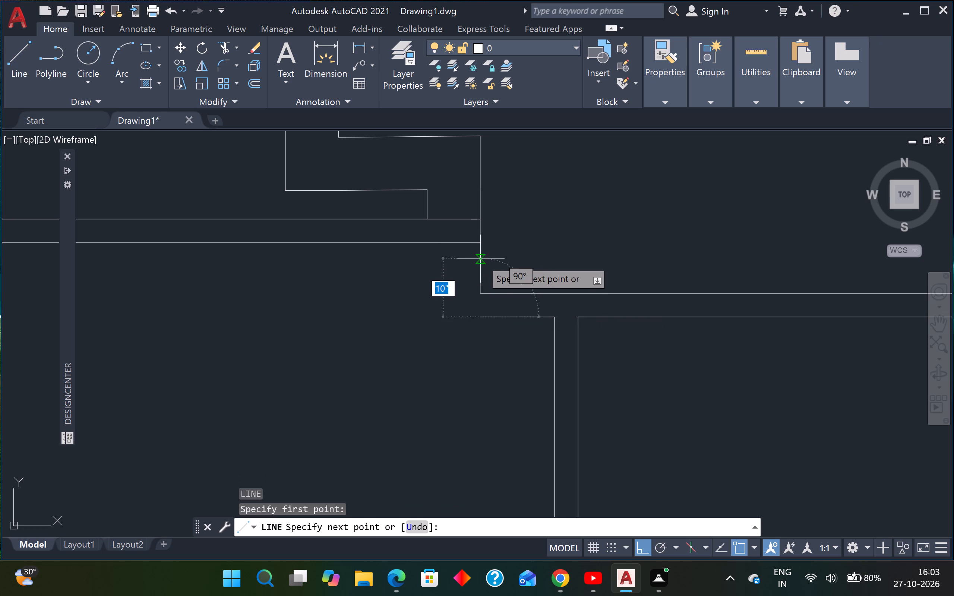
left_click(432, 308)
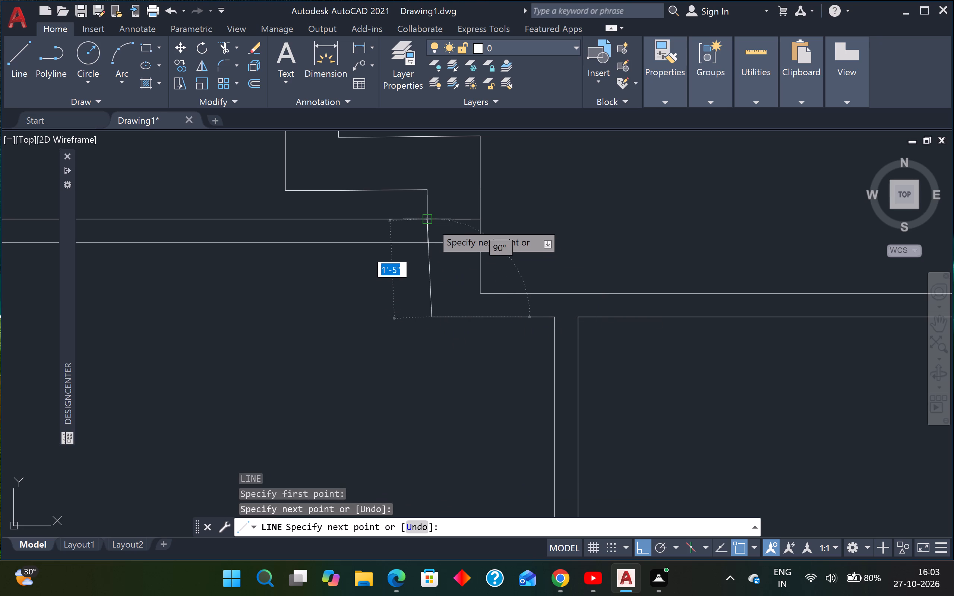
left_click(437, 185)
key("Escape")
Draw a line from the bay's outer wall stub about 1'-5" south to the partition's lower line, continuing about 1" east to join it.
scroll(430, 227, "up", 3)
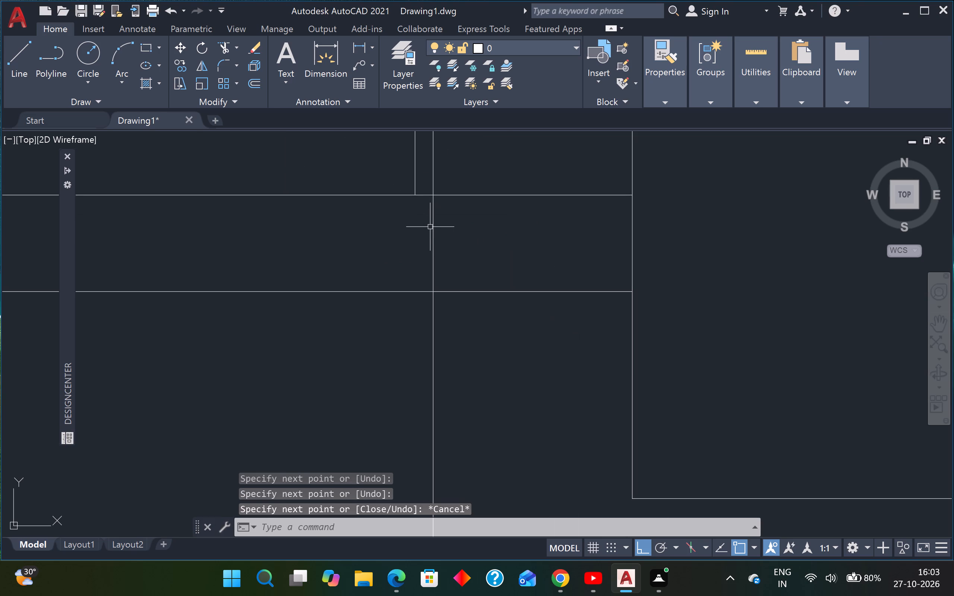
type("L")
key("space")
left_click(416, 198)
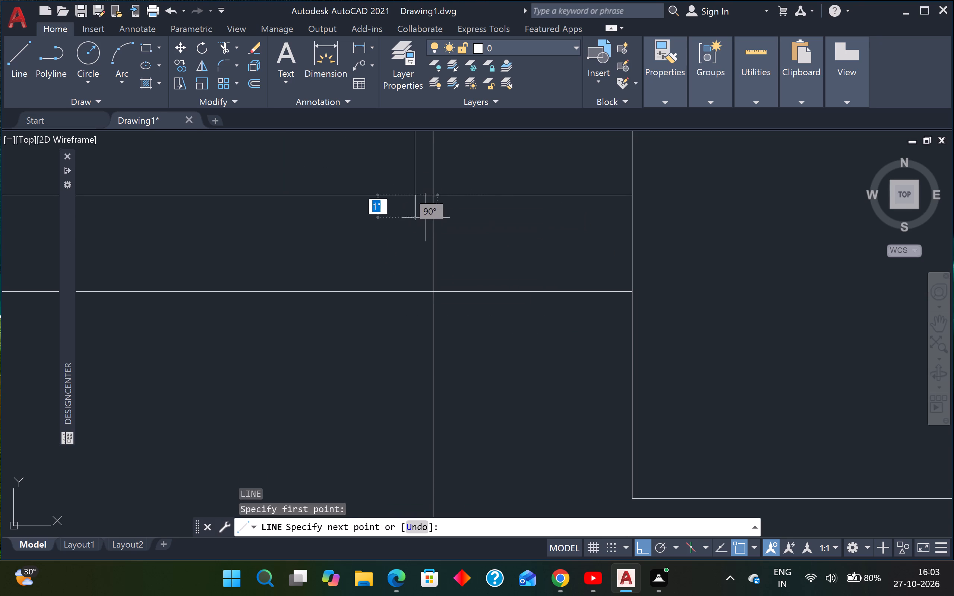
scroll(429, 294, "down", 3)
scroll(424, 371, "up", 3)
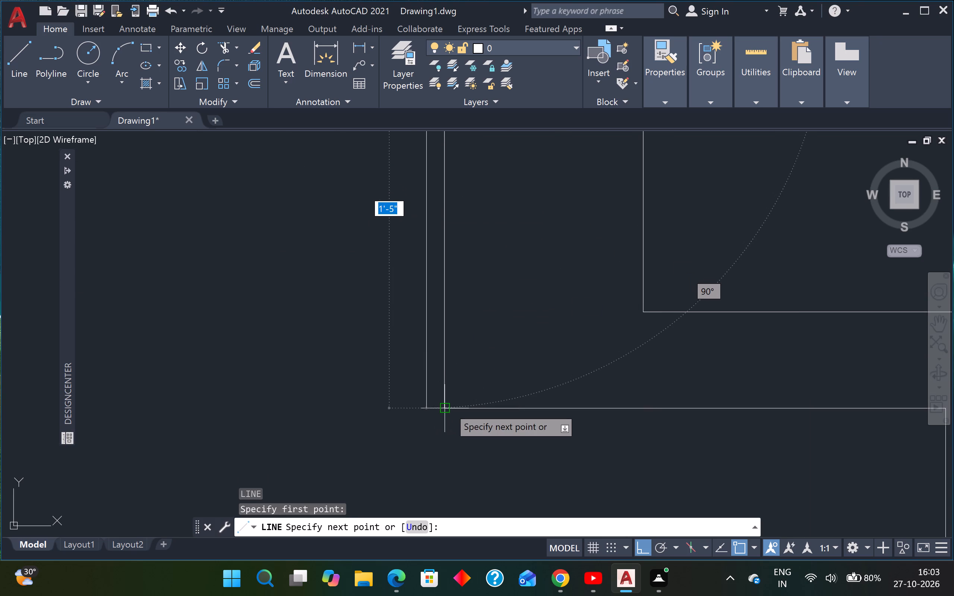
left_click(425, 409)
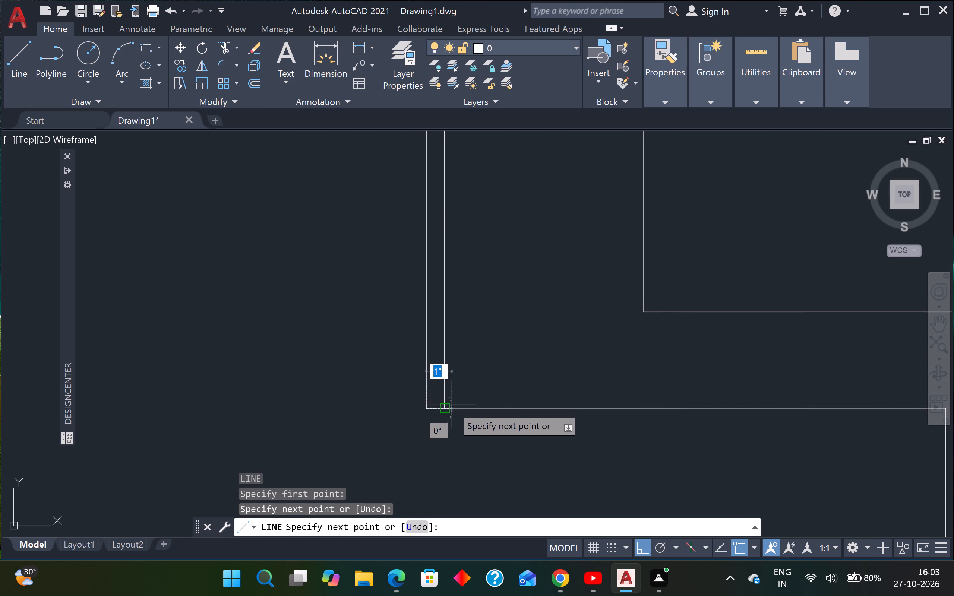
left_click(446, 406)
key("Escape")
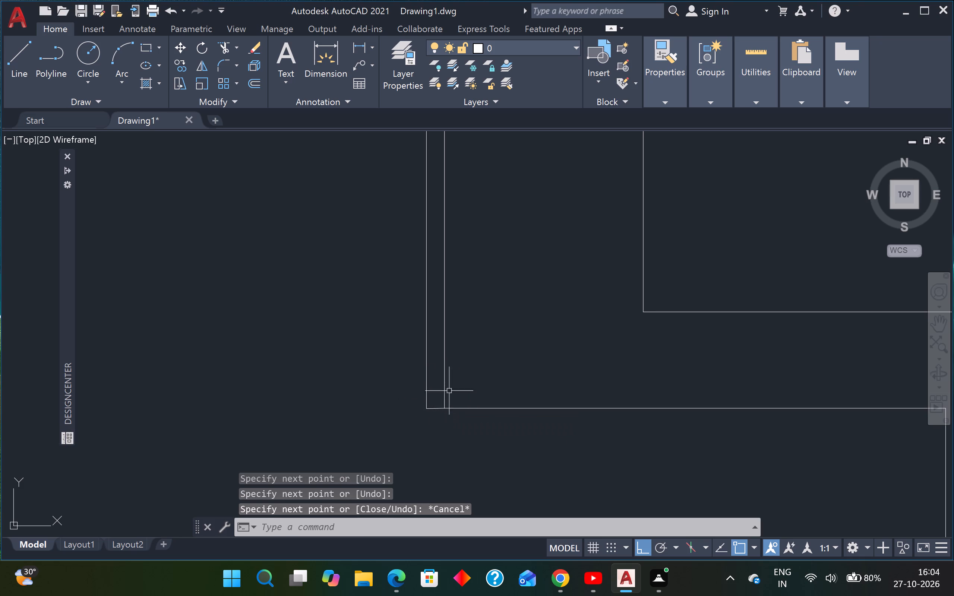
Erase the misaligned vertical line just east of the new outer wall line.
left_click_drag(465, 333, 452, 335)
left_click(437, 339)
key("Delete")
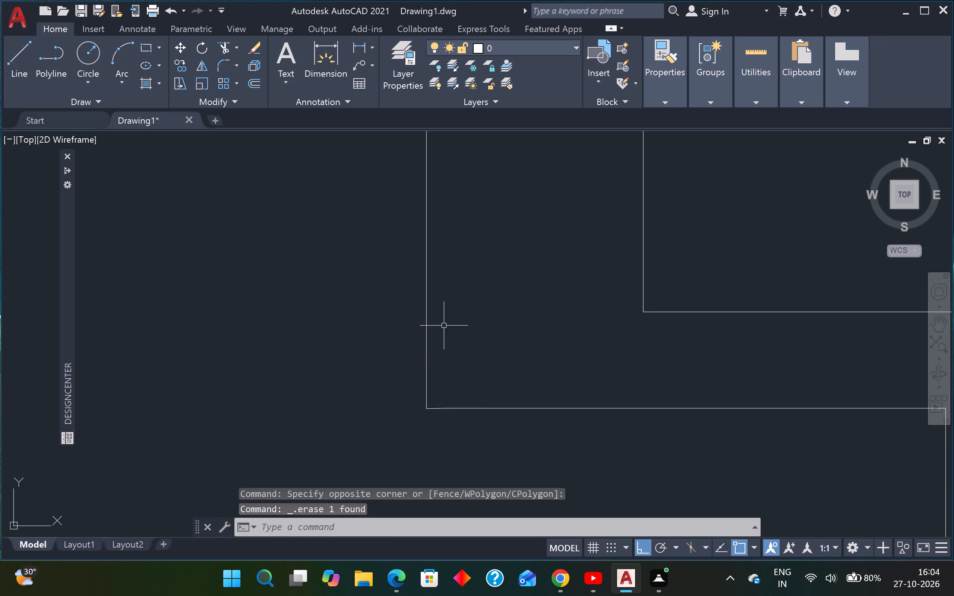
scroll(447, 316, "down", 6)
scroll(420, 332, "up", 1)
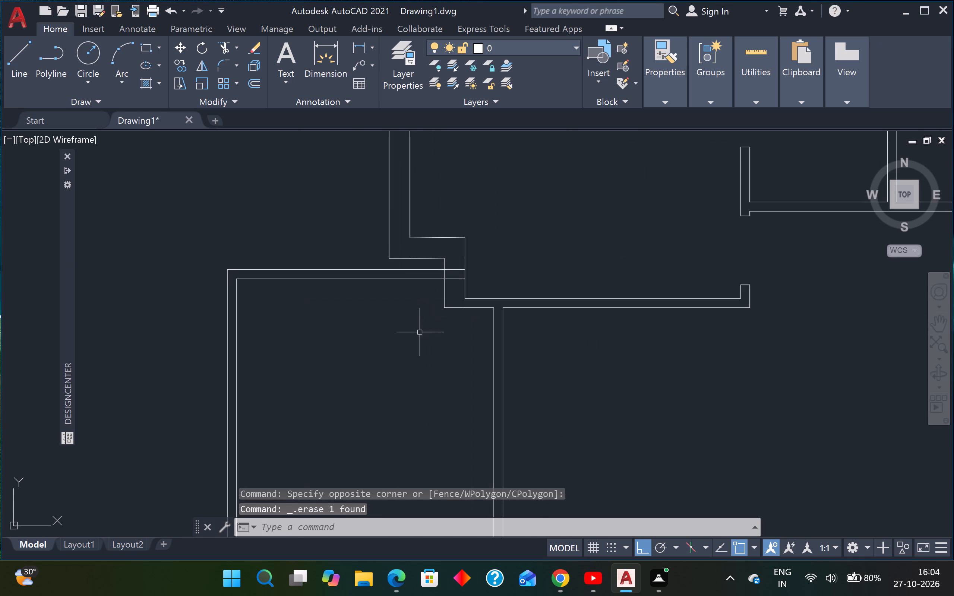
Trim the west room's two top wall lines back to the new outer wall line and remove that line's portion between them.
key("Escape")
key("Escape")
type("TR")
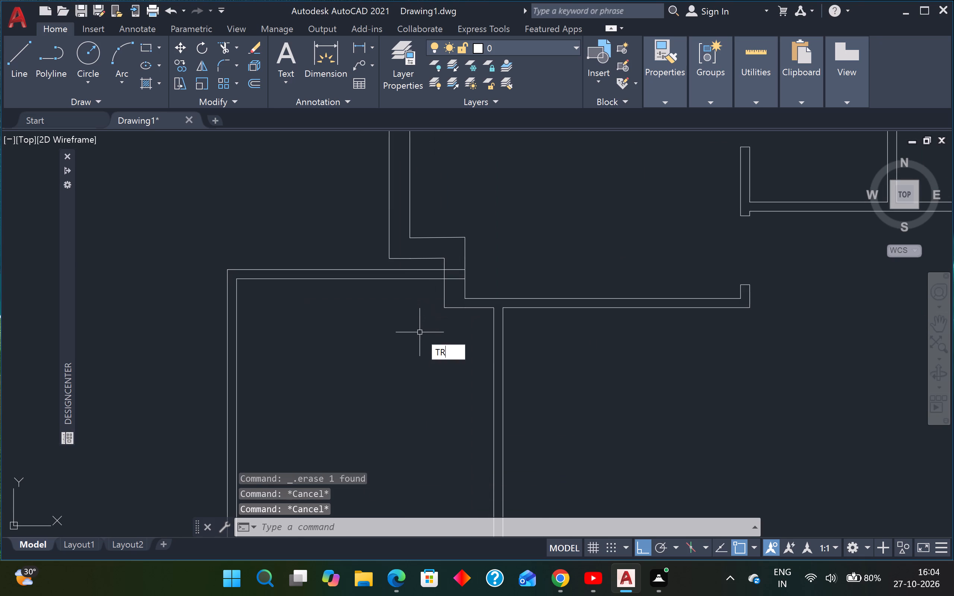
key("space")
scroll(435, 288, "up", 3)
left_click(495, 206)
left_click(497, 293)
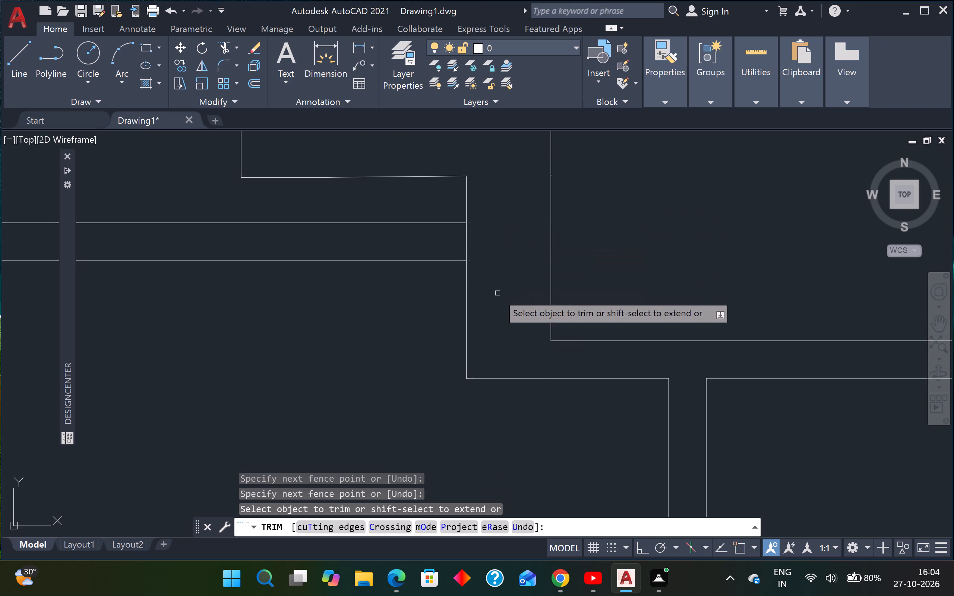
left_click_drag(484, 234, 478, 234)
left_click(450, 237)
scroll(458, 234, "down", 4)
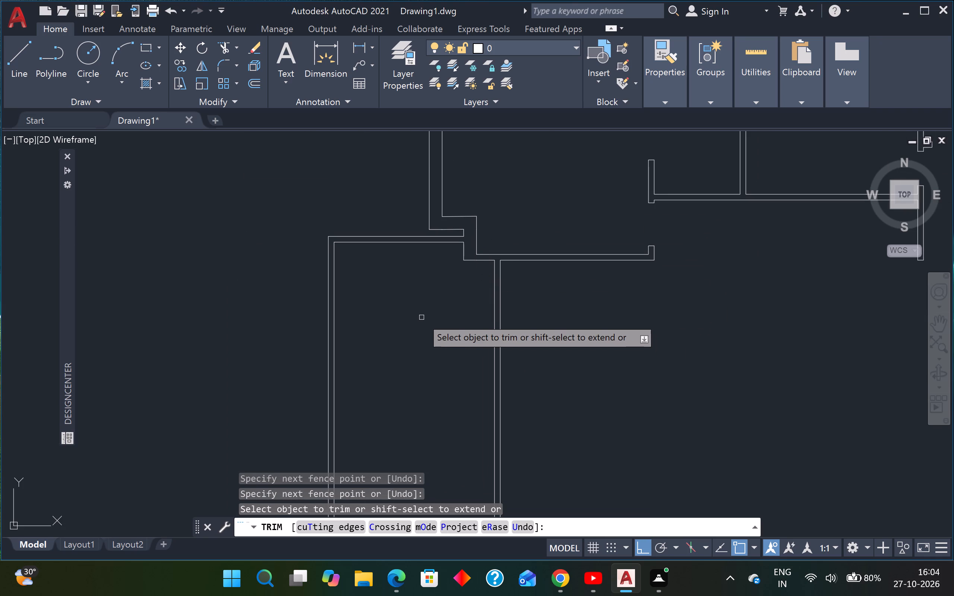
scroll(428, 295, "down", 3)
middle_click_drag(435, 334, 468, 296)
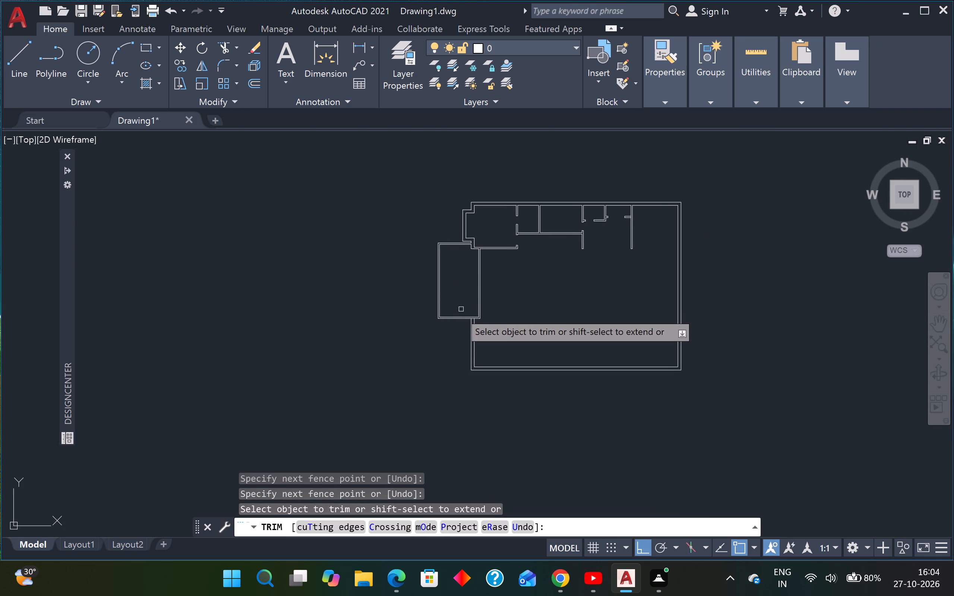
scroll(457, 311, "up", 1)
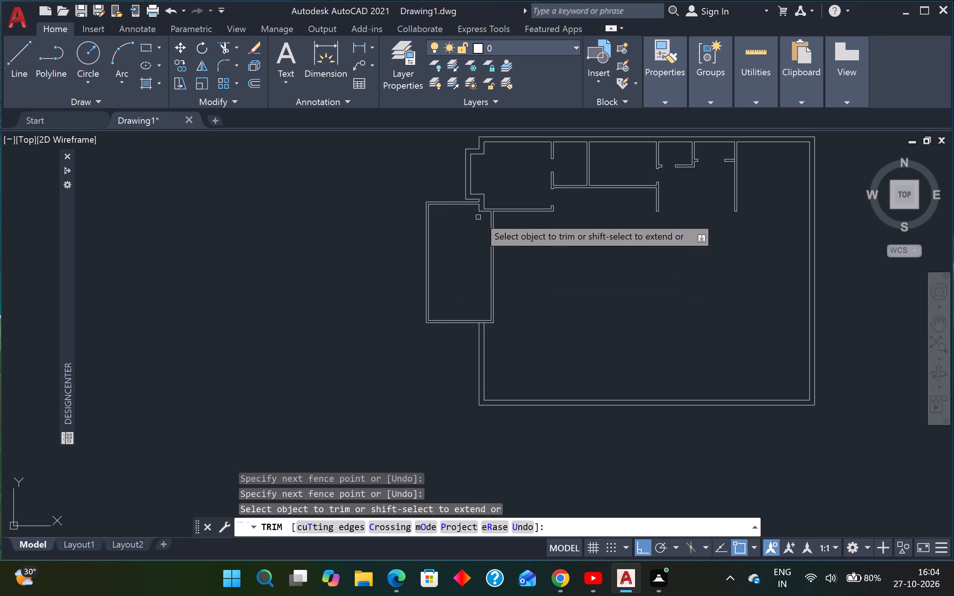
scroll(479, 205, "up", 5)
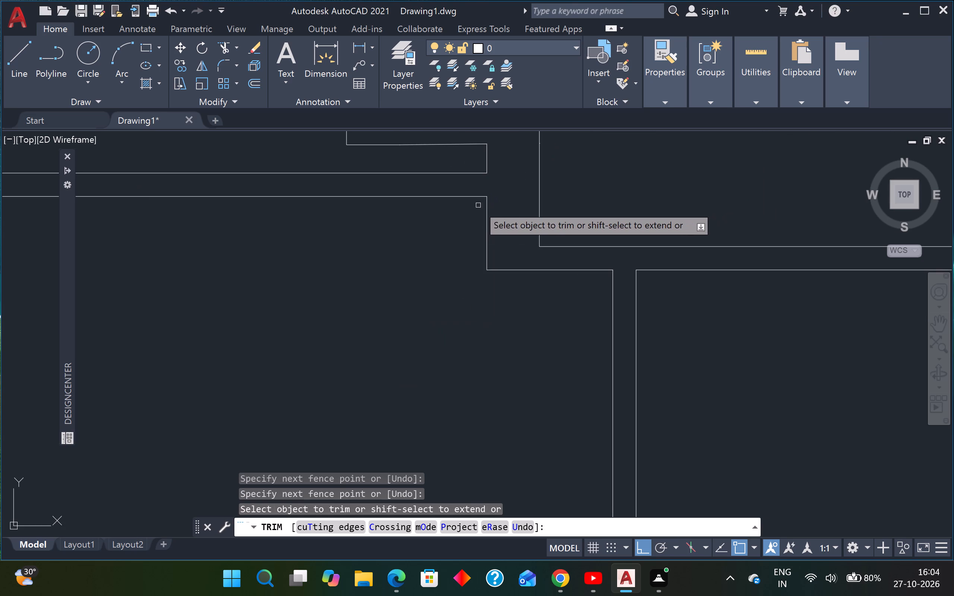
Draw a 4" vertical line between the east ends of the west room's two top wall lines.
key("Escape")
key("Escape")
type("L")
key("space")
scroll(486, 184, "up", 2)
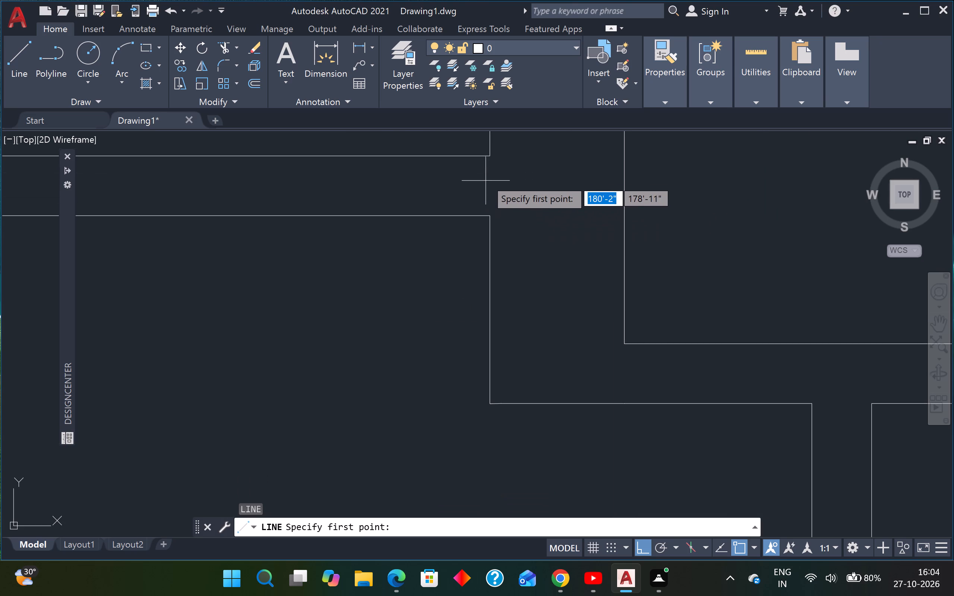
left_click(495, 156)
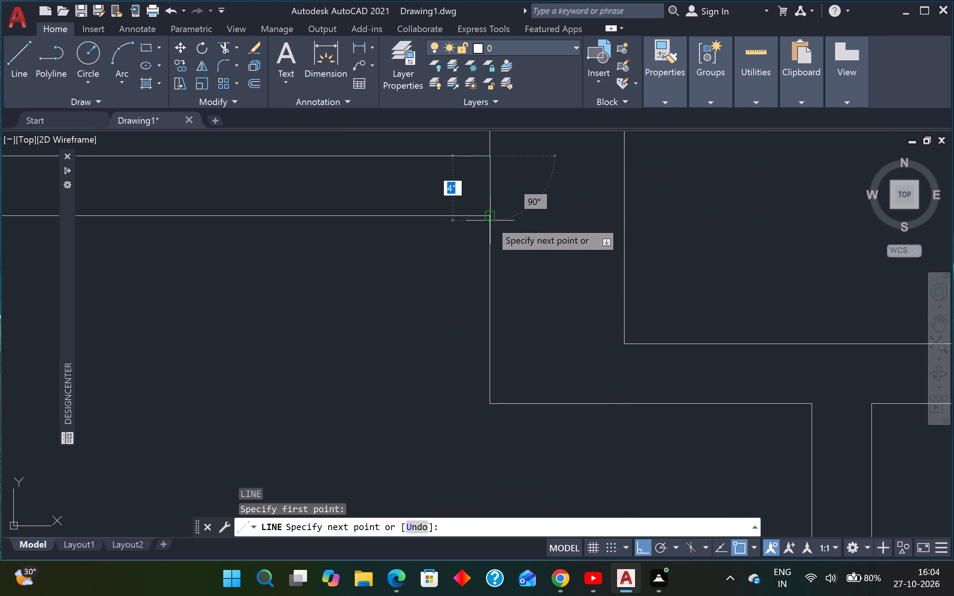
left_click(487, 215)
key("Escape")
scroll(535, 255, "down", 3)
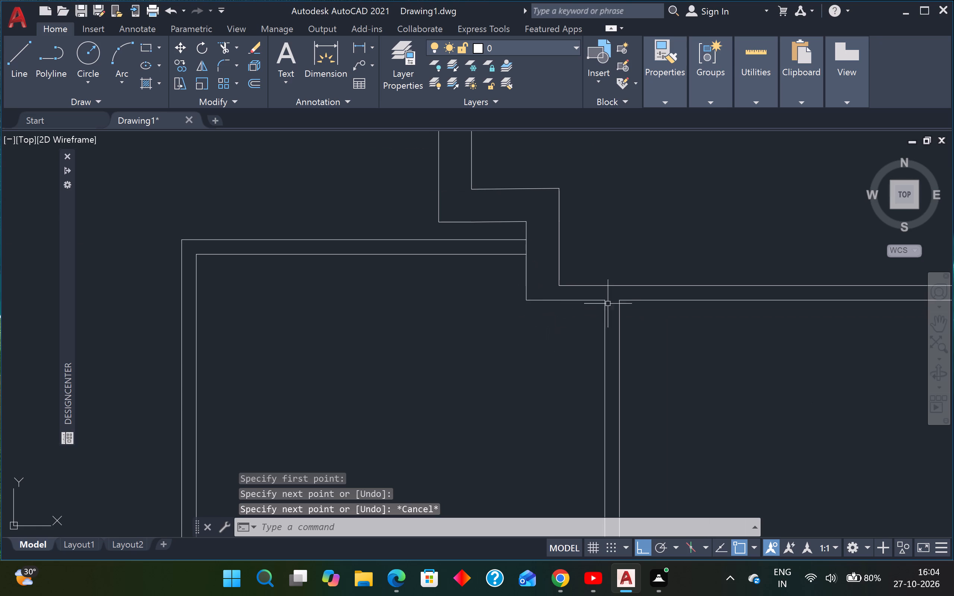
Draw a short horizontal line across the top of the west room's east wall, bridging the gap in the partition's lower line.
key("space")
scroll(629, 291, "up", 2)
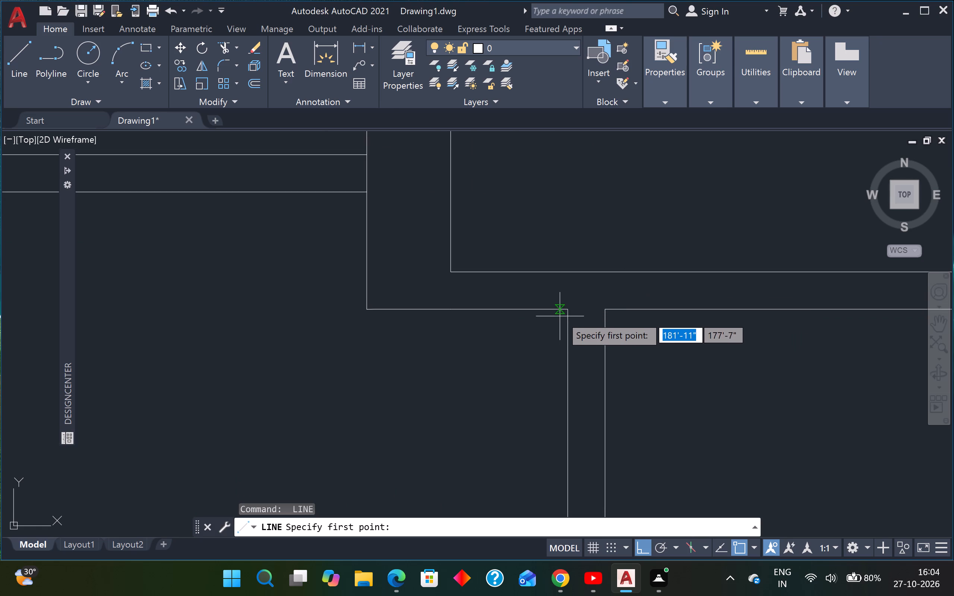
left_click(567, 308)
left_click(605, 307)
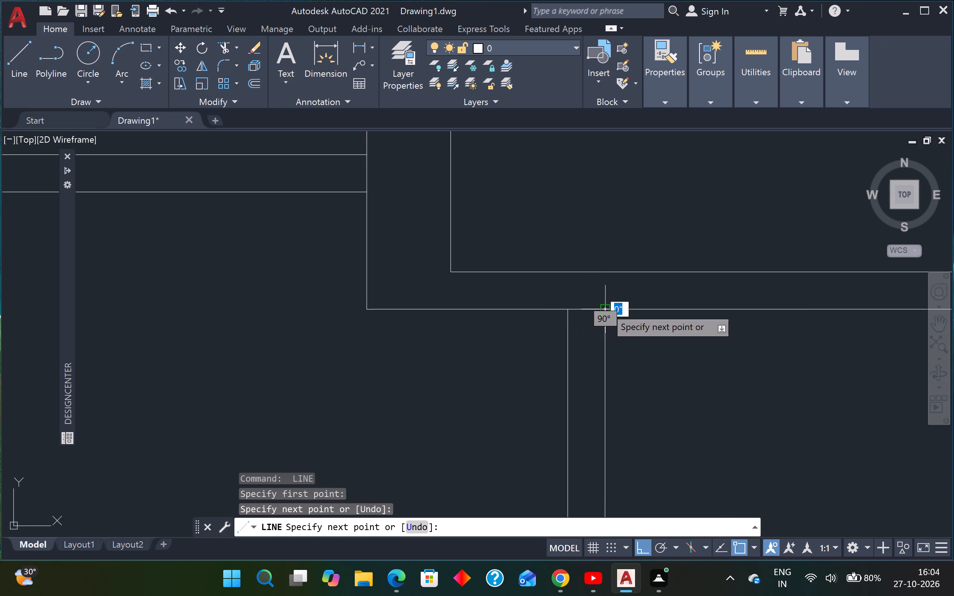
key("Escape")
Examine the junction between the west room's bottom wall and the building's west outer wall.
scroll(604, 297, "down", 5)
middle_click_drag(562, 384, 563, 377)
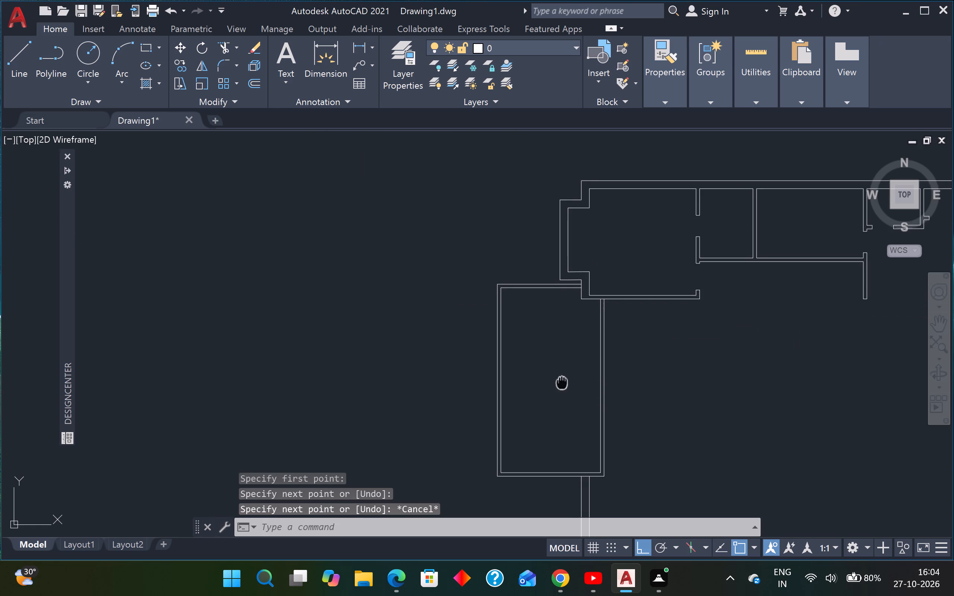
middle_click_drag(563, 377, 565, 300)
scroll(584, 355, "down", 1)
scroll(607, 395, "up", 2)
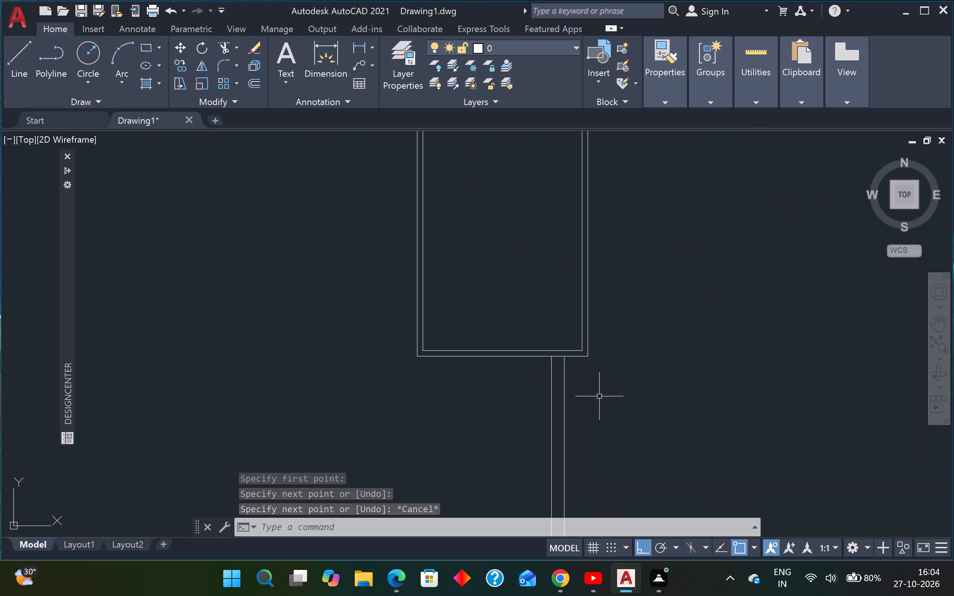
key("Escape")
key("Escape")
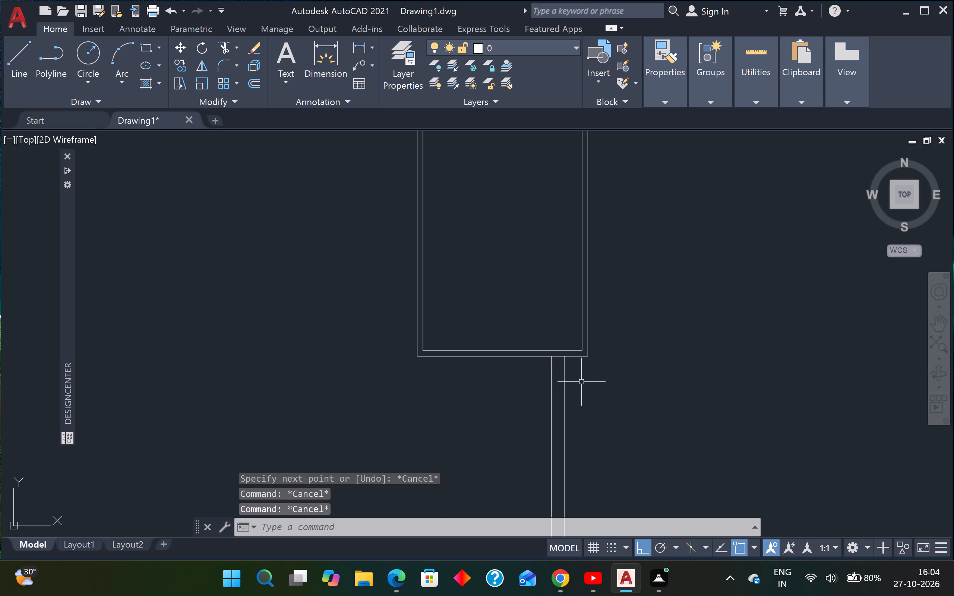
scroll(581, 382, "up", 1)
scroll(581, 382, "down", 3)
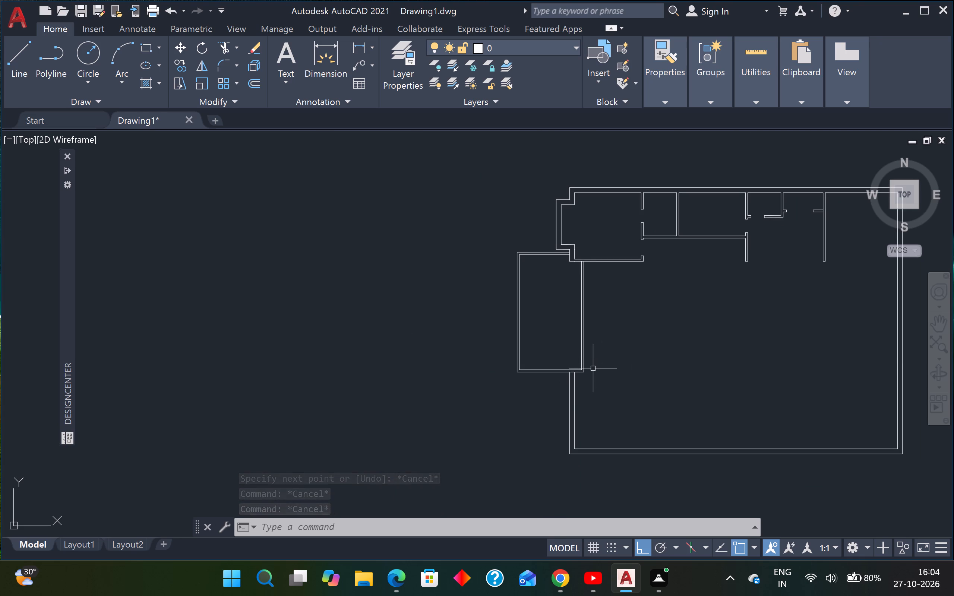
scroll(573, 389, "up", 2)
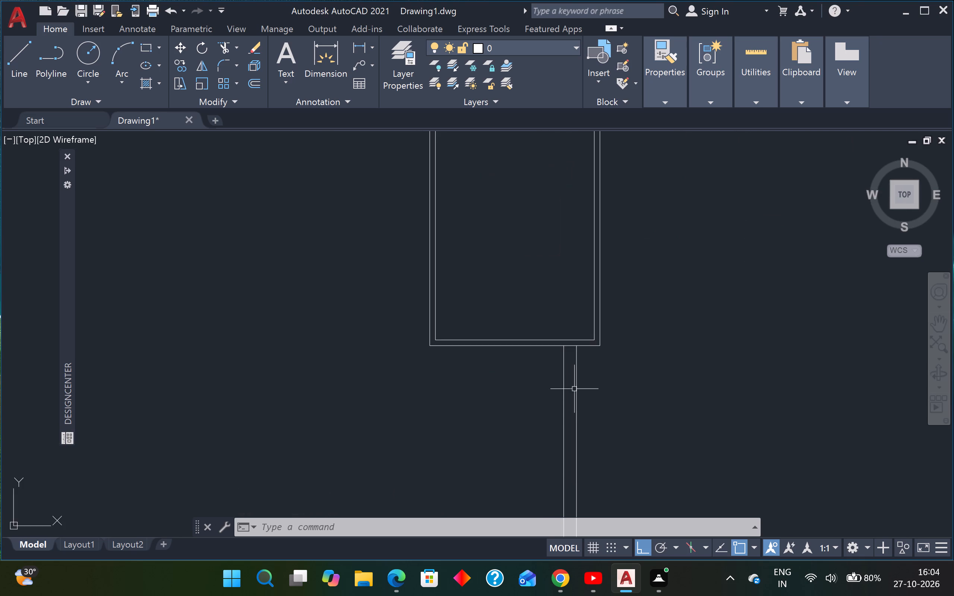
scroll(580, 384, "down", 2)
scroll(583, 394, "up", 2)
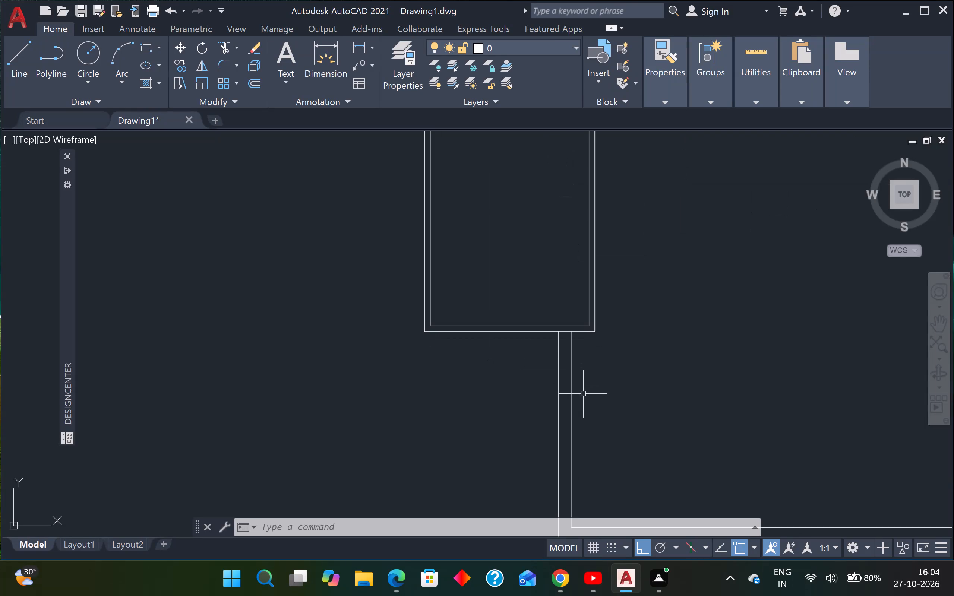
middle_click_drag(595, 371, 553, 365)
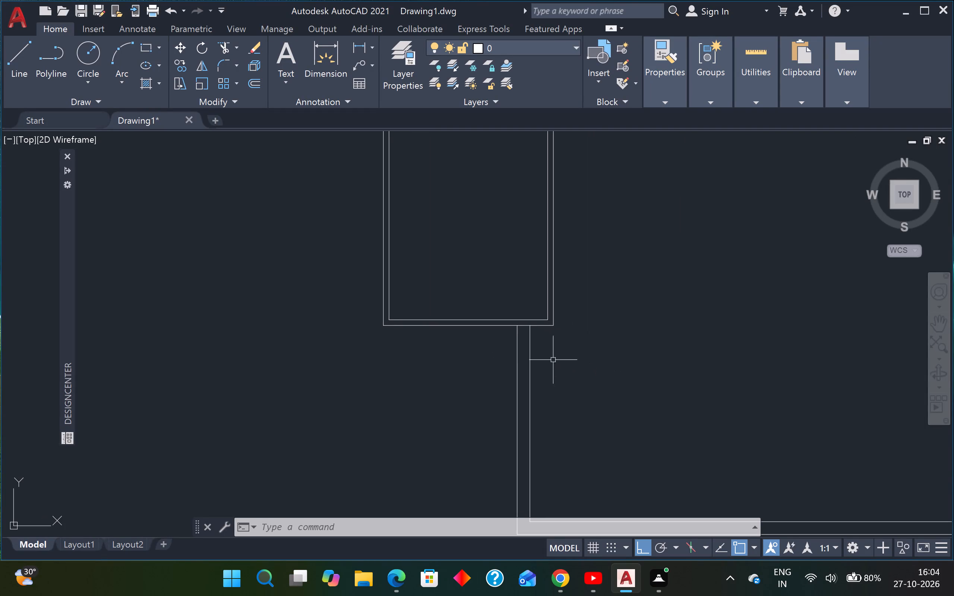
scroll(560, 344, "up", 1)
middle_click_drag(559, 343, 559, 343)
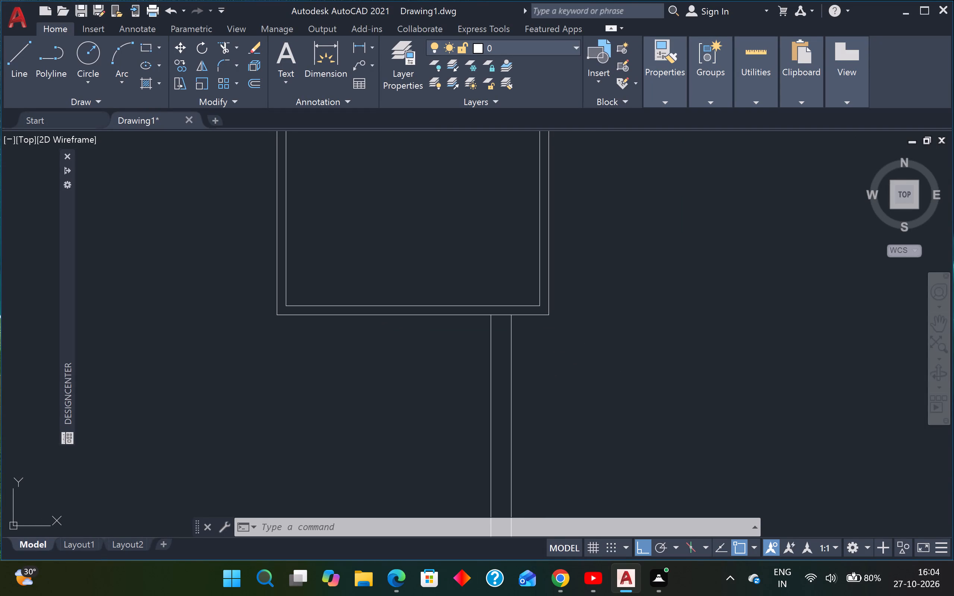
middle_click_drag(559, 343, 547, 360)
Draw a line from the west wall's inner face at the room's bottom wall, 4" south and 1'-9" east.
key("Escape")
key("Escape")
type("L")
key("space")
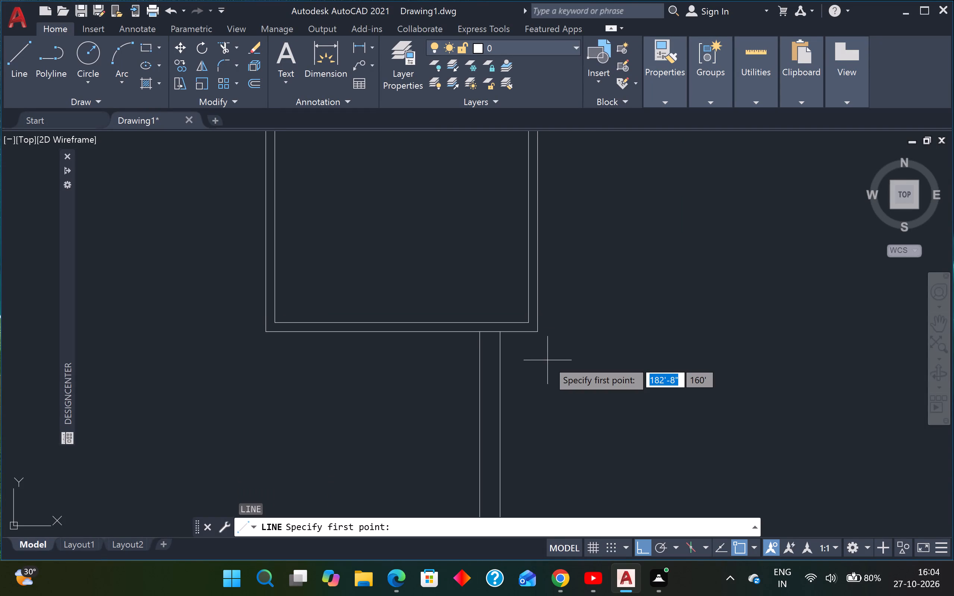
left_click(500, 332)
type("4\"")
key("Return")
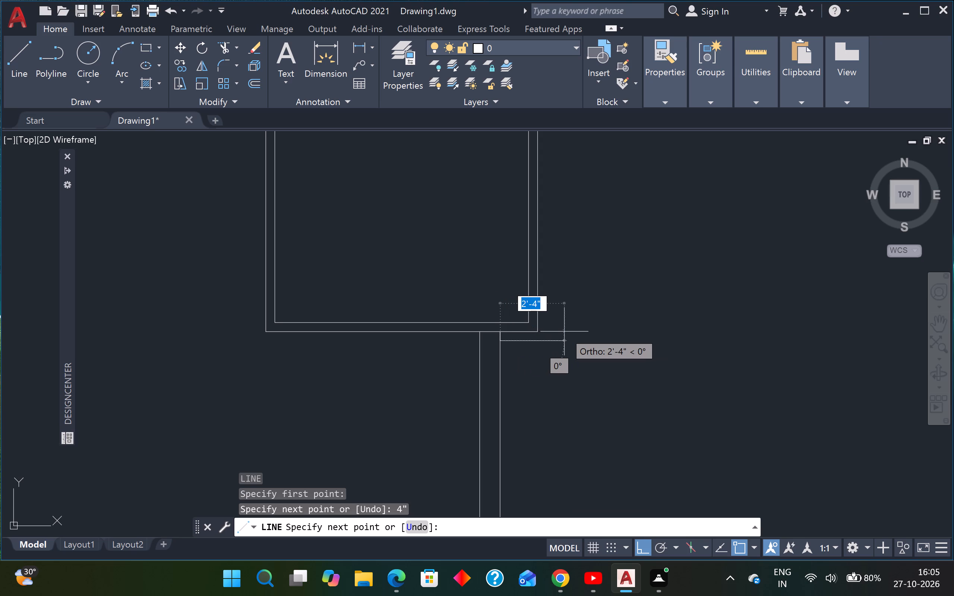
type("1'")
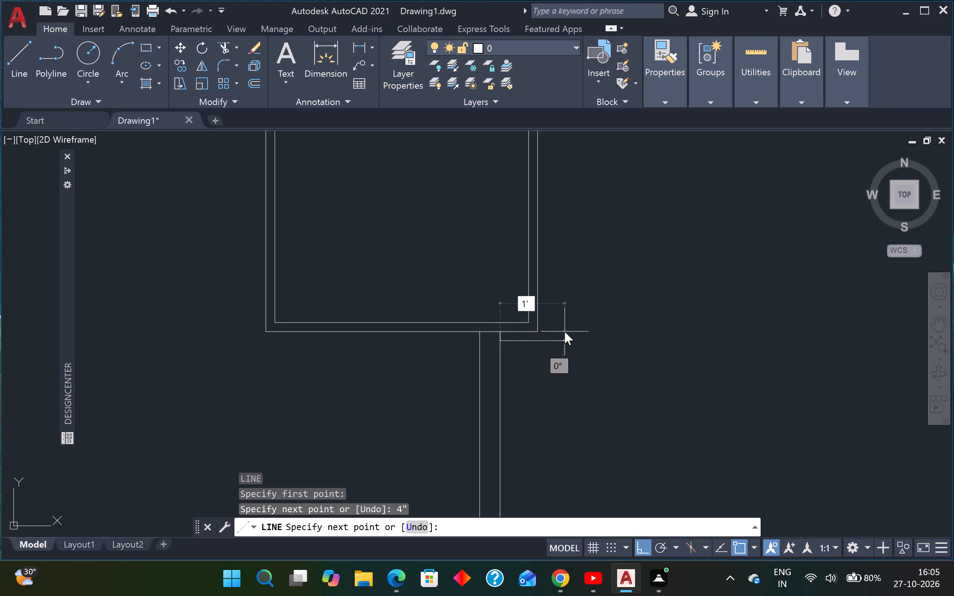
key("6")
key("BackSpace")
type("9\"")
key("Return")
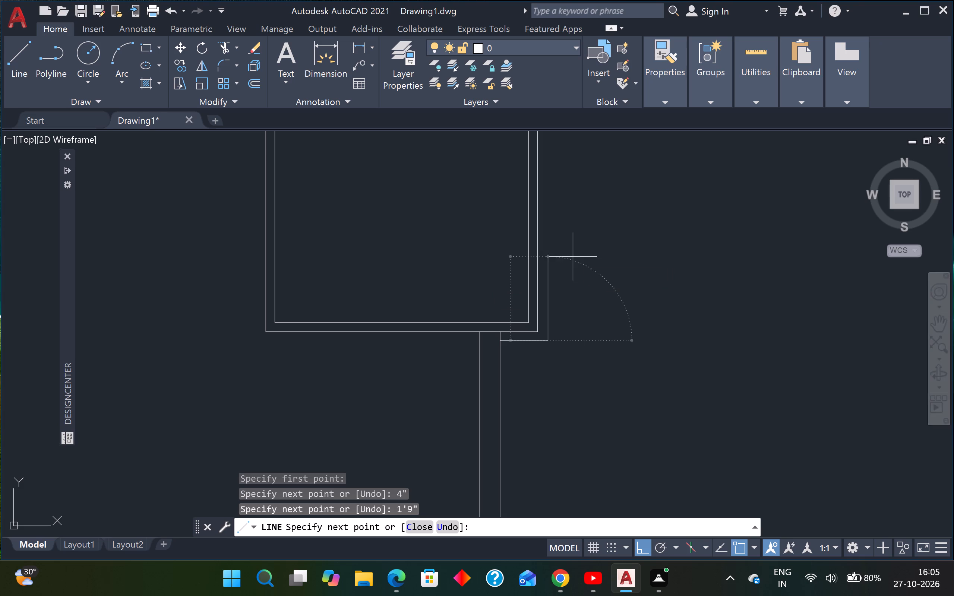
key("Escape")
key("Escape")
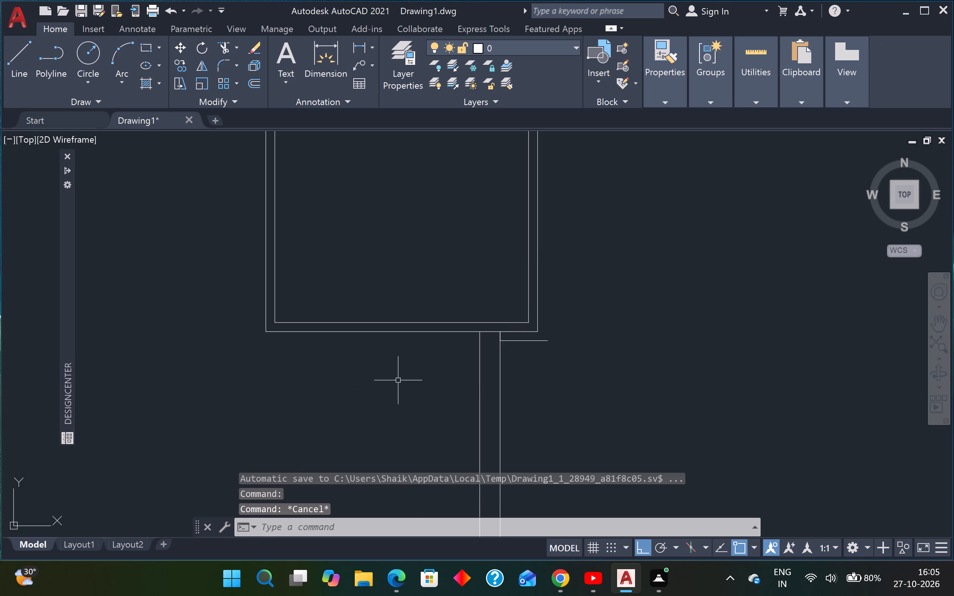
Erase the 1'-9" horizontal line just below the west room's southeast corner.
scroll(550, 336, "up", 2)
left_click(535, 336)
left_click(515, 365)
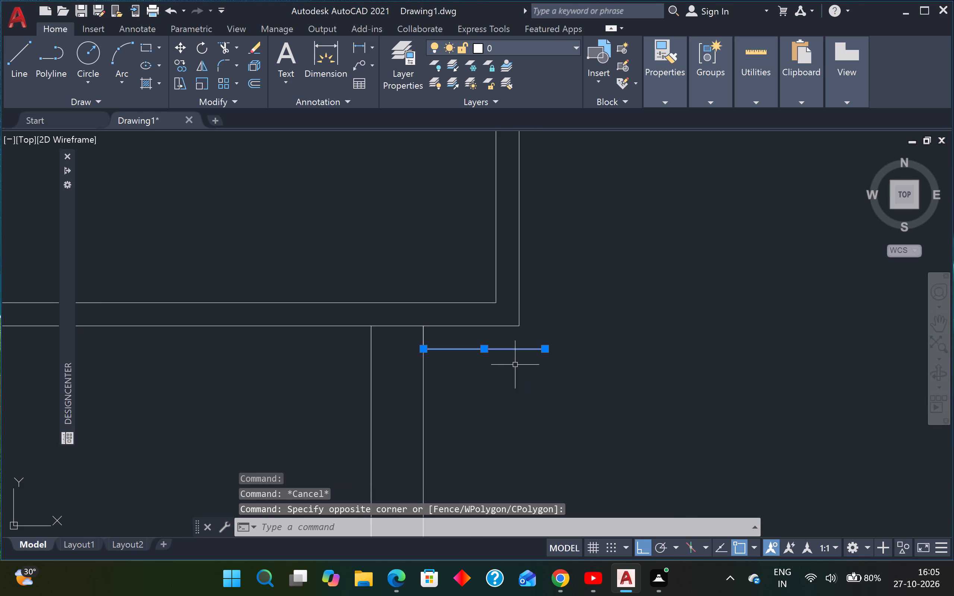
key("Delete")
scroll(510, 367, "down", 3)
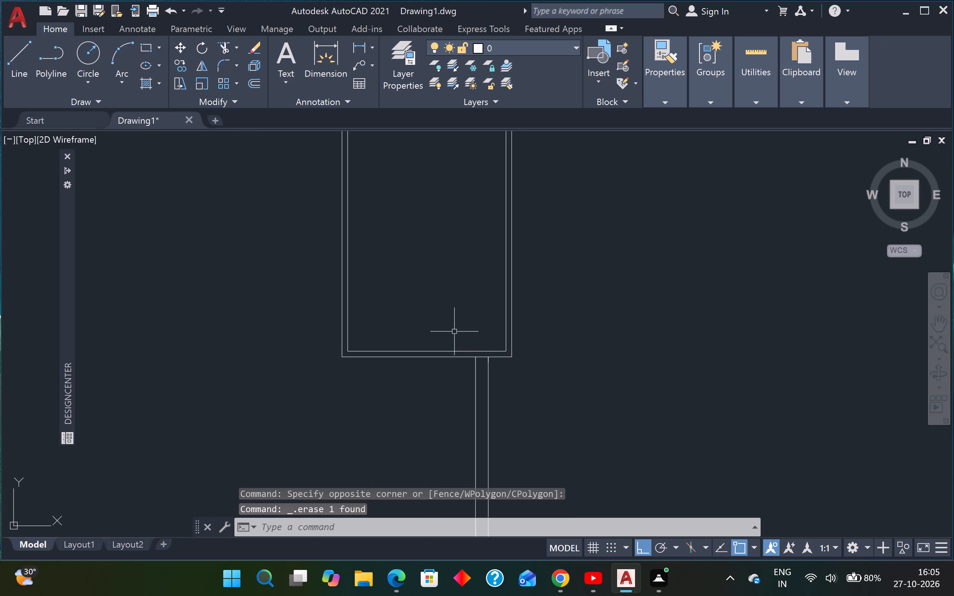
Examine the overall floor plan and the wall junction below the west room.
scroll(456, 327, "down", 2)
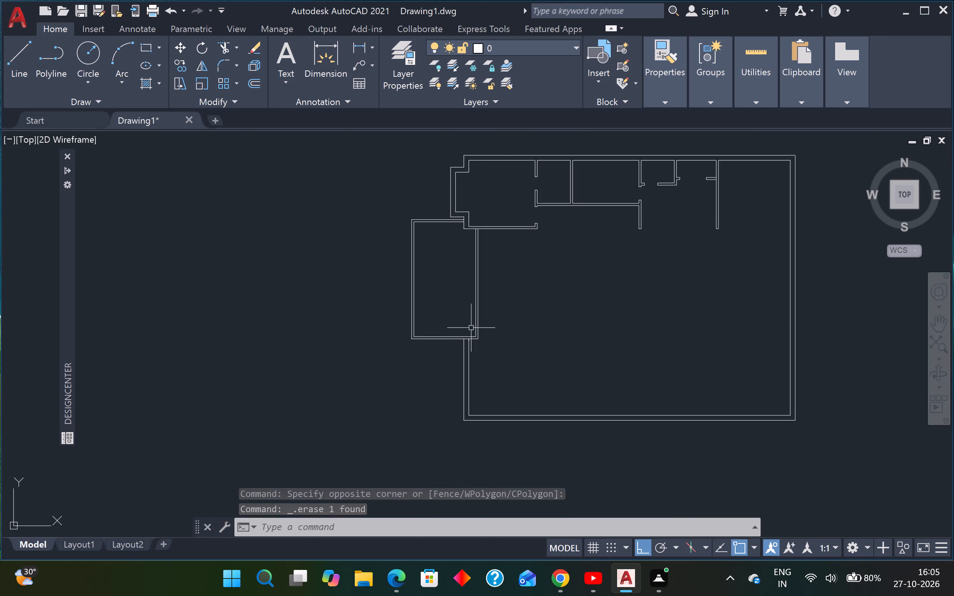
scroll(480, 332, "up", 2)
scroll(440, 348, "up", 2)
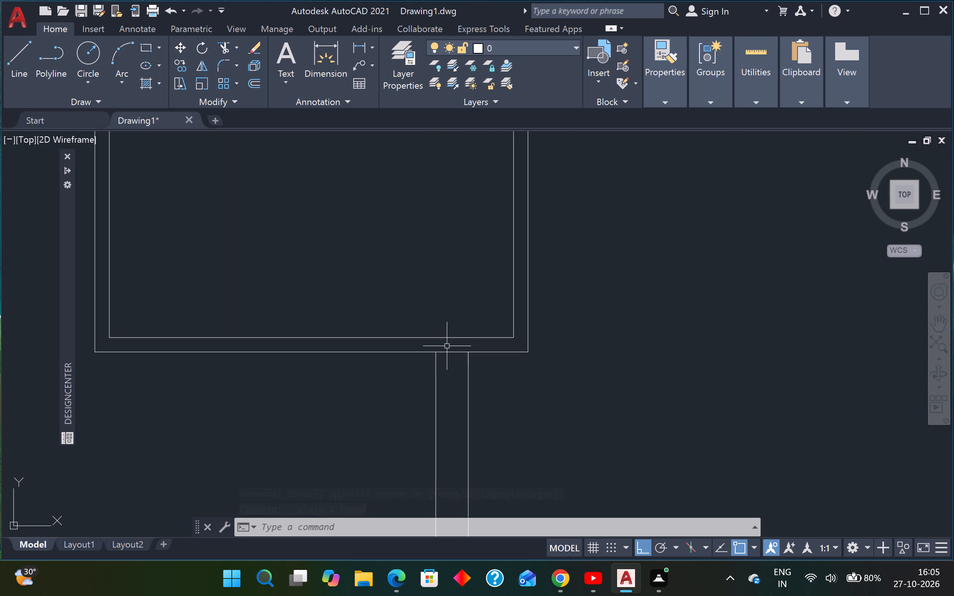
key("Escape")
key("Escape")
scroll(448, 330, "down", 3)
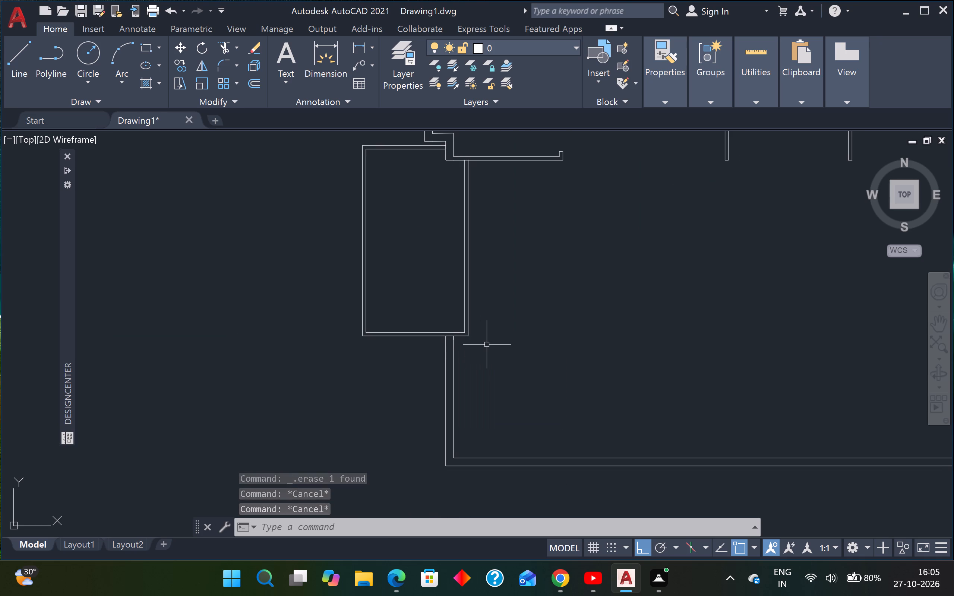
scroll(487, 345, "down", 2)
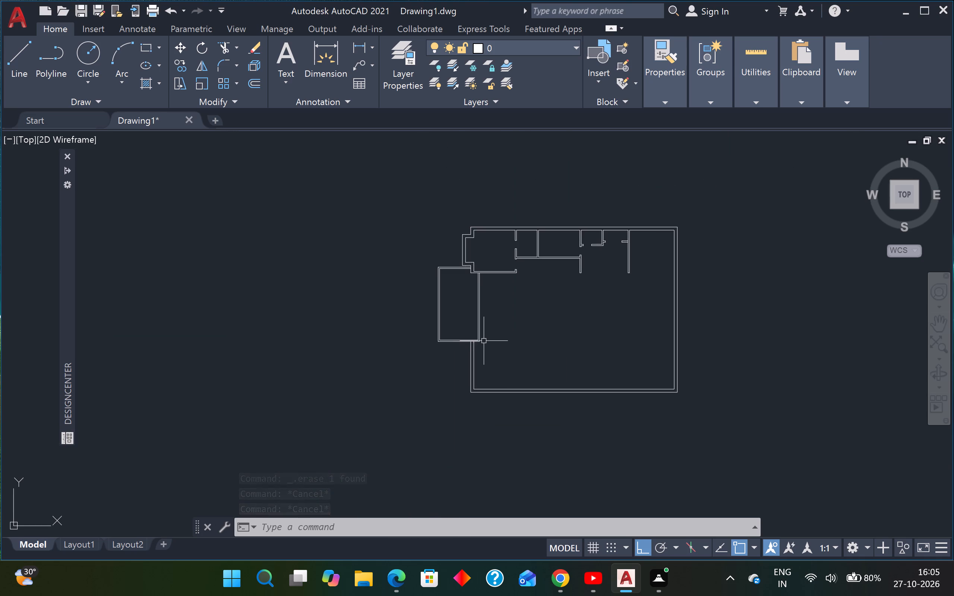
Offset the south outer wall's inner face line 15' north into the building.
scroll(500, 372, "up", 1)
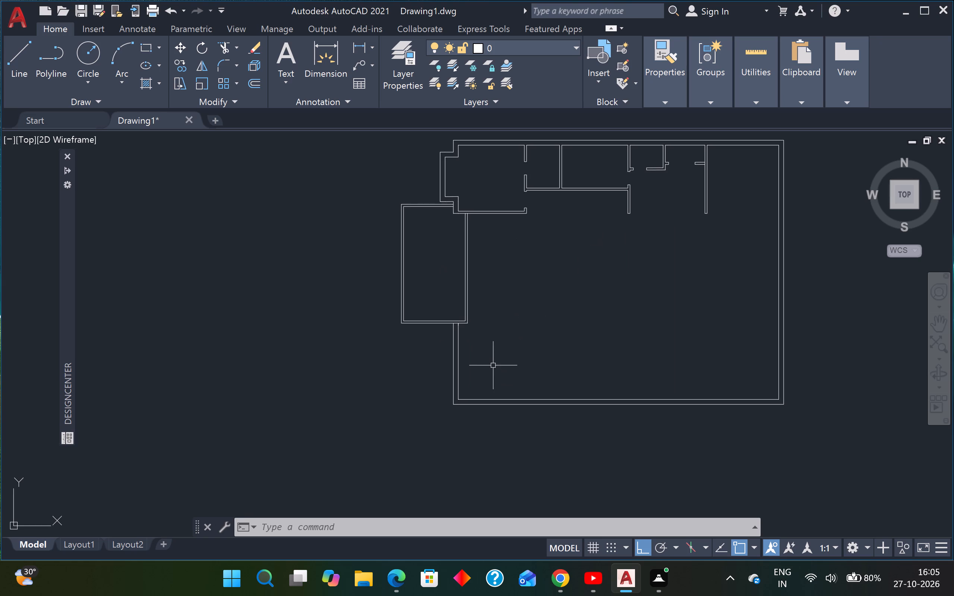
key("o")
key("space")
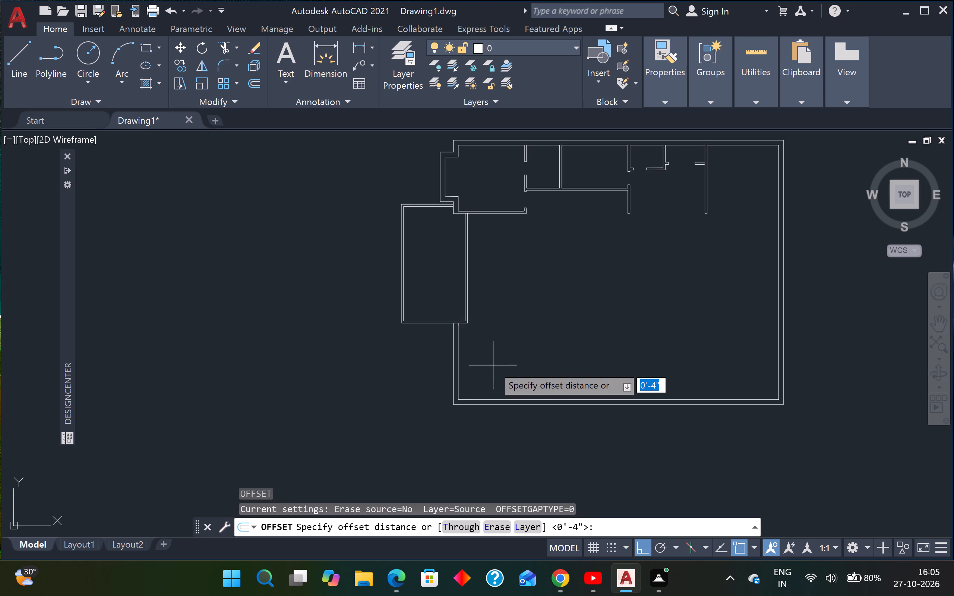
type("10'")
key("Return")
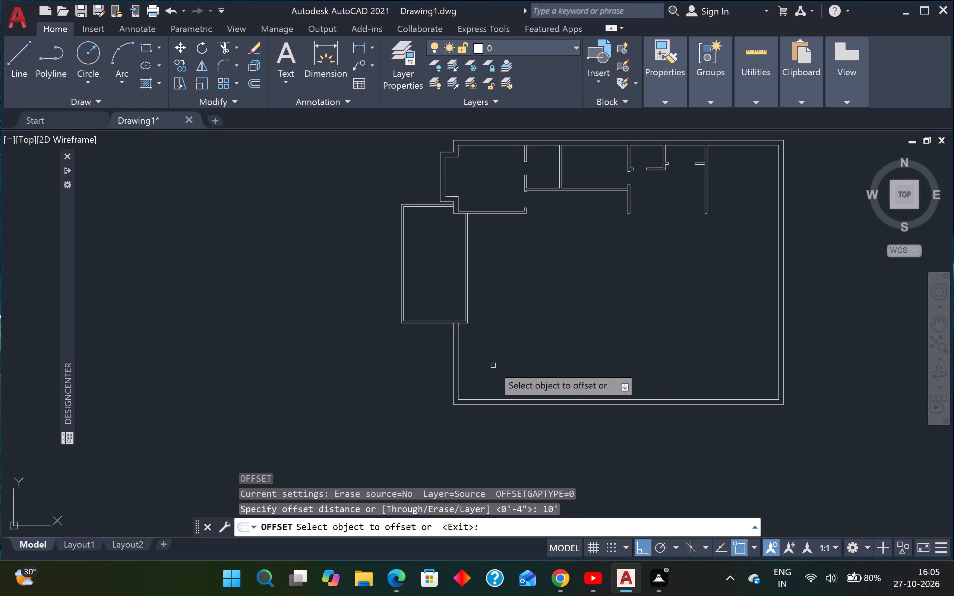
left_click(584, 400)
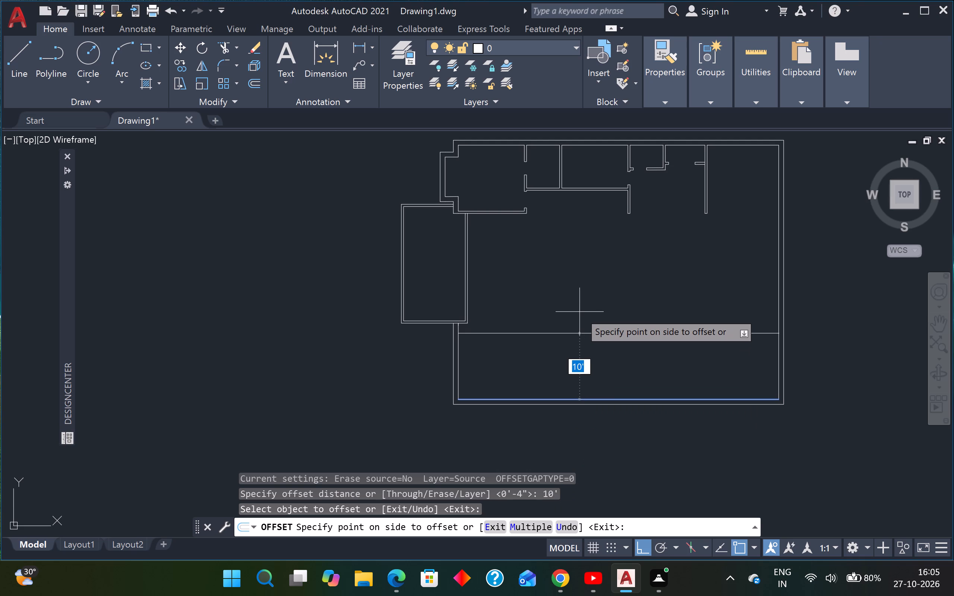
type("15'")
key("Return")
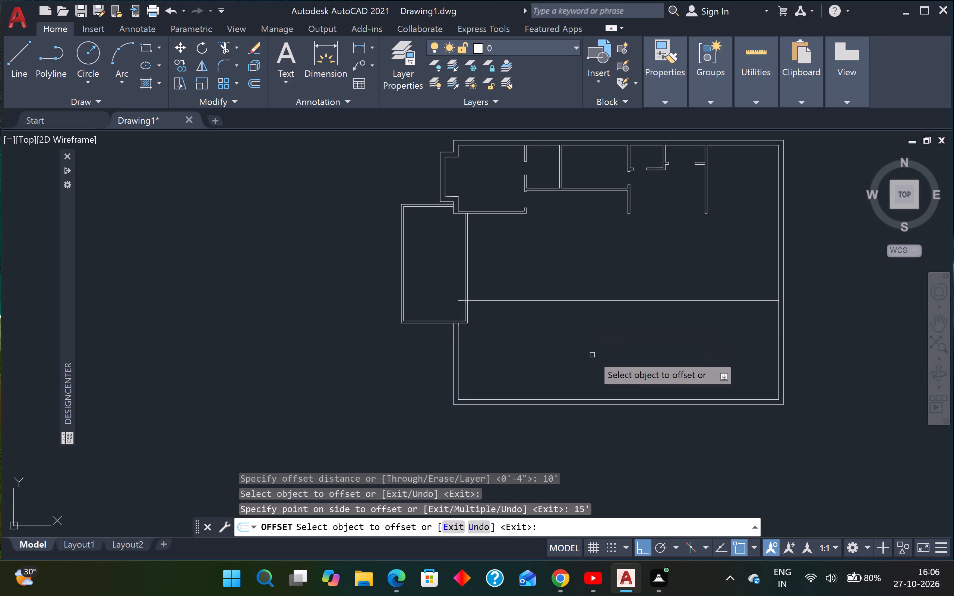
Offset the full-width horizontal line 4" south to form the partition's second face.
key("Escape")
key("Escape")
key("Escape")
type("O")
key("space")
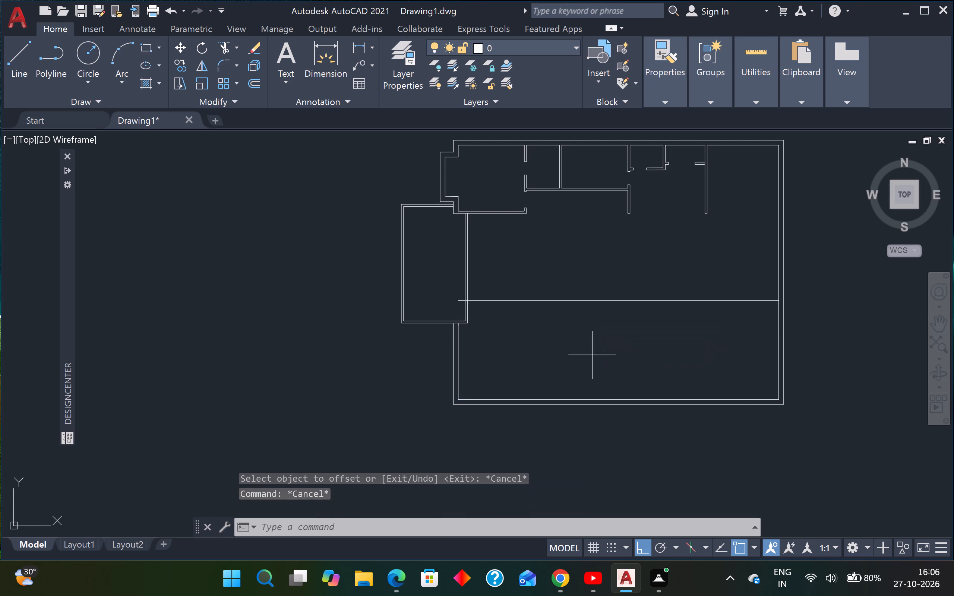
type("4\"")
key("Return")
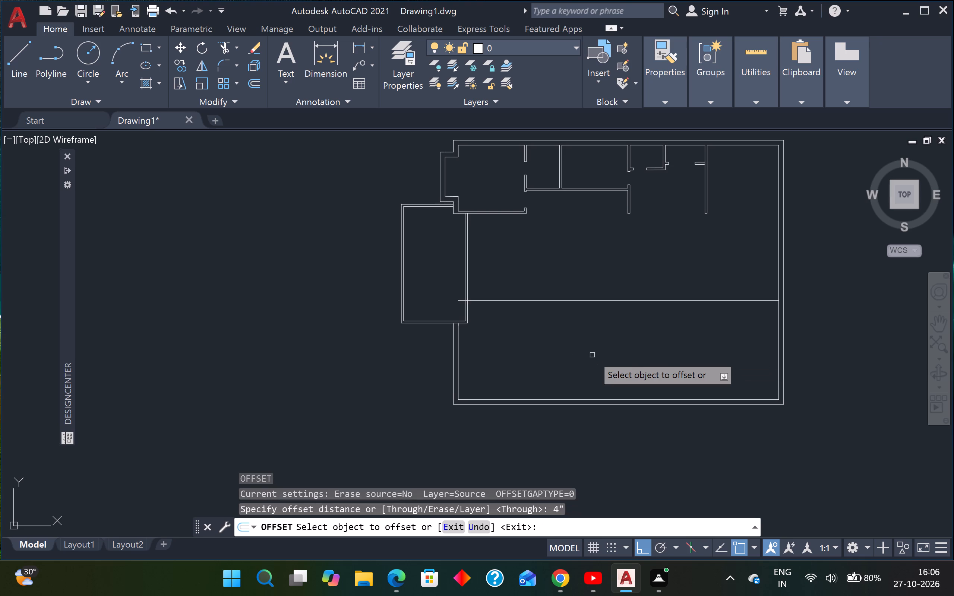
left_click(610, 298)
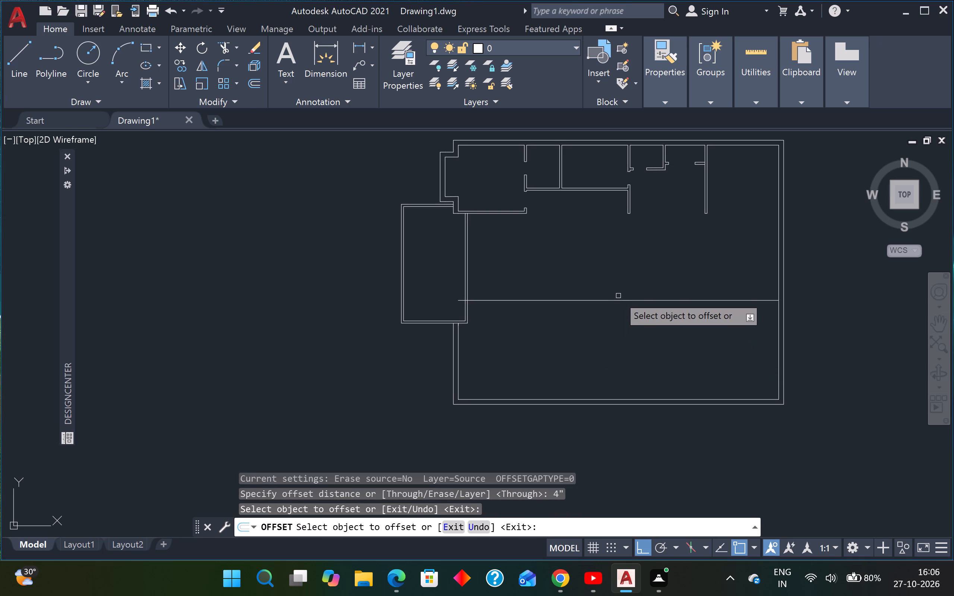
left_click(618, 299)
left_click(613, 343)
key("Escape")
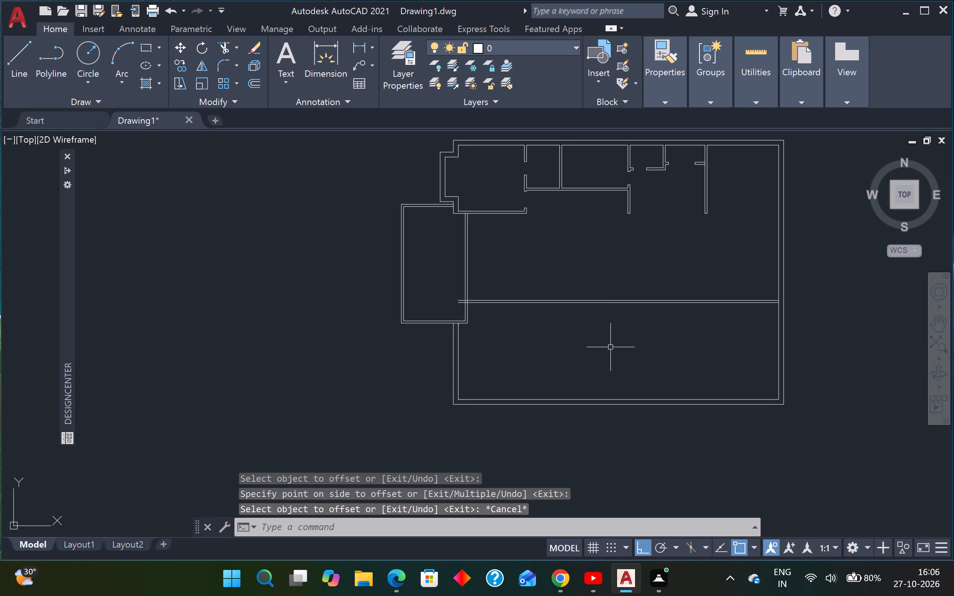
key("Escape")
Trim the two partition lines at the west room's east wall and clean up the wall faces at that junction.
type("TR")
key("space")
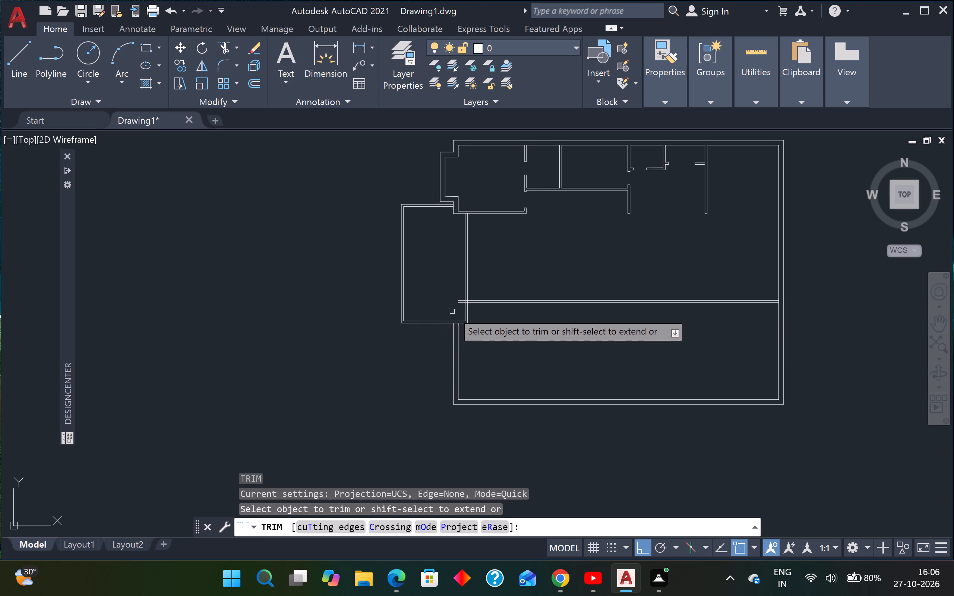
scroll(460, 305, "up", 3)
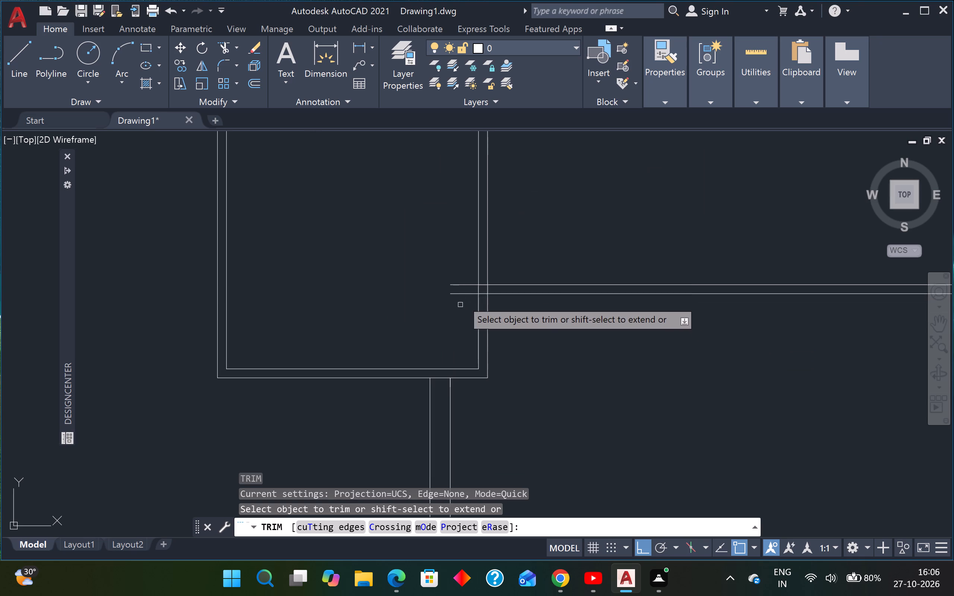
left_click(463, 307)
scroll(469, 291, "up", 3)
left_click(486, 291)
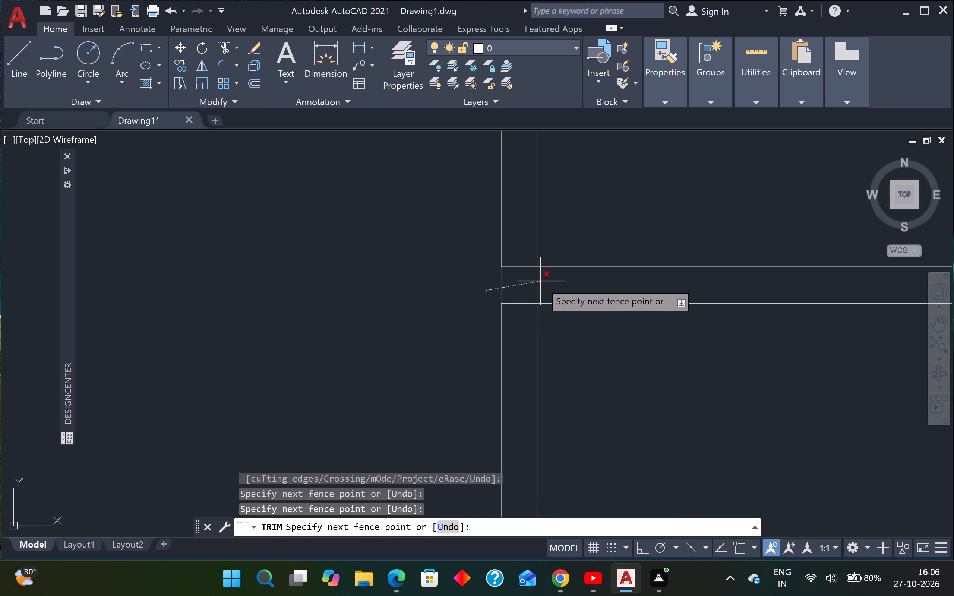
left_click(543, 288)
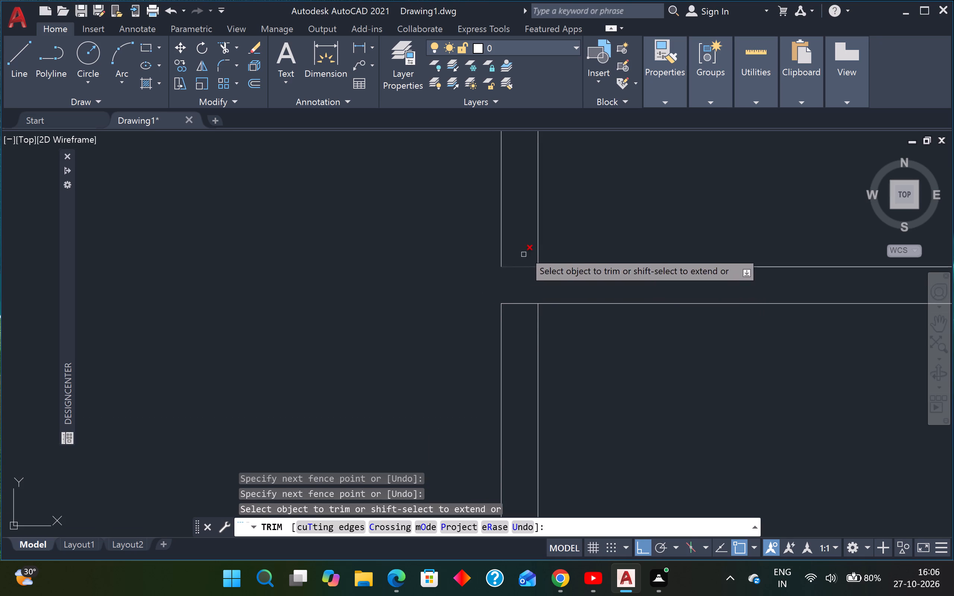
left_click(524, 248)
left_click(526, 315)
scroll(523, 300, "down", 3)
scroll(521, 302, "up", 2)
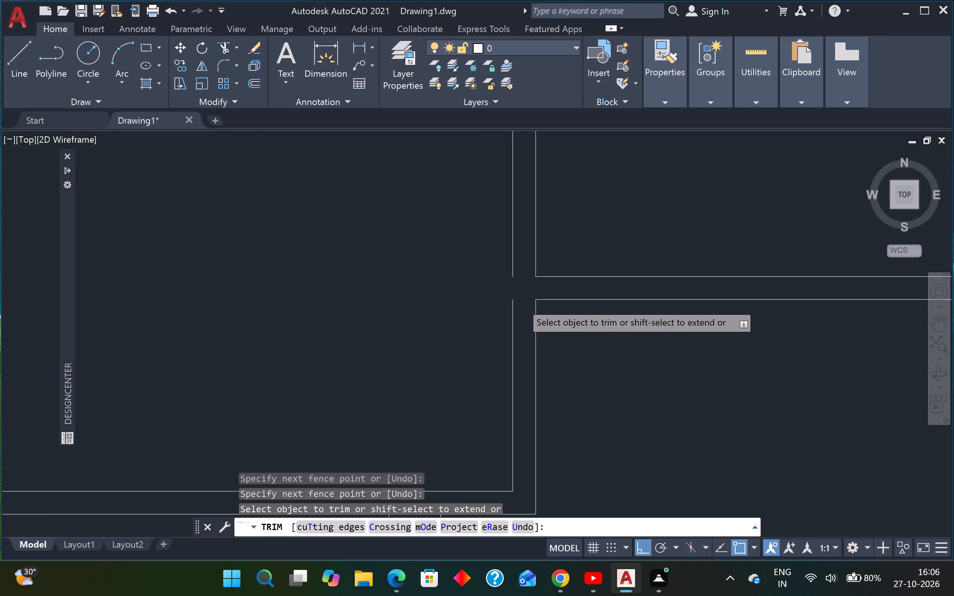
left_click(522, 311, "shift")
left_click(495, 329, "shift")
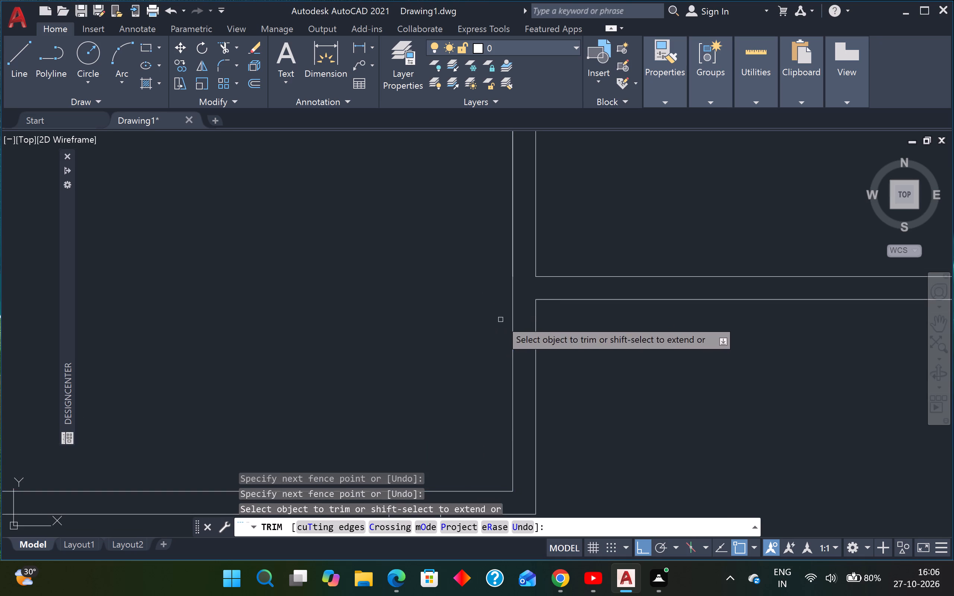
Extend the partition lines and the building's west wall lines to the inner faces of the west room's walls.
scroll(500, 320, "down", 4)
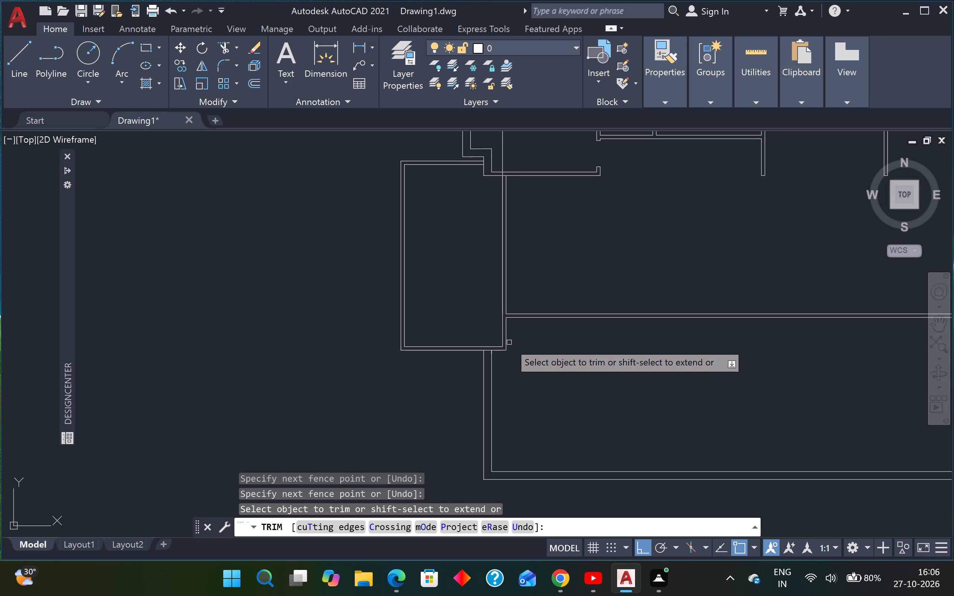
scroll(506, 349, "up", 2)
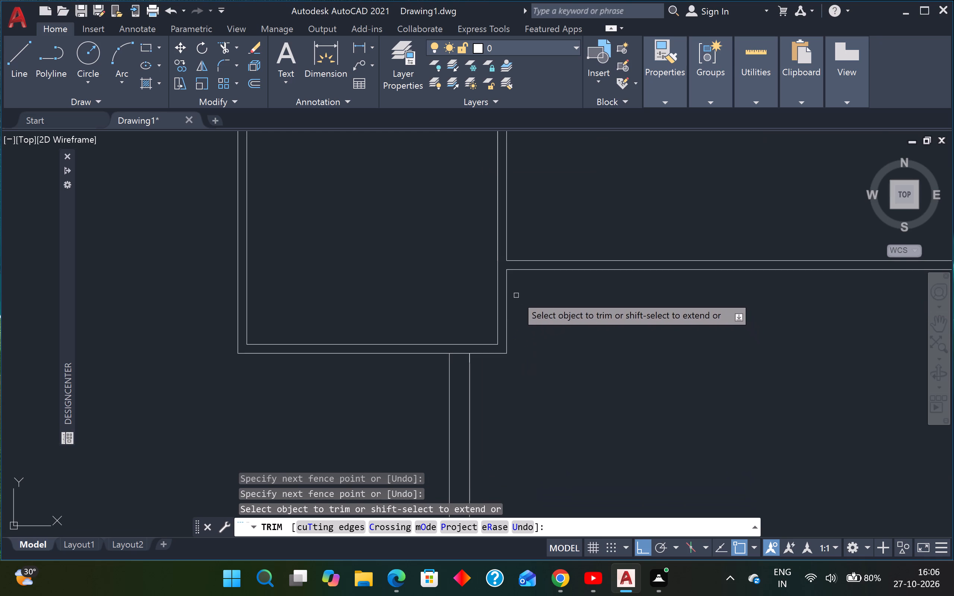
left_click(521, 269, "shift")
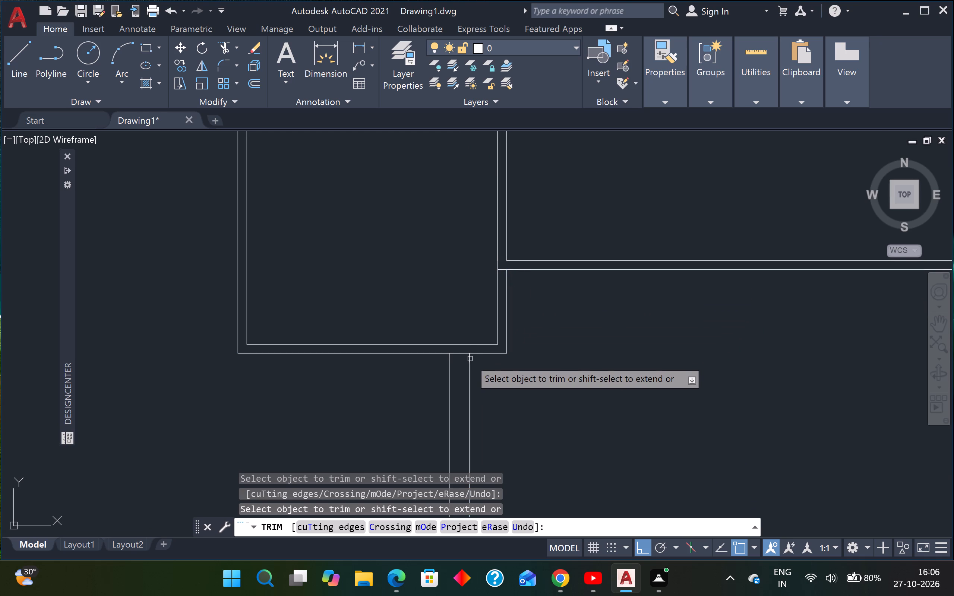
scroll(470, 364, "up", 2, "shift")
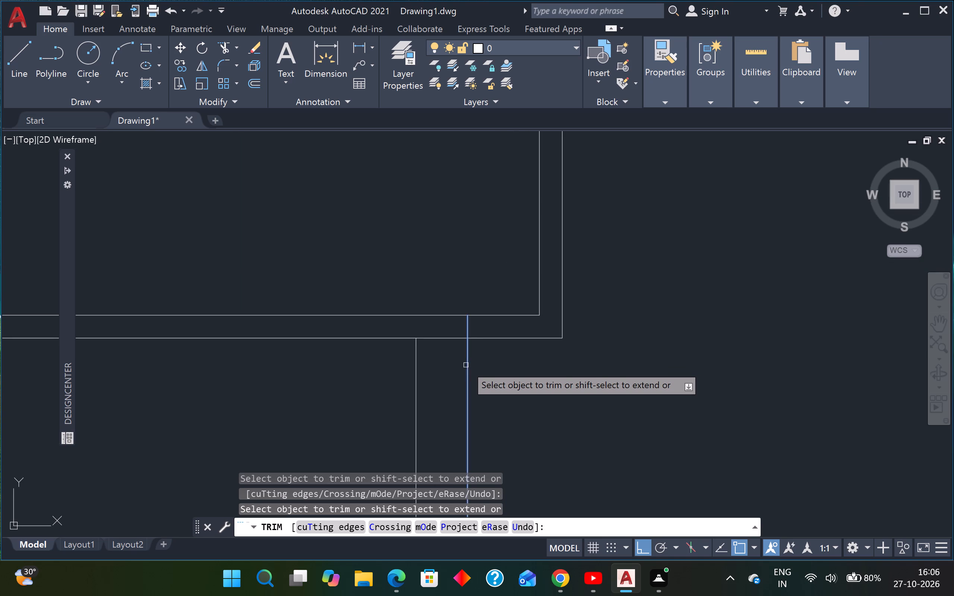
left_click(466, 365, "shift")
left_click(415, 360, "shift")
scroll(439, 345, "down", 4)
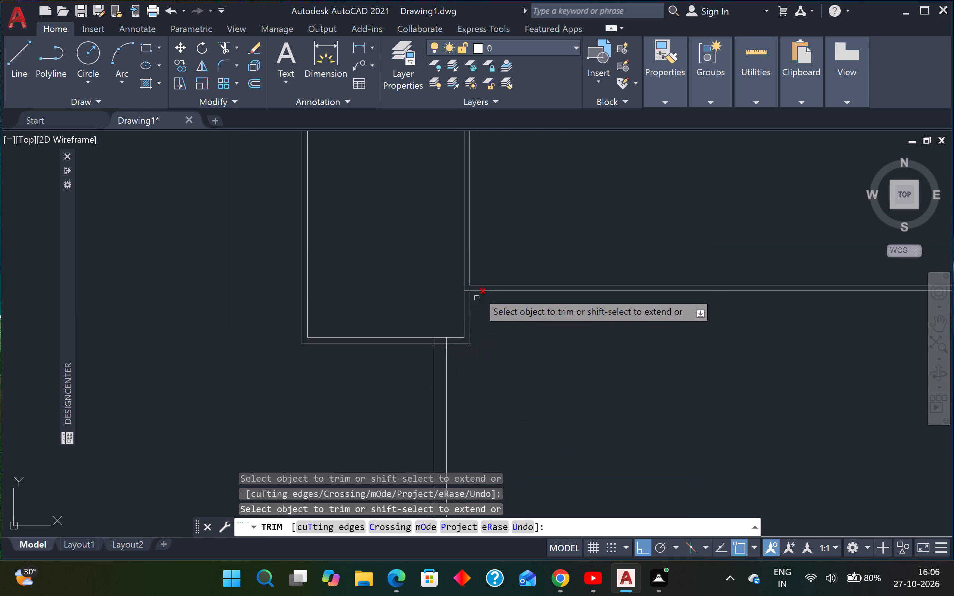
scroll(479, 285, "up", 2)
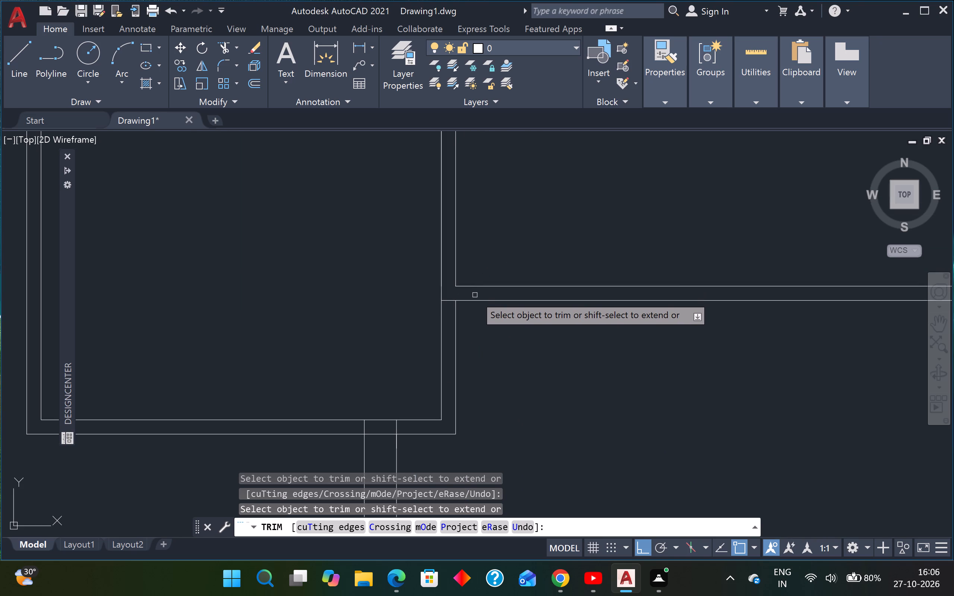
left_click(474, 286, "shift")
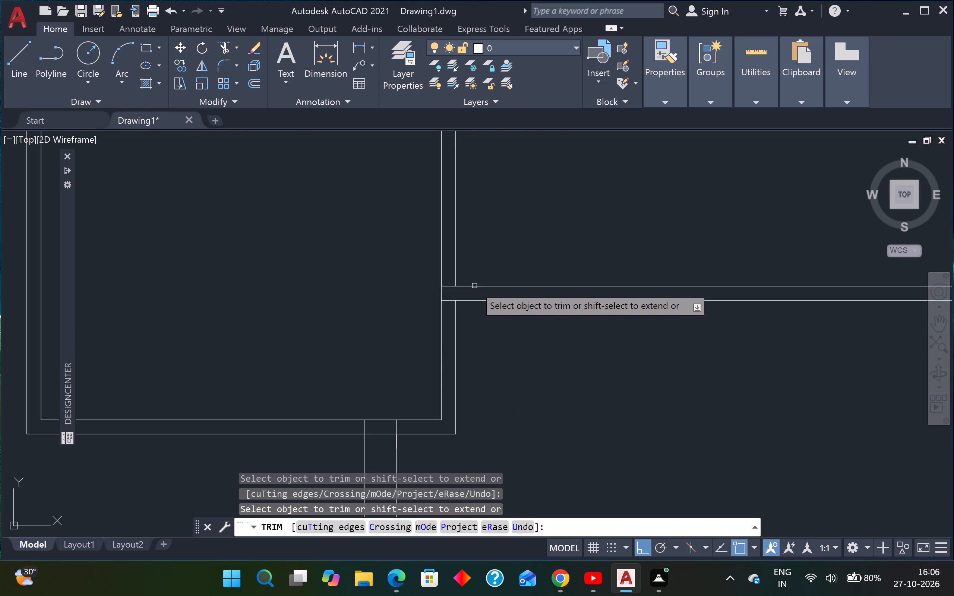
Trim away the west room's east wall below the partition and its bottom wall east of the building's west wall.
left_click(427, 352)
left_click(469, 352)
left_click(421, 391)
left_click_drag(421, 451, 420, 442)
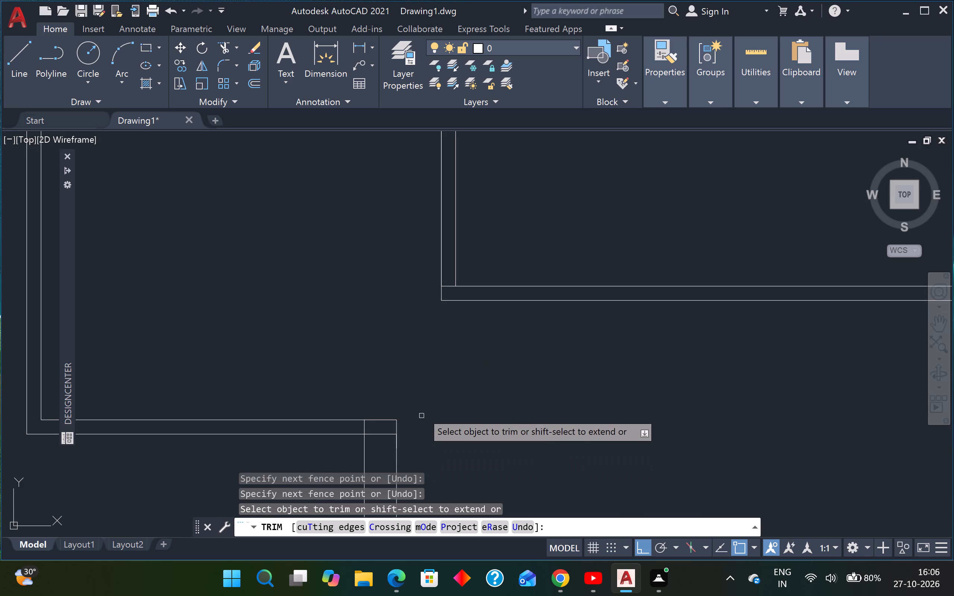
scroll(437, 363, "down", 3)
scroll(437, 381, "up", 1)
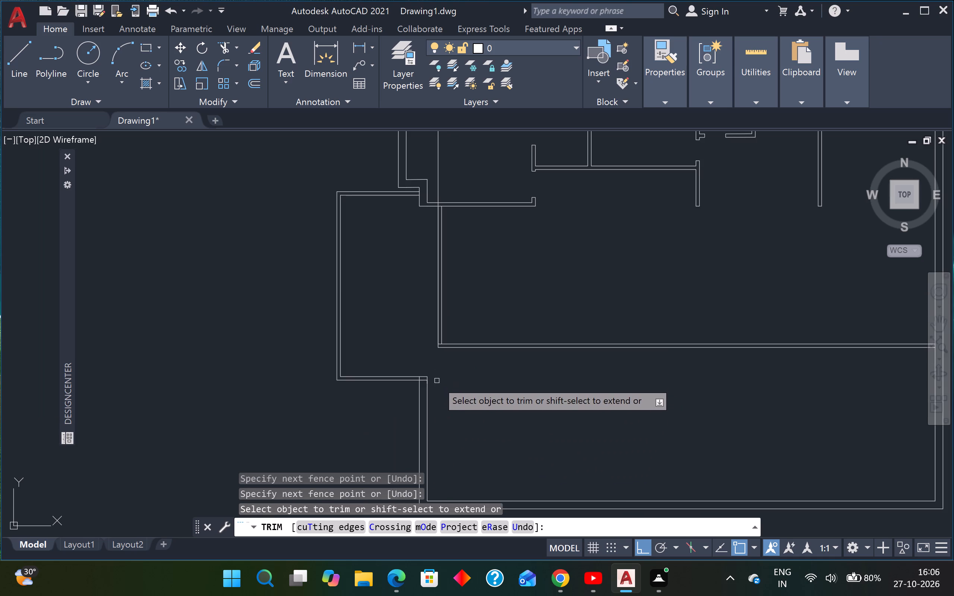
scroll(437, 380, "up", 1)
key("Escape")
key("Escape")
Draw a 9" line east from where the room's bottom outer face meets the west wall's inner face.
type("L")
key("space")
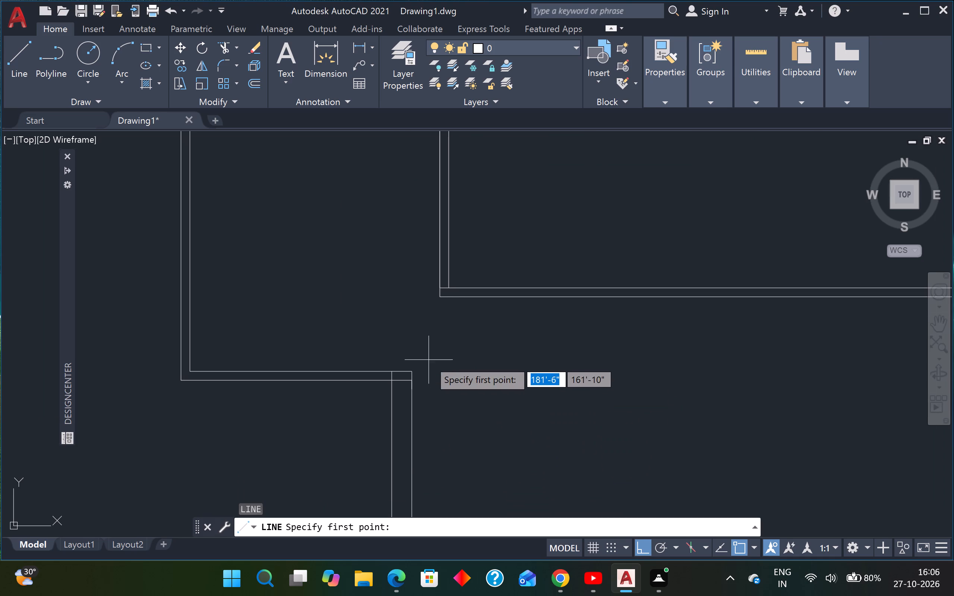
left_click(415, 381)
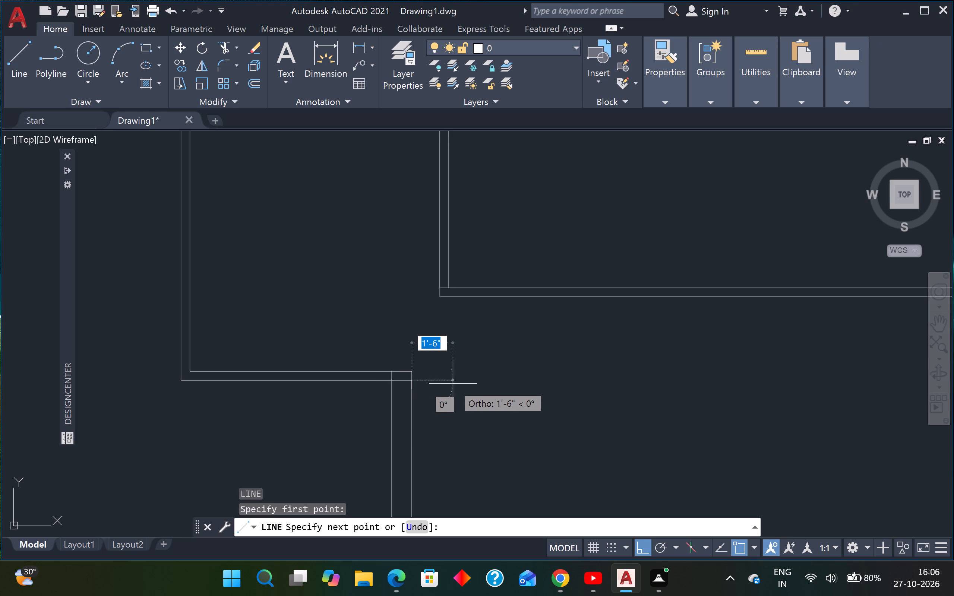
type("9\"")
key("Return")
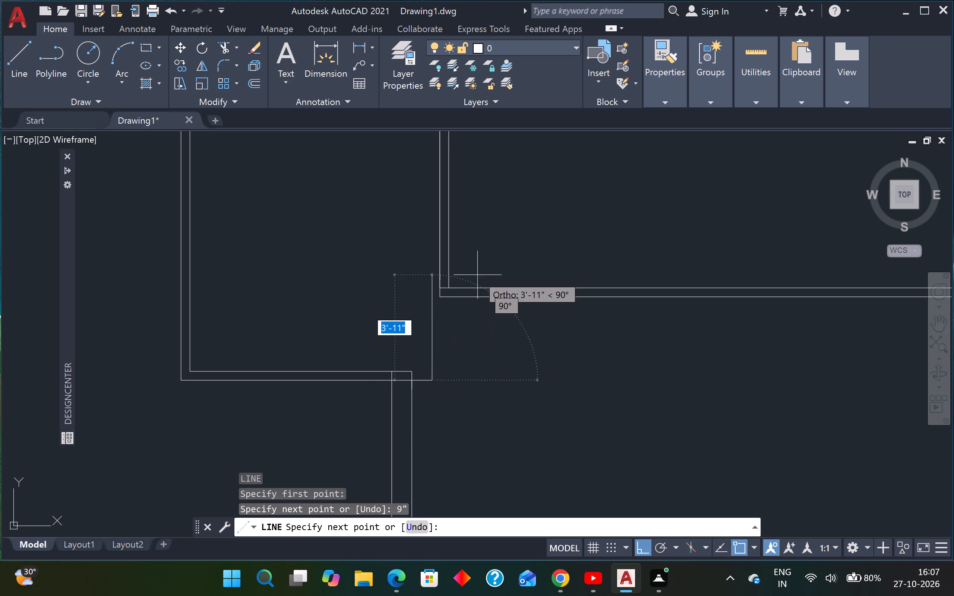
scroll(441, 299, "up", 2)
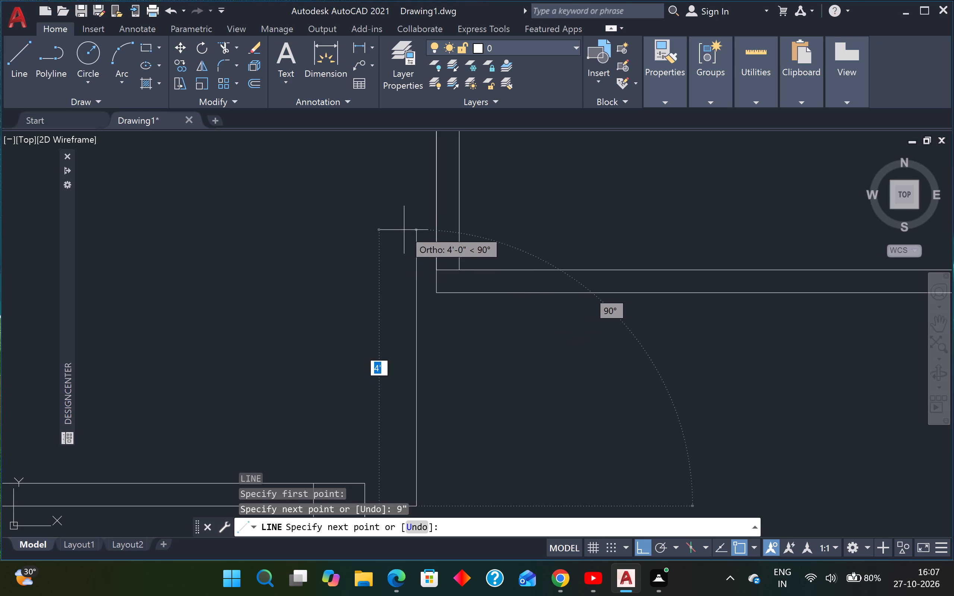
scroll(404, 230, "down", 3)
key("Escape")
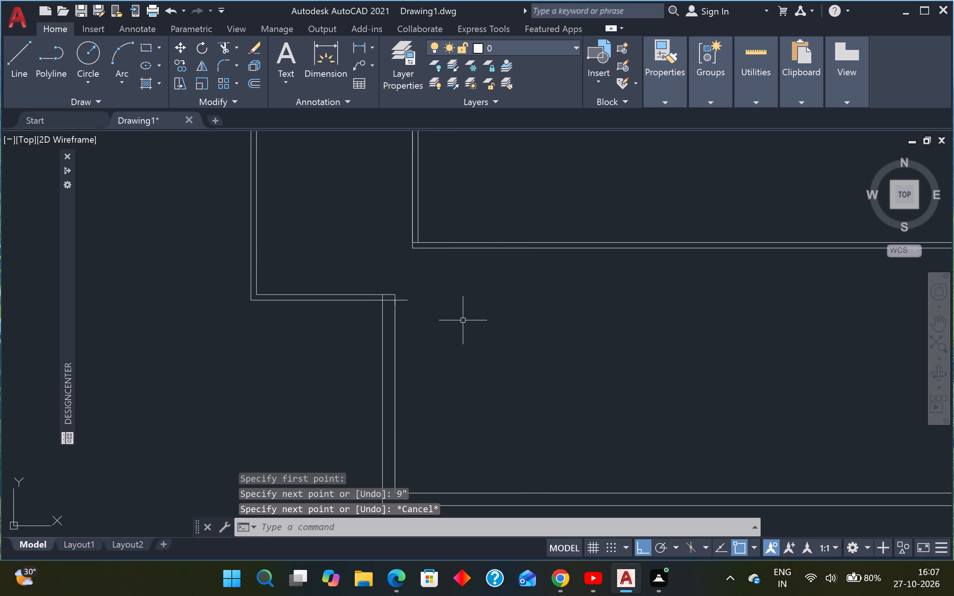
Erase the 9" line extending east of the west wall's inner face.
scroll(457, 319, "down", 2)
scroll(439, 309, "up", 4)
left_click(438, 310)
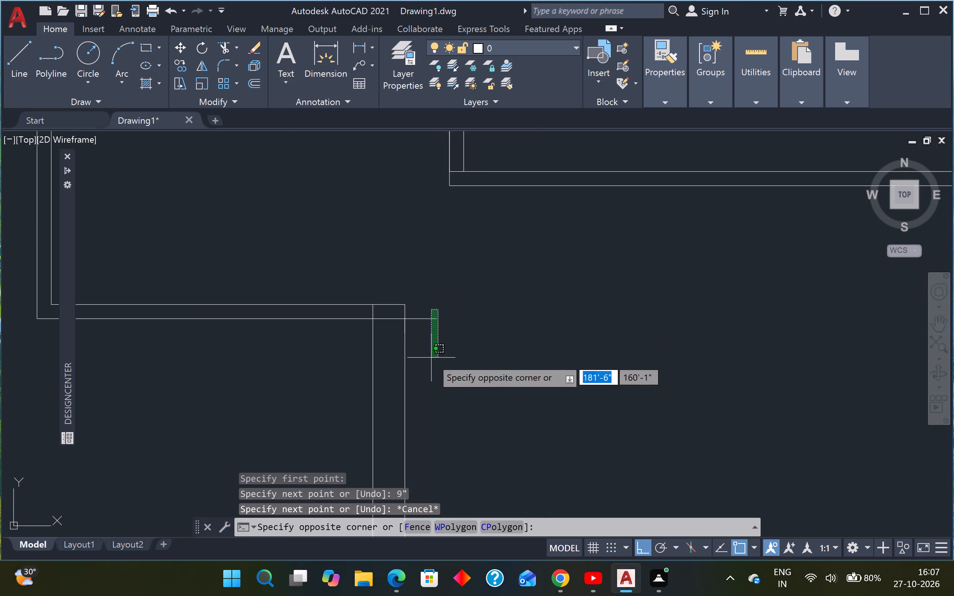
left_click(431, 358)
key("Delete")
Draw a line south from the room's east outer face at the partition's upper line, continuing west to the bottom wall's outer corner.
key("l")
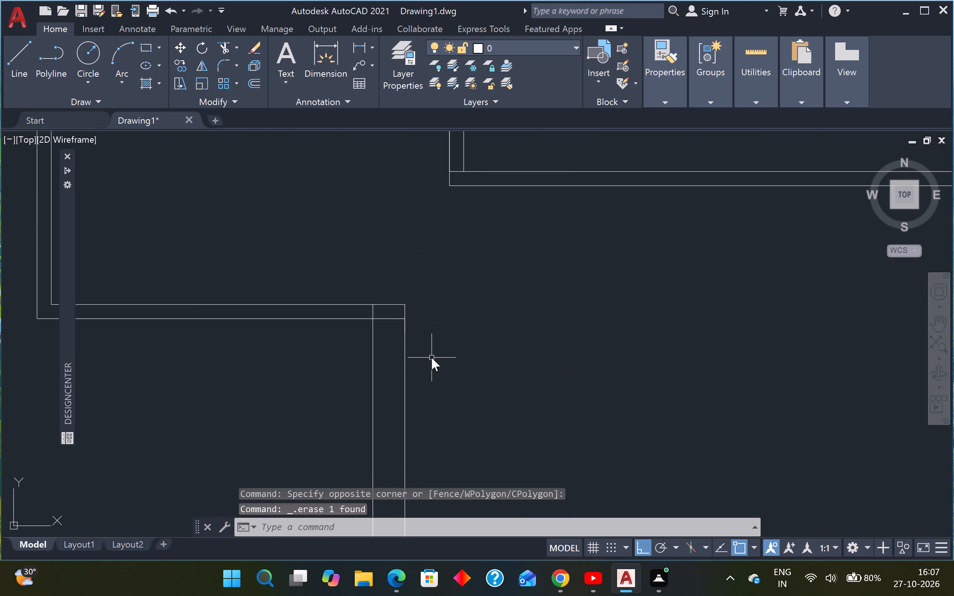
key("space")
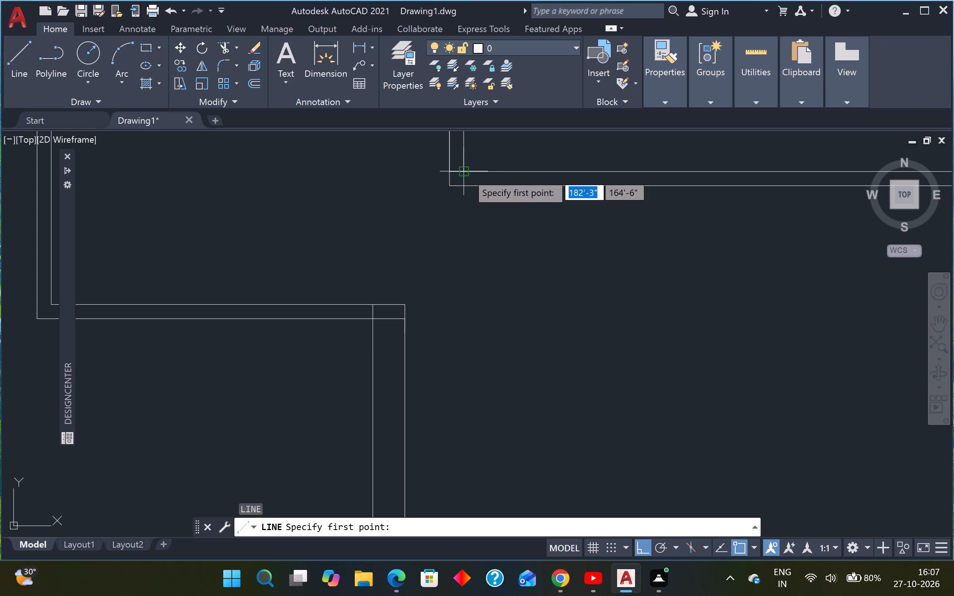
left_click(467, 173)
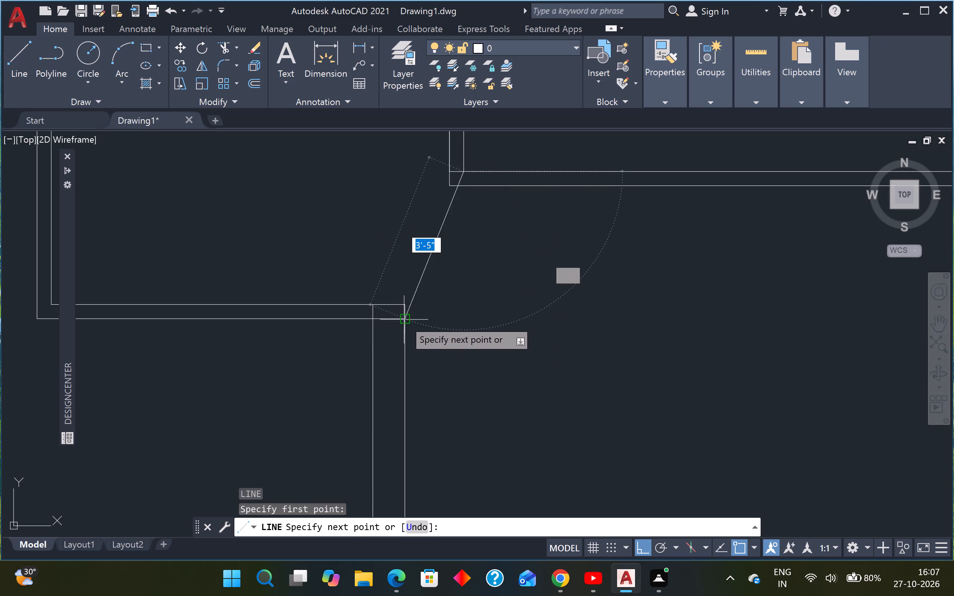
left_click(443, 320)
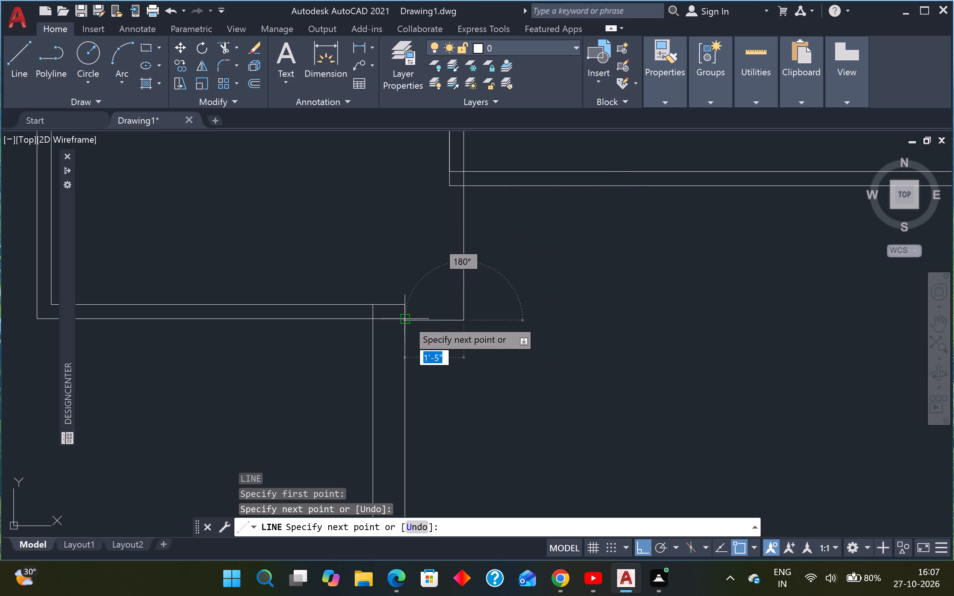
left_click(406, 319)
key("Escape")
Erase the slightly slanted segment between the west wall corner and the new vertical line.
scroll(426, 323, "up", 3)
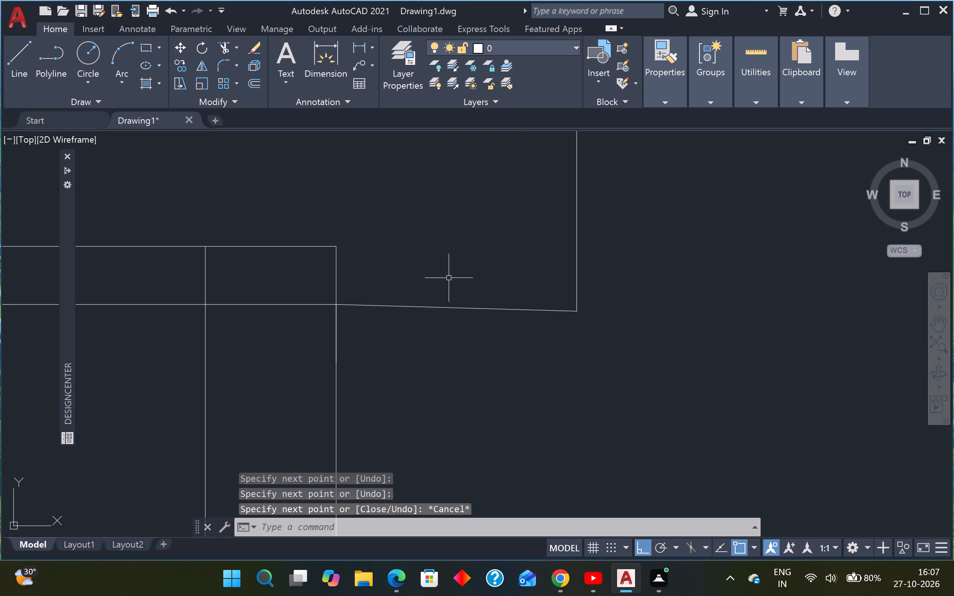
left_click(449, 278)
left_click_drag(427, 362, 432, 361)
key("Delete")
Draw a horizontal line east from the room's bottom outer corner, past the new vertical line.
type("L")
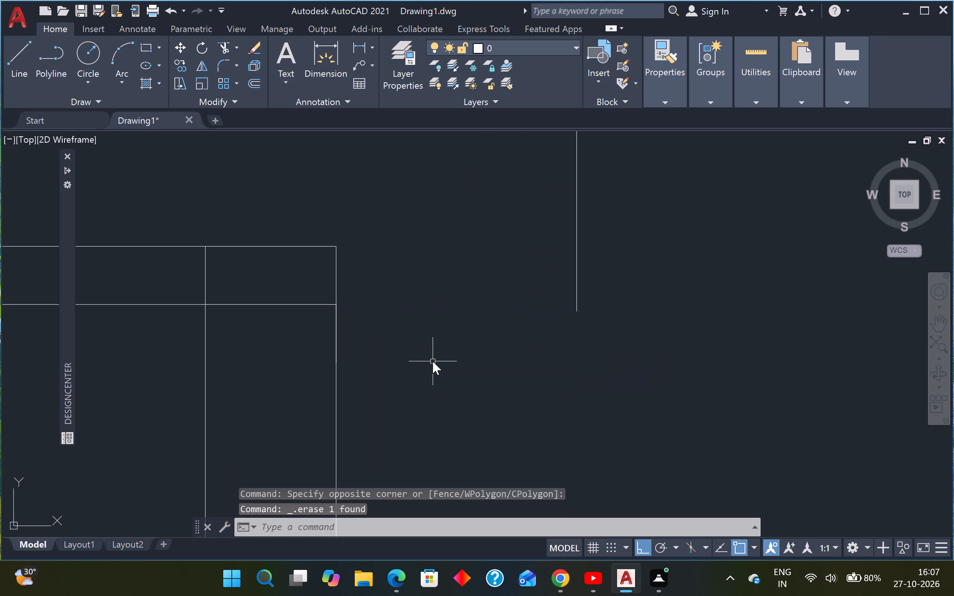
key("space")
left_click(337, 302)
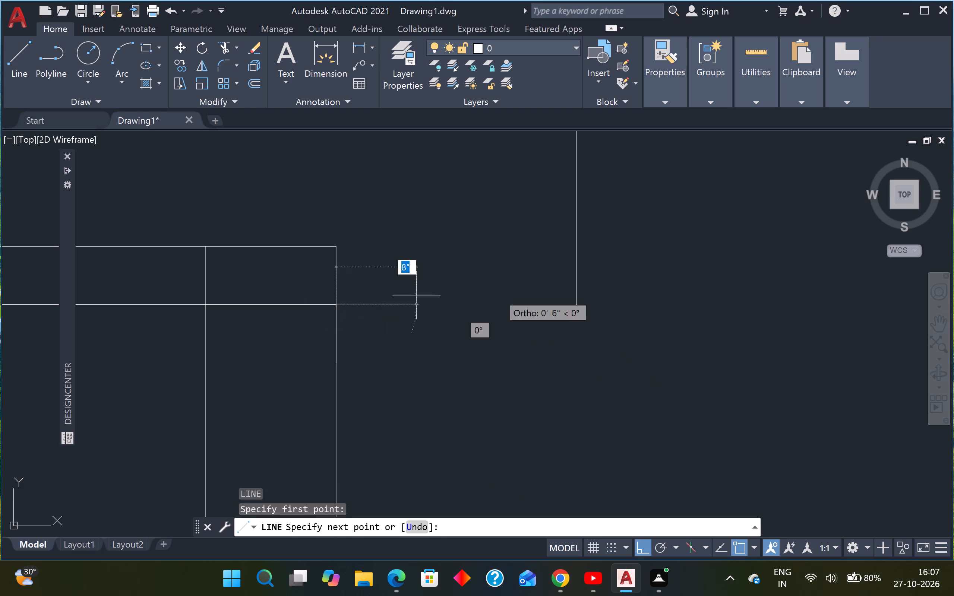
left_click(882, 289)
key("Escape")
Trim the overhanging ends of the new horizontal and vertical lines where they cross southeast of the west room.
key("t")
key("r")
key("space")
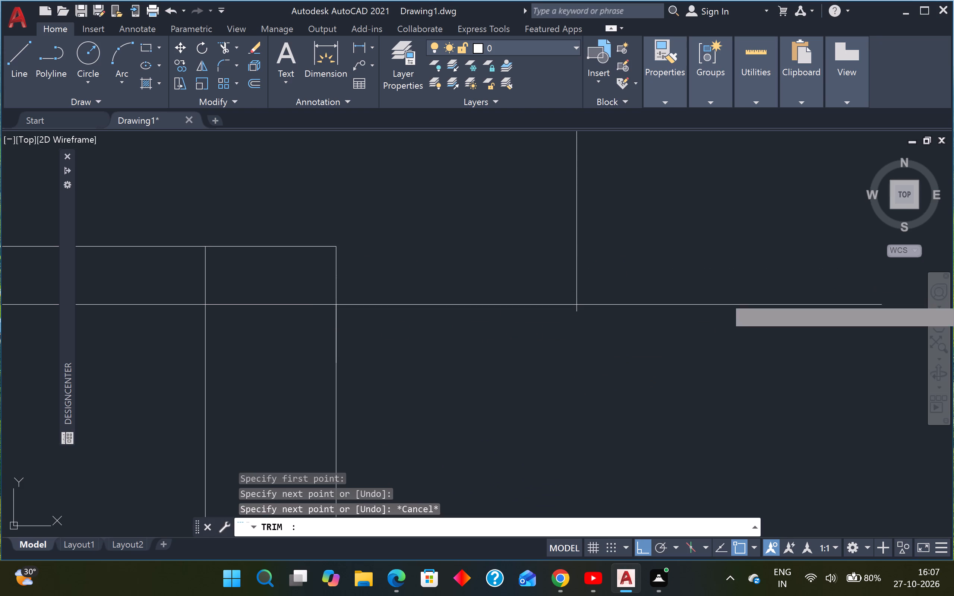
left_click(741, 261)
left_click(679, 385)
scroll(563, 311, "up", 4)
left_click(594, 305)
left_click(648, 291)
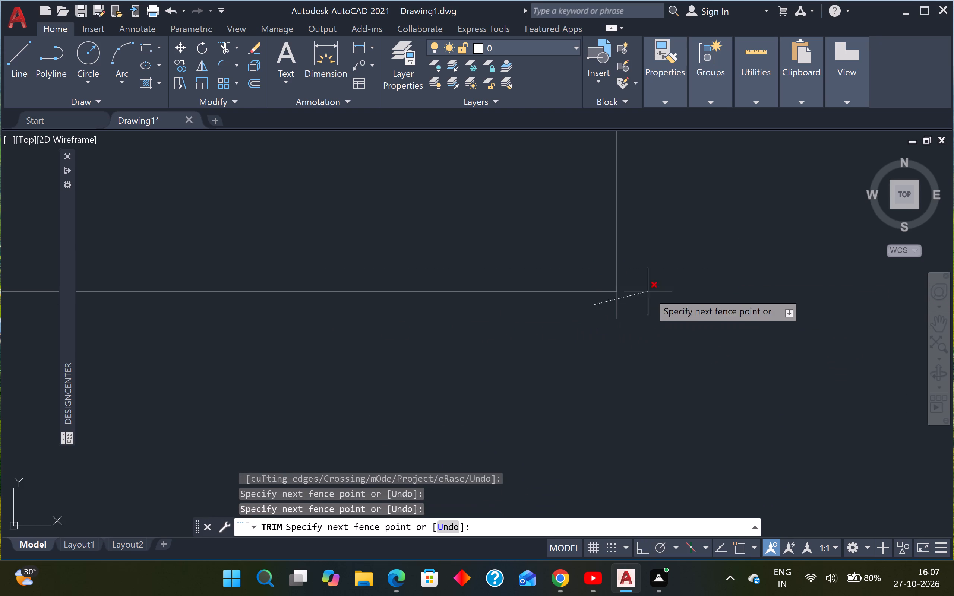
scroll(647, 289, "down", 7)
scroll(591, 285, "down", 3)
middle_click_drag(579, 259, 573, 263)
key("Escape")
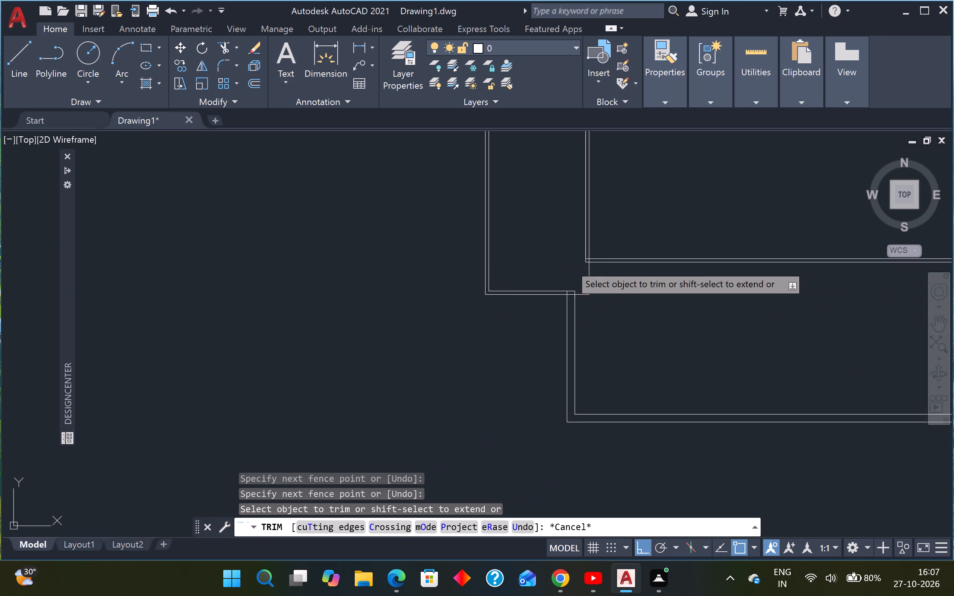
Offset the short vertical and horizontal lines at the west room's southeast corner 9" inward, toward the west and north.
key("Escape")
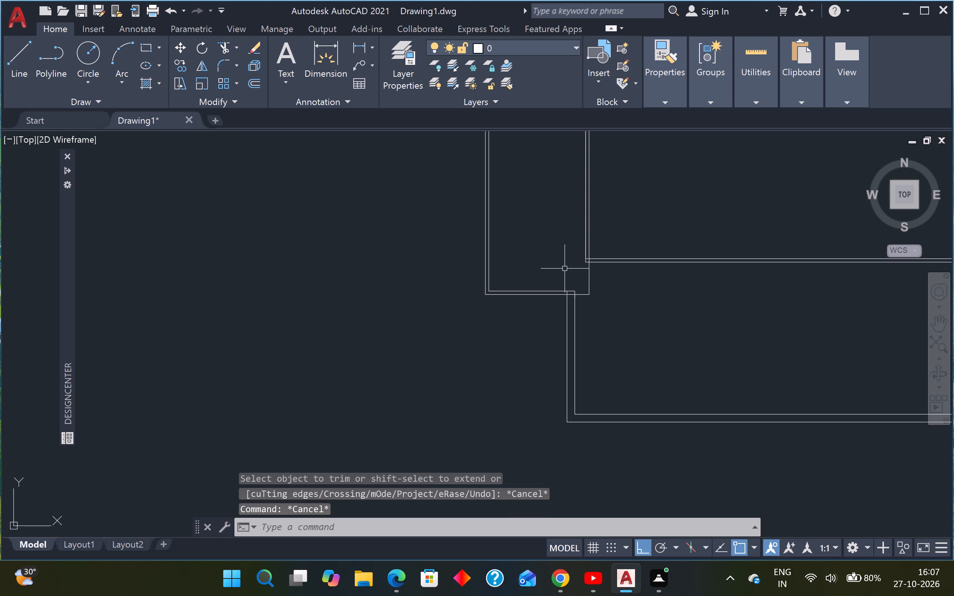
scroll(564, 269, "up", 1)
scroll(566, 275, "down", 1)
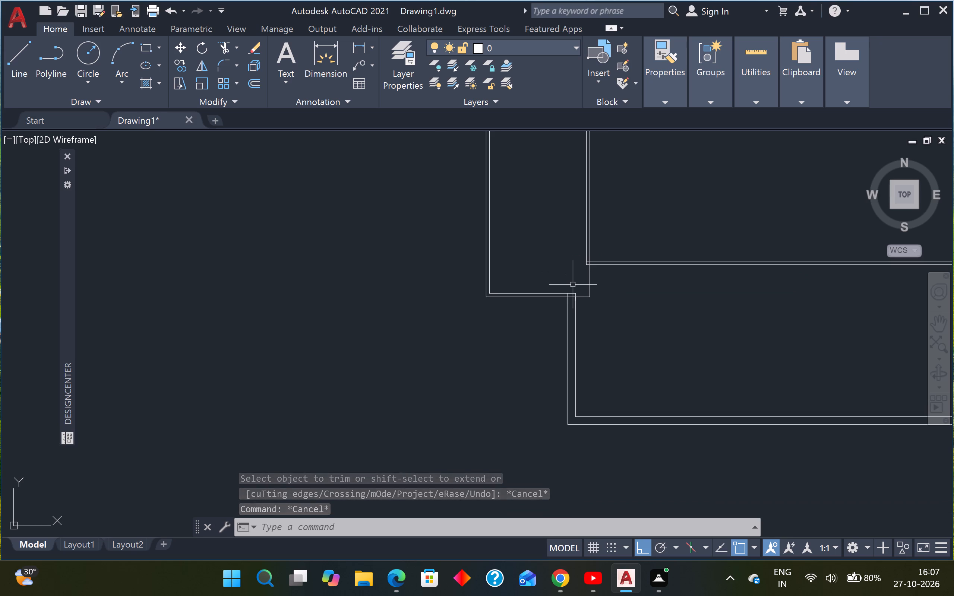
key("Escape")
key("Escape")
type("O")
key("space")
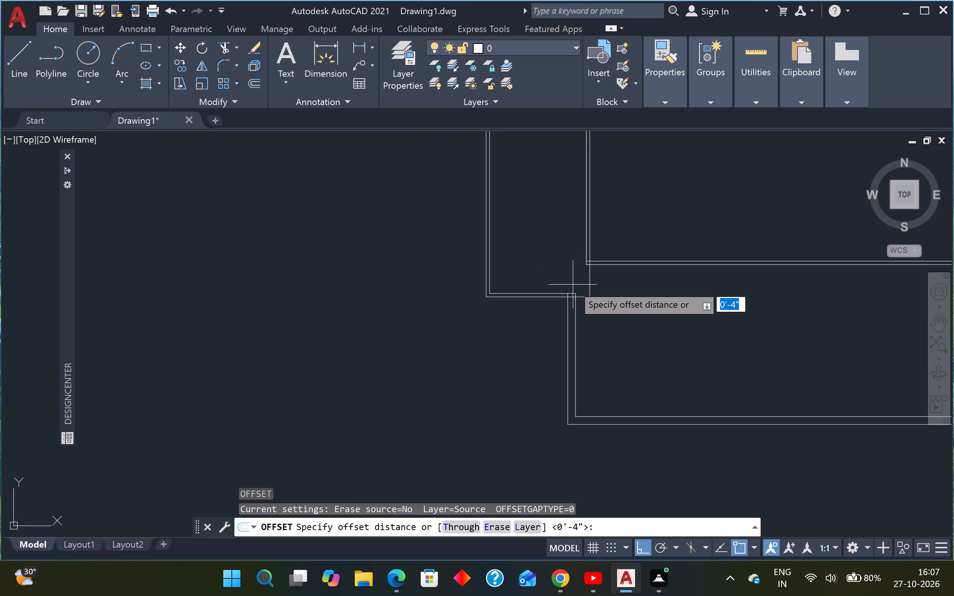
type("9\"")
key("Return")
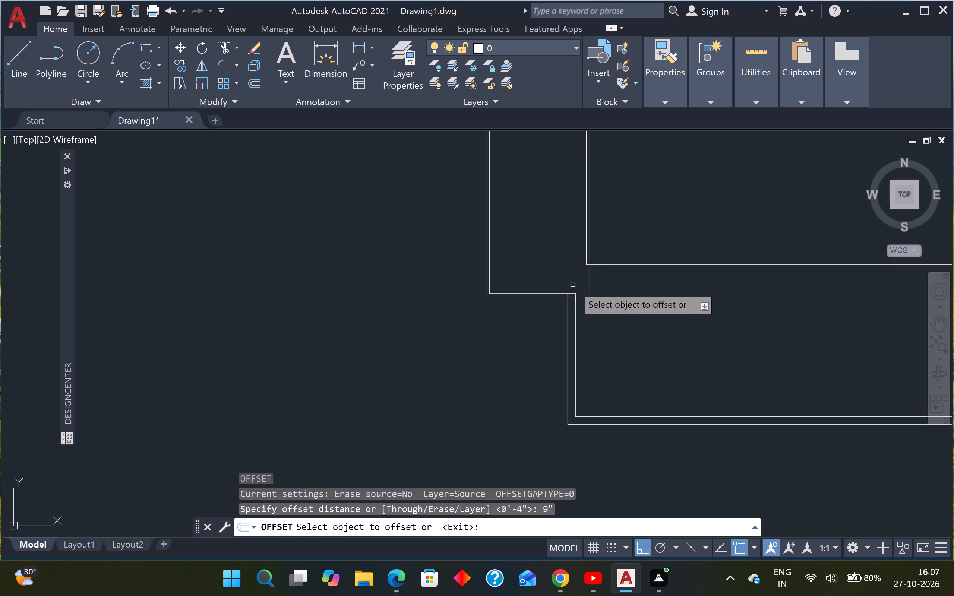
left_click(591, 277)
left_click(572, 279)
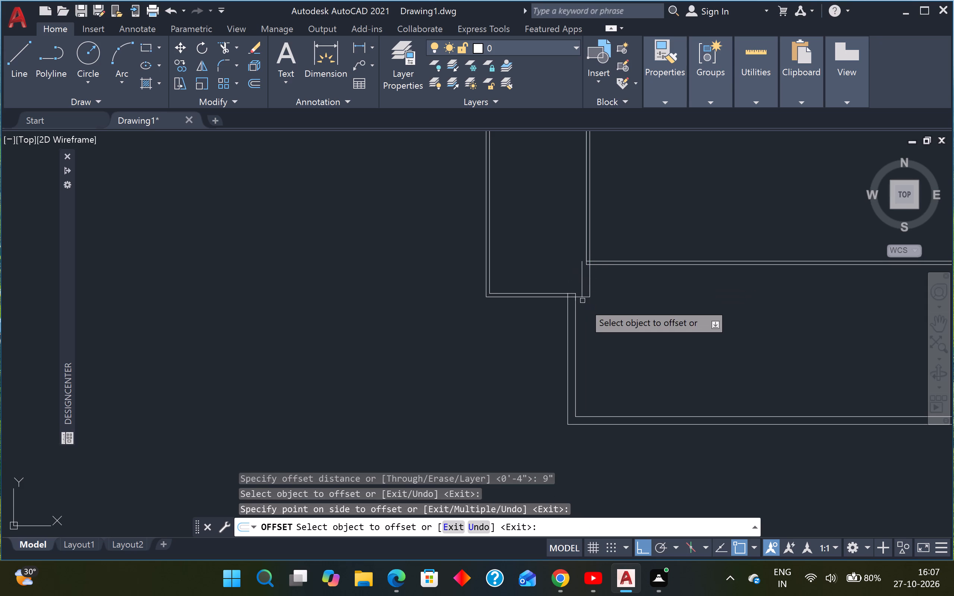
left_click(584, 296)
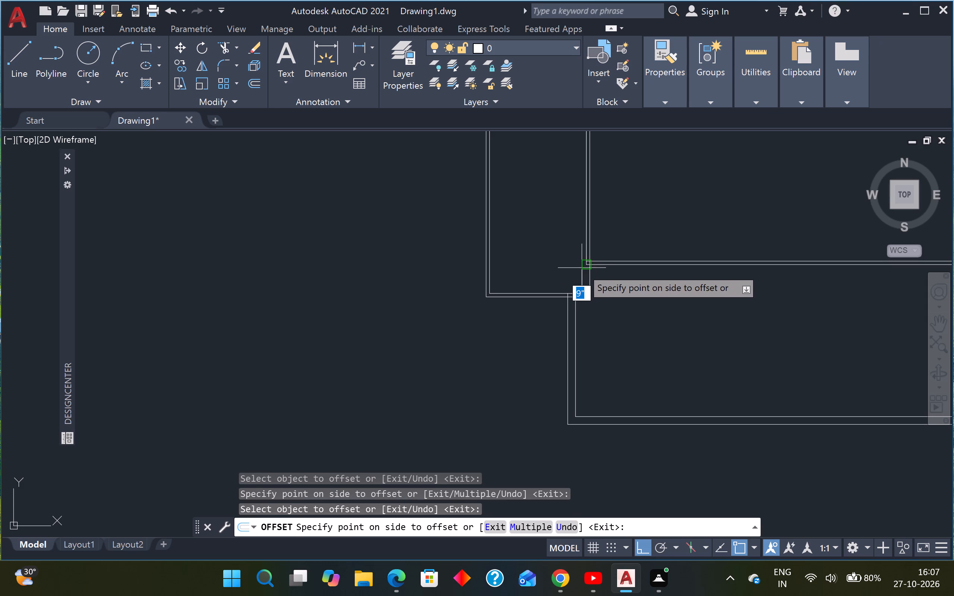
left_click(576, 269)
scroll(574, 285, "up", 4)
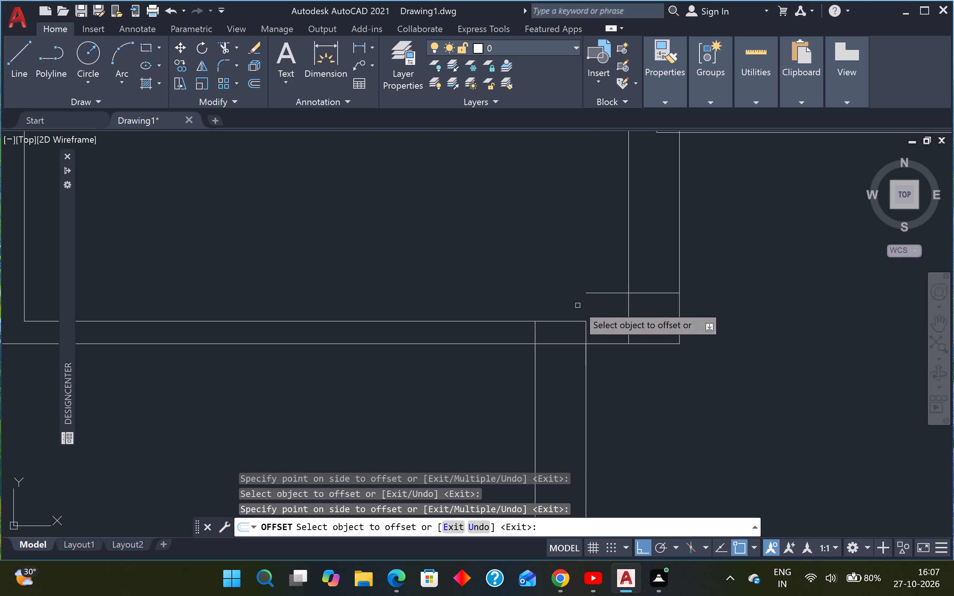
key("Escape")
key("Escape")
Trim the overhanging ends of the two offset lines so they meet in a corner inside the west room's southeast corner.
scroll(576, 302, "down", 3)
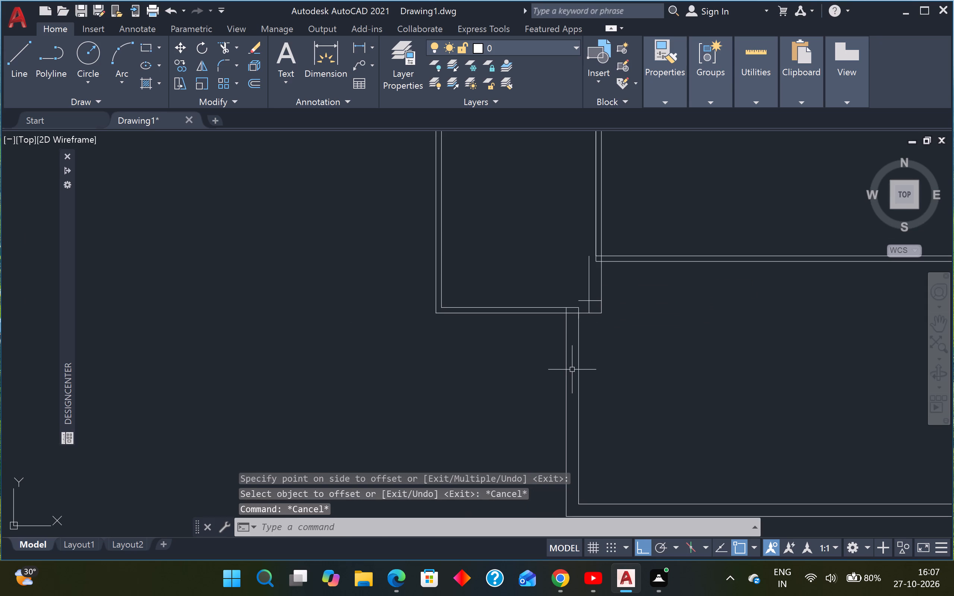
scroll(571, 369, "up", 2)
scroll(572, 367, "down", 3)
scroll(594, 330, "up", 2)
key("Escape")
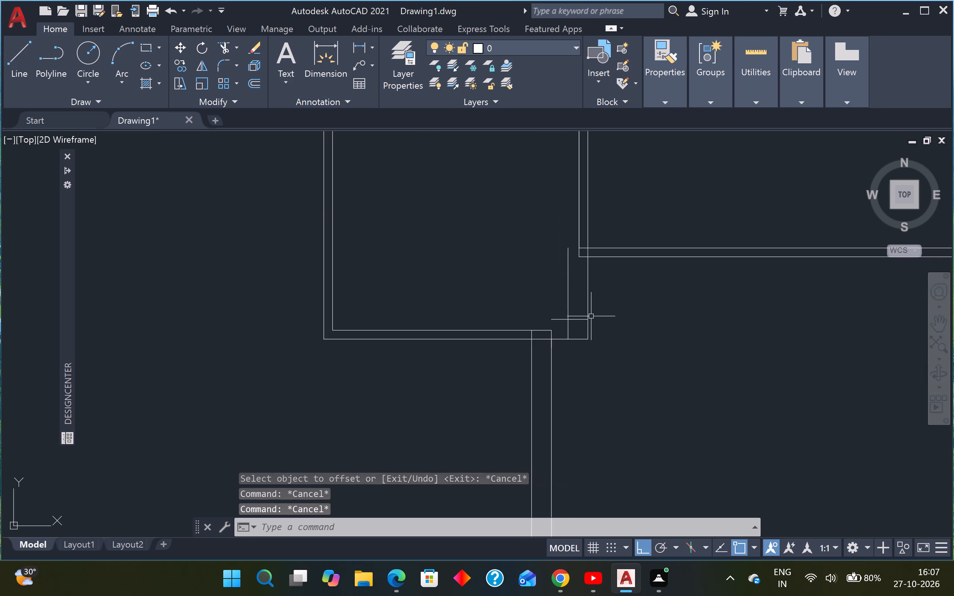
key("Escape")
type("TR")
key("space")
scroll(558, 296, "up", 2)
left_click(588, 282)
left_click(557, 284)
left_click(555, 338)
left_click(554, 371)
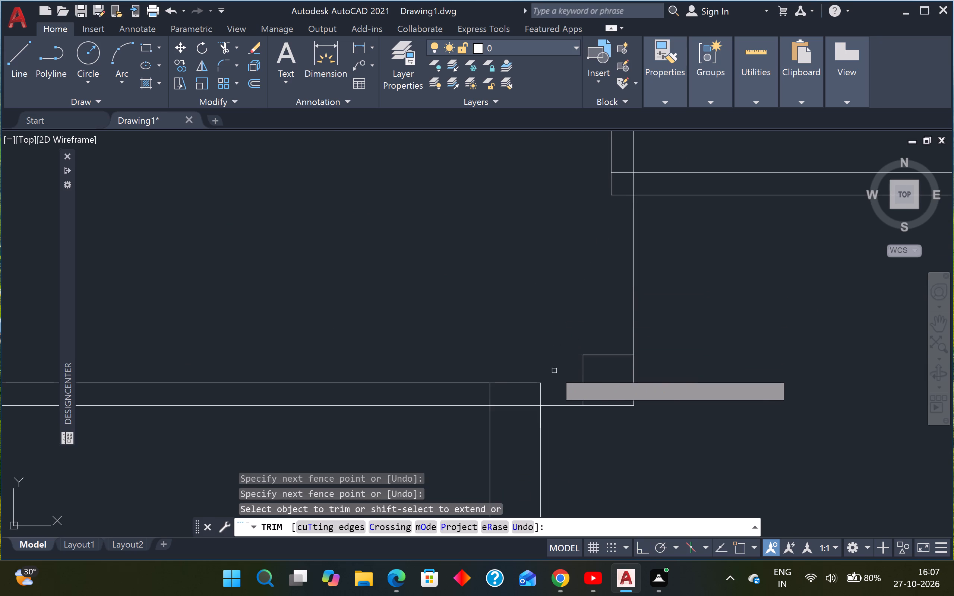
key("Escape")
key("Escape")
Draw a line west from the offset lines' corner and down to the inner corner of the room's bottom wall.
type("L")
key("space")
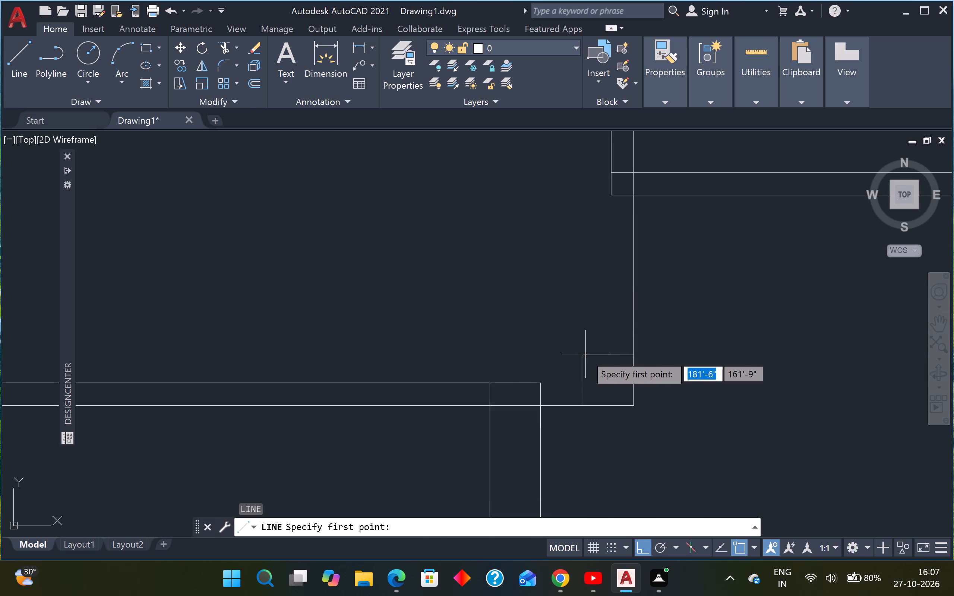
left_click(585, 354)
left_click(539, 351)
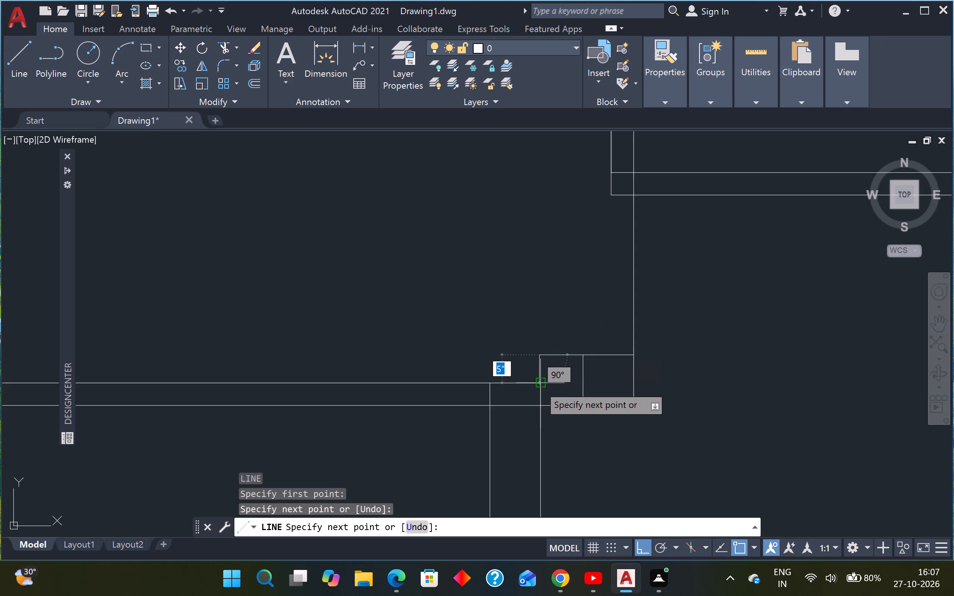
left_click(538, 385)
key("Escape")
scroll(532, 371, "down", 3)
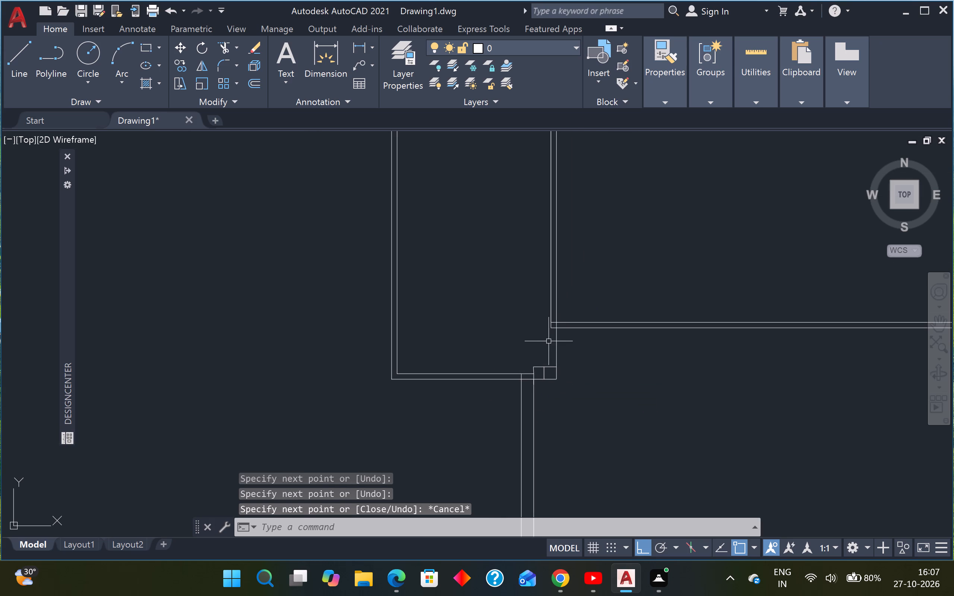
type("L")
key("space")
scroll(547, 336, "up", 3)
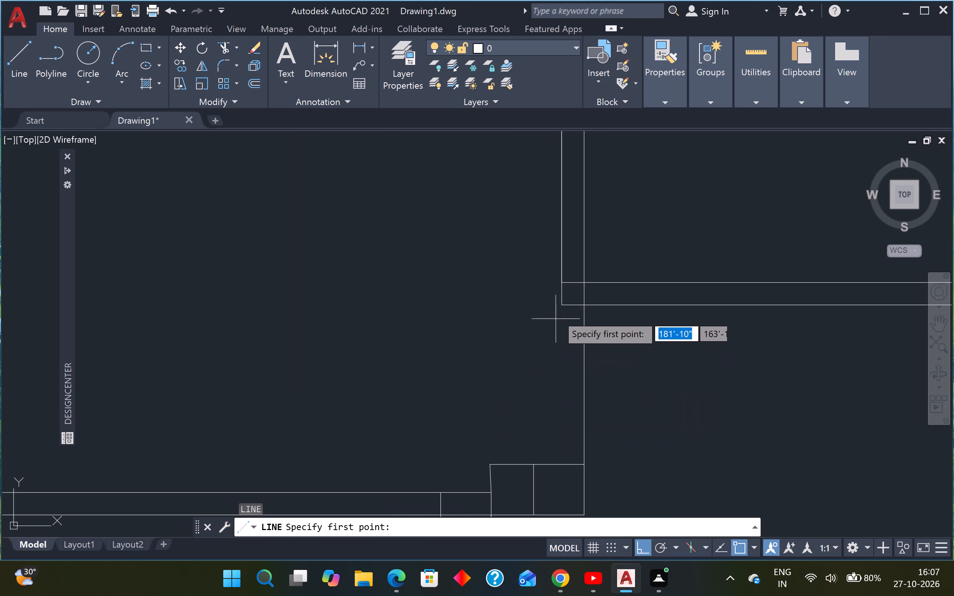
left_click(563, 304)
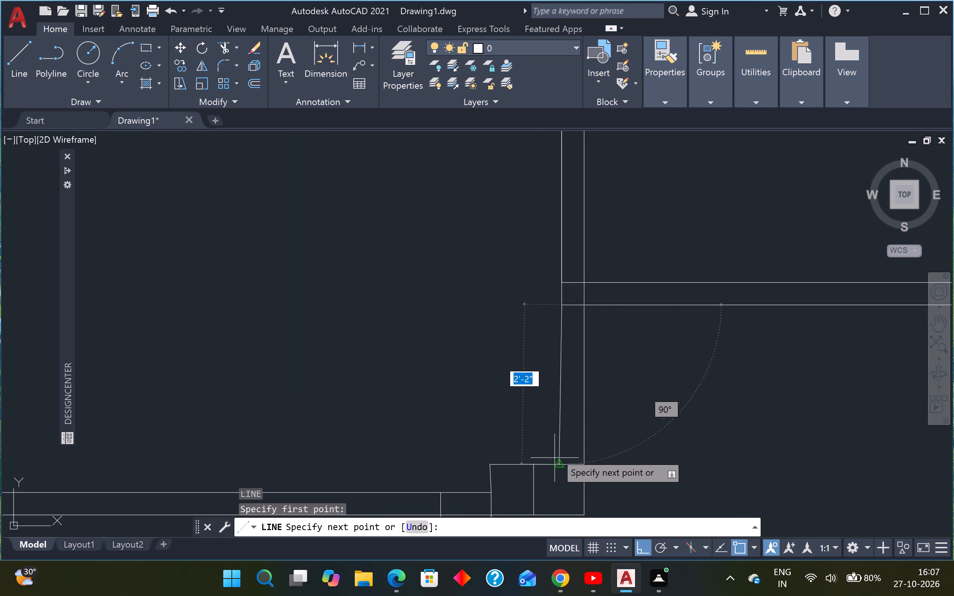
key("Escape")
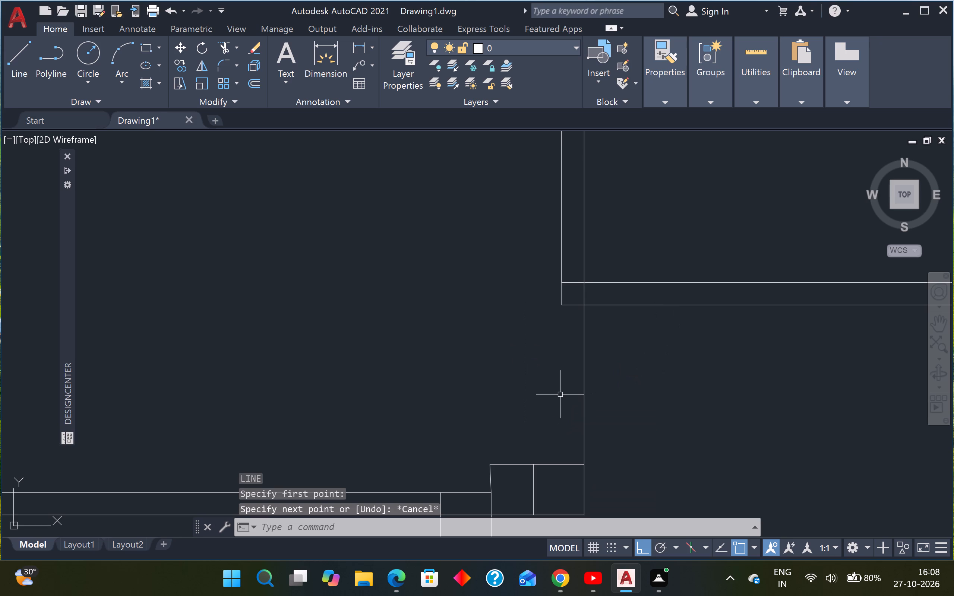
Offset the outer vertical line below the partition 9" to the west again.
type("O")
key("space")
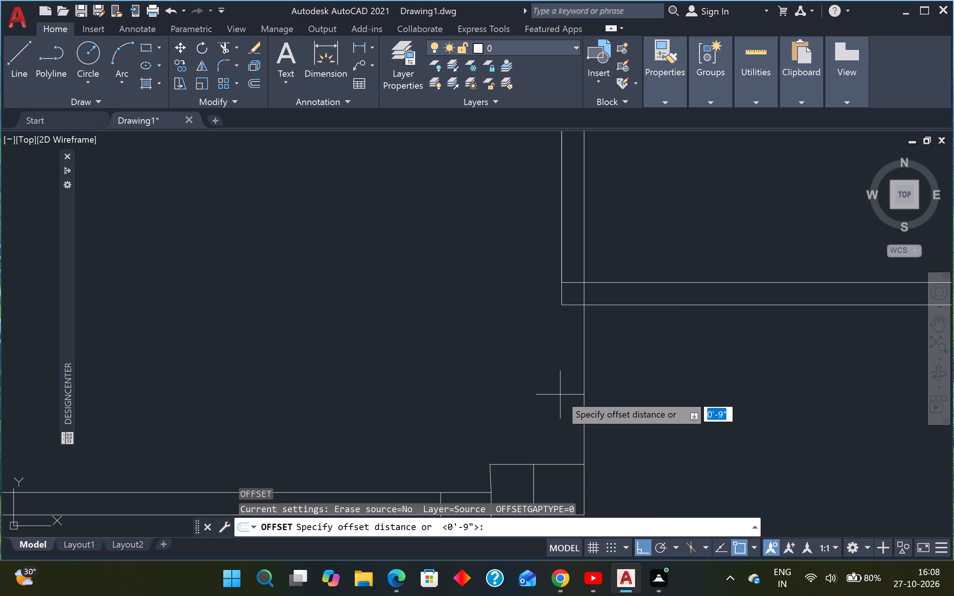
key("Return")
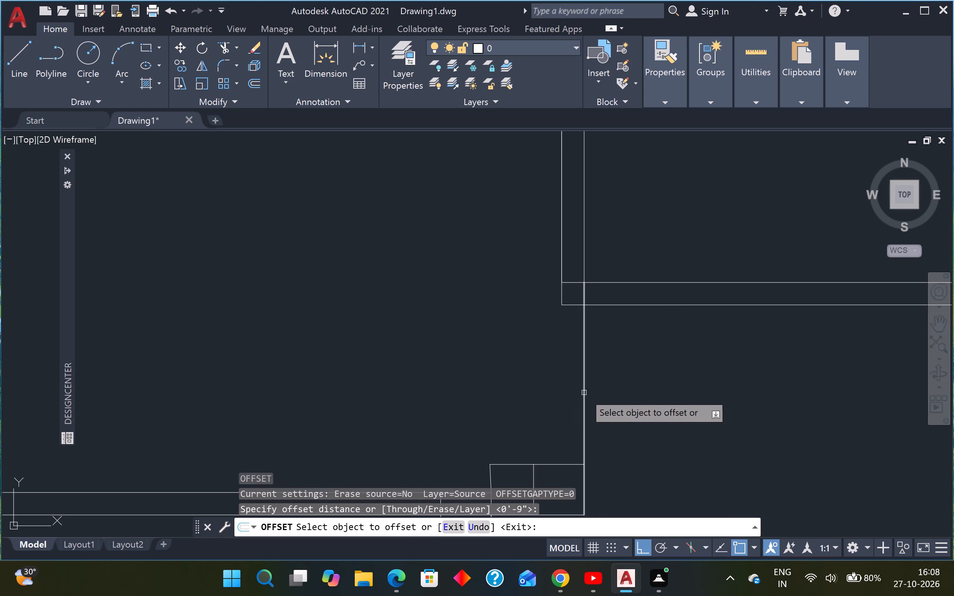
left_click(584, 393)
left_click(510, 402)
key("Escape")
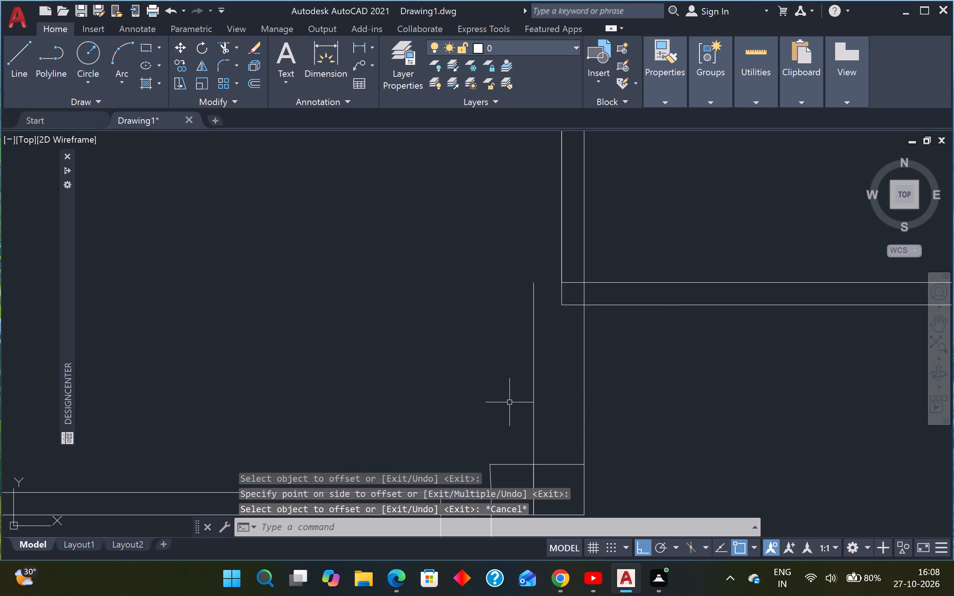
Draw a horizontal line west from the east wall's inner corner at the partition's lower line, past the new offset line.
type("L")
key("space")
left_click(557, 303)
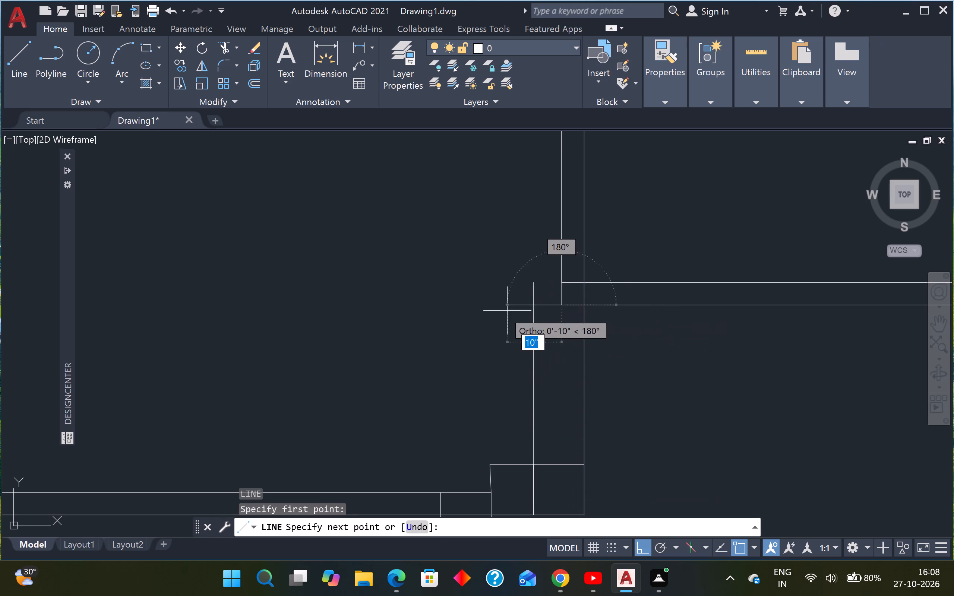
left_click(494, 311)
key("Escape")
Trim the overhanging ends of the offset vertical and the new horizontal line where they cross.
key("t")
type("R")
key("space")
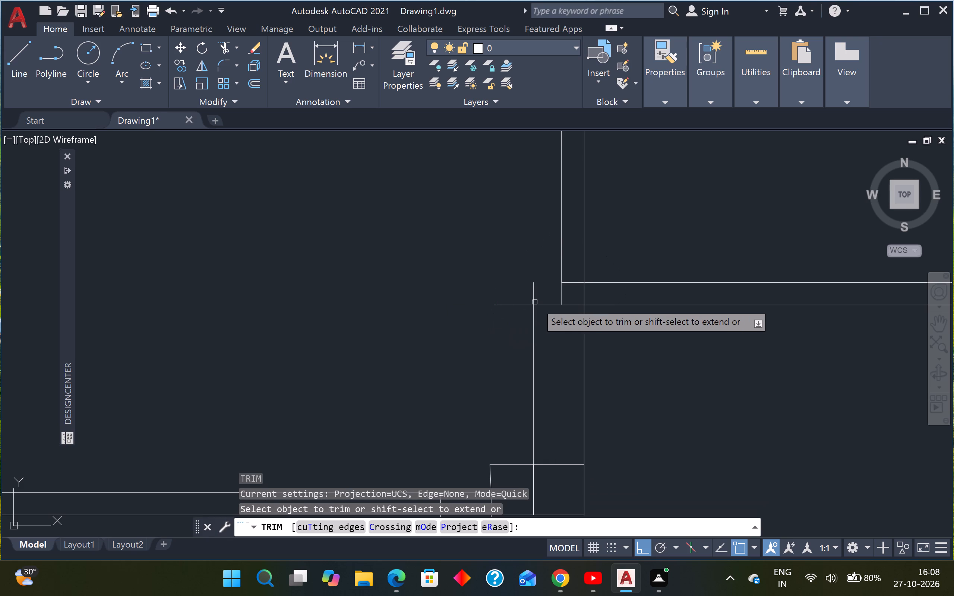
scroll(536, 300, "up", 2)
left_click_drag(546, 277, 540, 279)
left_click(499, 294)
left_click(489, 290)
left_click_drag(473, 360, 475, 356)
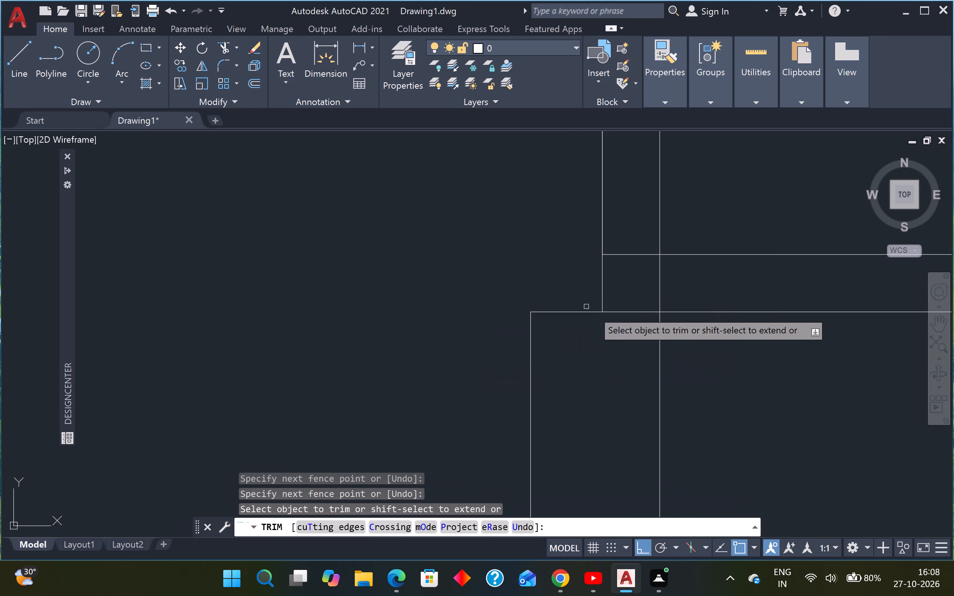
Trim the line segments crossing the junction of the room's east wall and the partition so the wall space is open.
scroll(621, 288, "up", 2)
left_click(631, 191)
left_click_drag(615, 278, 621, 275)
left_click(776, 266)
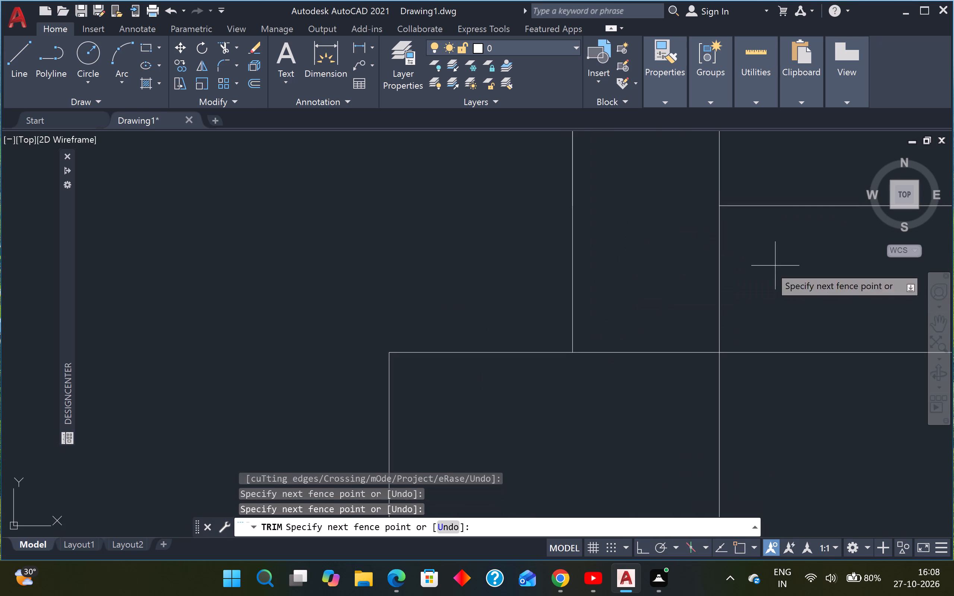
left_click(671, 286)
left_click(651, 314)
left_click_drag(619, 387, 623, 375)
scroll(669, 305, "down", 4)
scroll(697, 370, "down", 3)
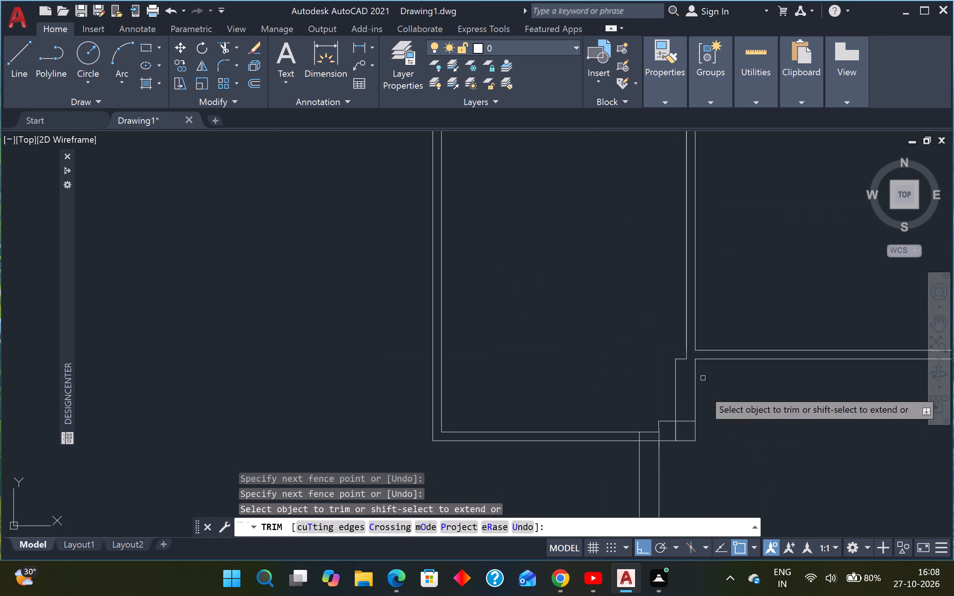
Trim the leftover wall segments crossing the junction between the west room's bottom wall and the wall running south.
scroll(684, 425, "up", 2)
left_click(685, 403)
left_click(676, 443)
left_click(667, 447)
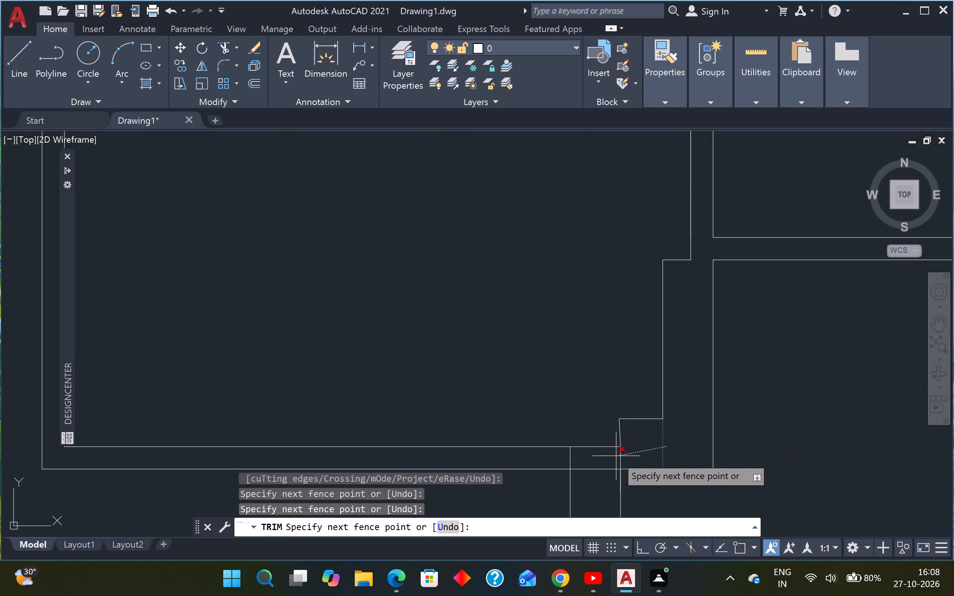
left_click(614, 456)
scroll(616, 455, "up", 2)
left_click(552, 453)
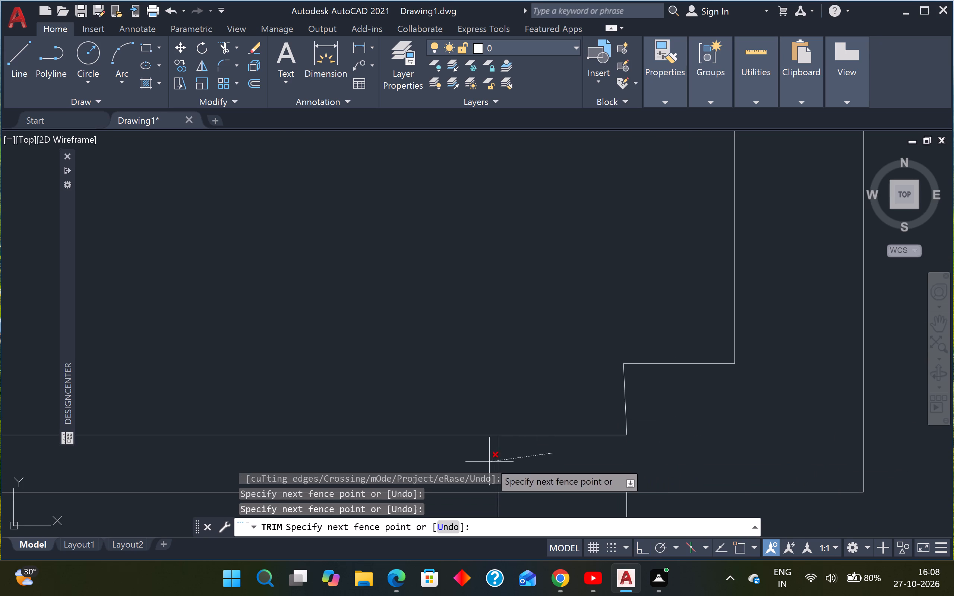
left_click(489, 462)
left_click(548, 468)
left_click(536, 503)
scroll(717, 435, "down", 6)
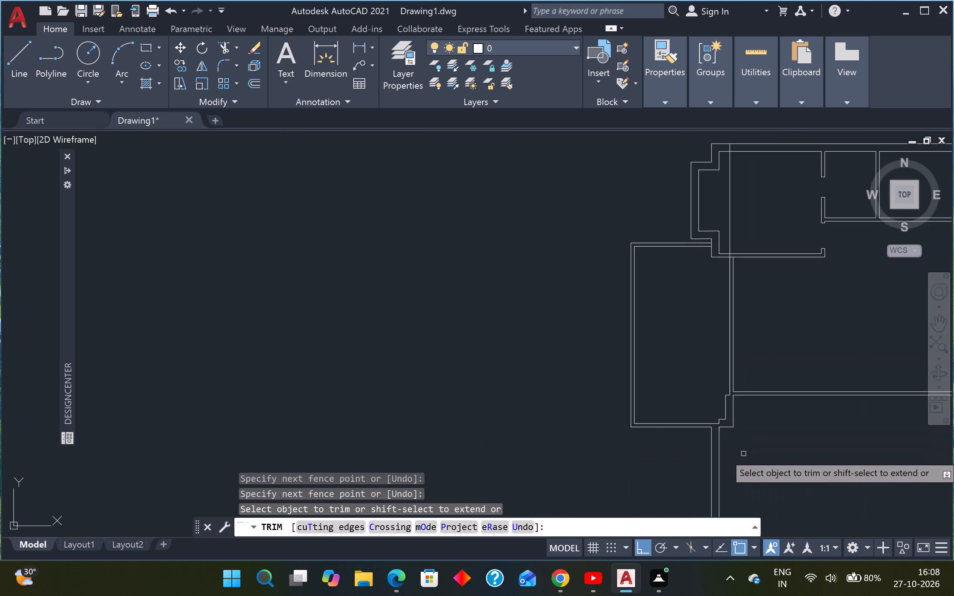
middle_click_drag(744, 453, 638, 421)
scroll(627, 394, "up", 2)
scroll(592, 383, "up", 1)
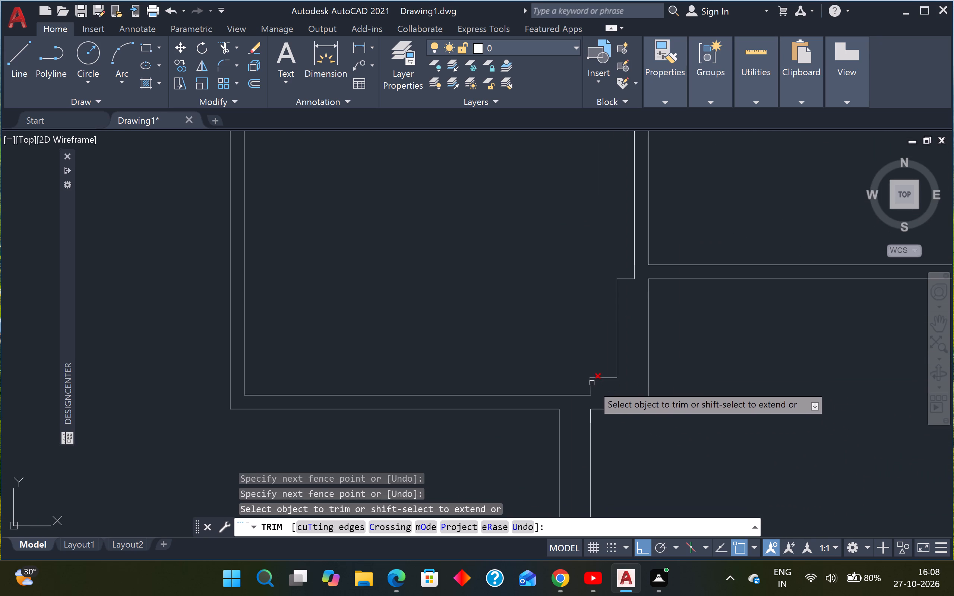
key("Escape")
key("Escape")
Draw a line south from the east wall's inner corner at the partition, continuing west to the bottom wall's inner corner.
type("L")
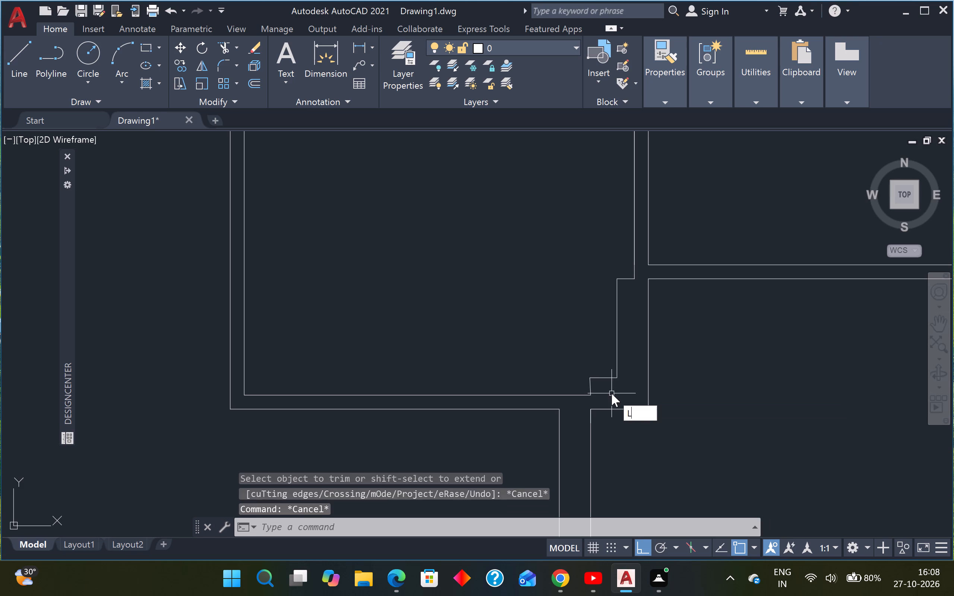
key("space")
left_click(636, 280)
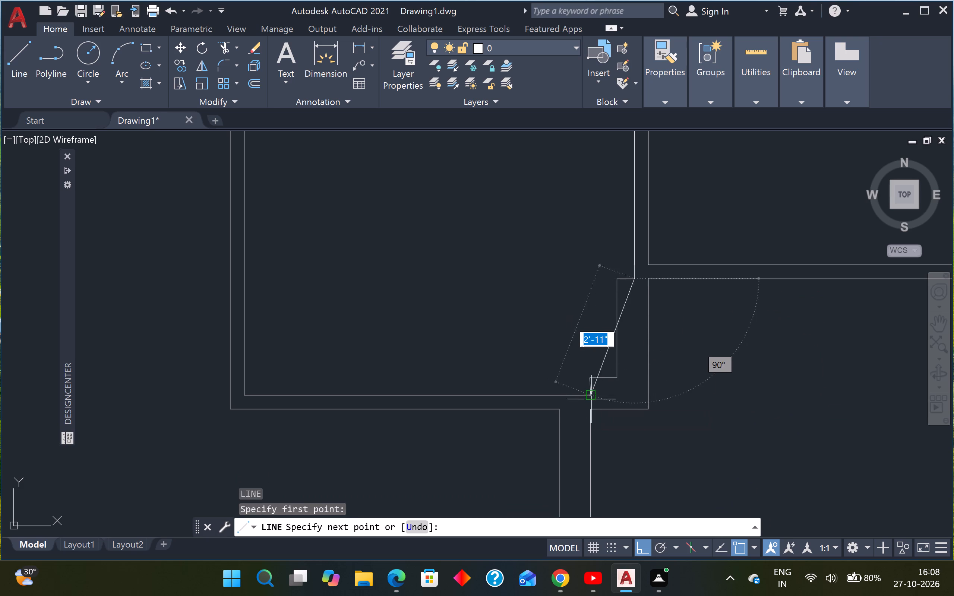
left_click(623, 397)
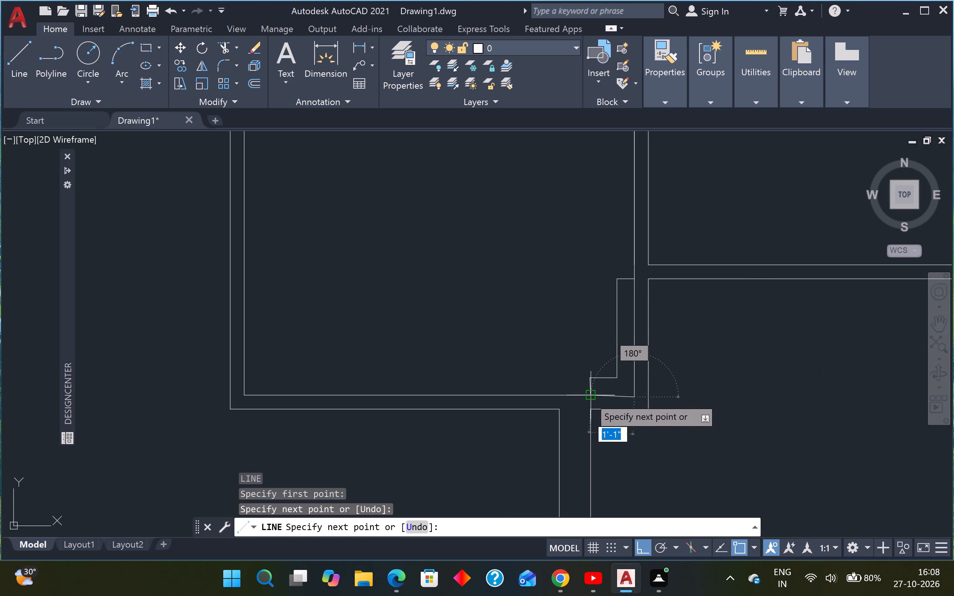
left_click(588, 396)
key("Escape")
Erase the slightly slanted segment between the new vertical line and the bottom wall's inner corner.
scroll(639, 402, "up", 2)
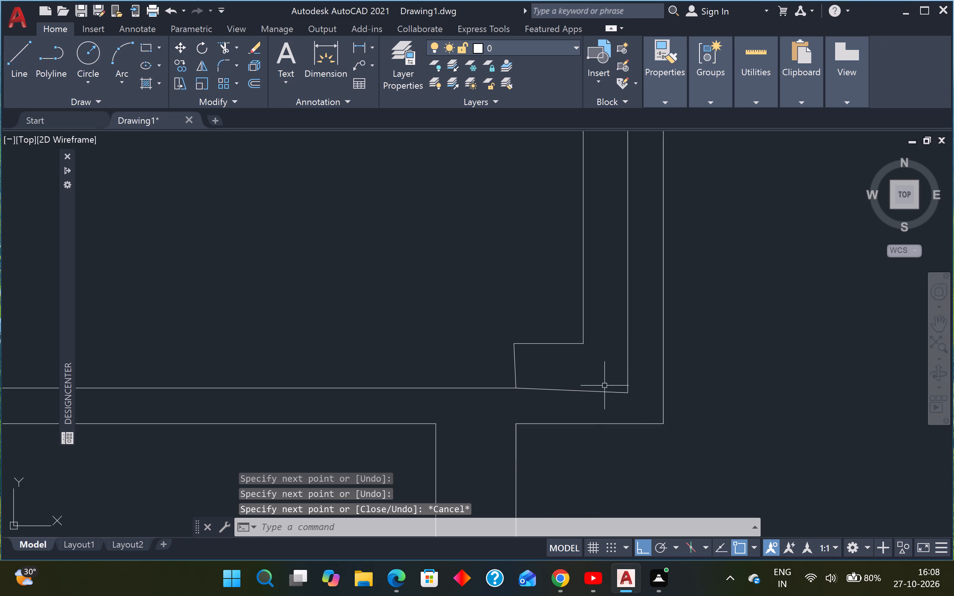
left_click(604, 385)
left_click(591, 404)
key("Delete")
Draw a horizontal line east from the bottom wall's inner corner, past the new vertical line.
type("L")
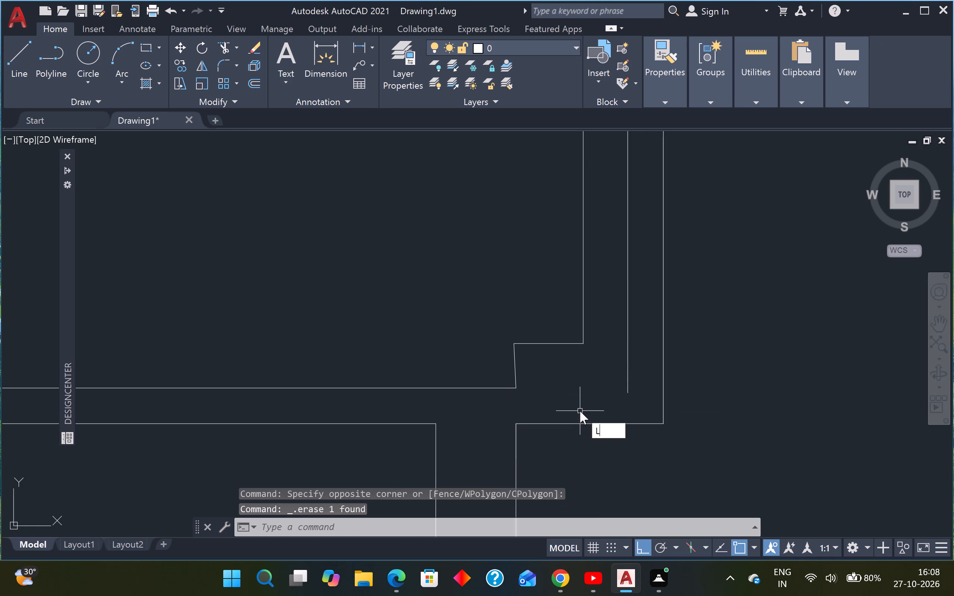
key("space")
left_click(517, 387)
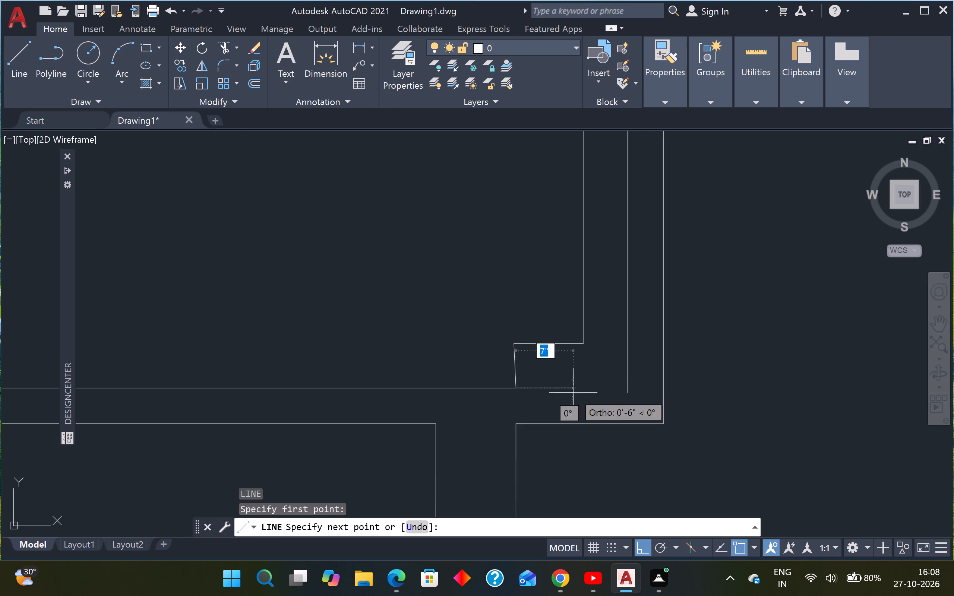
left_click(650, 385)
key("Escape")
Trim the overhanging line ends and the leftover jog segments at the west room's southeast inner corner.
key("t")
key("r")
key("space")
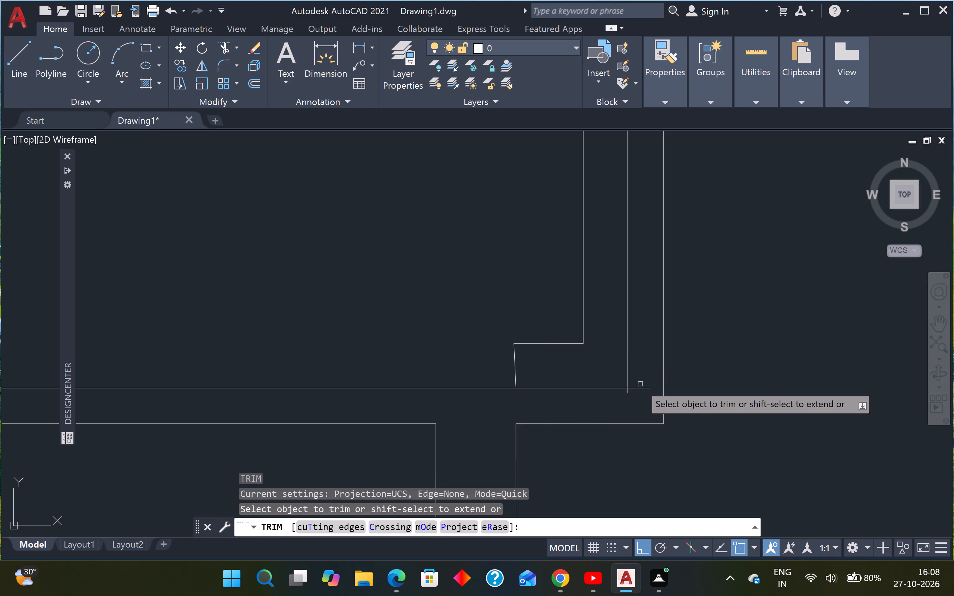
left_click(636, 378)
left_click(636, 397)
scroll(631, 390, "up", 3)
left_click(631, 390)
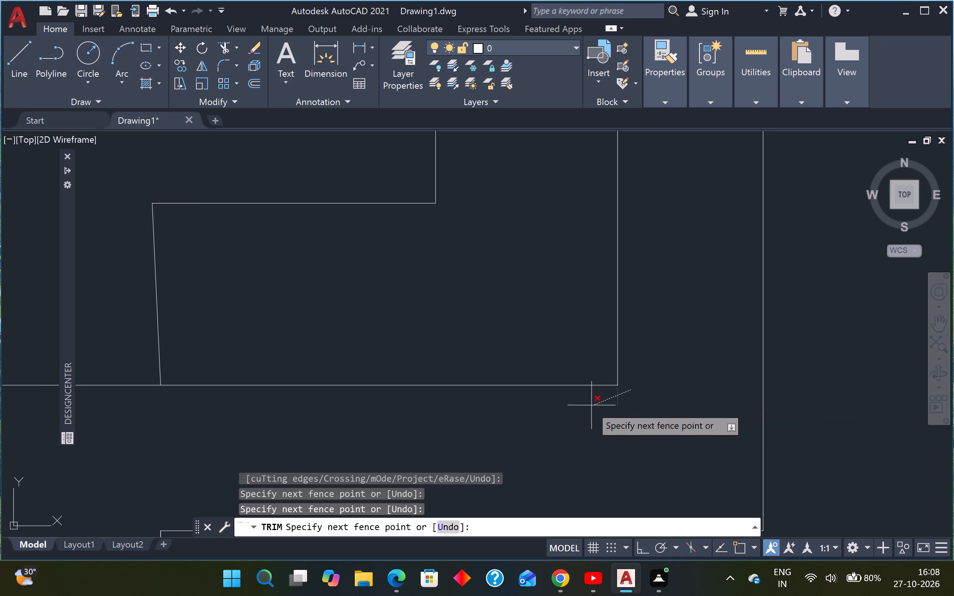
left_click(590, 406)
scroll(591, 406, "down", 3)
left_click(579, 294)
double_click(528, 323)
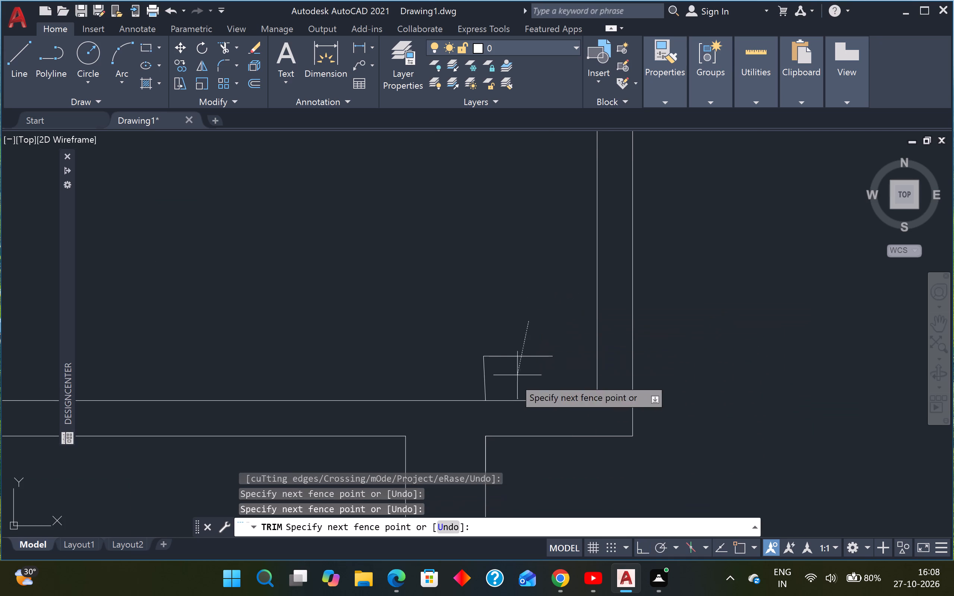
left_click(511, 378)
left_click(483, 376)
Trim the leftover wall segment where the long horizontal partition meets the west room's east wall.
scroll(508, 348, "down", 6)
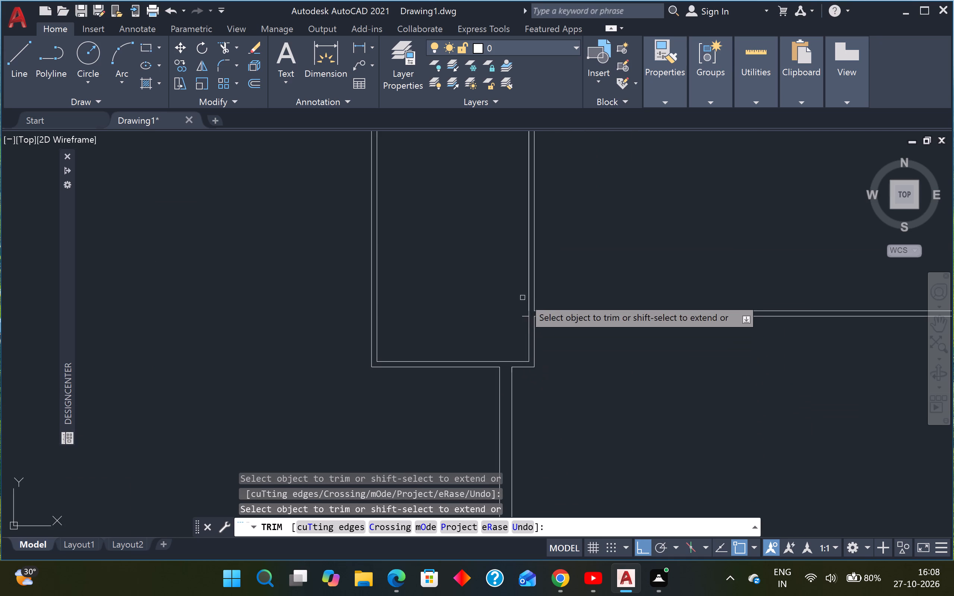
scroll(533, 317, "up", 3)
left_click(496, 301)
left_click(499, 333)
scroll(514, 337, "down", 3)
middle_click_drag(548, 383, 510, 331)
scroll(475, 356, "up", 1)
scroll(511, 362, "down", 2)
key("Escape")
key("Escape")
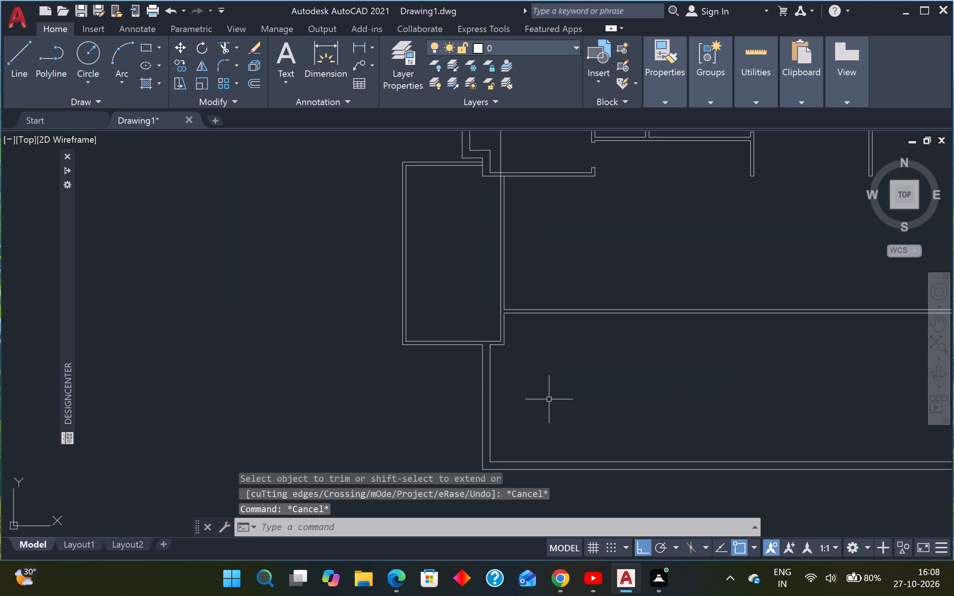
Extend both lines of the vertical partition between the two middle north rooms down to the long horizontal partition.
scroll(551, 401, "down", 2)
middle_click_drag(568, 408, 316, 355)
key("Escape")
key("Escape")
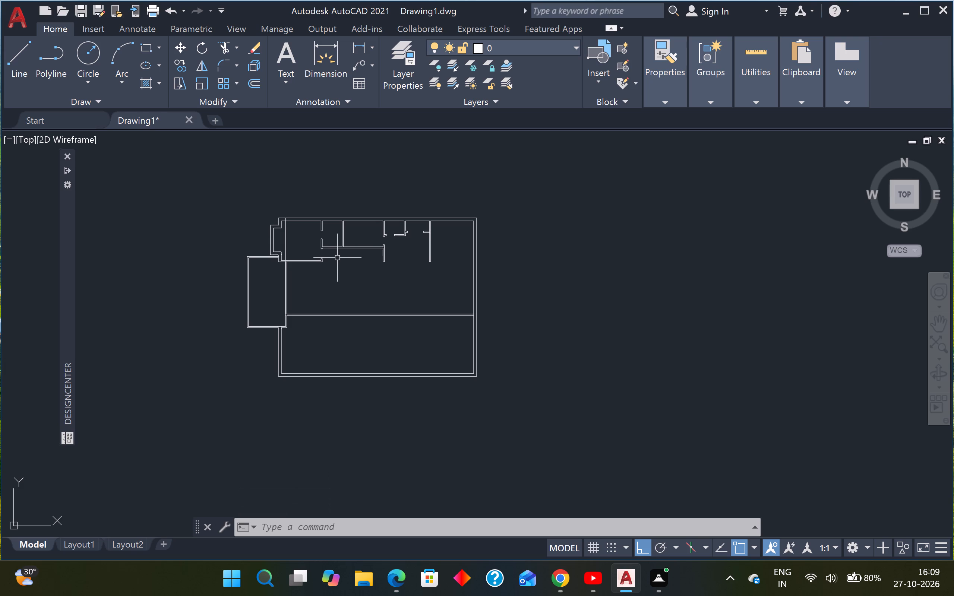
scroll(339, 258, "up", 2)
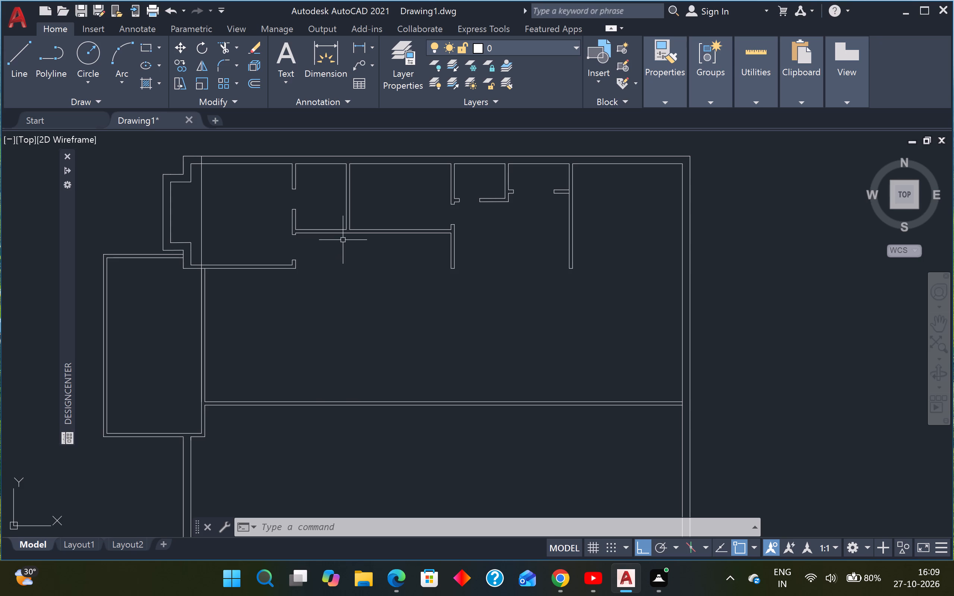
scroll(343, 240, "down", 3)
scroll(344, 245, "up", 2)
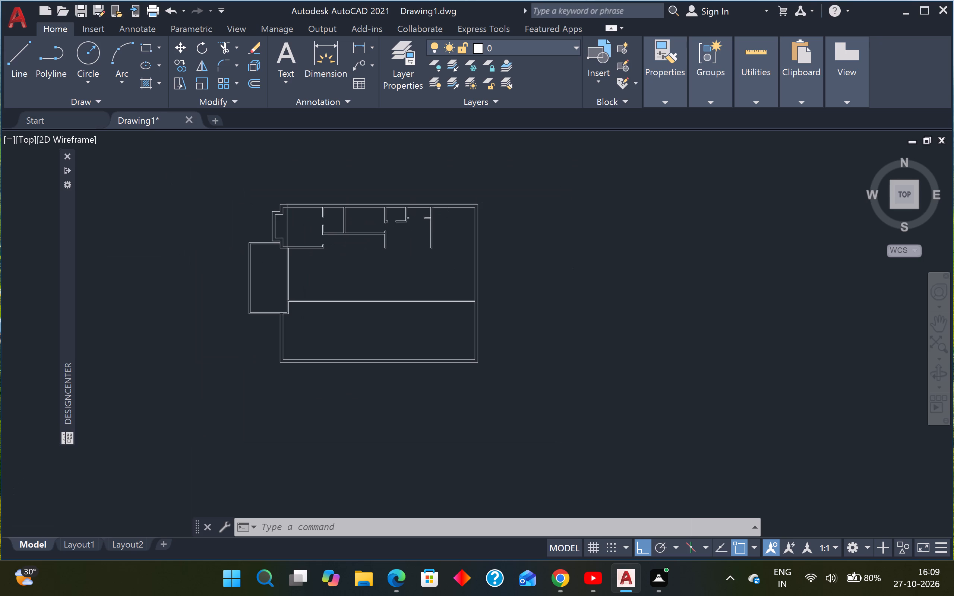
type("EX")
key("space")
scroll(337, 225, "up", 4)
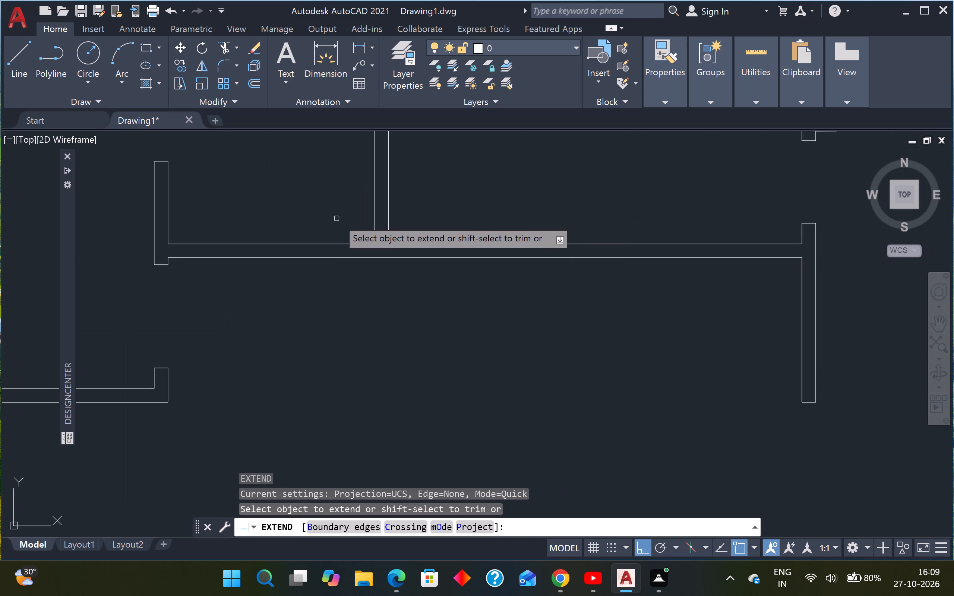
left_click(374, 221)
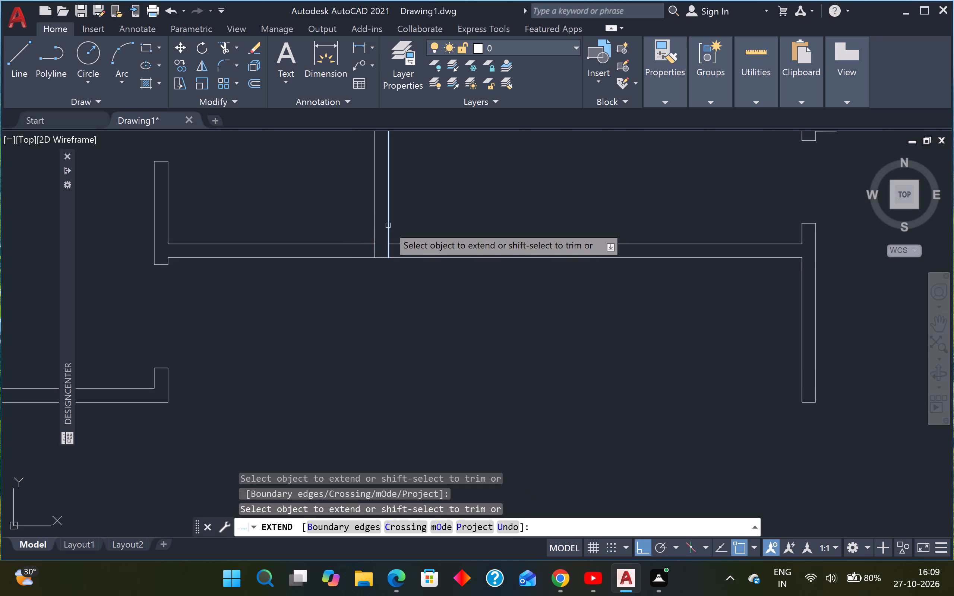
left_click(388, 225)
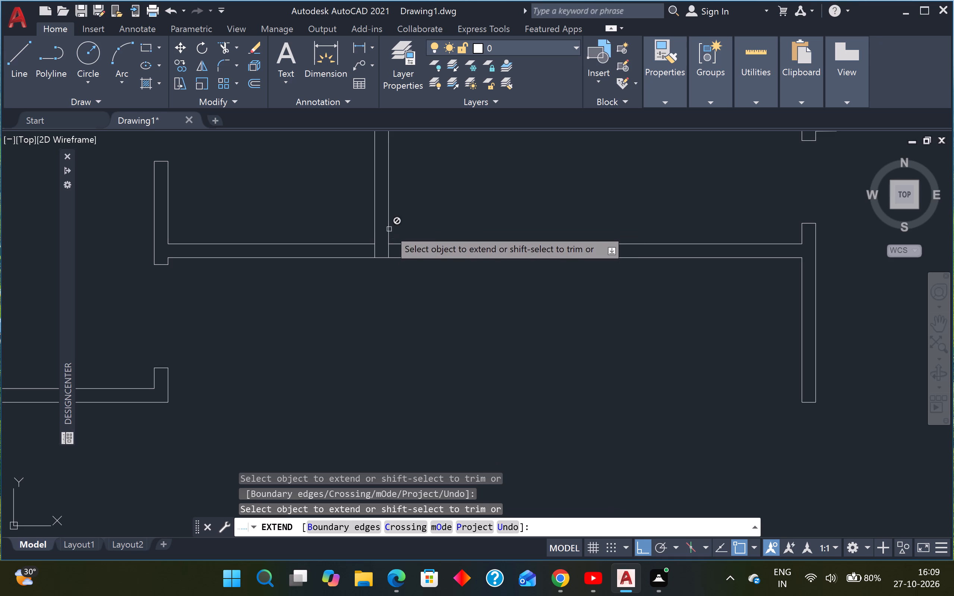
scroll(389, 229, "down", 2)
left_click(389, 228)
left_click(384, 223)
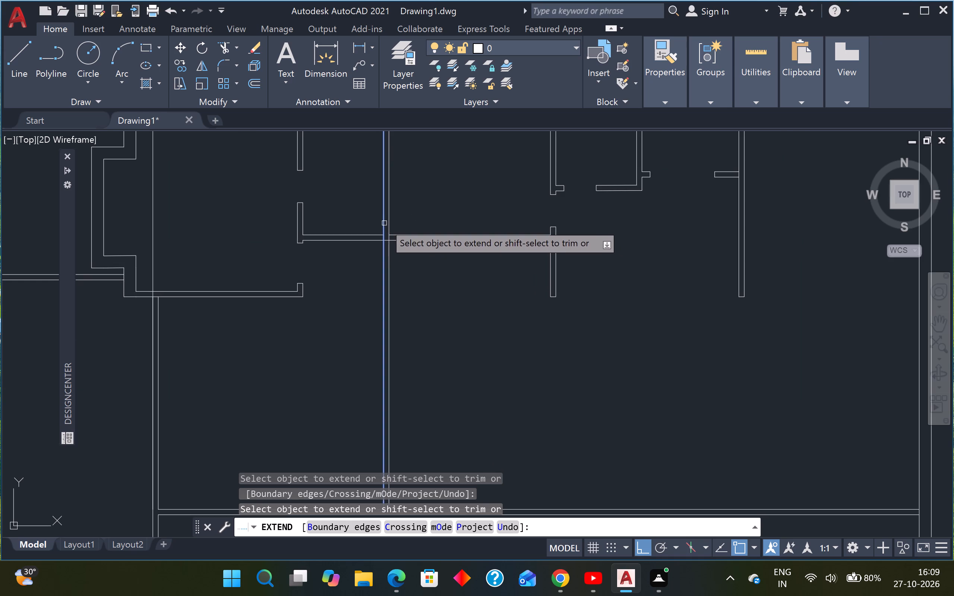
Extend the same two vertical partition lines across the long horizontal partition to the bottom wall's outer line.
scroll(388, 219, "down", 3)
scroll(386, 270, "up", 3)
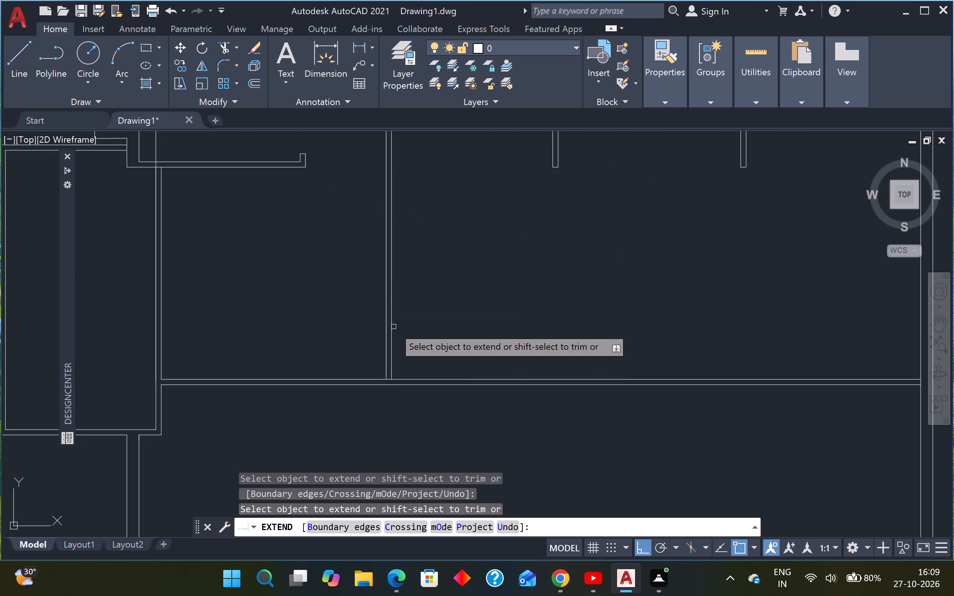
left_click(390, 327)
left_click(385, 328)
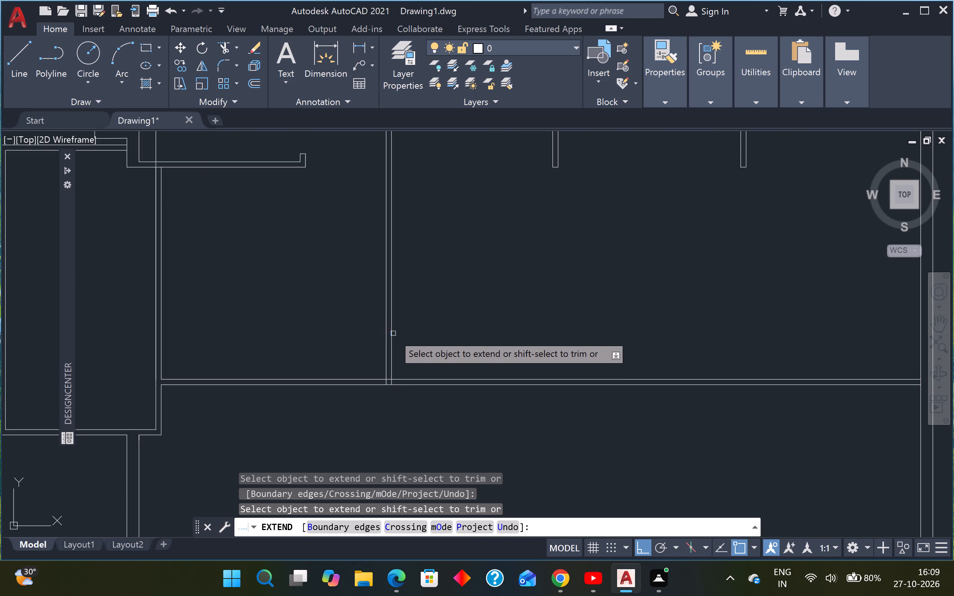
left_click(394, 333)
left_click(384, 335)
scroll(395, 309, "down", 4)
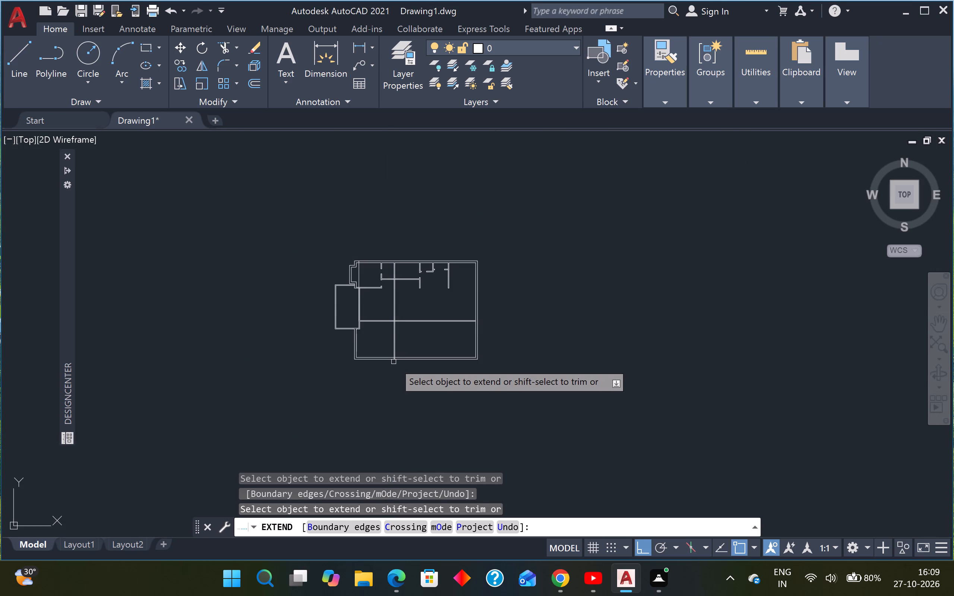
scroll(423, 319, "down", 2)
scroll(409, 321, "up", 2)
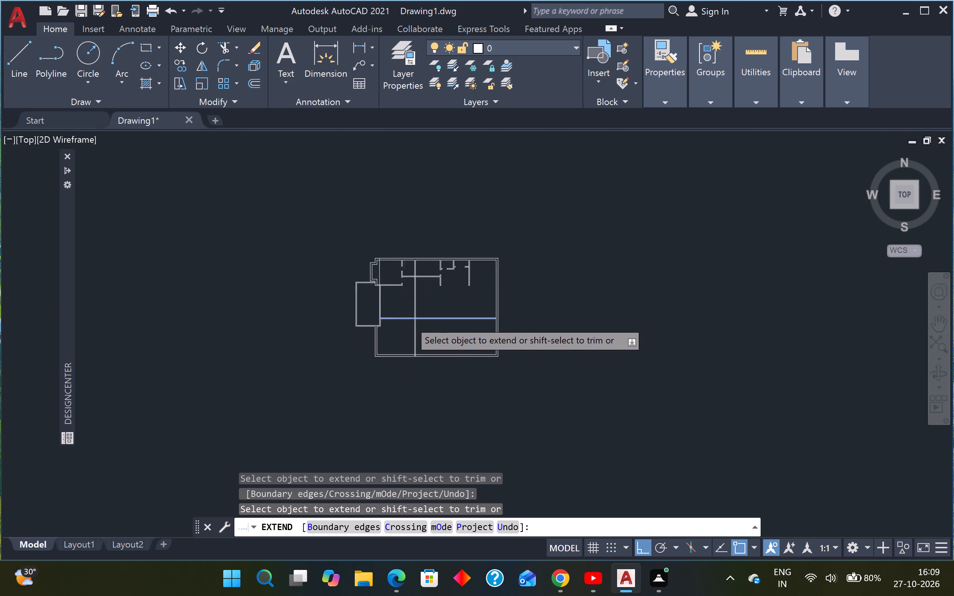
scroll(409, 320, "up", 1)
key("Escape")
key("Escape")
Set the Offset distance to 5'.
type("O")
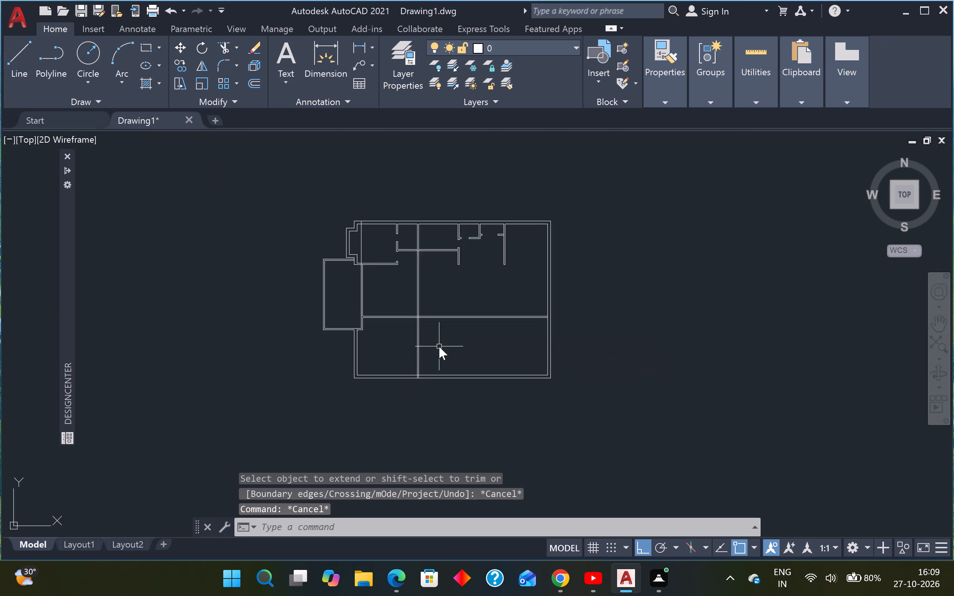
key("space")
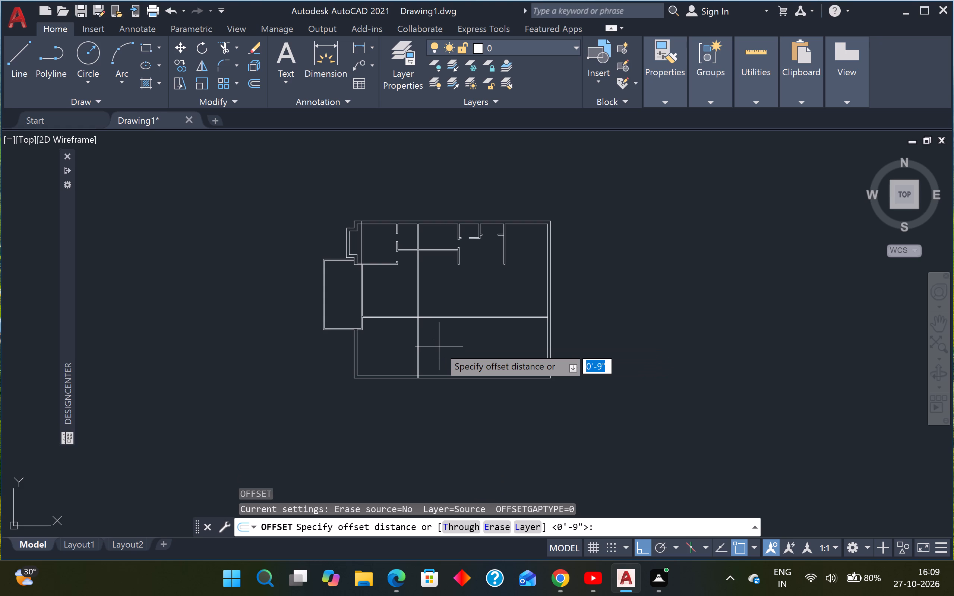
key("5")
key("apostrophe")
key("Return")
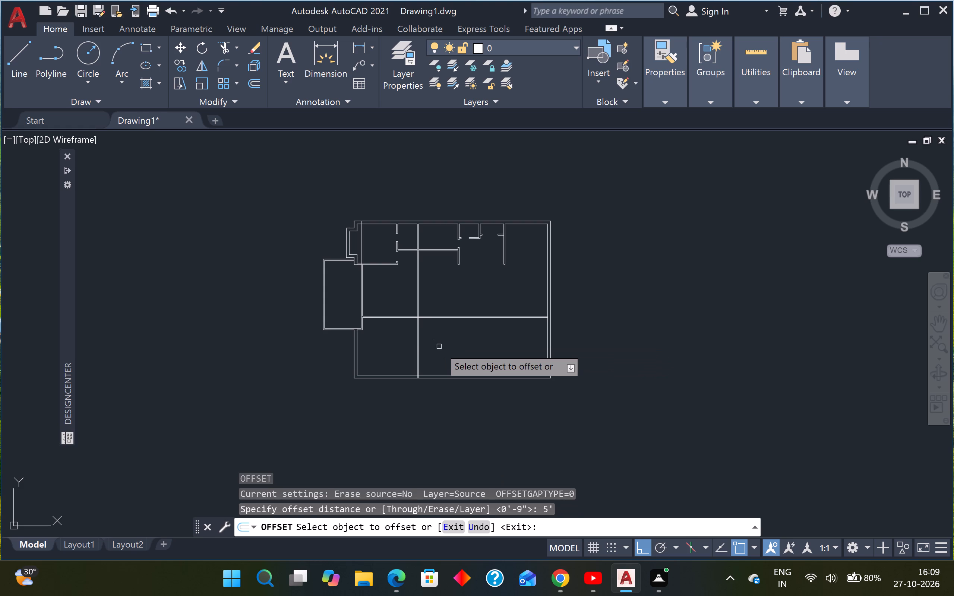
scroll(418, 354, "up", 2)
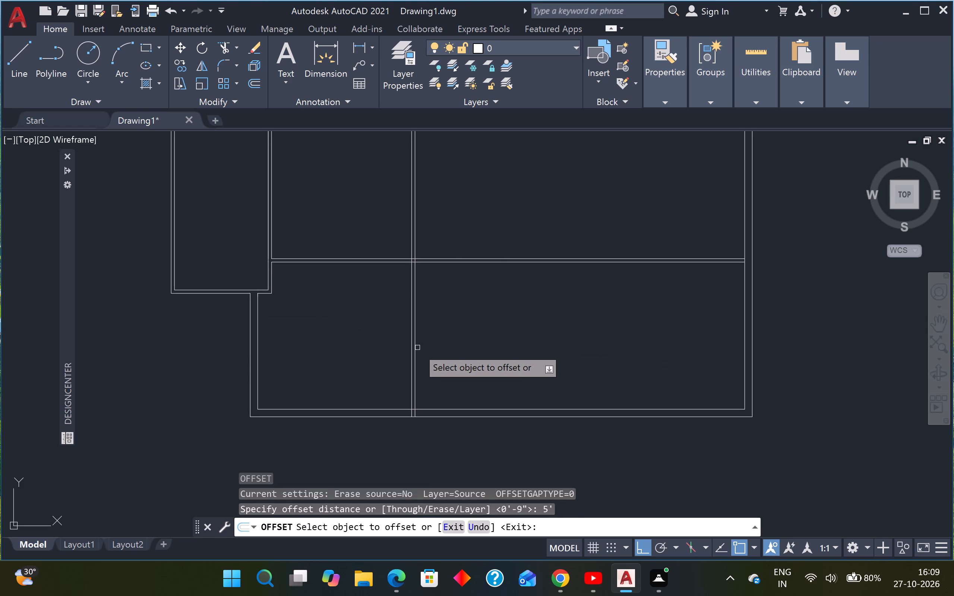
key("Escape")
key("Escape")
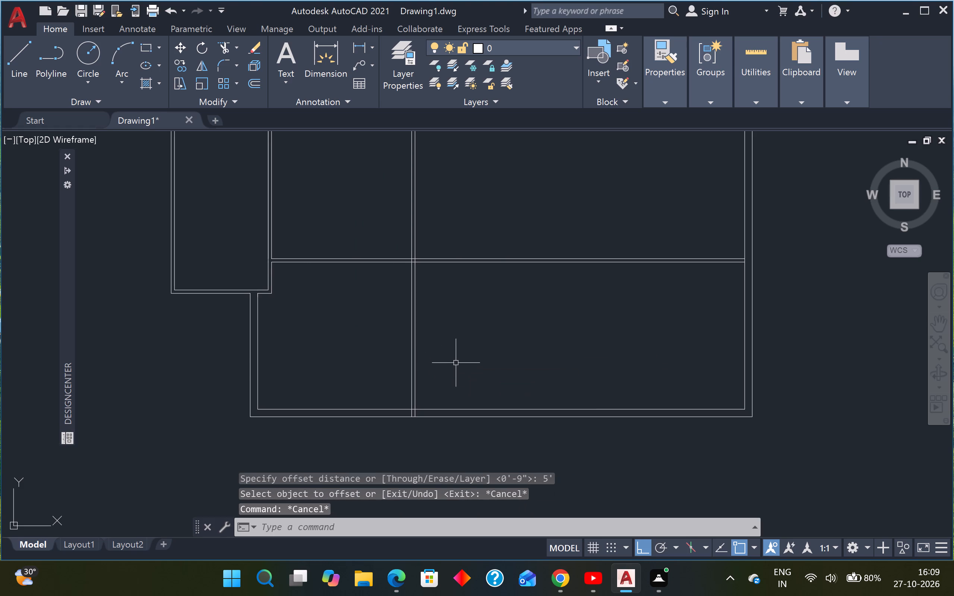
Trim all four line segments inside the crossing of the extended vertical partition and the long horizontal partition.
type("TR")
key("space")
scroll(418, 263, "up", 4)
scroll(393, 240, "up", 1)
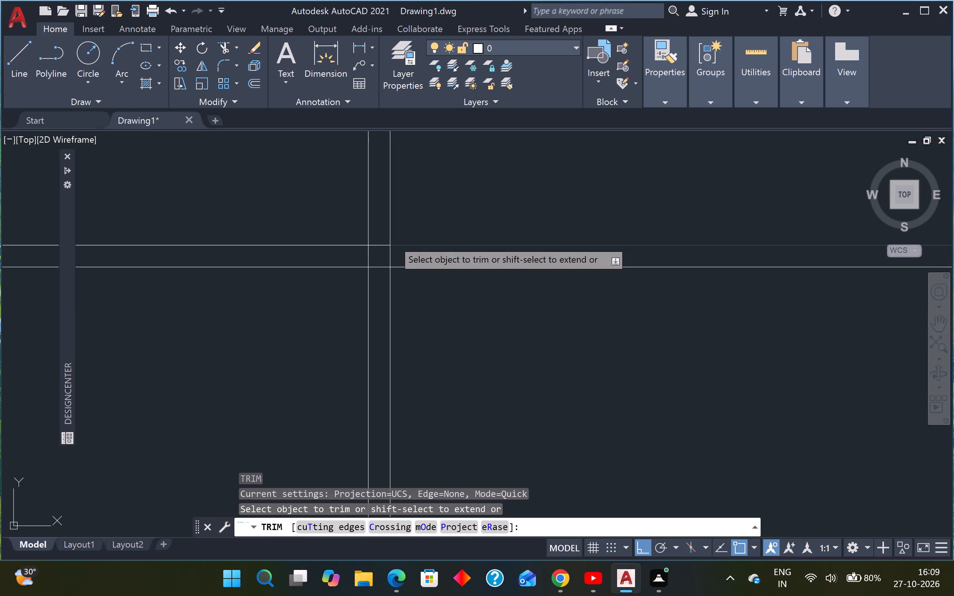
scroll(393, 240, "up", 1)
left_click(353, 244)
left_click_drag(360, 372, 360, 366)
left_click(295, 280)
left_click(449, 275)
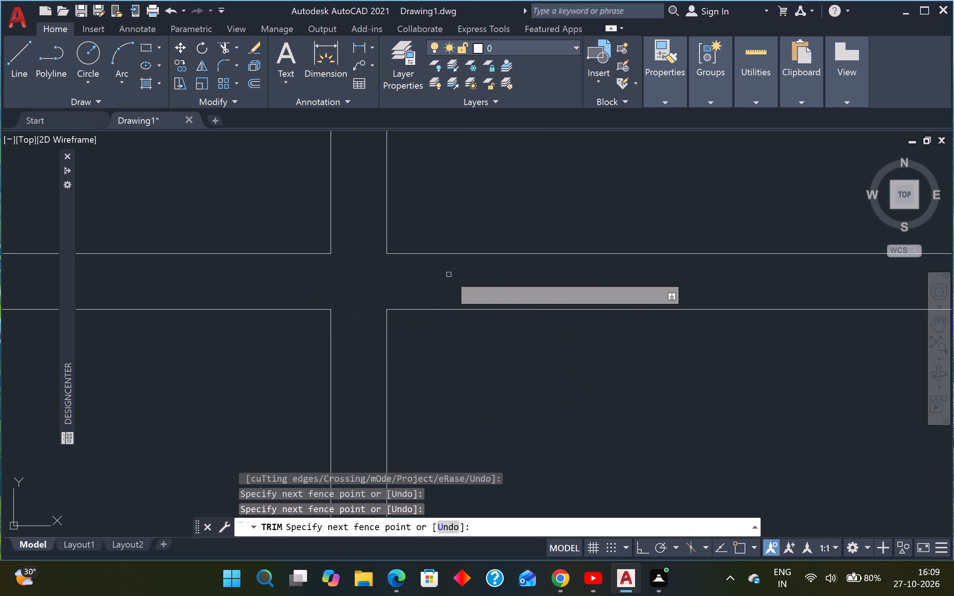
Trim the vertical partition's ends inside the bottom wall and the inner wall segment between its two lines.
scroll(449, 279, "down", 5)
scroll(477, 370, "down", 3)
scroll(459, 500, "up", 4)
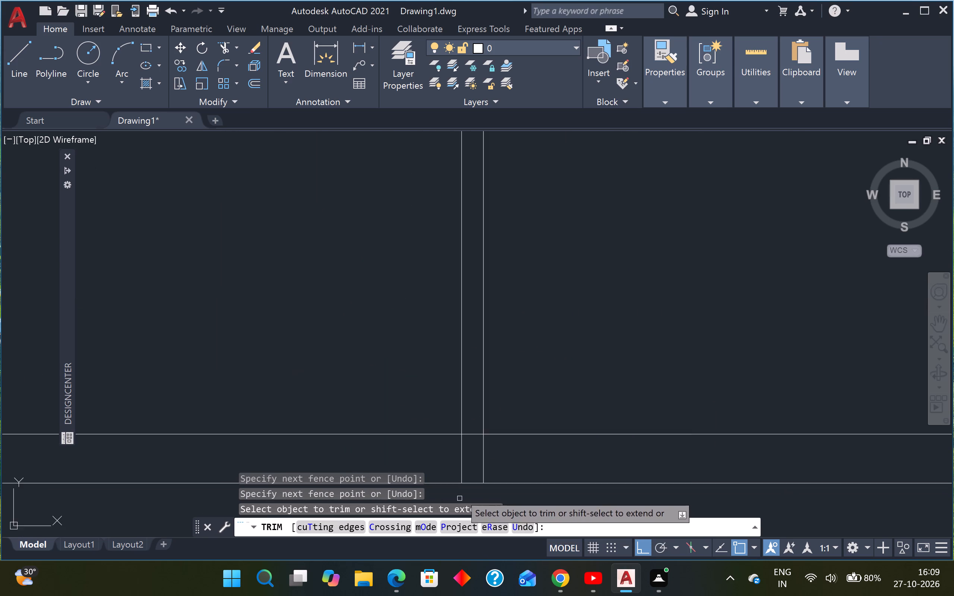
scroll(451, 460, "up", 2)
left_click(450, 459)
left_click(539, 454)
left_click_drag(515, 405, 513, 401)
left_click(503, 360)
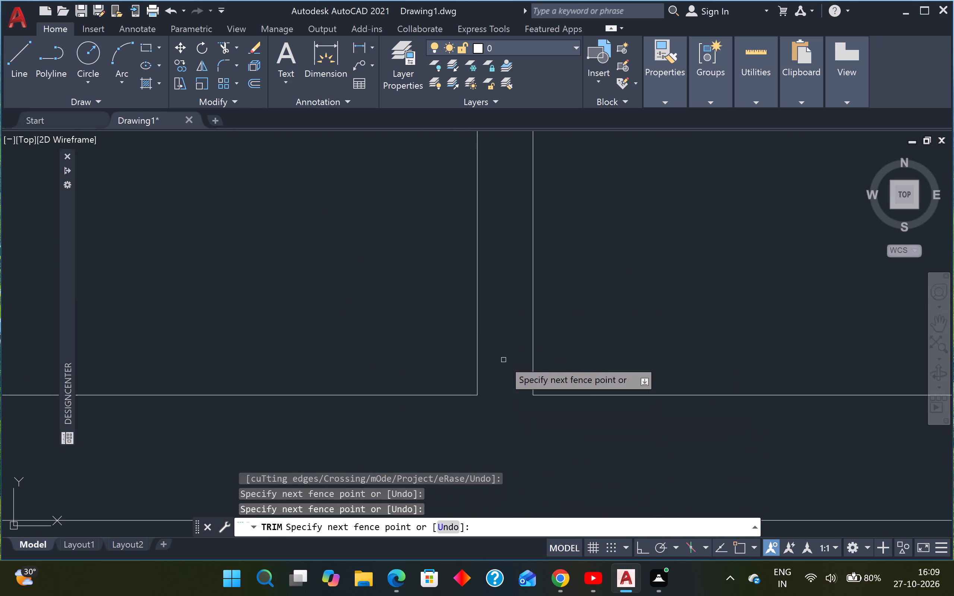
scroll(504, 361, "down", 4)
scroll(573, 304, "down", 4)
middle_click_drag(575, 294, 534, 297)
key("Escape")
key("Escape")
Offset the east line of the vertical partition 5' to the east in the area below the long partition.
type("O")
key("space")
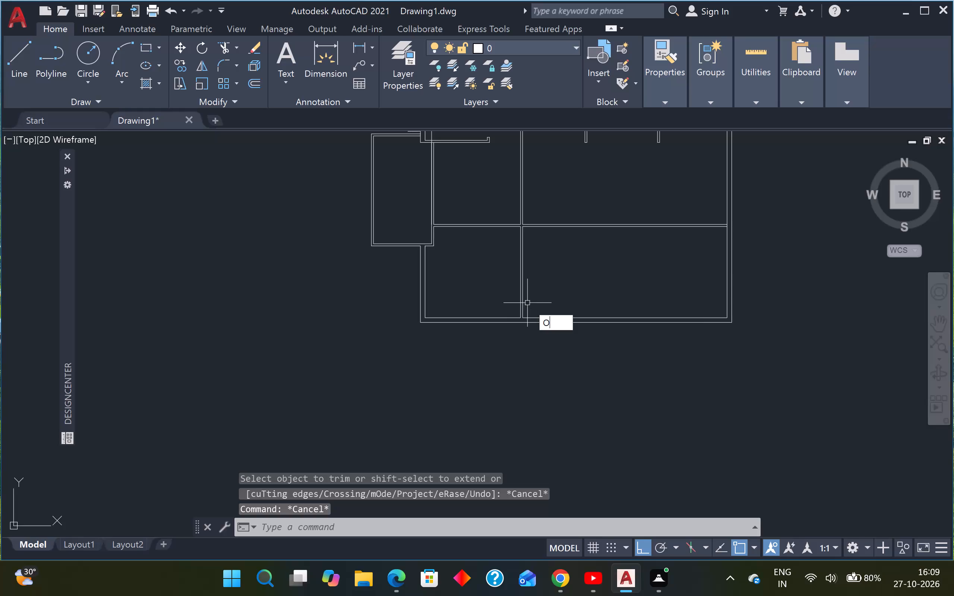
key("Return")
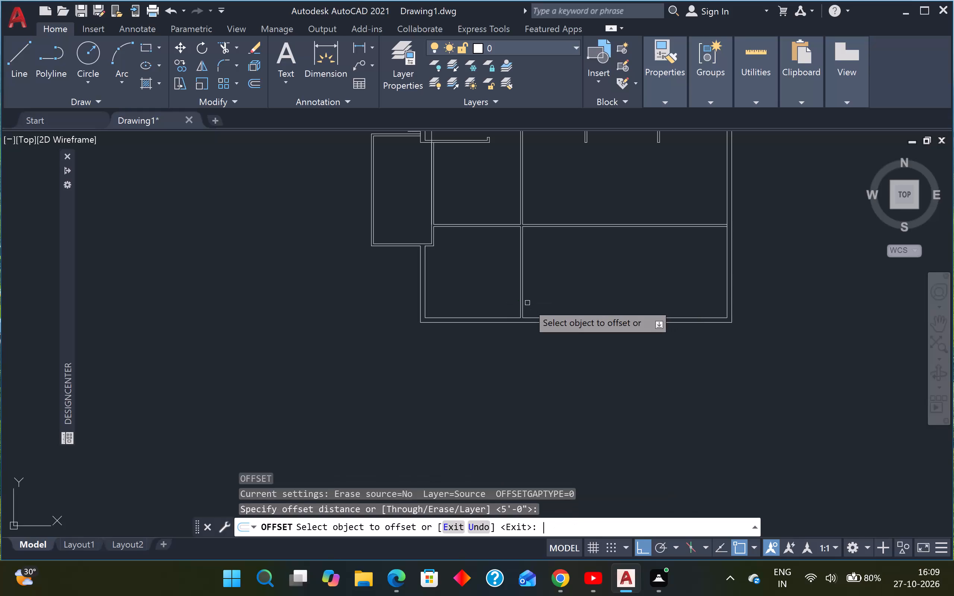
left_click(523, 289)
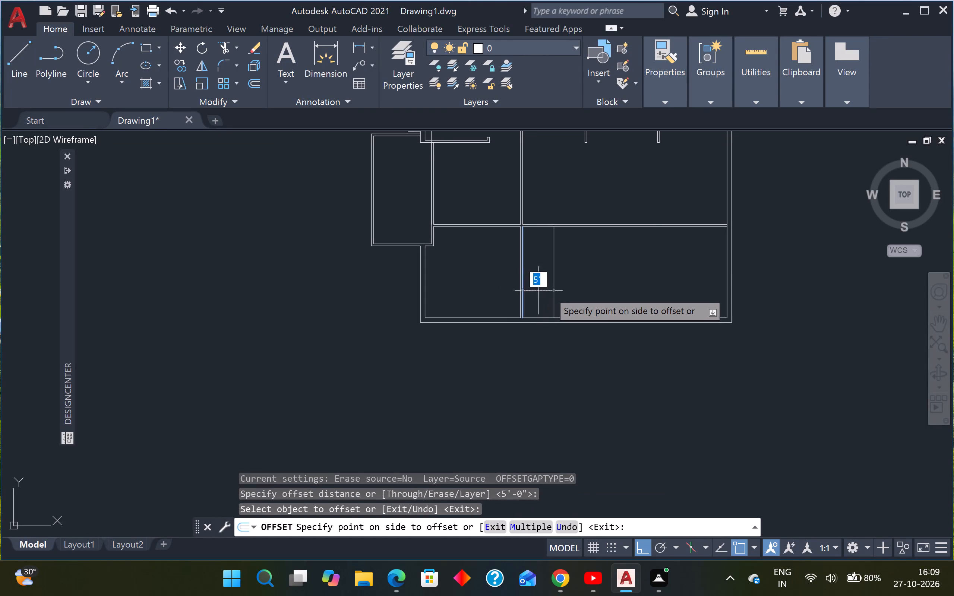
left_click(556, 291)
key("Escape")
key("Escape")
key("Escape")
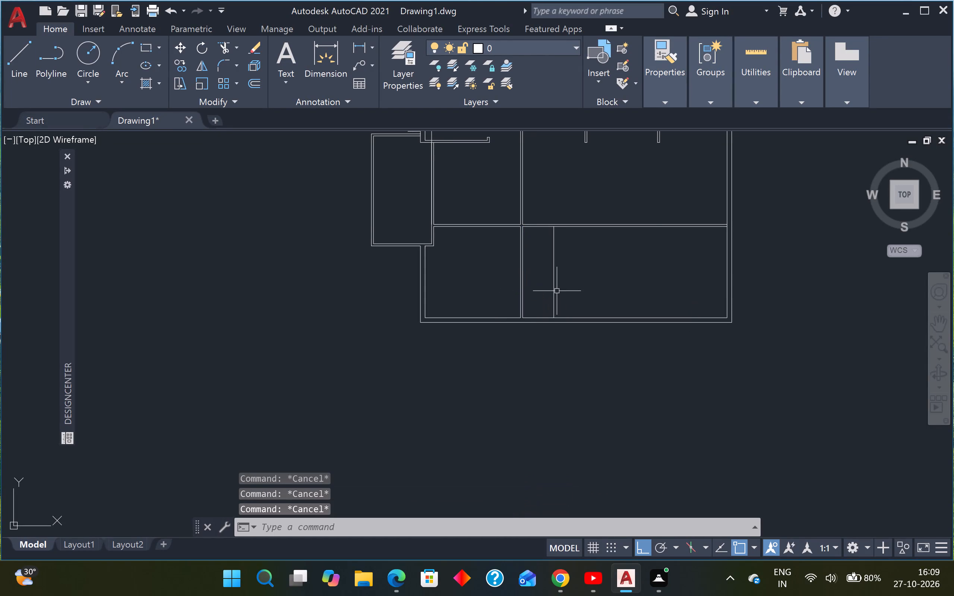
key("Escape")
key("Escape")
Offset the new vertical line 4" to the east to give the second partition its thickness.
type("O")
key("space")
type("4\"")
key("Return")
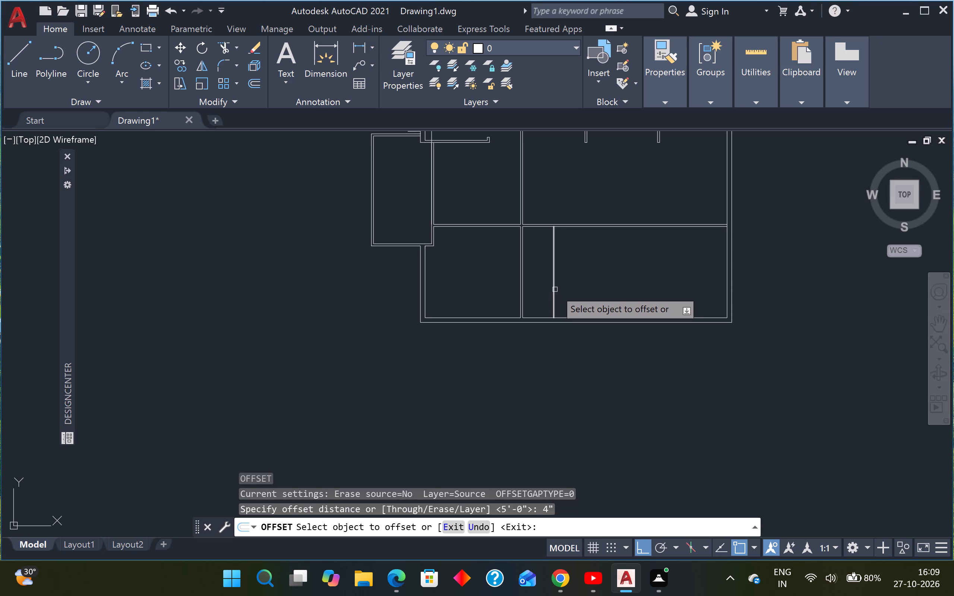
left_click(555, 289)
left_click(584, 285)
key("Escape")
key("Escape")
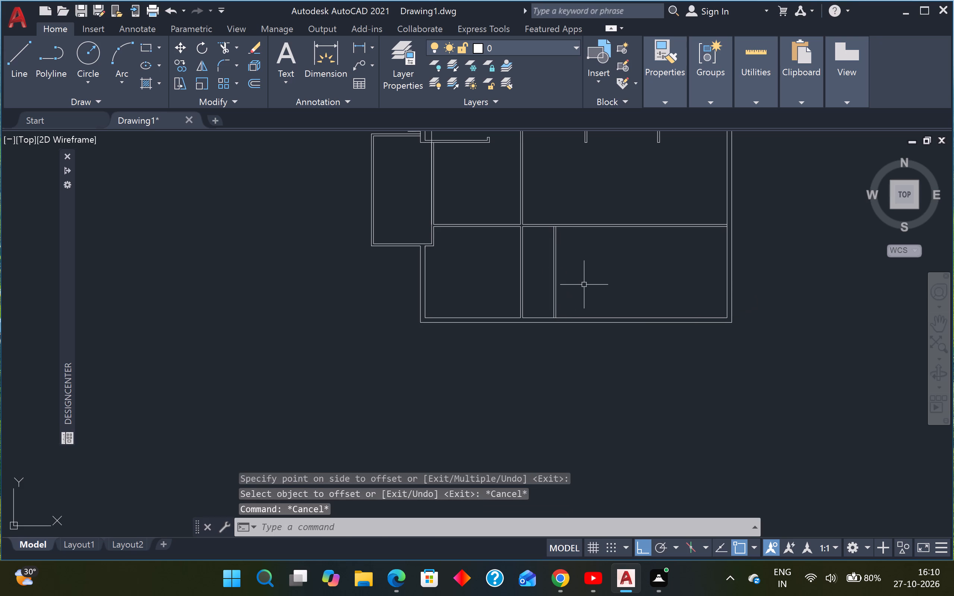
Trim the long partition's lower line between the two lines of the new 4" partition.
scroll(574, 268, "up", 1)
key("Escape")
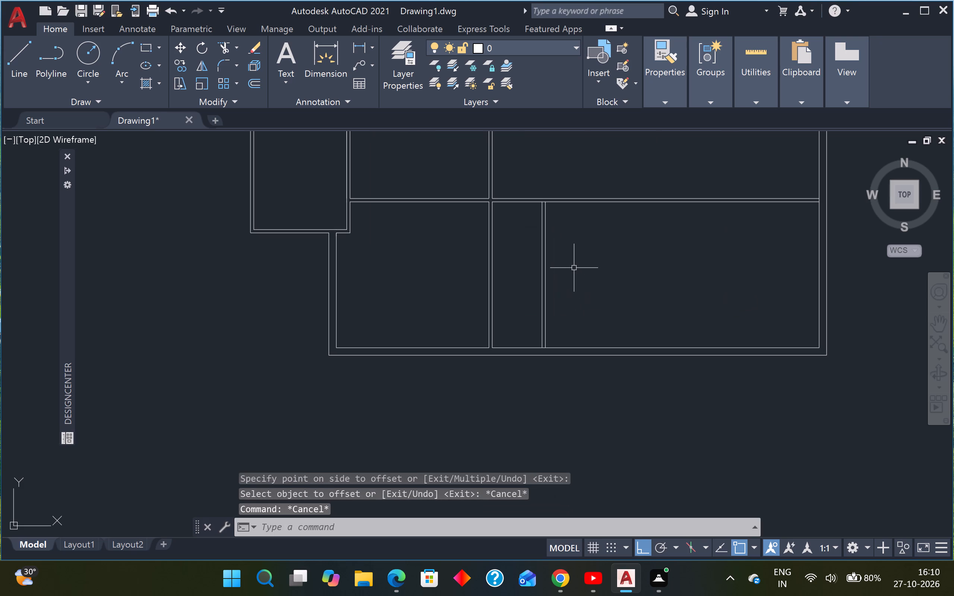
key("Escape")
type("TR")
key("space")
scroll(539, 191, "up", 2)
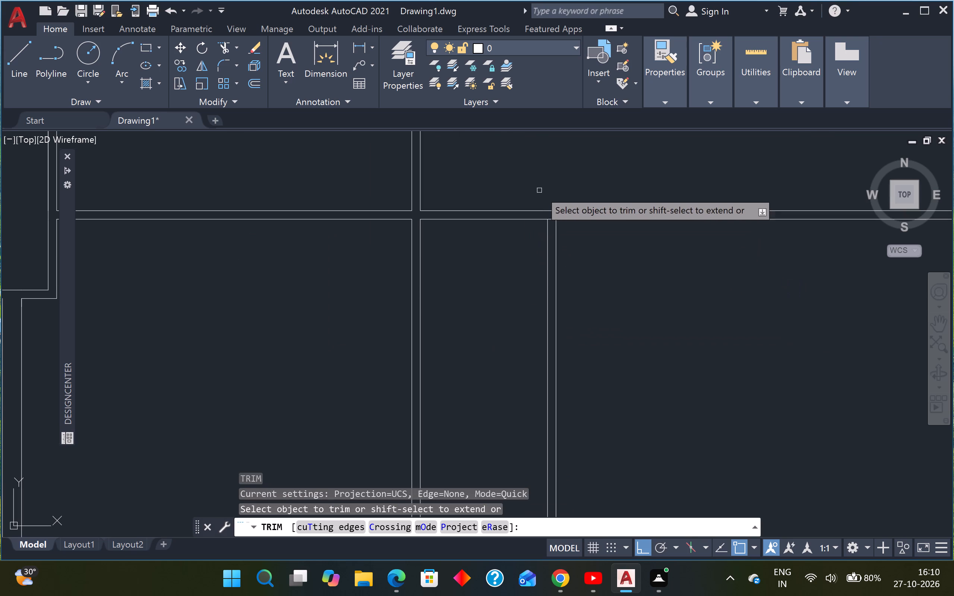
scroll(558, 220, "up", 3)
left_click(538, 206)
left_click(539, 245)
scroll(537, 238, "down", 4)
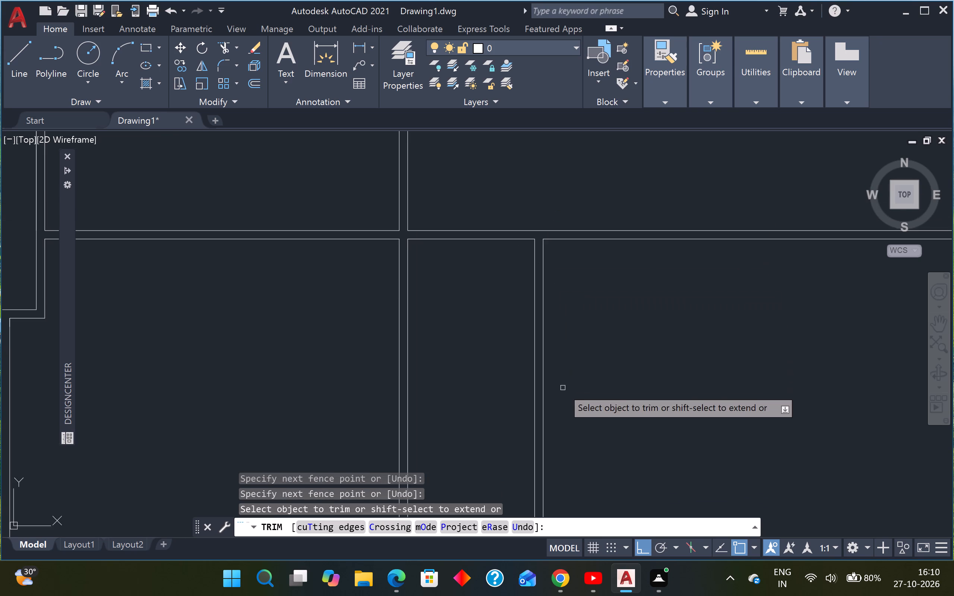
Trim the bottom wall's inner line between the two lines of the second vertical partition.
scroll(560, 387, "down", 3)
scroll(551, 450, "up", 7)
left_click_drag(579, 427, 577, 419)
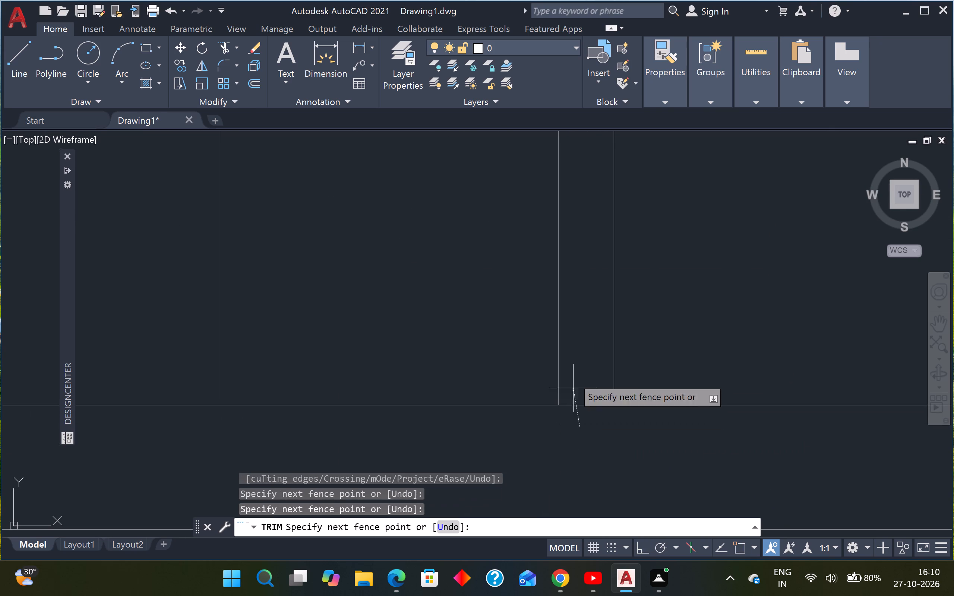
left_click(573, 365)
scroll(574, 359, "down", 4)
scroll(487, 264, "down", 4)
middle_click_drag(496, 272, 551, 283)
key("Escape")
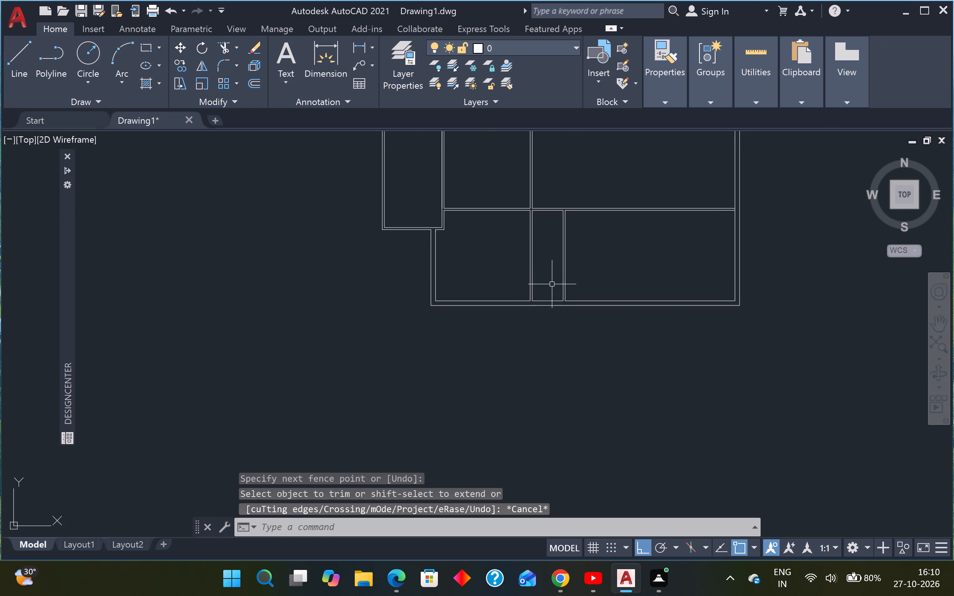
key("Escape")
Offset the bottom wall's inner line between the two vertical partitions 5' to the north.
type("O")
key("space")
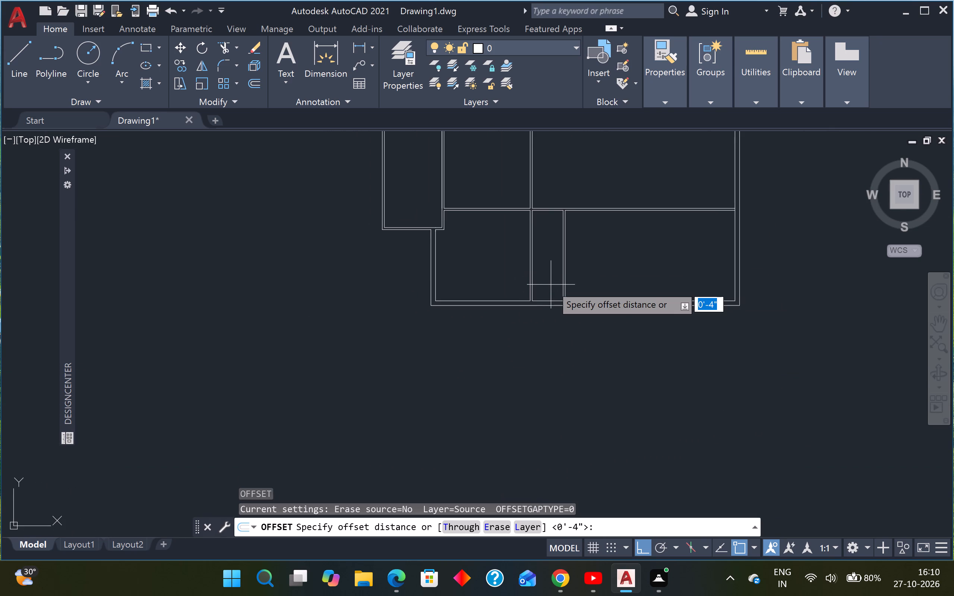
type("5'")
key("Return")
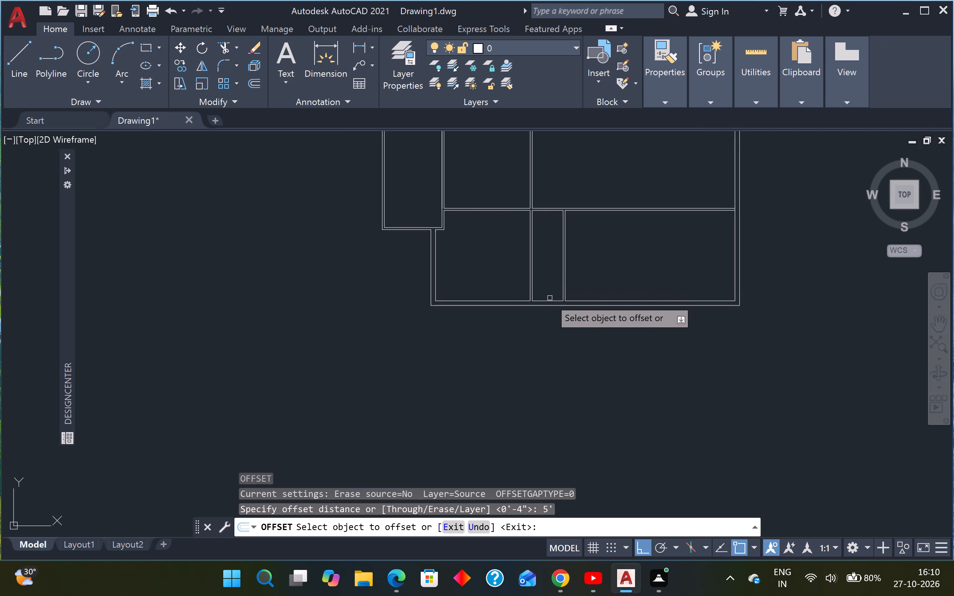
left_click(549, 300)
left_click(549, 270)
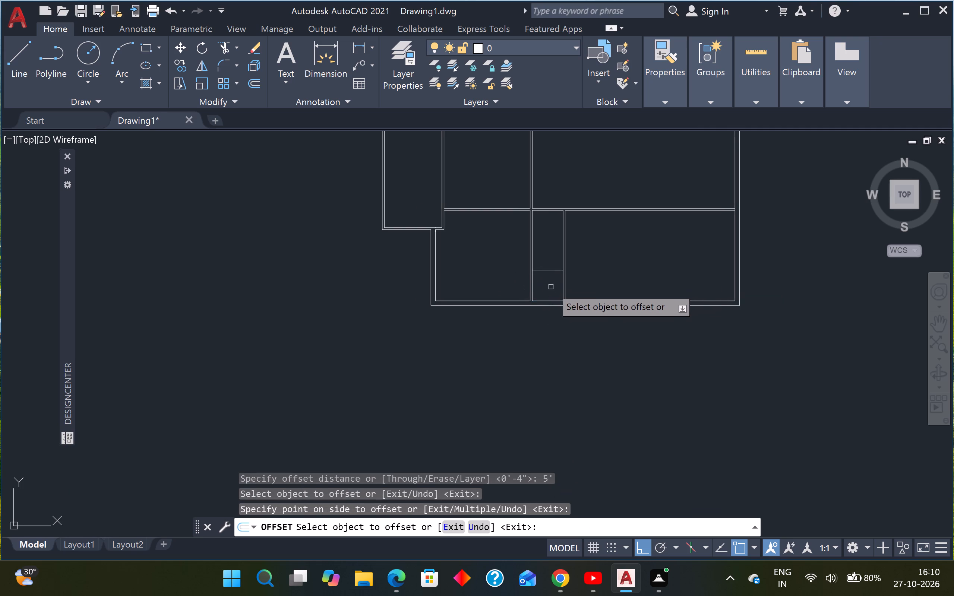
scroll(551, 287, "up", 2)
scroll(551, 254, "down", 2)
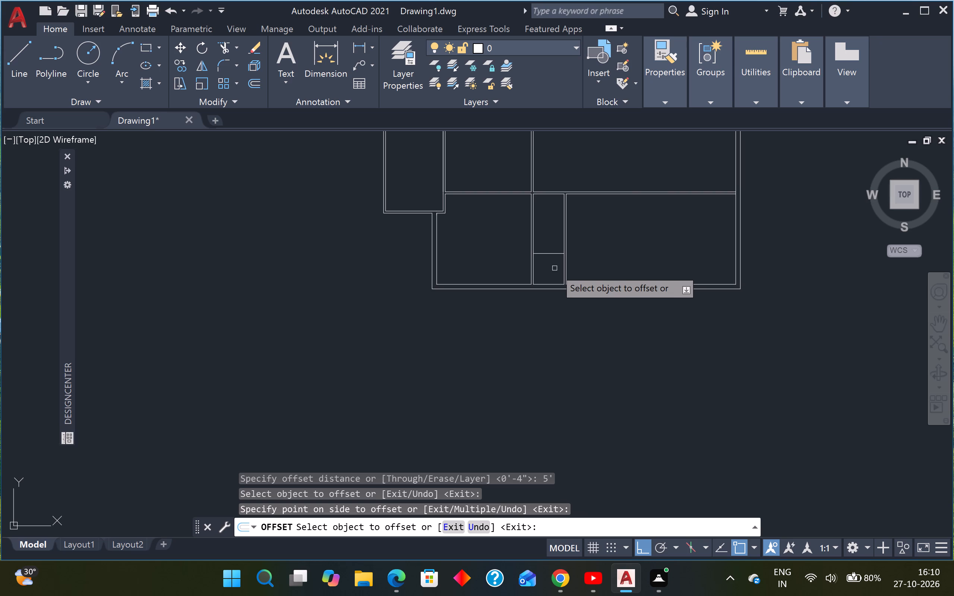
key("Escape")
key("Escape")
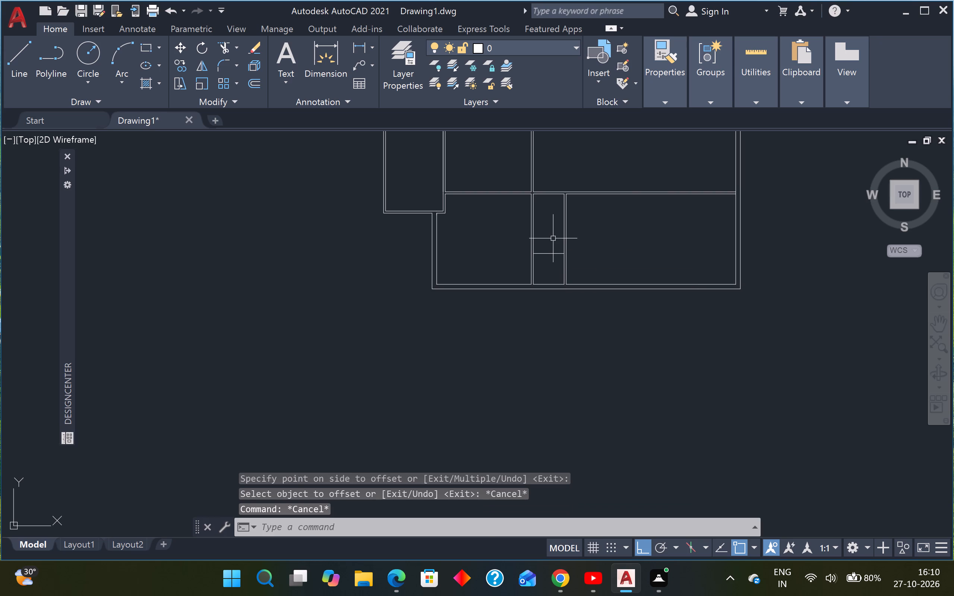
Offset the bottom wall's inner line between the two vertical partitions 8' to the north.
type("O")
key("space")
key("7")
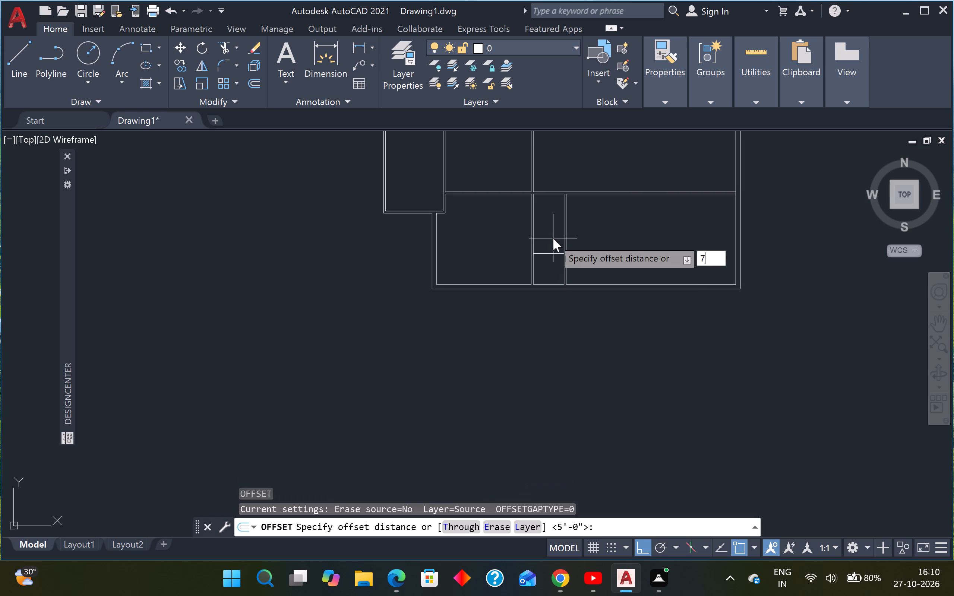
key("apostrophe")
key("Return")
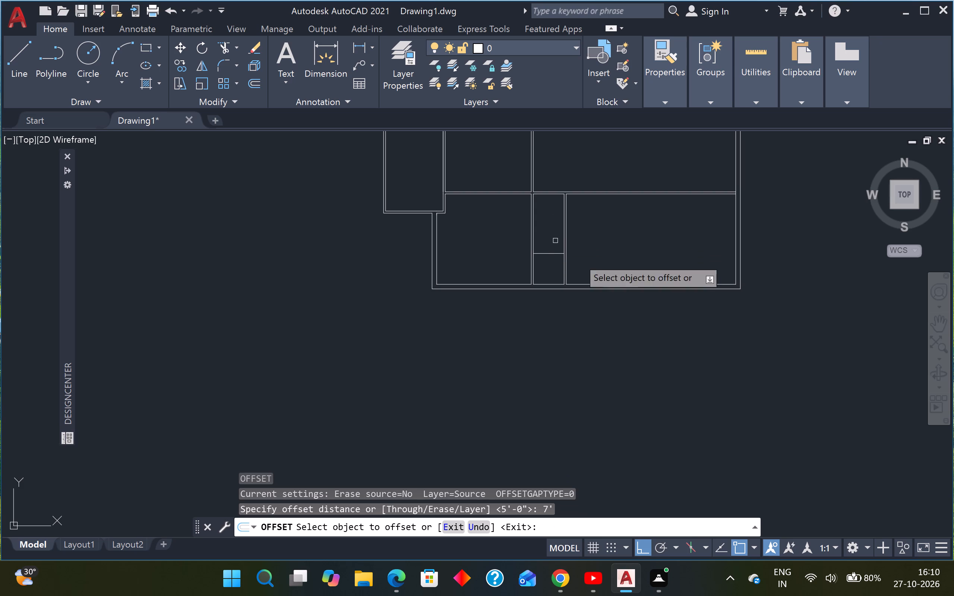
left_click(545, 282)
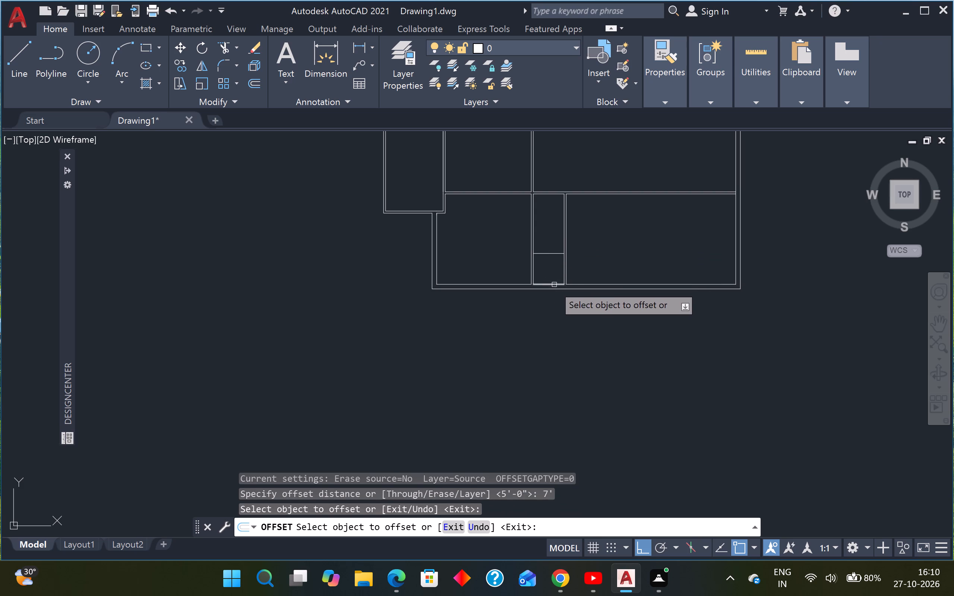
left_click(552, 285)
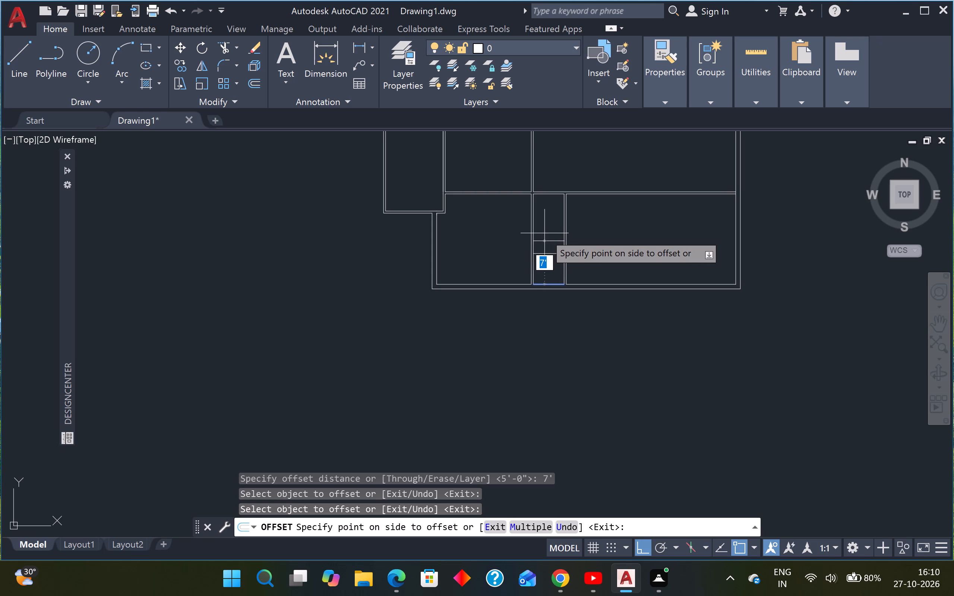
type("8'")
key("Return")
key("Escape")
key("Escape")
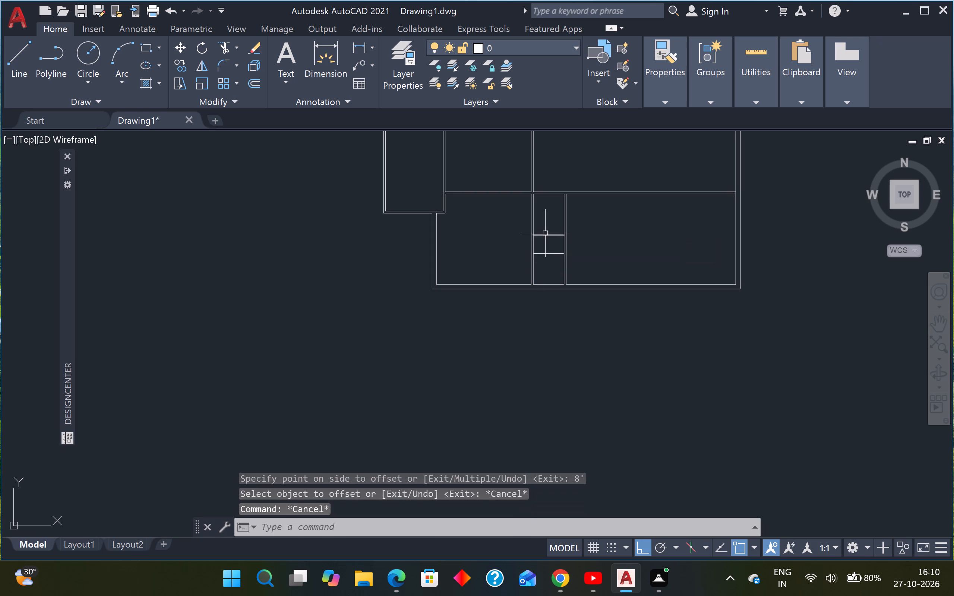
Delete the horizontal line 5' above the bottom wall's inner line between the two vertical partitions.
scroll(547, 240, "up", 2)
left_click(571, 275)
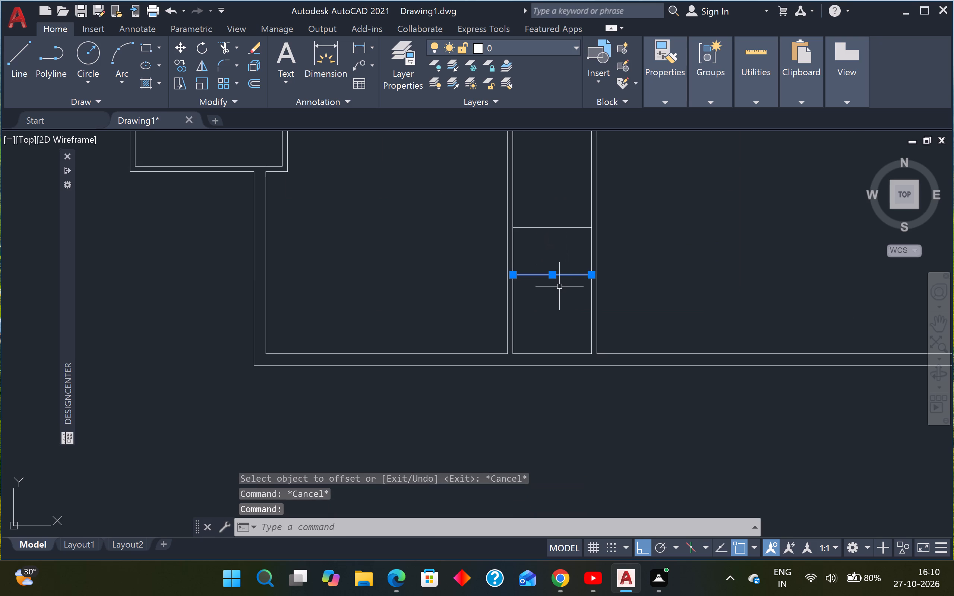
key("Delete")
Offset the remaining horizontal line between the vertical partitions 4" to the north to form a cross partition.
type("O")
key("space")
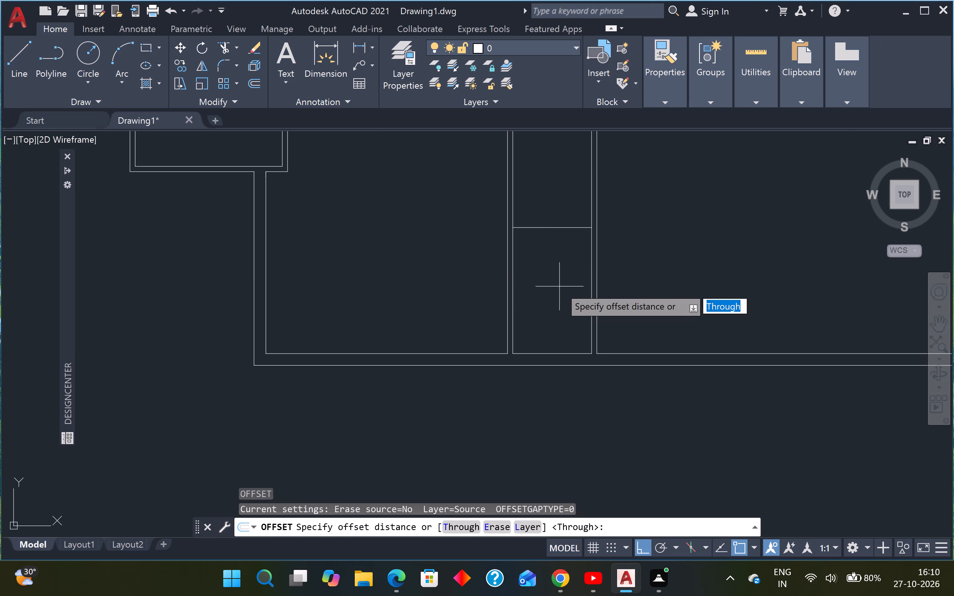
type("4\"")
key("Return")
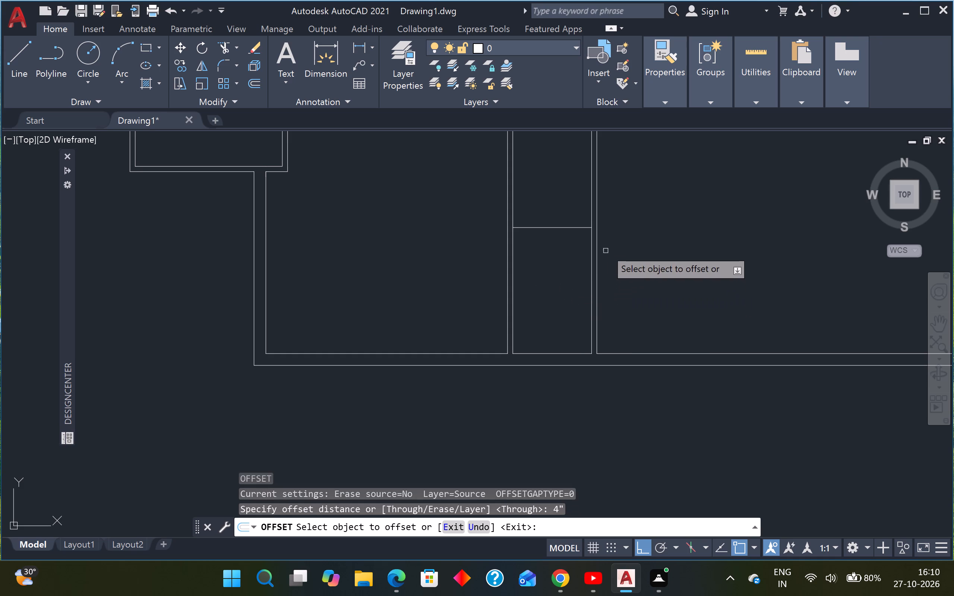
left_click(566, 227)
left_click(567, 194)
scroll(566, 199, "down", 3)
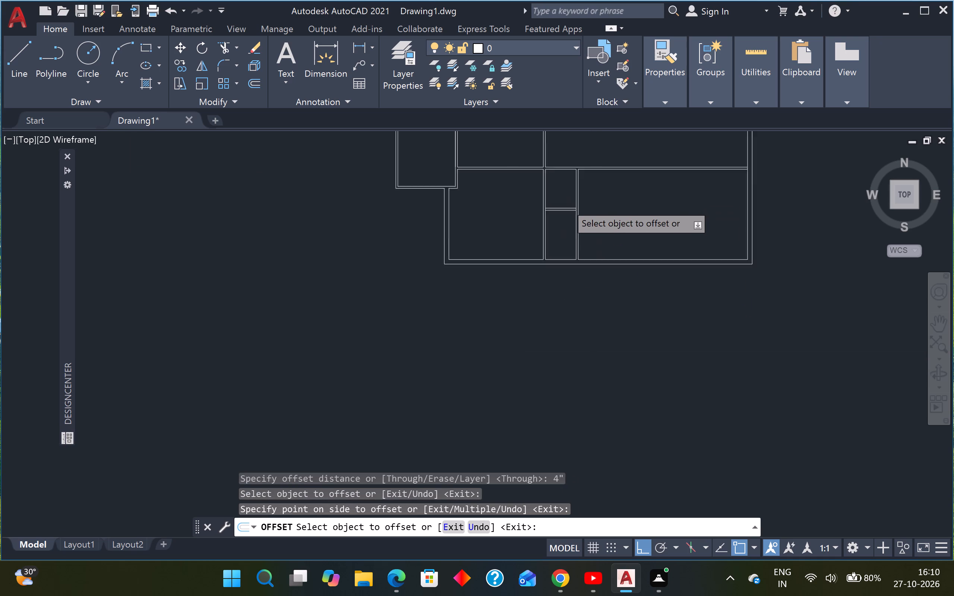
middle_click_drag(568, 201, 579, 256)
scroll(576, 282, "up", 2)
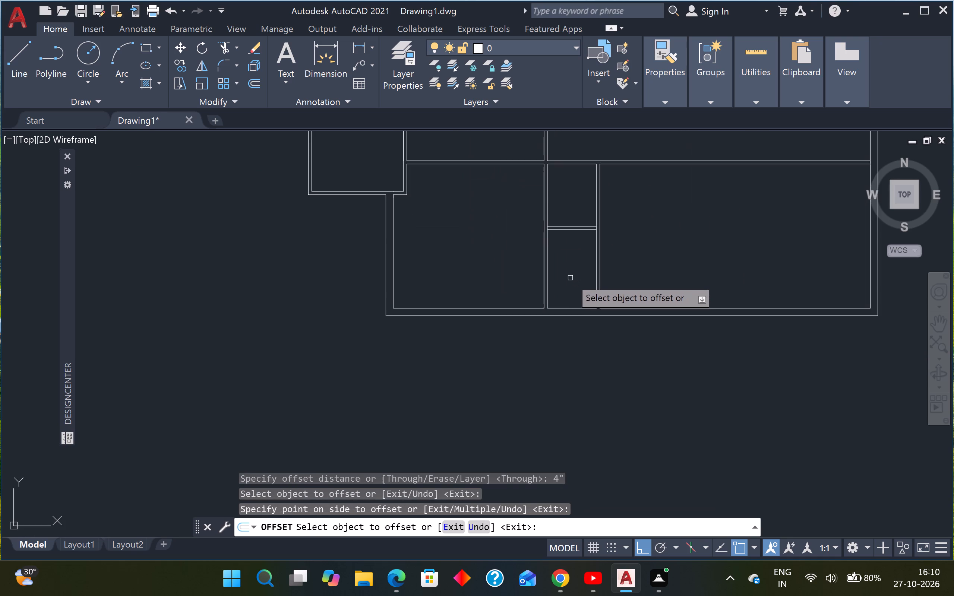
key("Escape")
key("Escape")
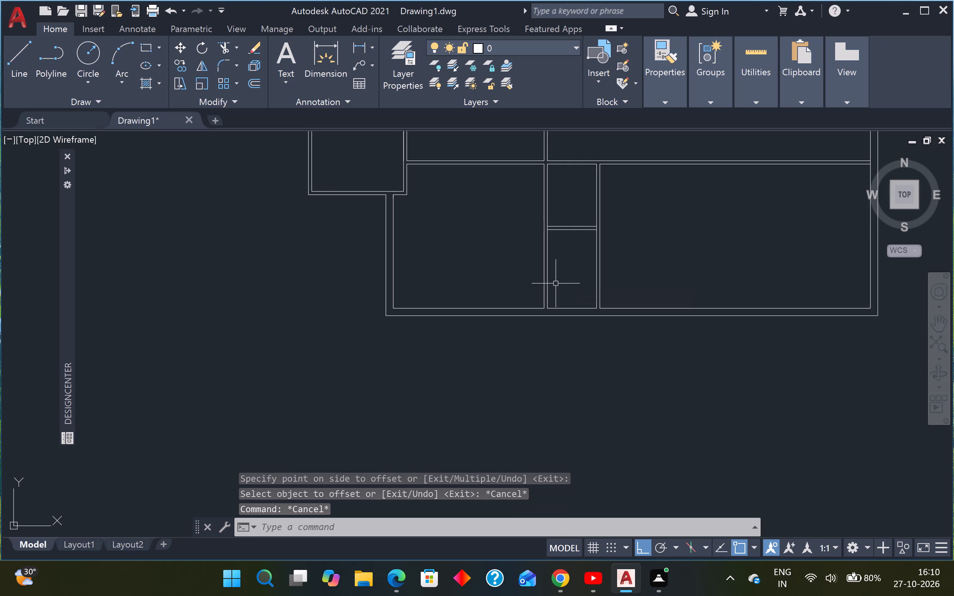
Extend both cross partition lines and the long partition's lower segment above them to the outer lines of the two vertical partitions.
type("EX")
key("space")
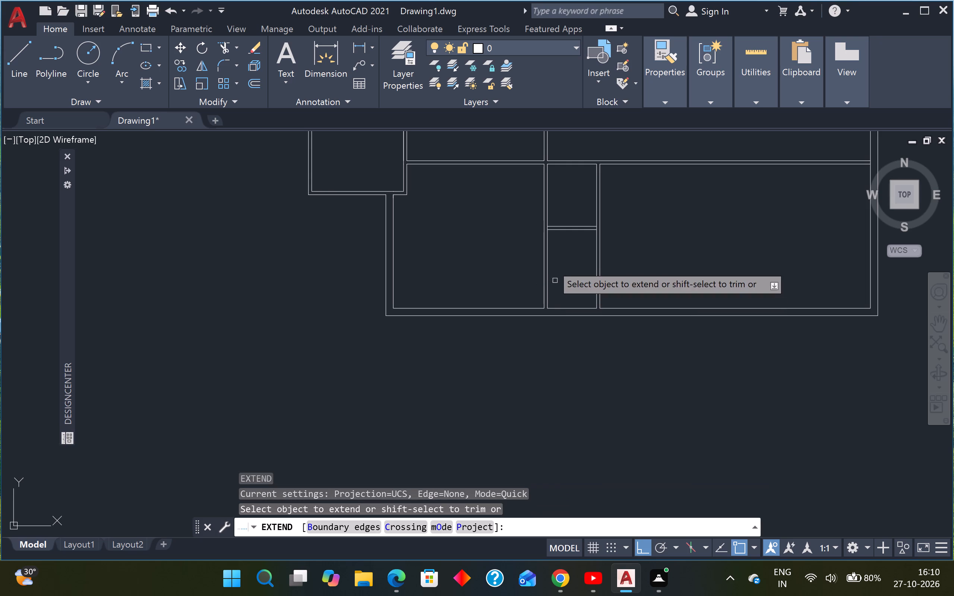
left_click(555, 225)
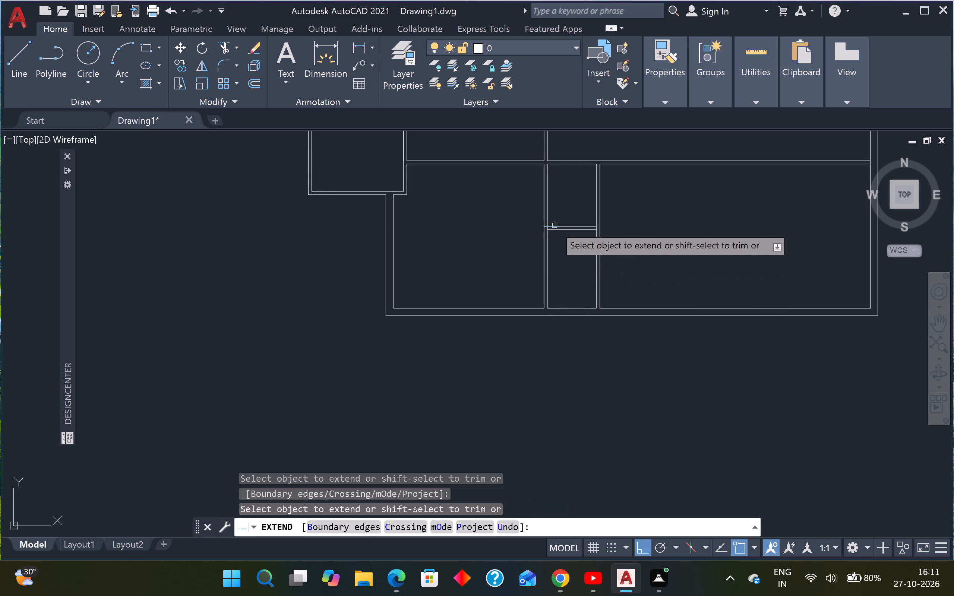
left_click(567, 231)
left_click(590, 228)
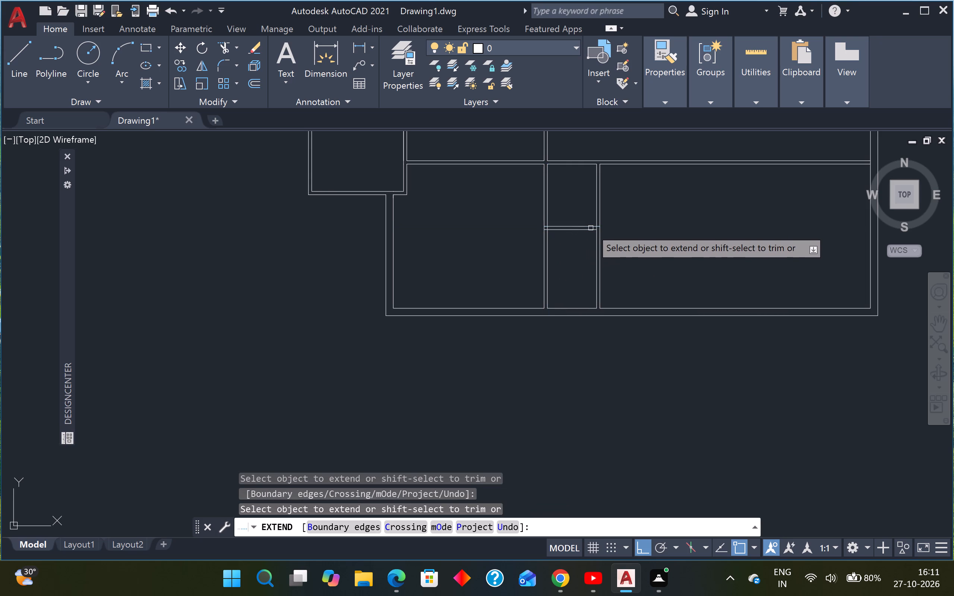
left_click(590, 232)
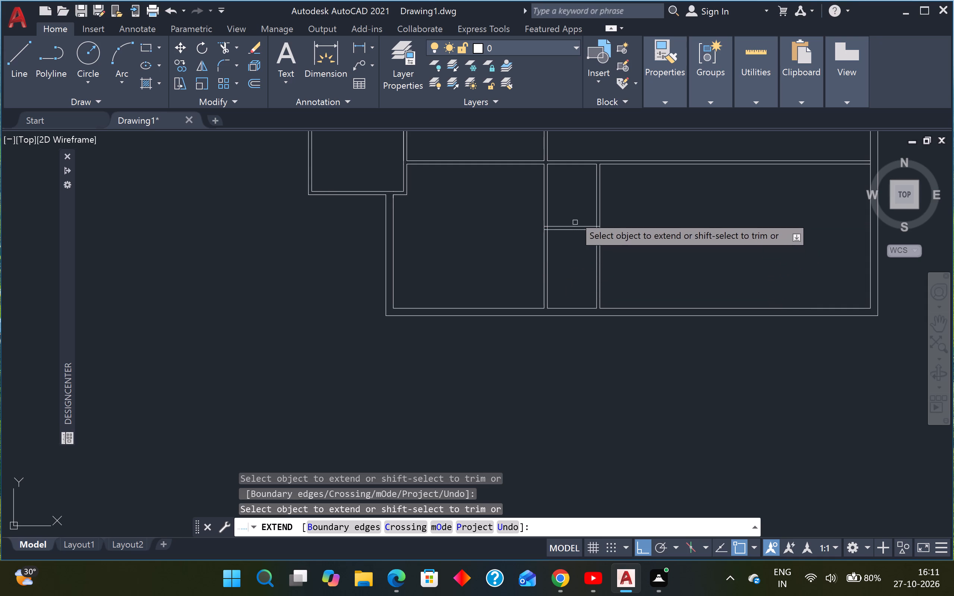
left_click(591, 164)
left_click(555, 165)
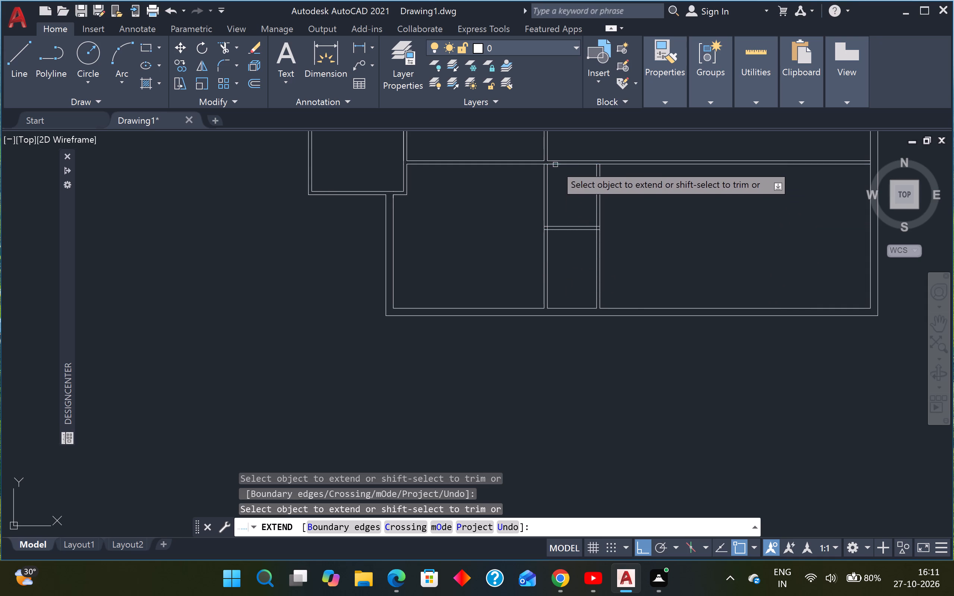
key("Escape")
key("Escape")
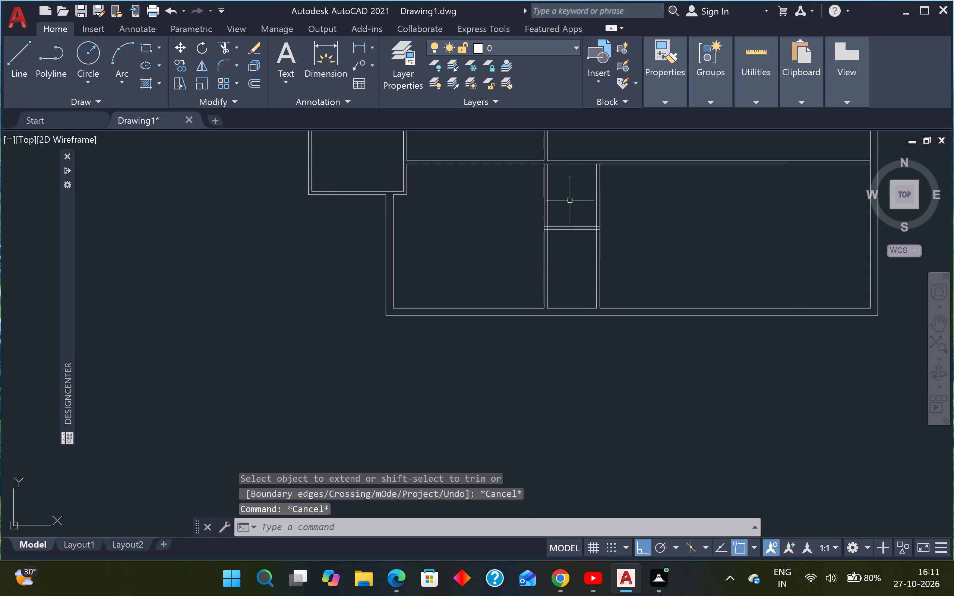
Trim away the west vertical partition's two lines between the long partition and the cross partition.
key("t")
type("R")
key("space")
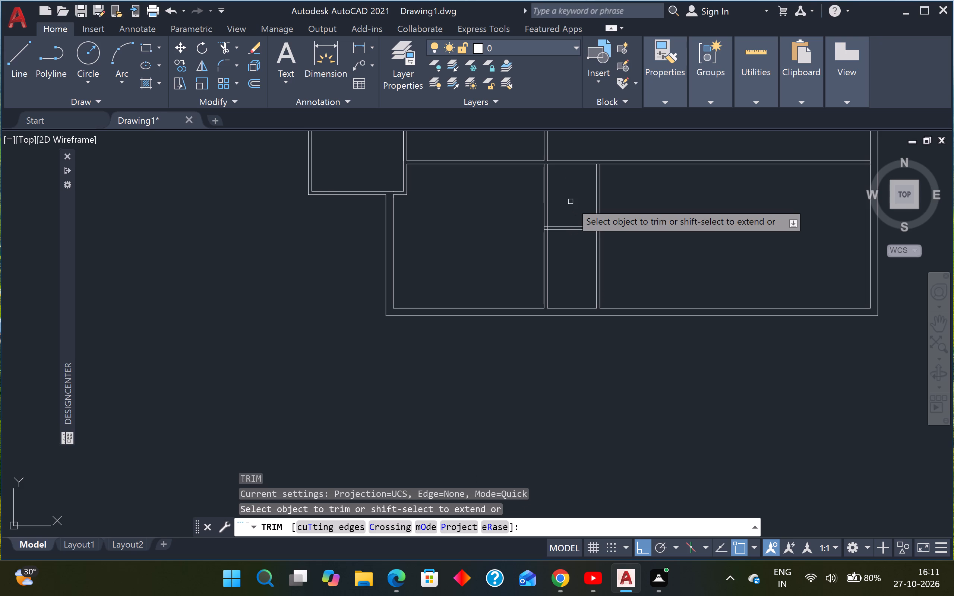
left_click(571, 199)
left_click(528, 193)
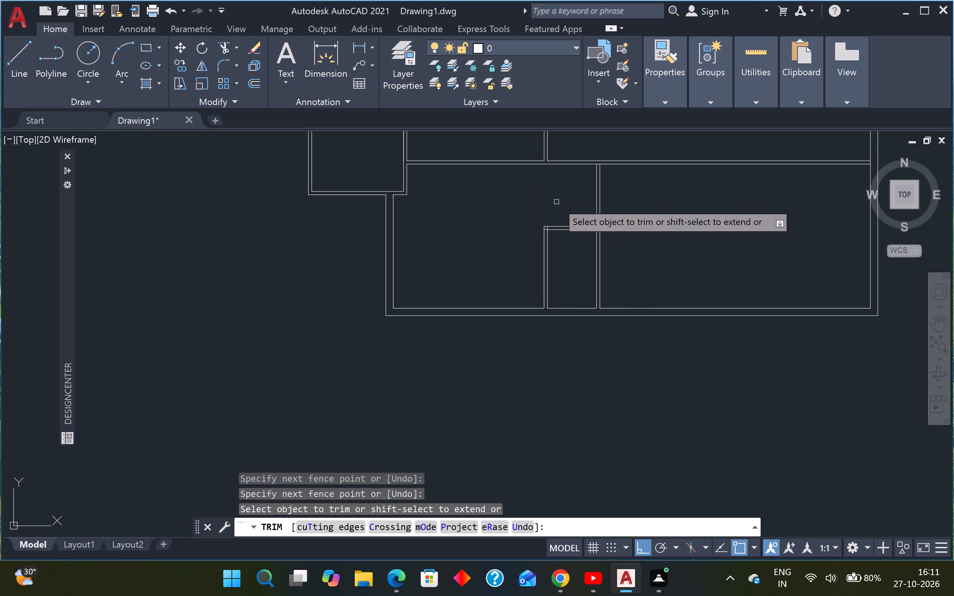
Extend the second vertical partition's two lines north to the long partition's upper line.
left_click(601, 184, "shift")
left_click(597, 184, "shift")
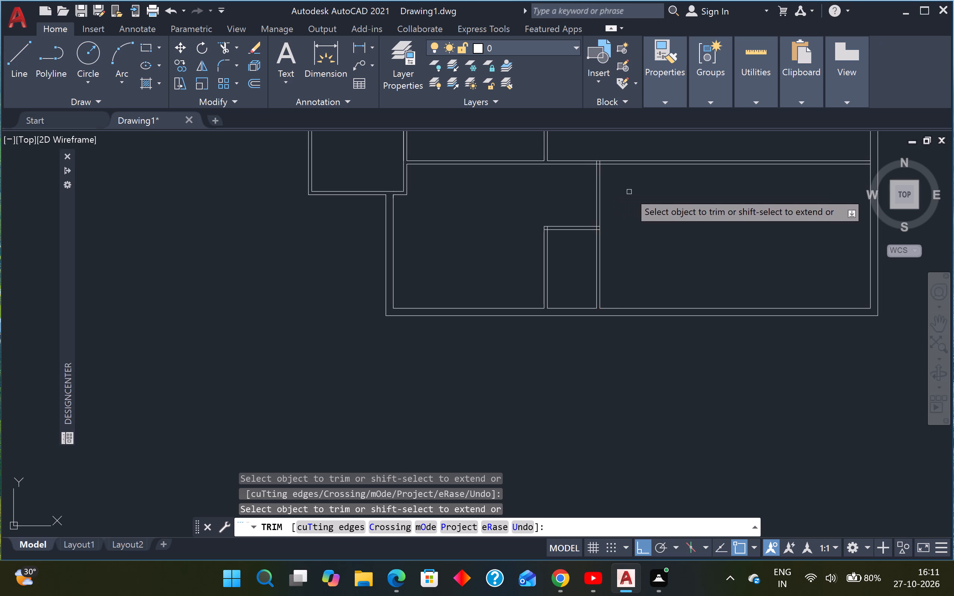
Trim away both long partition lines east of the second vertical partition.
left_click(629, 192)
left_click(627, 145)
Trim the overlapping line ends inside the corner where the long partition meets the second vertical partition.
scroll(617, 158, "down", 3)
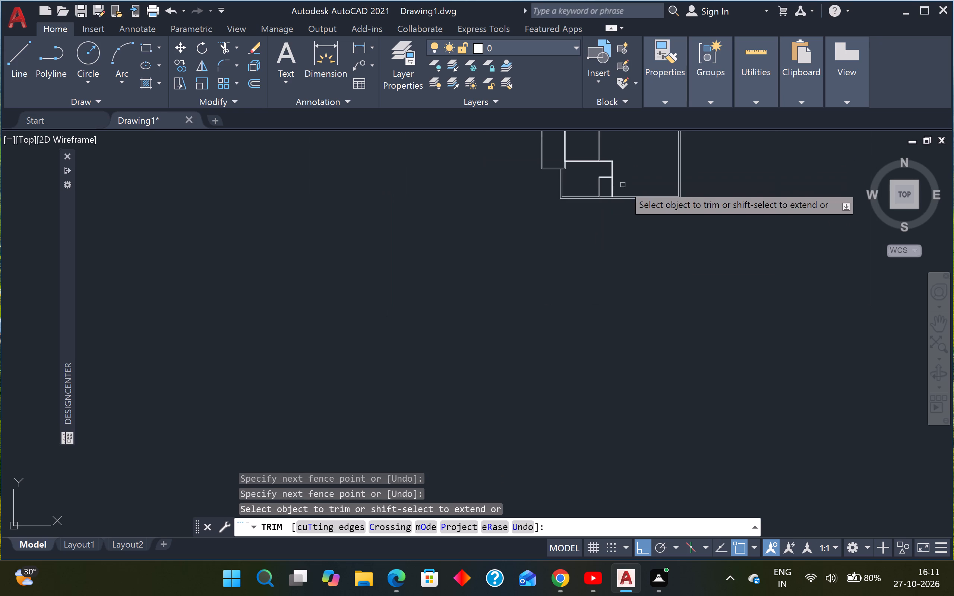
middle_click_drag(626, 182, 598, 287)
scroll(584, 261, "up", 2)
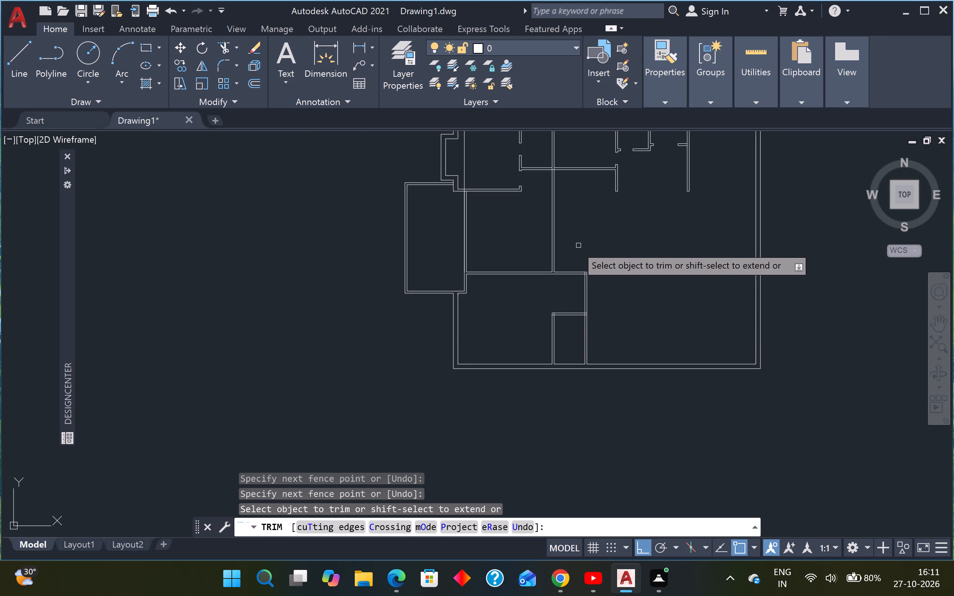
scroll(572, 245, "up", 1)
scroll(585, 293, "up", 3)
scroll(611, 279, "up", 2)
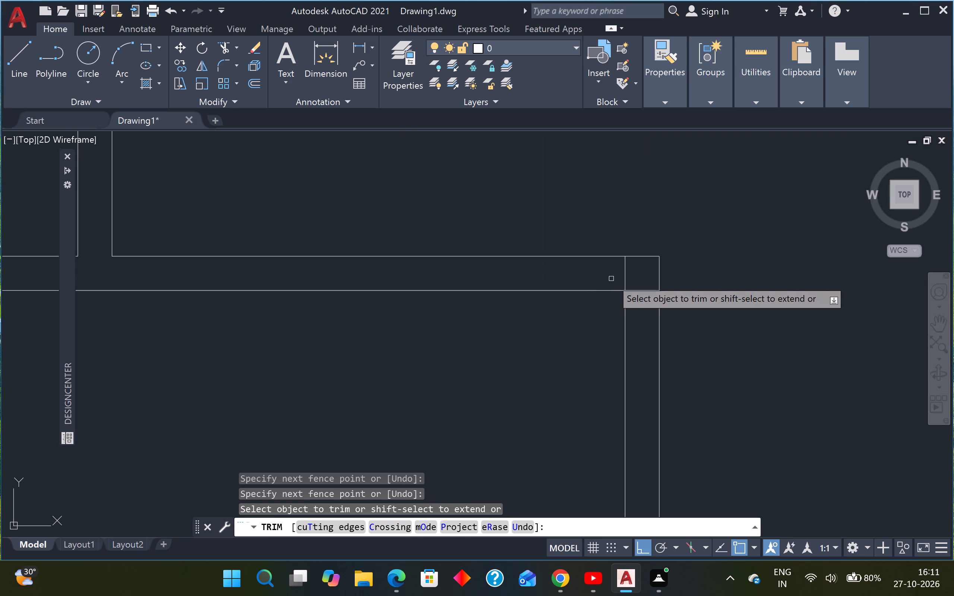
left_click(618, 277)
left_click(636, 273)
left_click_drag(640, 261, 639, 268)
left_click(640, 303)
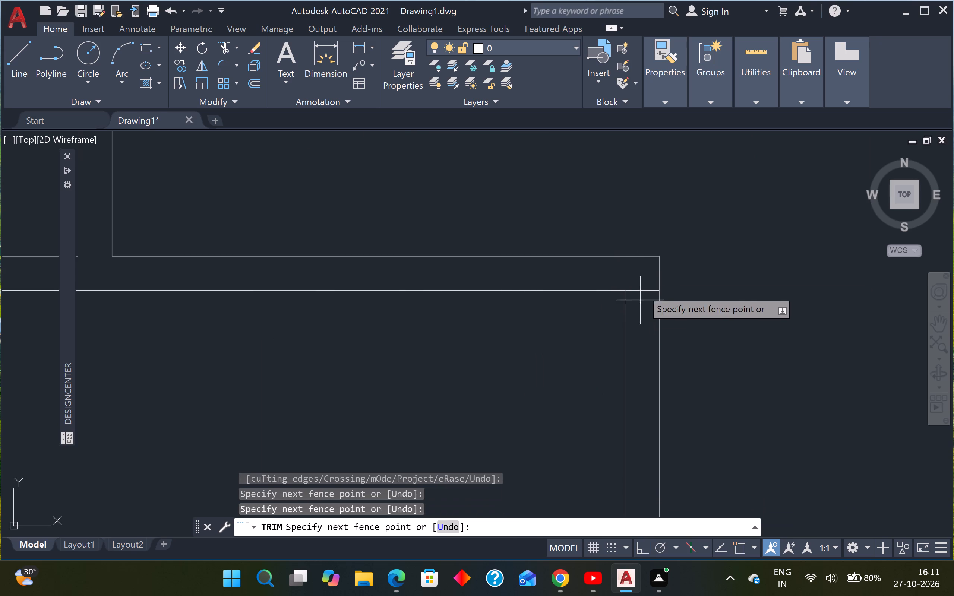
left_click(641, 272)
scroll(635, 275, "down", 8)
middle_click_drag(680, 276, 660, 310)
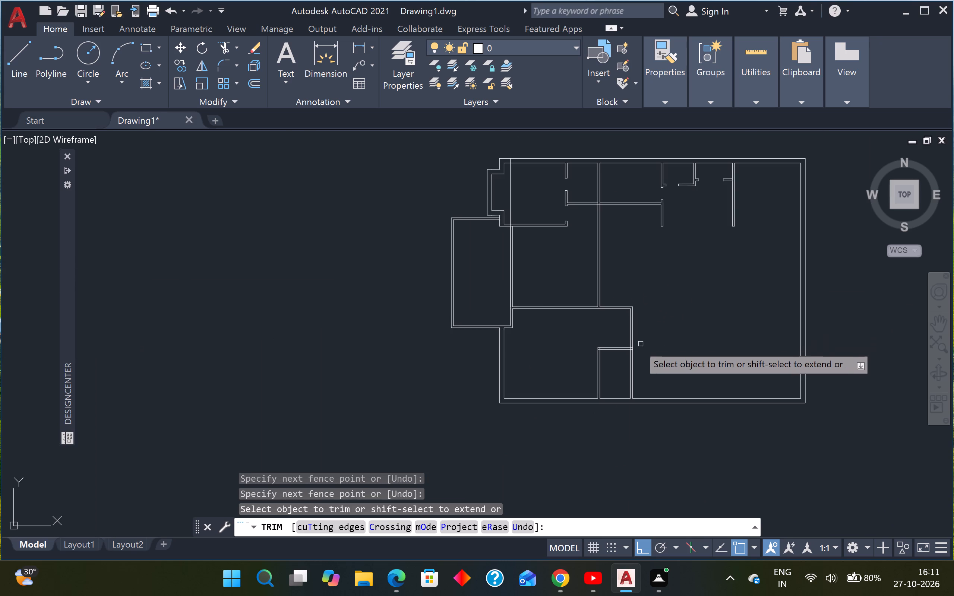
key("Escape")
key("Escape")
Draw a short horizontal line closing the gap in the long partition's upper line between the north vertical partition's two lines.
type("L")
key("space")
scroll(590, 324, "up", 3)
scroll(637, 244, "up", 3)
left_click(586, 274)
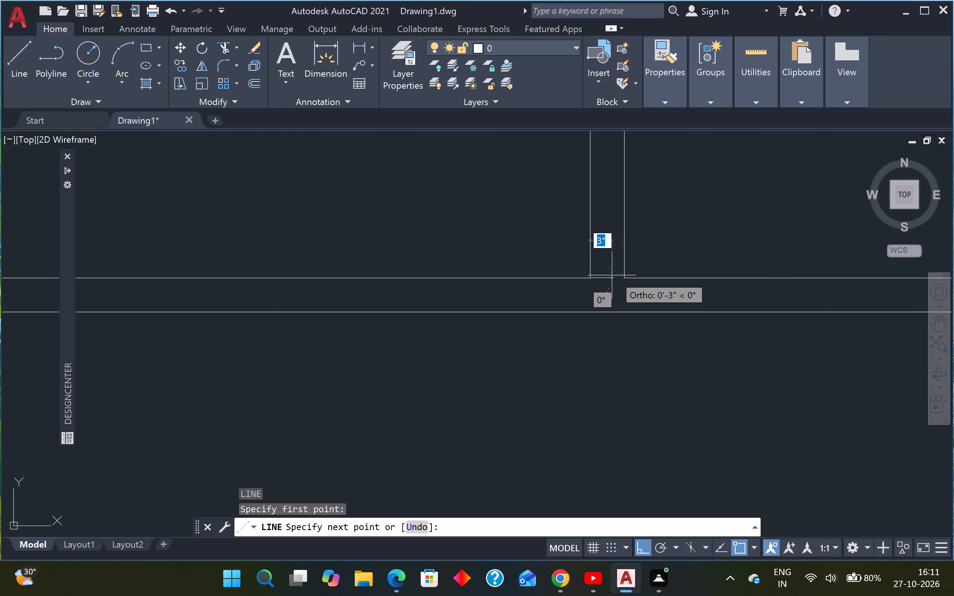
left_click(628, 281)
key("Escape")
scroll(639, 273, "down", 5)
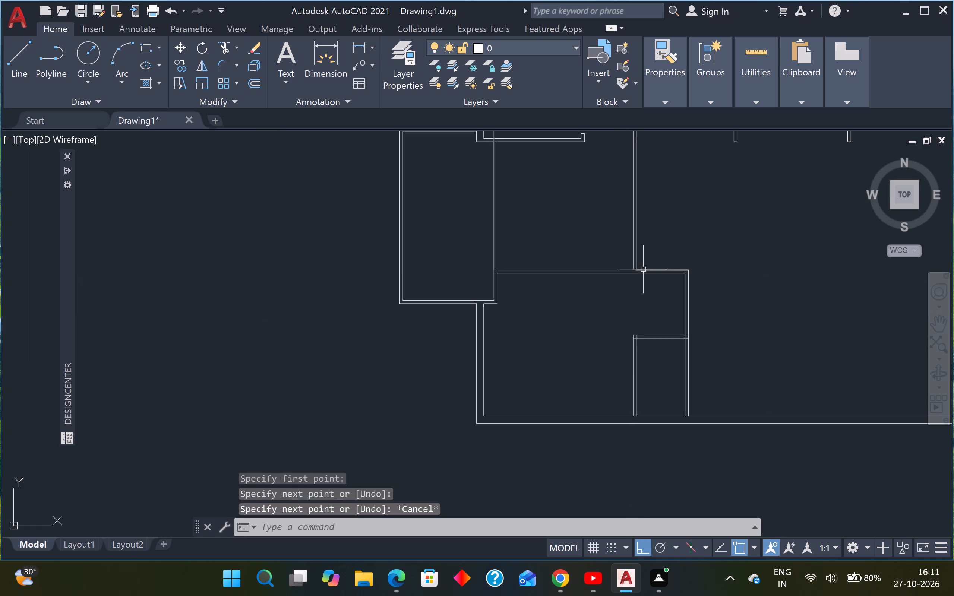
Offset the short line closing the north vertical partition's south end 6" north, between the partition's two lines.
middle_click_drag(666, 237, 643, 261)
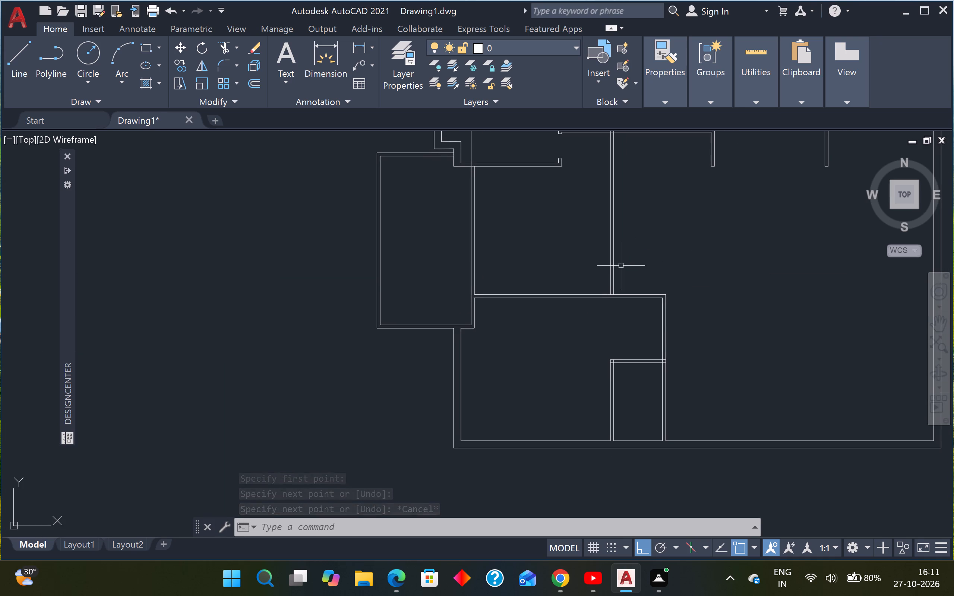
scroll(619, 266, "up", 2)
type("O")
key("space")
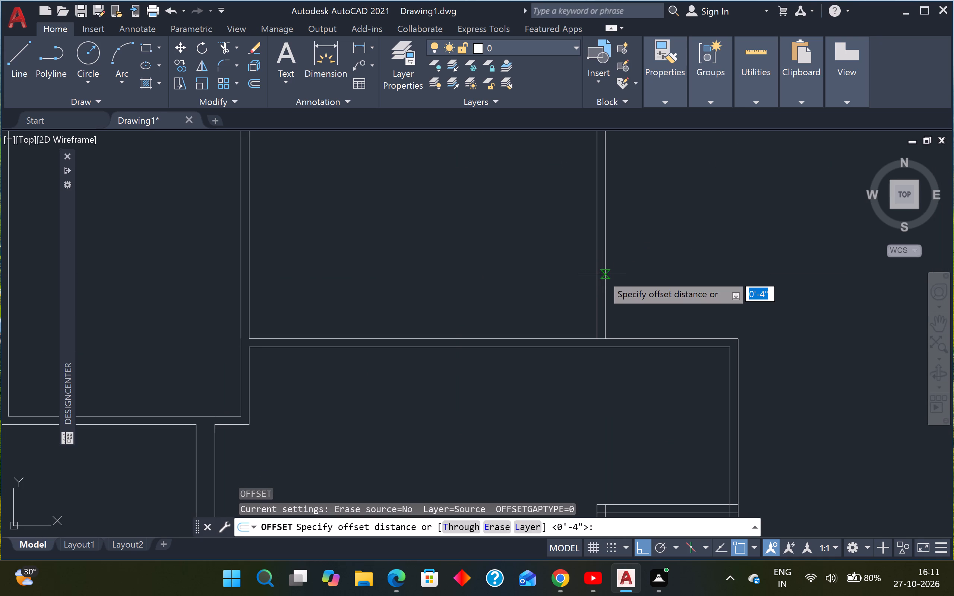
type("6\"")
key("Return")
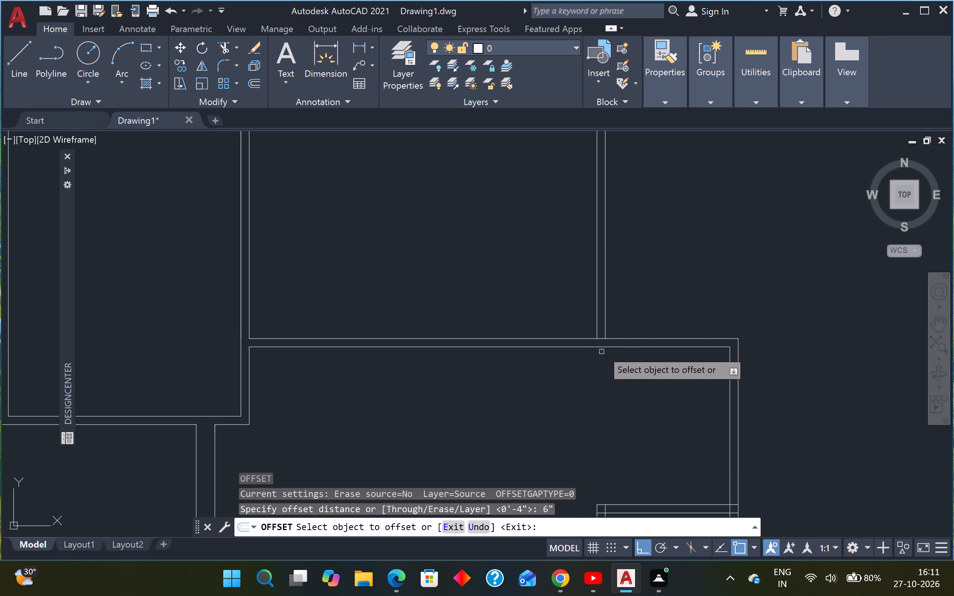
left_click(601, 337)
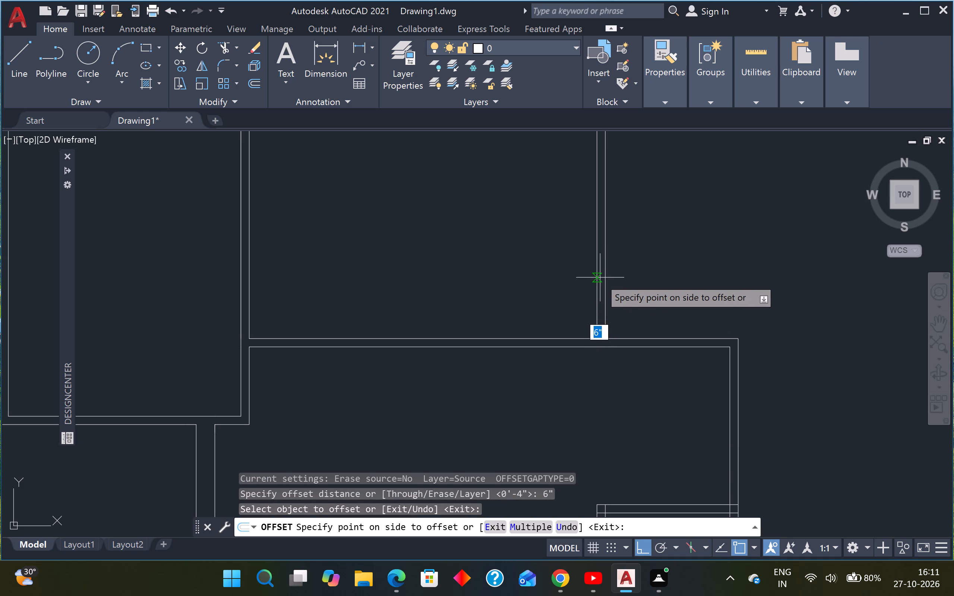
scroll(599, 277, "up", 3)
left_click(603, 275)
key("Escape")
key("Escape")
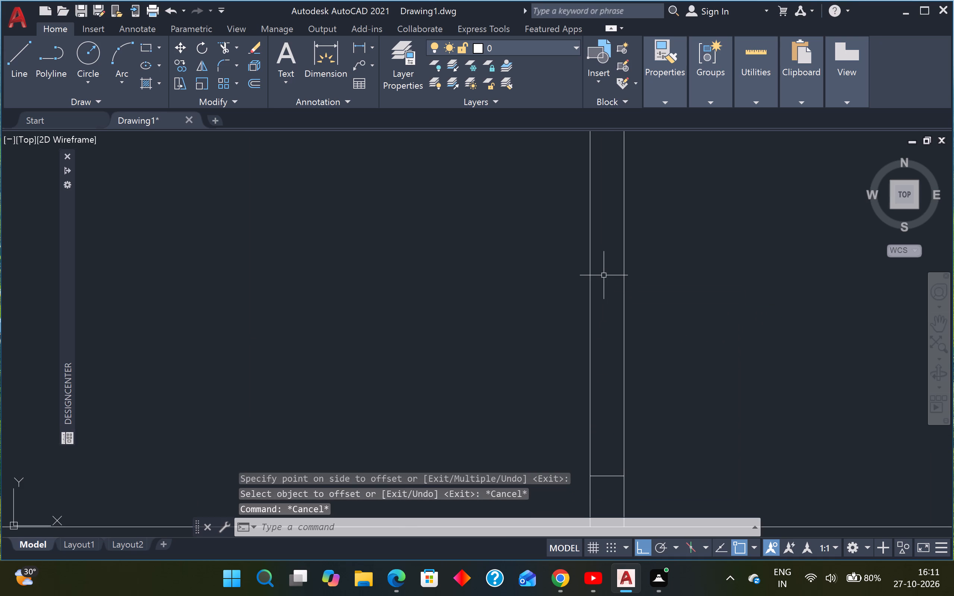
Offset the short cross line in the north vertical partition 2'6" north to mark a door opening.
type("O")
key("space")
scroll(651, 334, "down", 5)
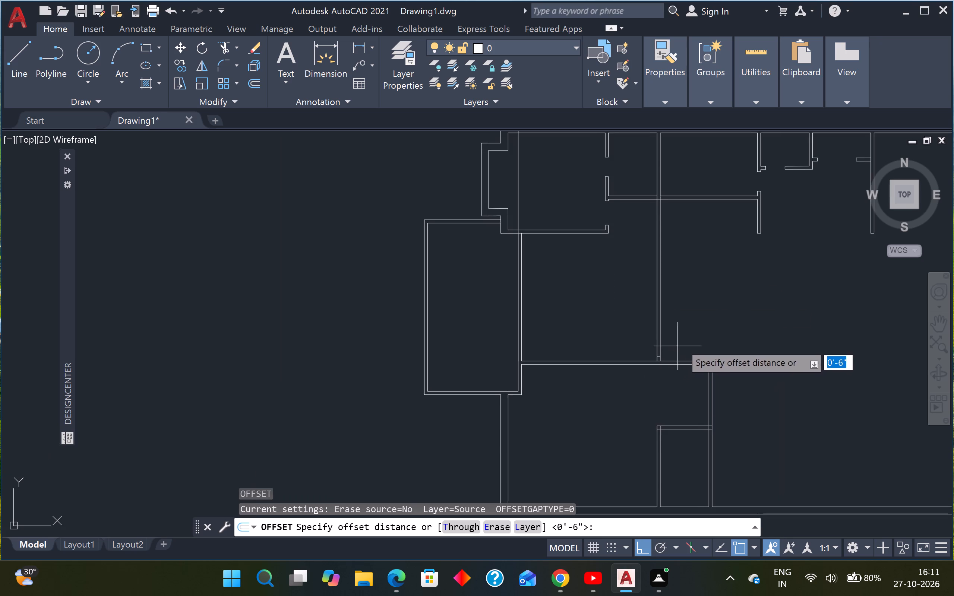
middle_click_drag(681, 338, 634, 342)
scroll(634, 342, "up", 1)
scroll(634, 342, "down", 1)
key("Escape")
key("Escape")
type("O")
key("space")
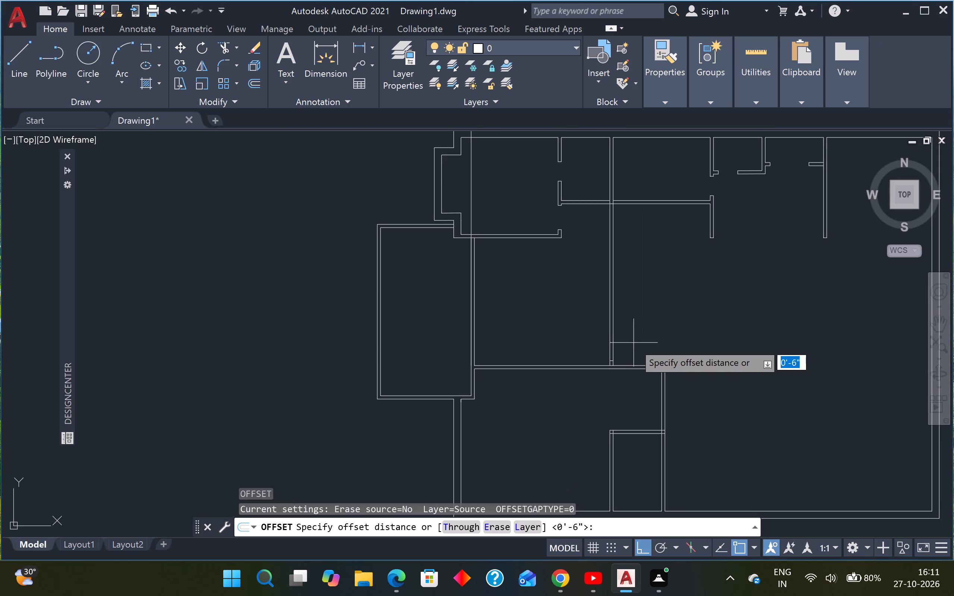
key("2")
key("apostrophe")
type("6\"")
key("Return")
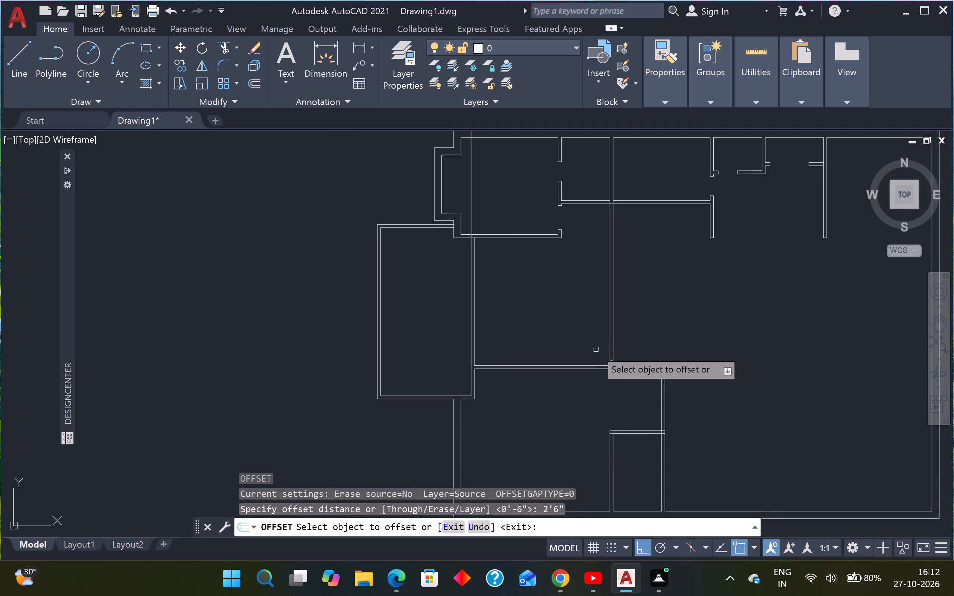
scroll(617, 363, "up", 3)
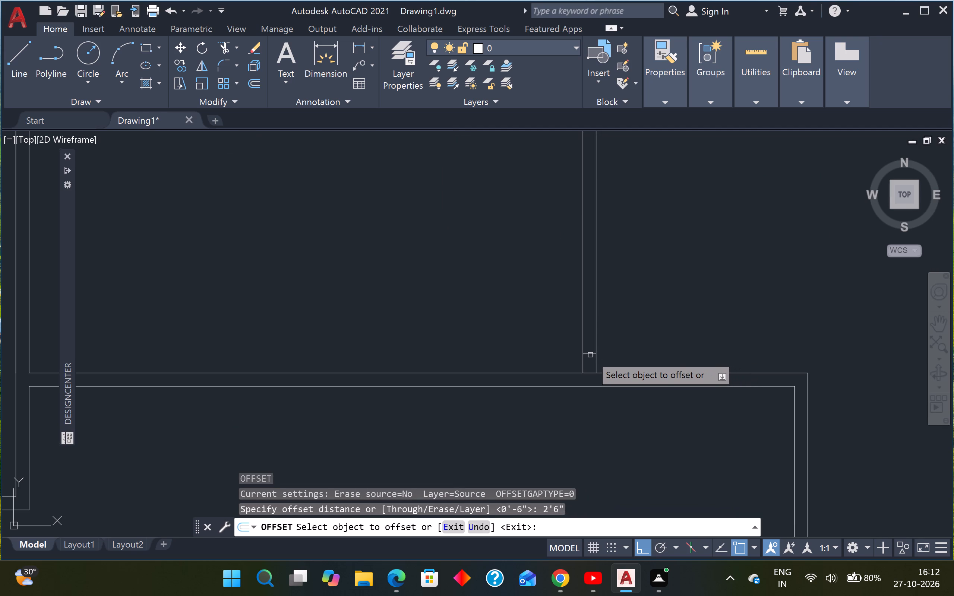
left_click(590, 352)
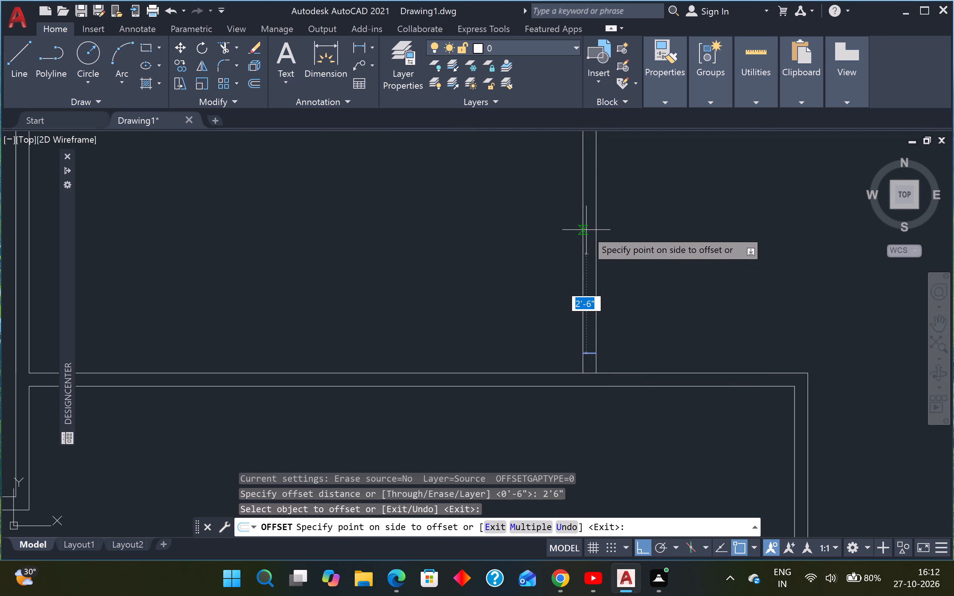
left_click(589, 222)
Extend the lower line of the bay room's south partition east to the north vertical partition's east line.
scroll(590, 228, "down", 4)
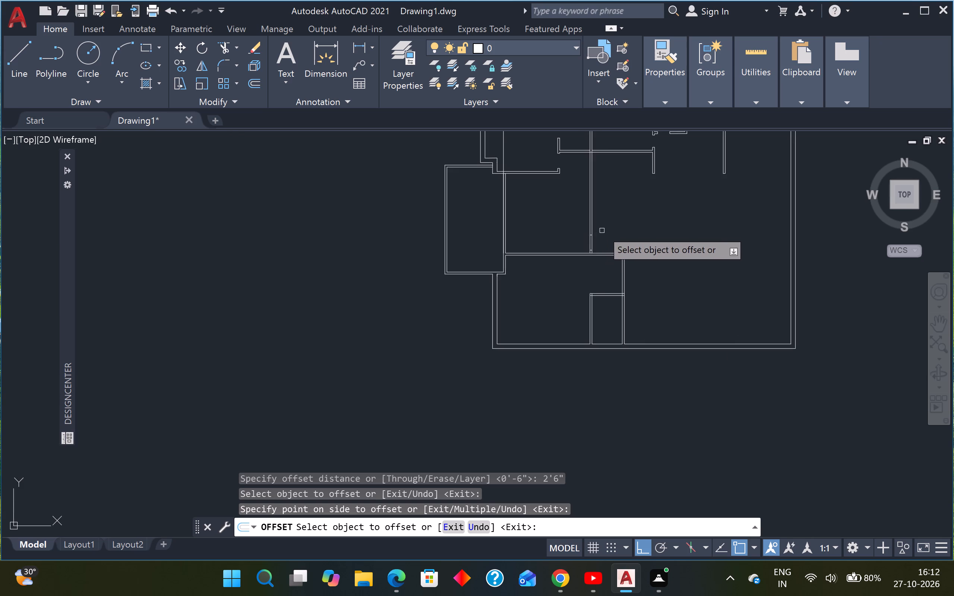
scroll(603, 224, "up", 2)
middle_click_drag(604, 224, 592, 333)
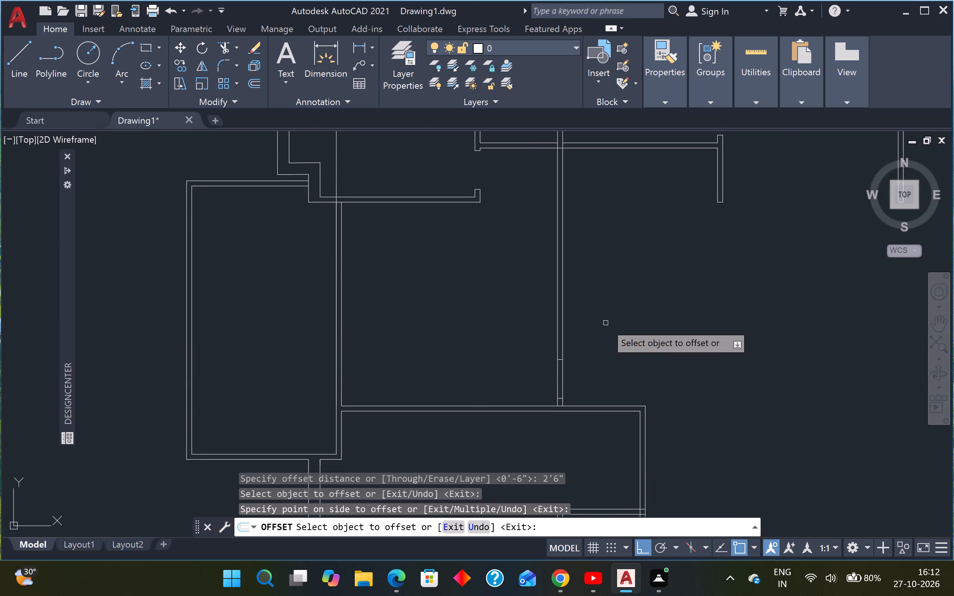
middle_click_drag(606, 286, 597, 383)
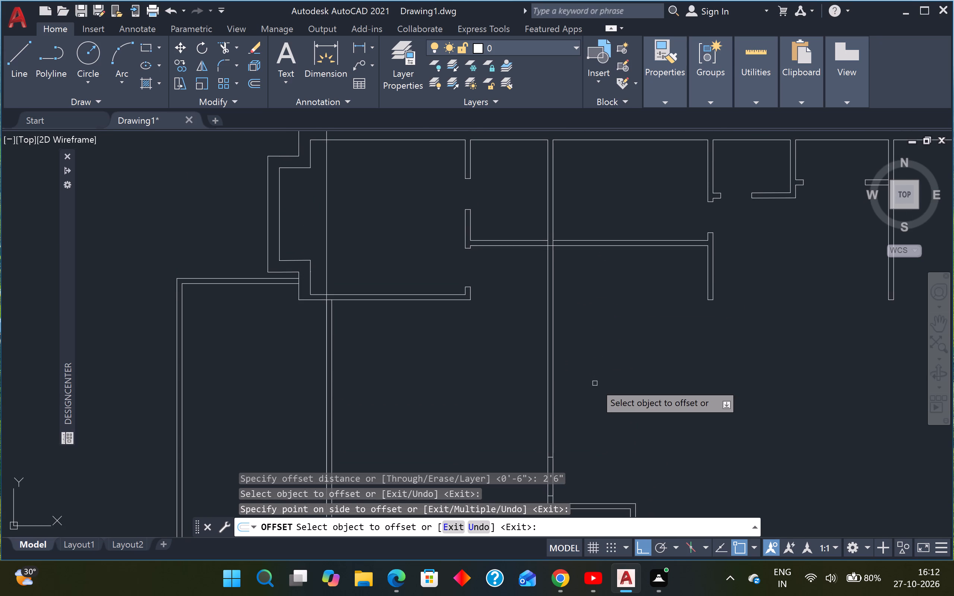
key("l")
key("space")
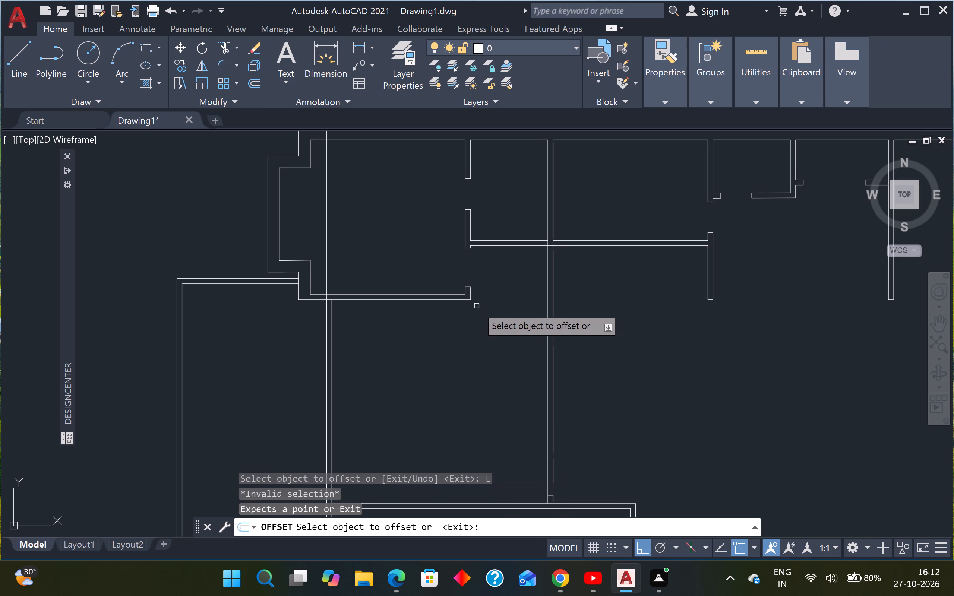
key("Escape")
type("EX")
key("space")
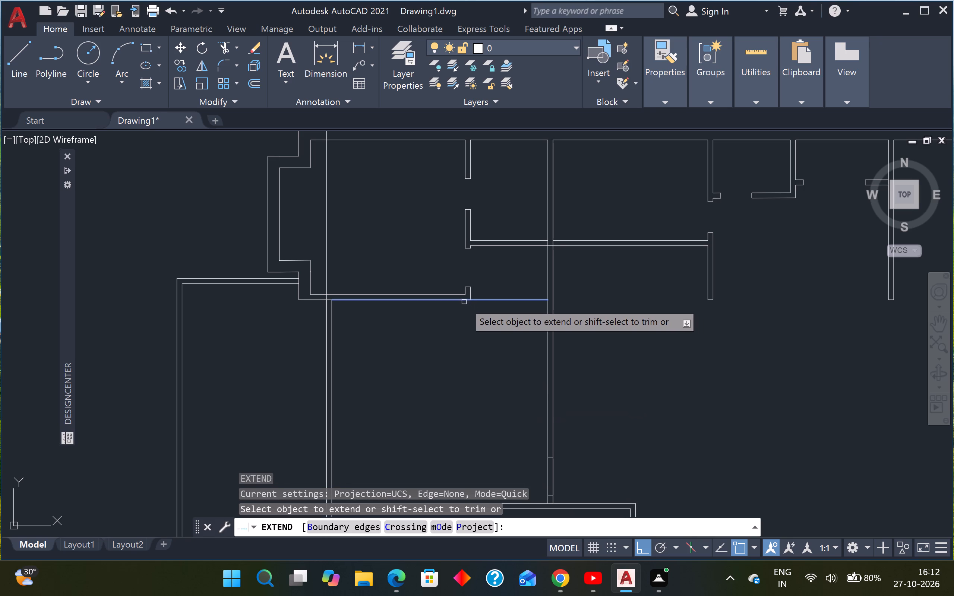
left_click(464, 301)
left_click(536, 299)
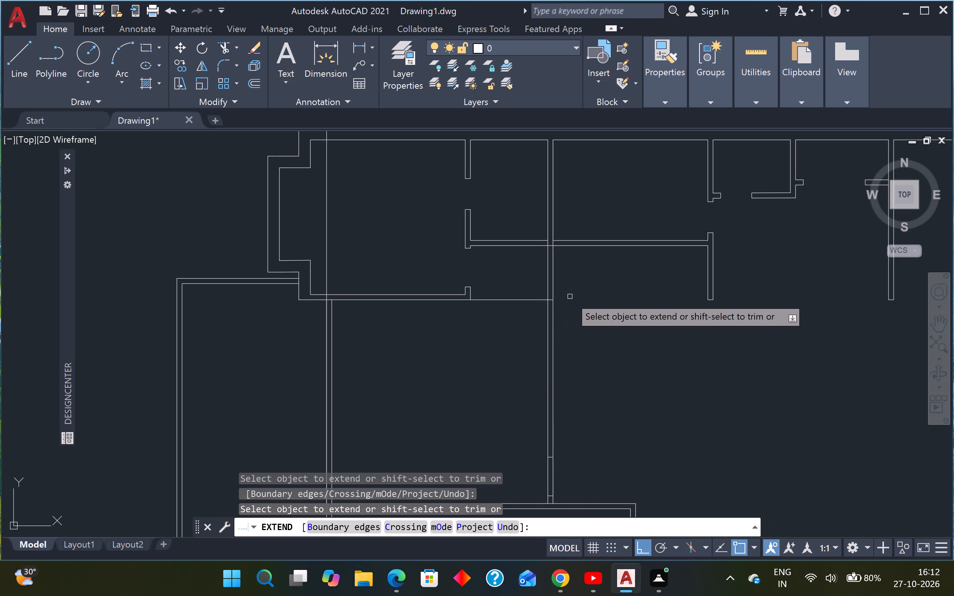
key("Escape")
key("space")
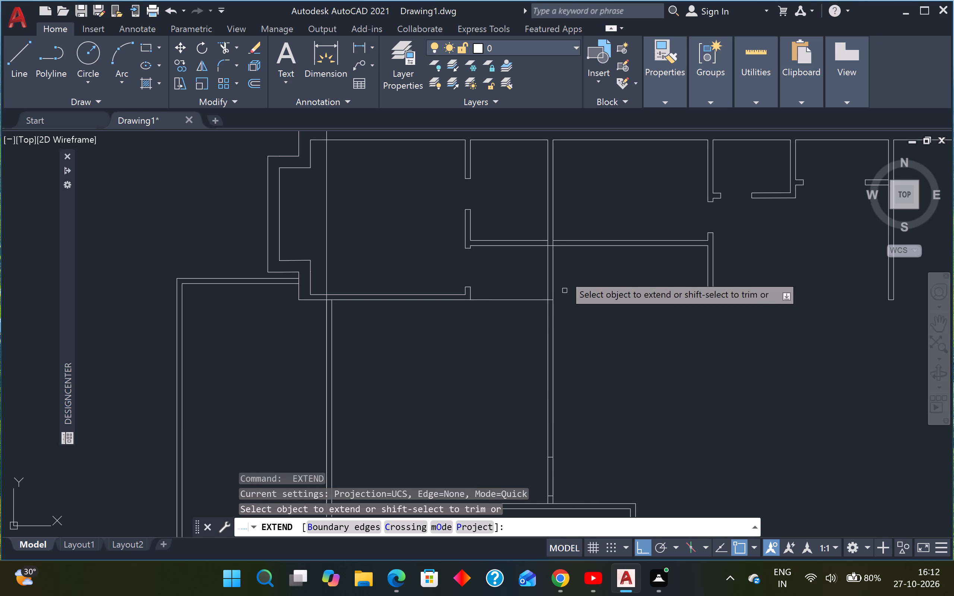
key("Escape")
Trim the north vertical partition between the horizontal partition and the extended line, and trim the extended line west of it.
type("TR")
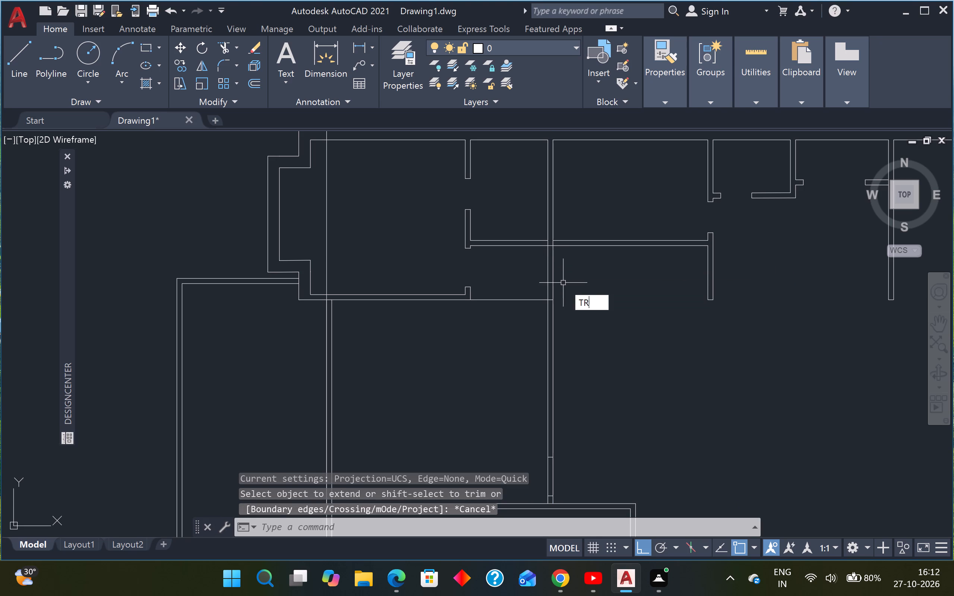
key("space")
left_click_drag(566, 273, 558, 273)
left_click(521, 277)
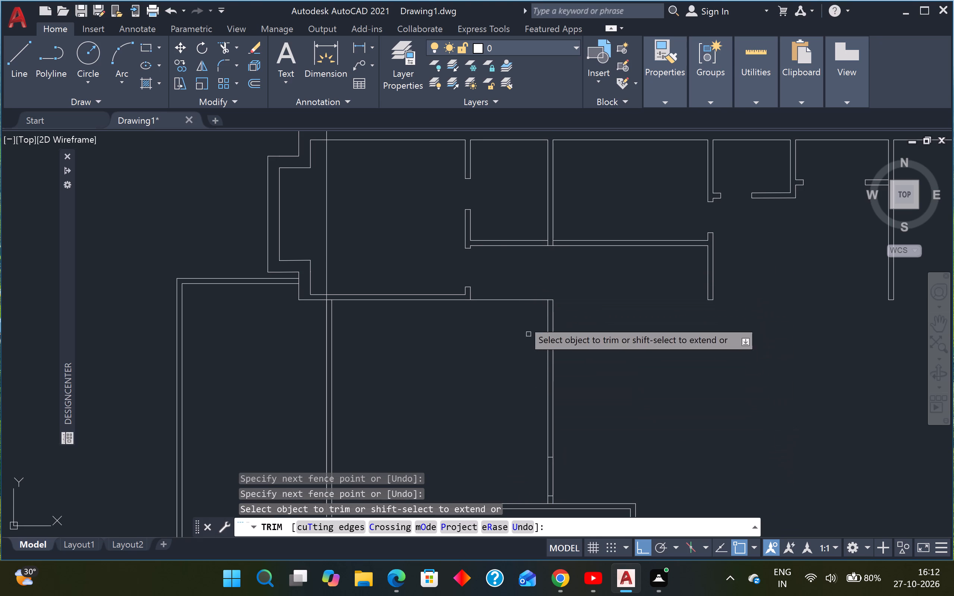
left_click(509, 286)
left_click(514, 329)
Trim the north vertical partition's two lines between the cross lines 2'6" apart to open the doorway.
scroll(537, 491, "up", 3)
scroll(601, 383, "down", 2)
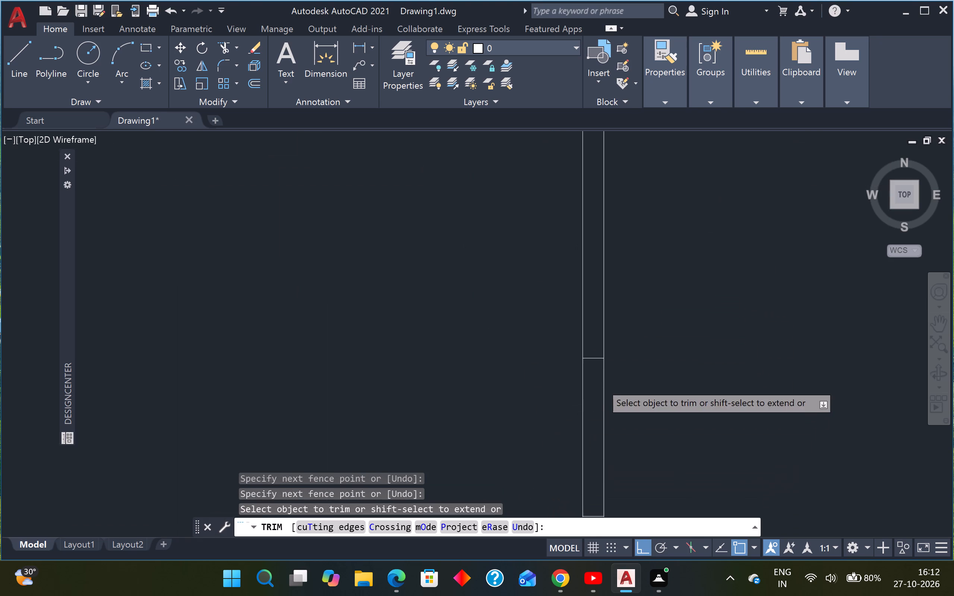
scroll(601, 383, "down", 1)
scroll(607, 391, "up", 2)
left_click_drag(611, 386, 594, 384)
left_click(550, 394)
left_click(611, 387)
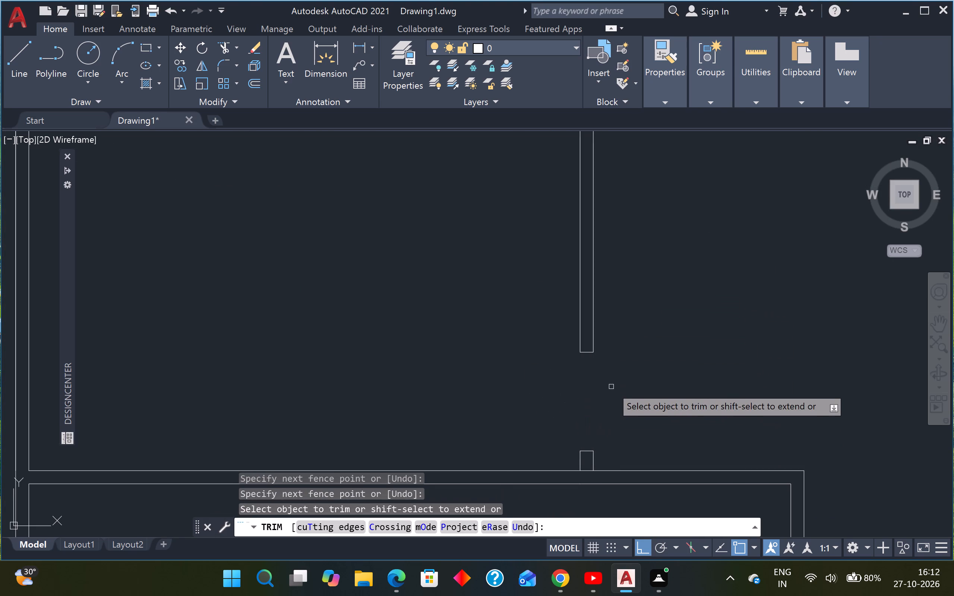
Trim the long partition's upper line between the two lines of the short door stub.
scroll(614, 384, "down", 4)
scroll(606, 404, "up", 4)
scroll(632, 353, "up", 2)
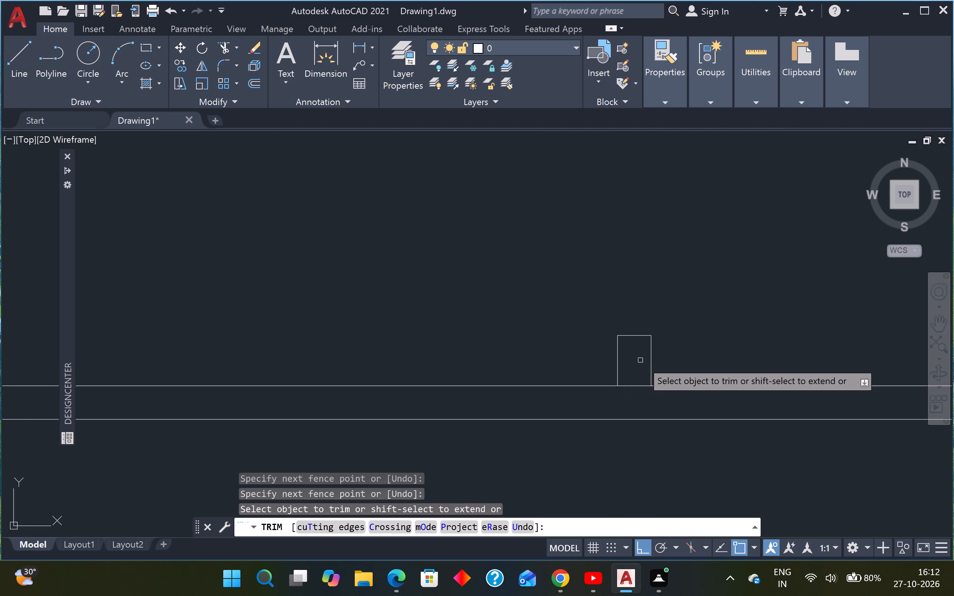
left_click(645, 365)
left_click(632, 396)
Draw a horizontal line from the inner corner at the second vertical partition's north end east past its outer line.
scroll(635, 384, "down", 5)
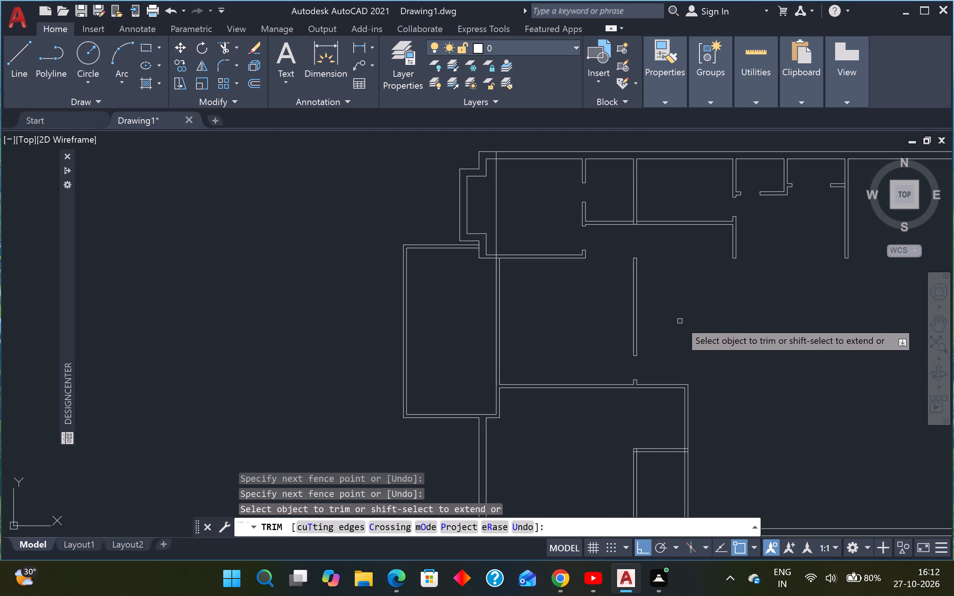
middle_click_drag(677, 320, 618, 320)
scroll(618, 320, "up", 1)
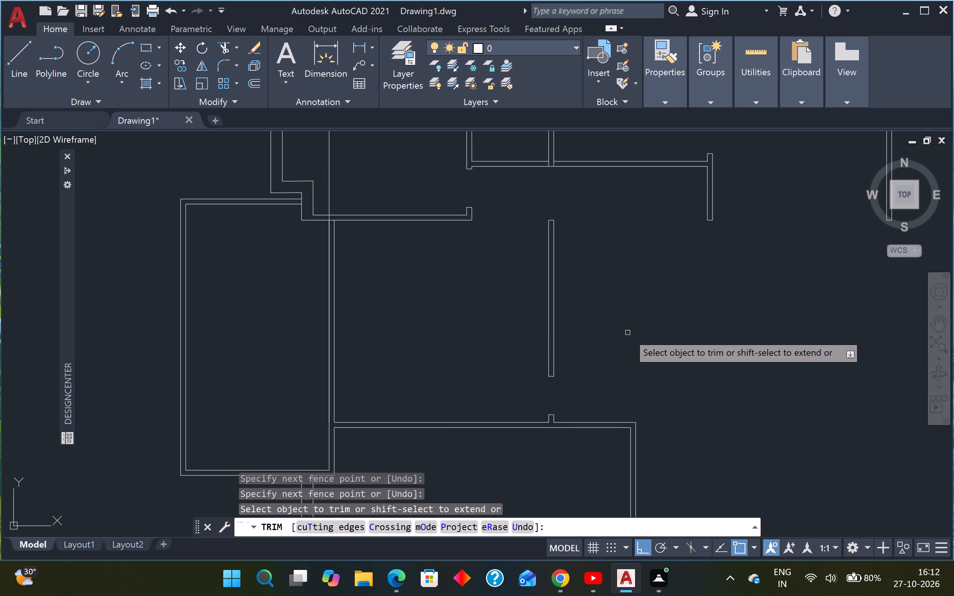
middle_click_drag(634, 328, 631, 216)
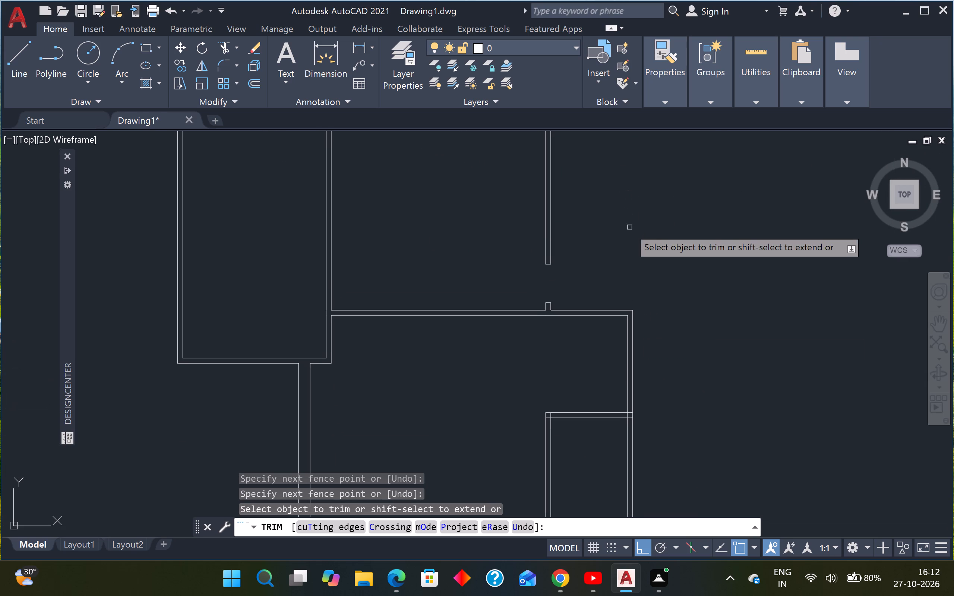
key("Escape")
key("Escape")
type("L")
key("space")
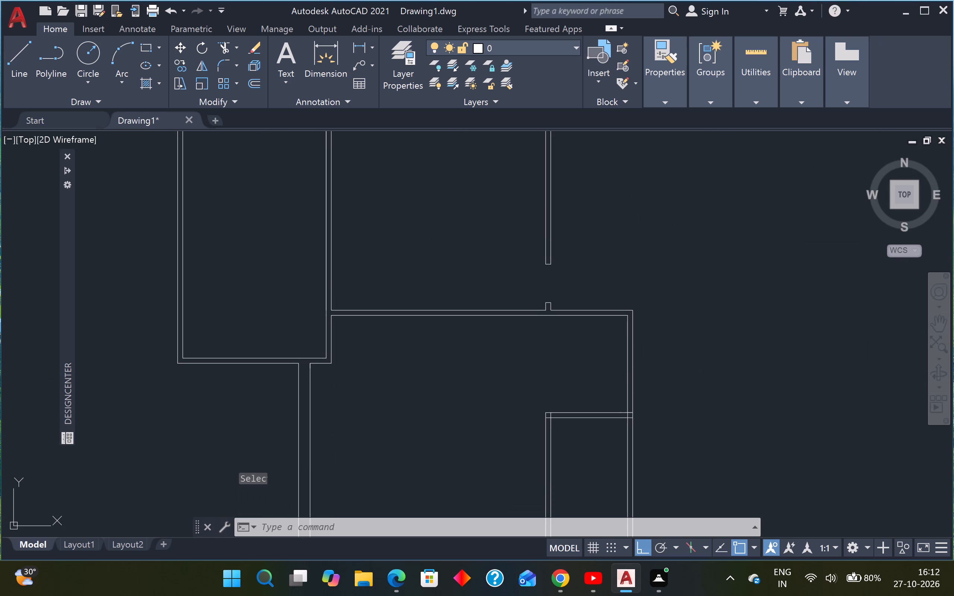
scroll(628, 310, "up", 4)
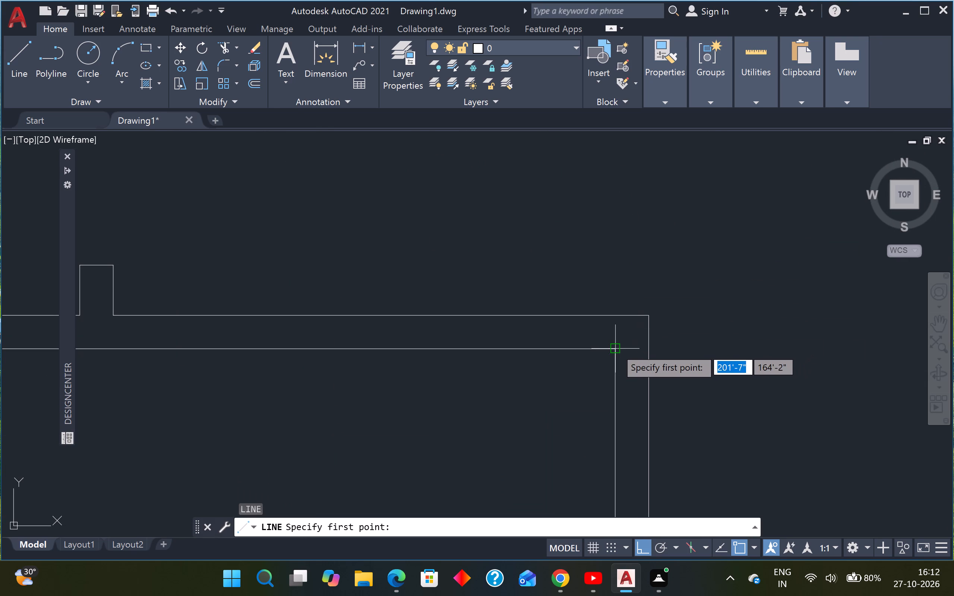
left_click(615, 348)
left_click(691, 348)
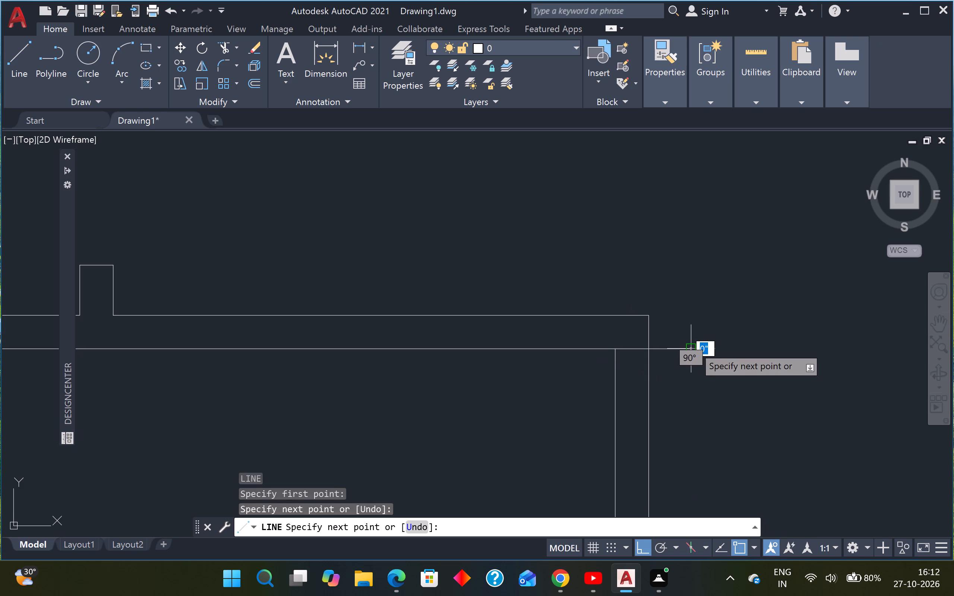
key("Escape")
Trim the new line's overhang east of the second vertical partition's outer line.
type("TR")
key("space")
left_click(688, 323)
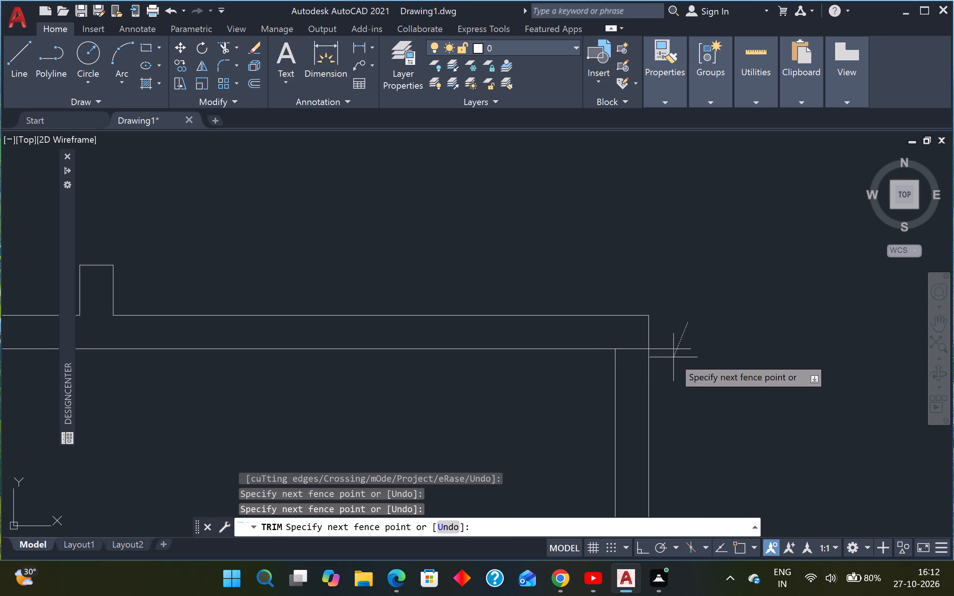
left_click(673, 357)
key("Escape")
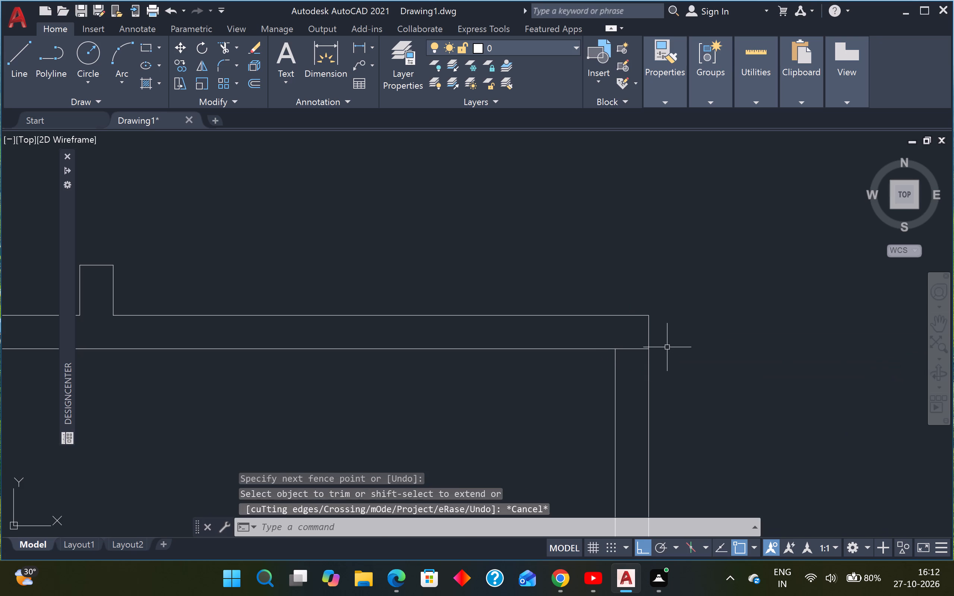
key("Escape")
Offset the short cross line at the second vertical partition's north end 6" south.
type("O")
key("space")
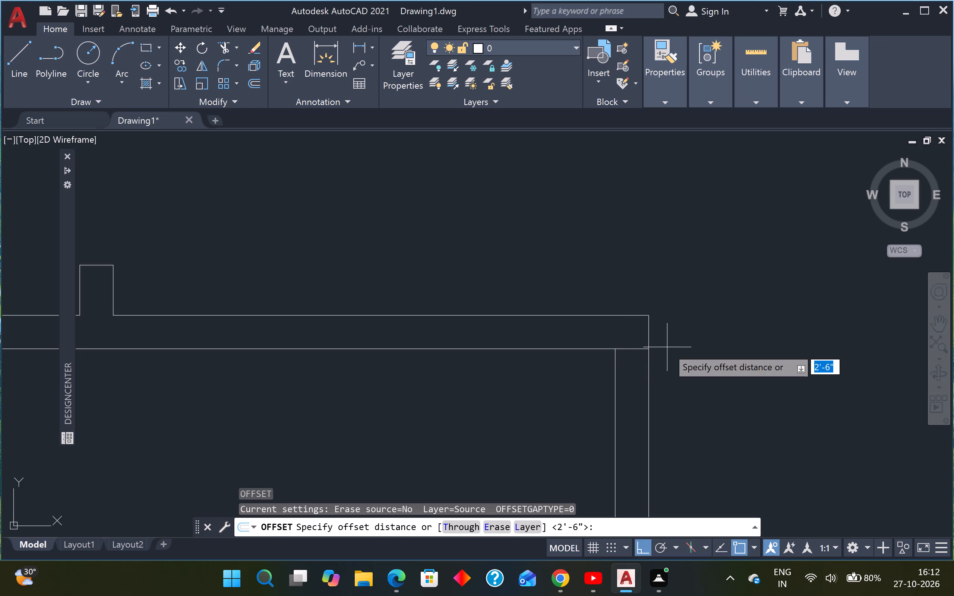
type("6\"")
key("Return")
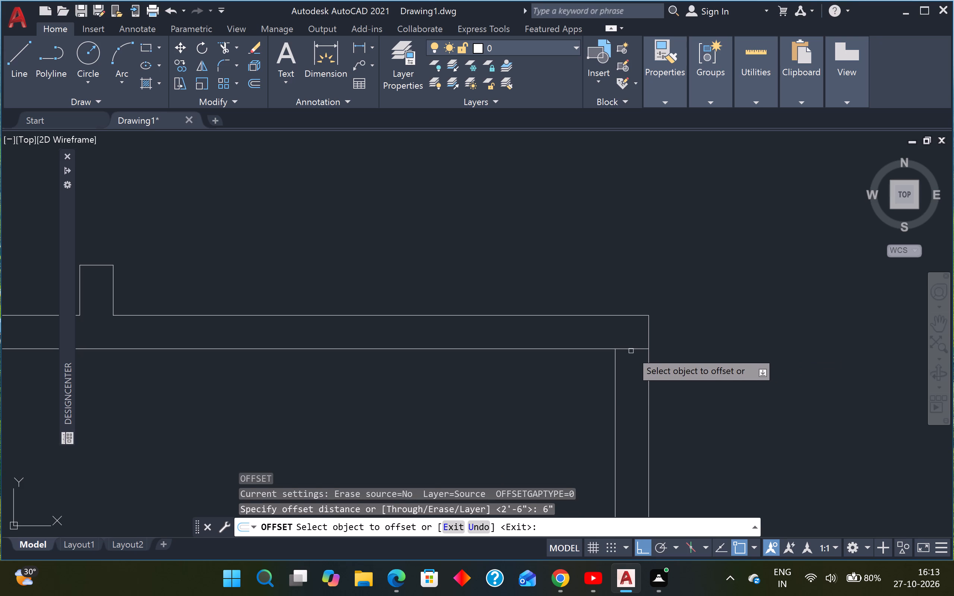
left_click(631, 351)
left_click(634, 410)
scroll(636, 409, "down", 4)
scroll(635, 453, "up", 3)
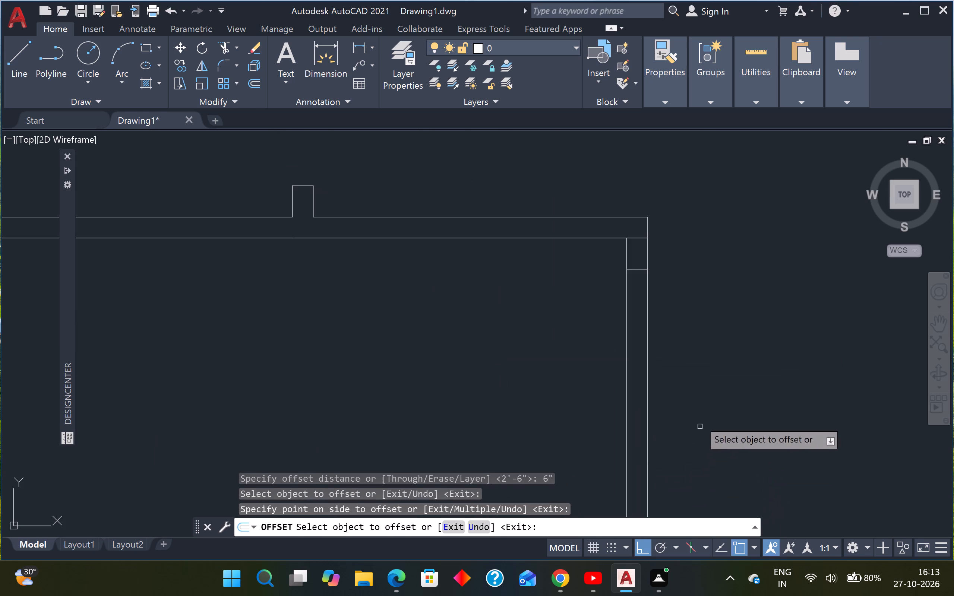
middle_click_drag(686, 397, 660, 299)
scroll(657, 322, "down", 2)
key("Escape")
key("Escape")
Start an offset with a distance of 2'6" for the door opening in the second vertical partition.
type("O")
key("space")
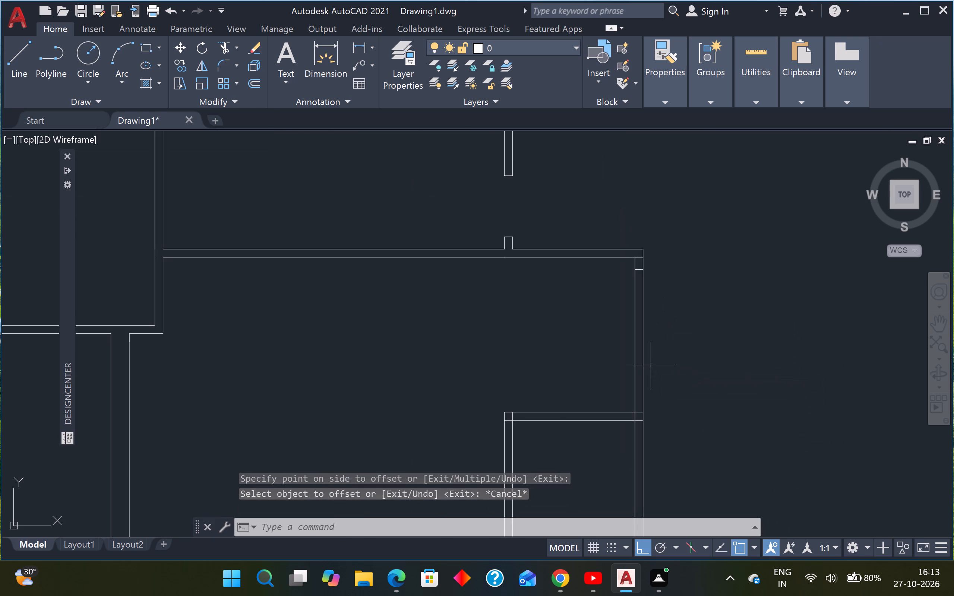
type("2'")
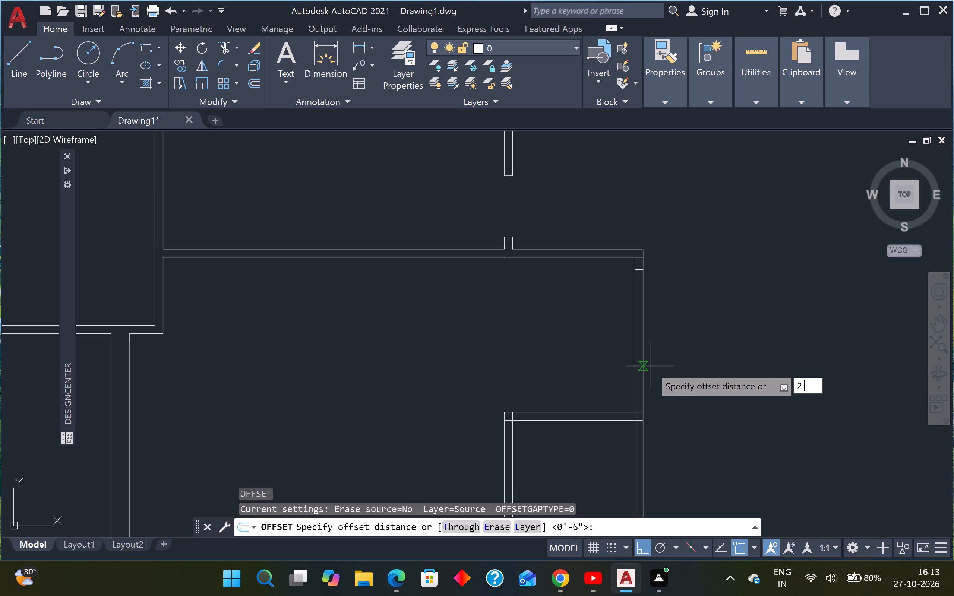
type("6\"")
key("Return")
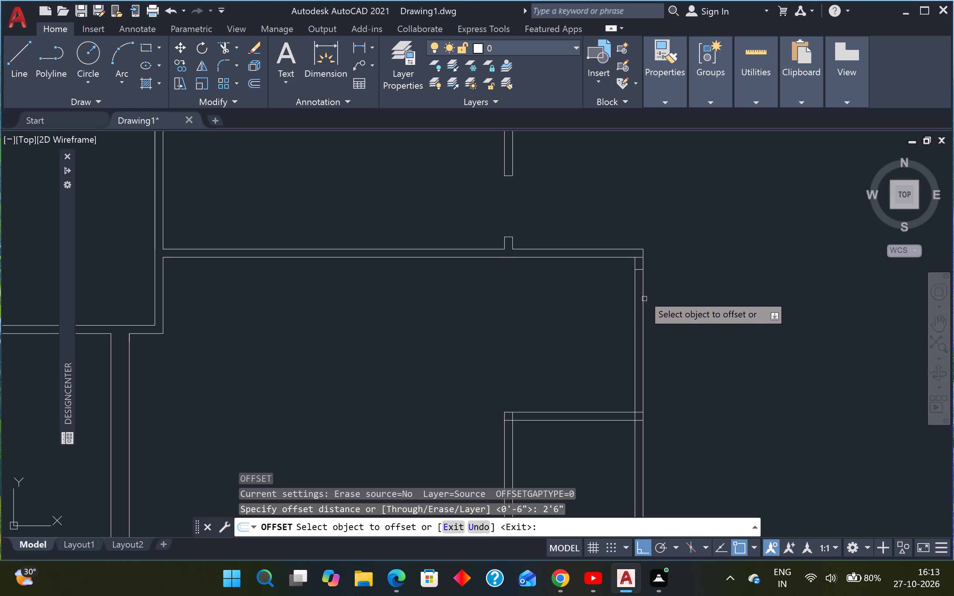
scroll(642, 282, "up", 3)
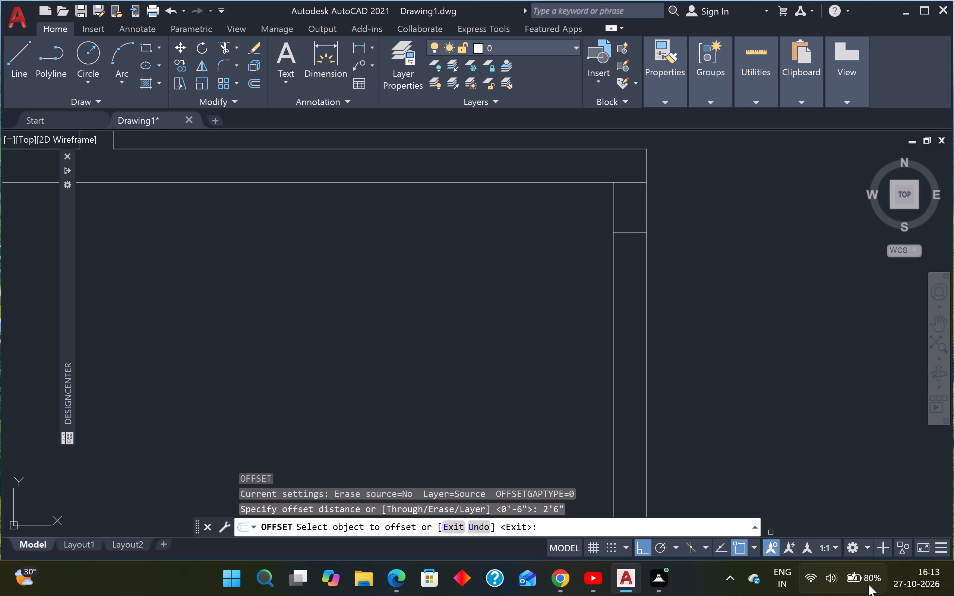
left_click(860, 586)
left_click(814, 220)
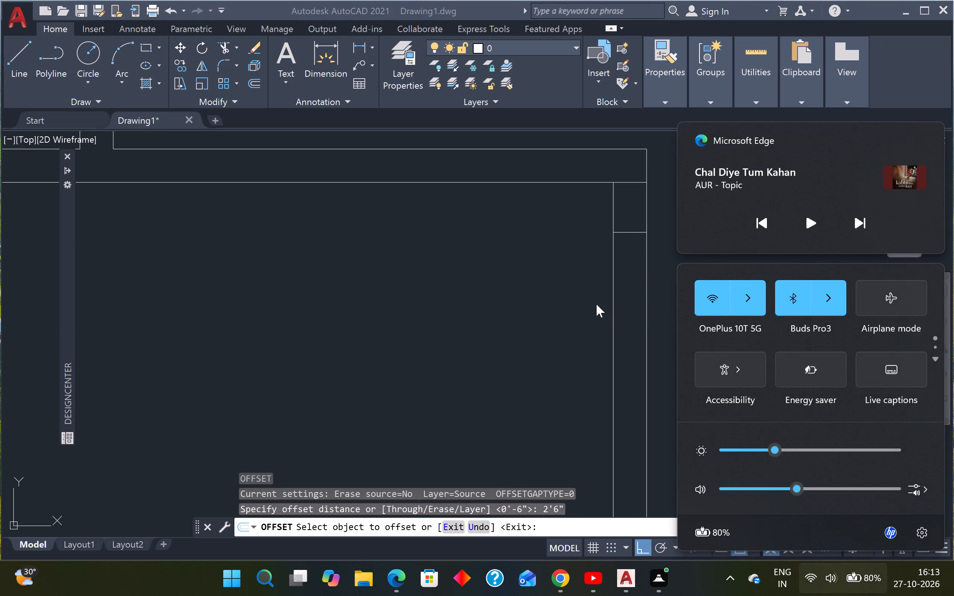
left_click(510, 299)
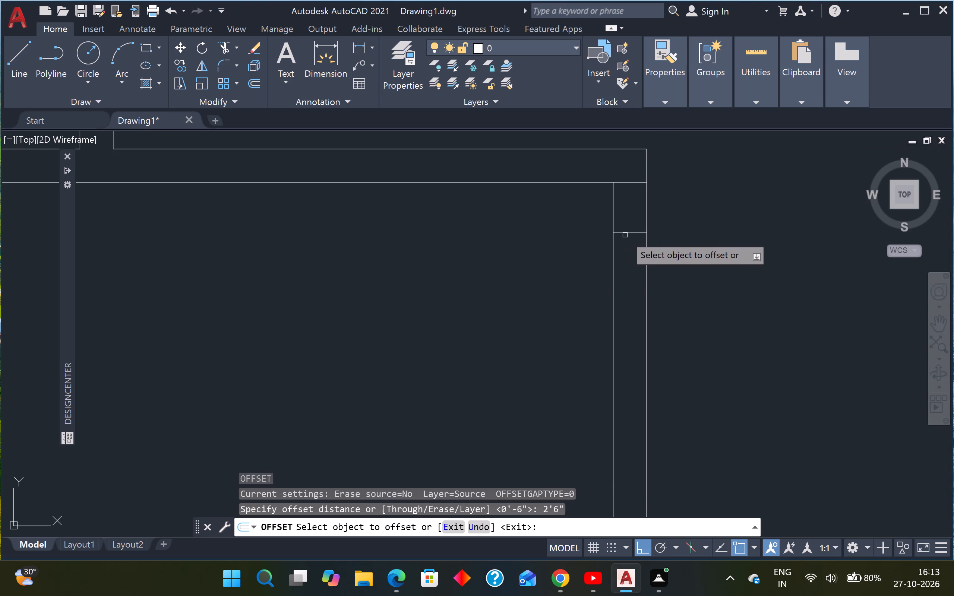
Offset the short cross line near the second vertical partition's north end south by the set distance.
left_click(626, 233)
left_click(625, 375)
scroll(644, 350, "down", 3)
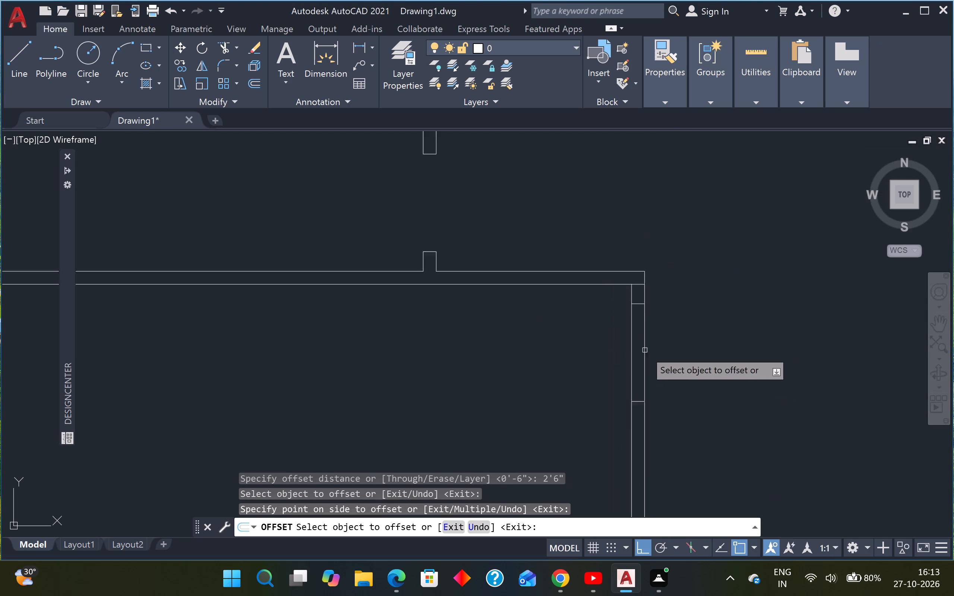
key("Escape")
key("Escape")
Trim both lines of the second vertical partition between the two cross lines to open the doorway.
type("TR")
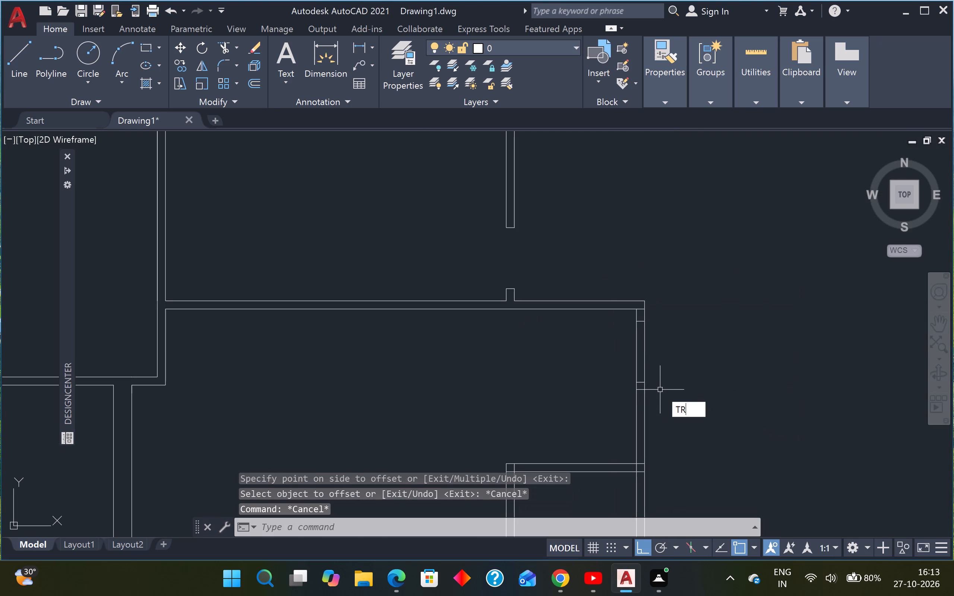
key("space")
left_click(653, 342)
left_click(612, 350)
Trim the line crossing the second vertical partition's north end where it meets the long partition.
scroll(644, 315, "up", 4)
left_click(637, 285)
left_click(633, 317)
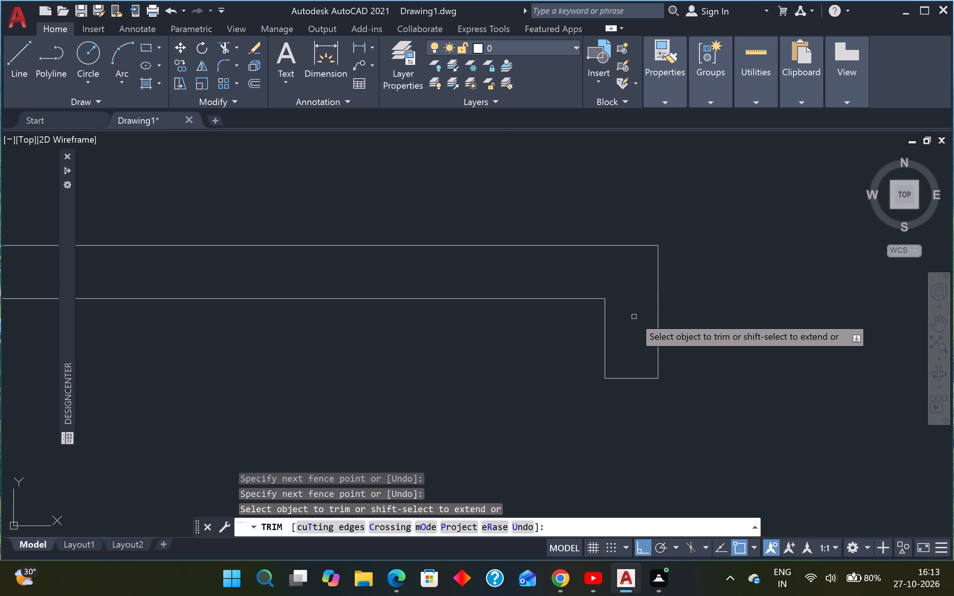
Trim the overlapping lines where the small south room's north wall meets the second vertical partition.
scroll(644, 339, "down", 4)
scroll(678, 382, "down", 3)
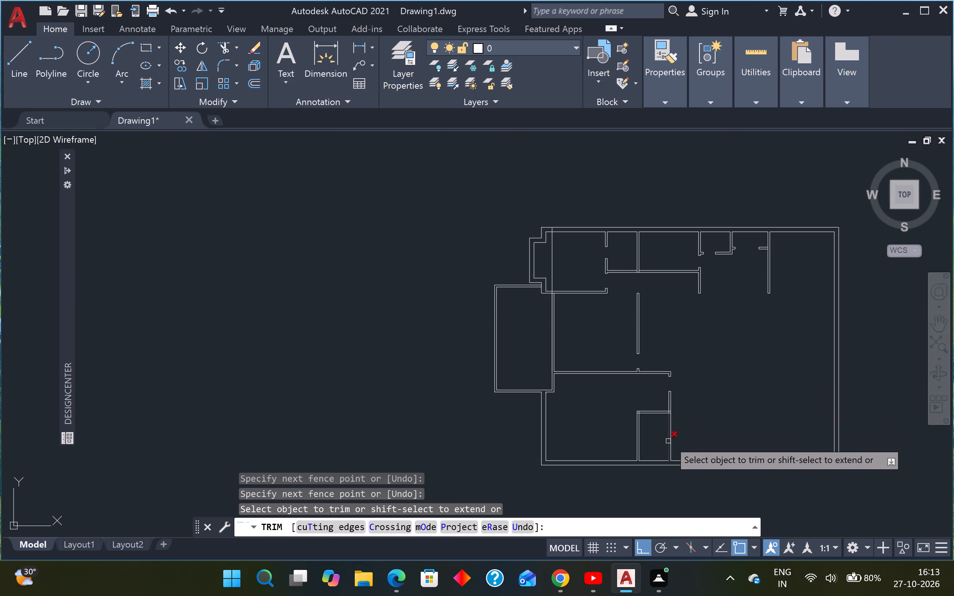
scroll(665, 417, "up", 3)
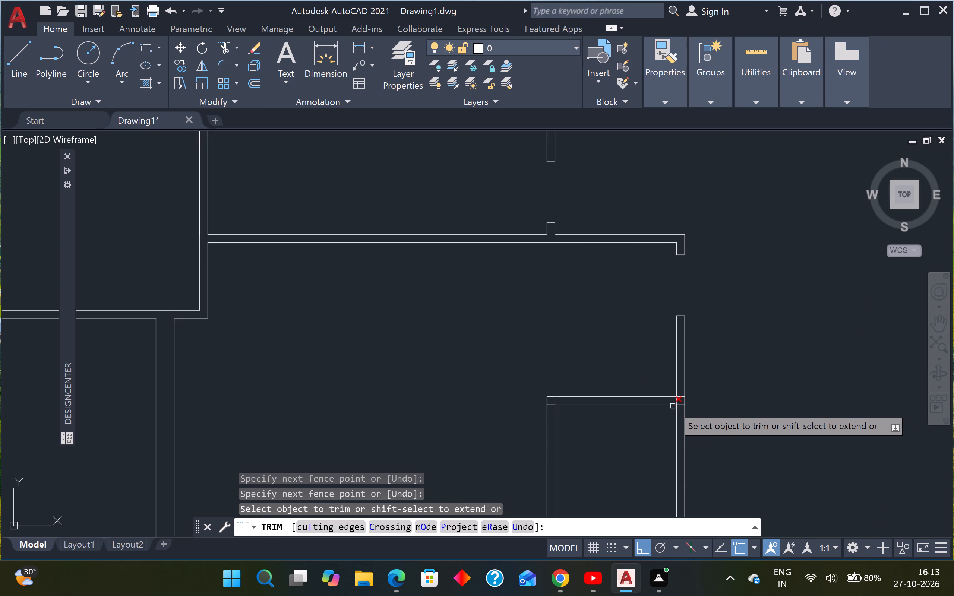
scroll(676, 405, "up", 3)
left_click(692, 354)
left_click(695, 415)
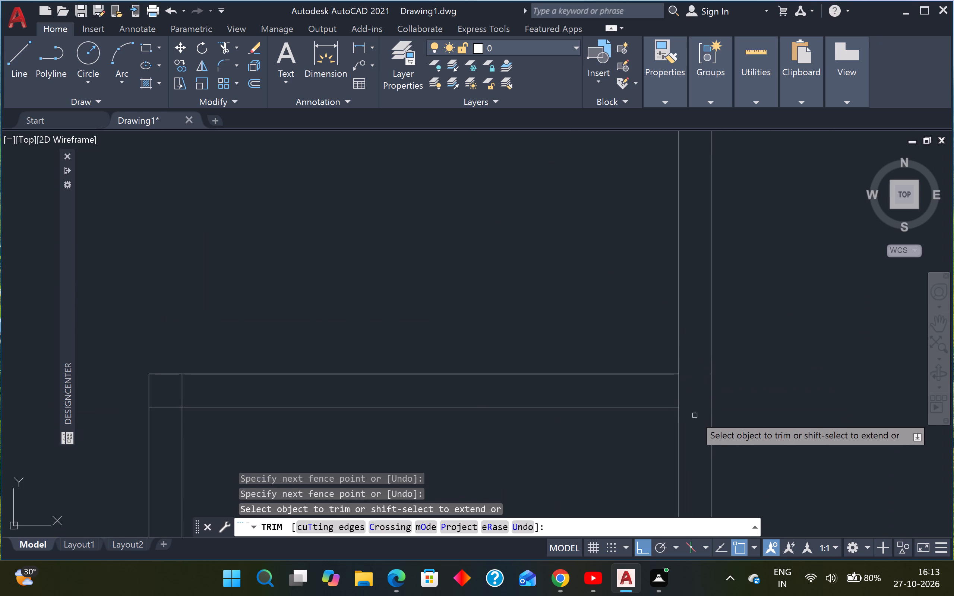
left_click_drag(695, 383, 691, 383)
left_click(661, 390)
Trim the overlapping line ends inside the wall at the small south room's northwest corner.
left_click(189, 388)
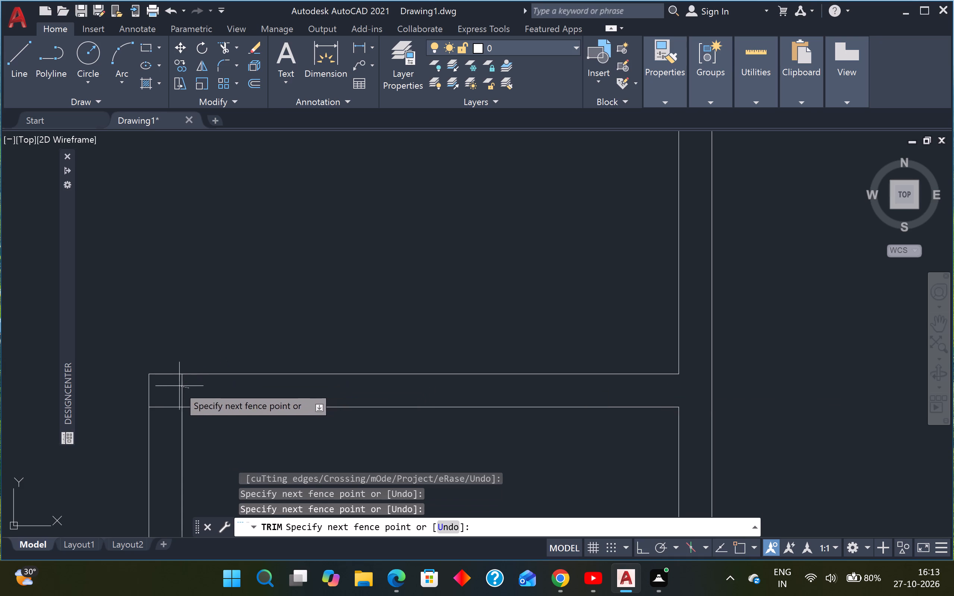
left_click(178, 386)
left_click(177, 388)
left_click(176, 410)
scroll(202, 397, "down", 4)
scroll(303, 419, "down", 3)
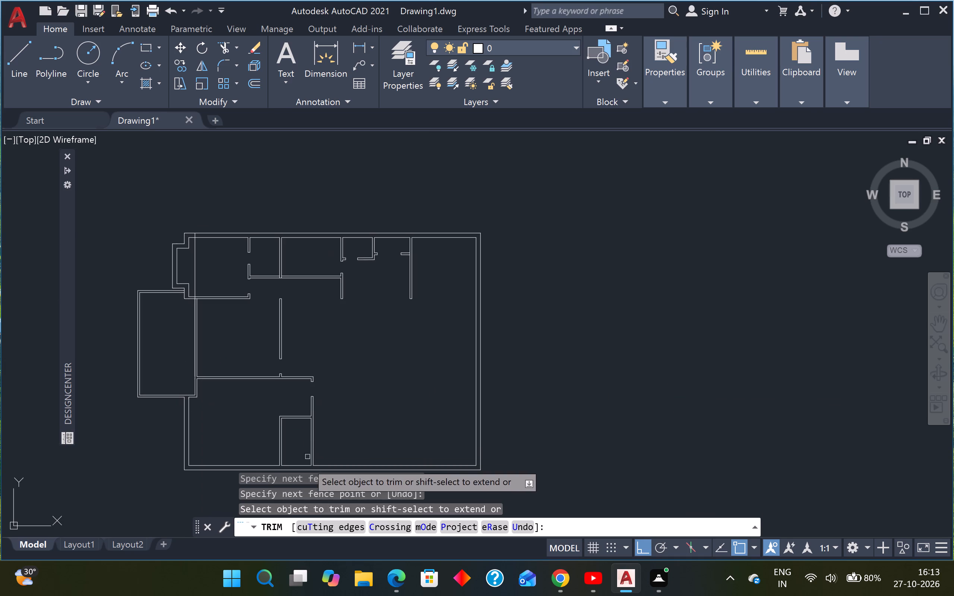
scroll(303, 470, "up", 3)
scroll(370, 350, "down", 3)
middle_click_drag(396, 344, 426, 313)
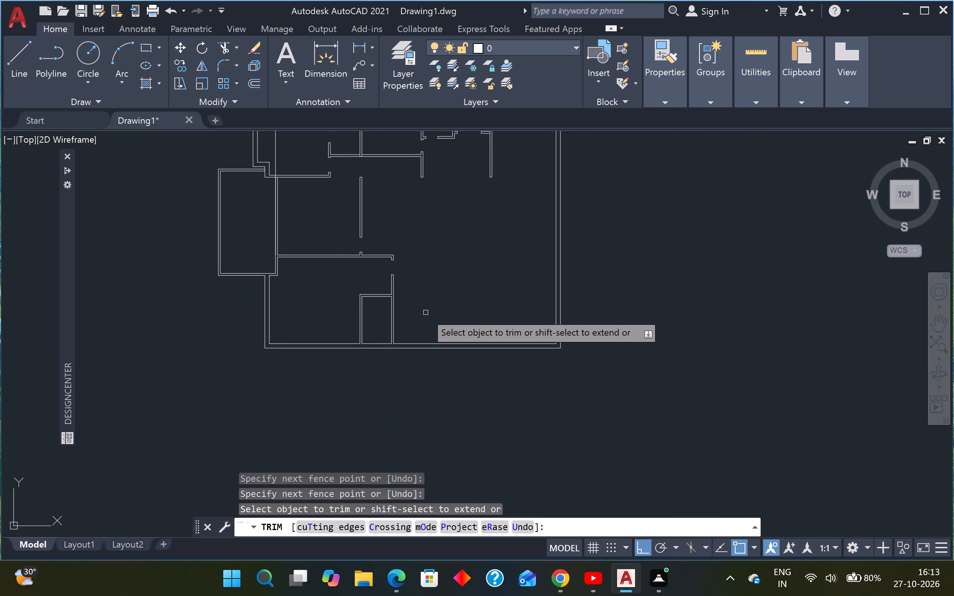
key("Escape")
key("Escape")
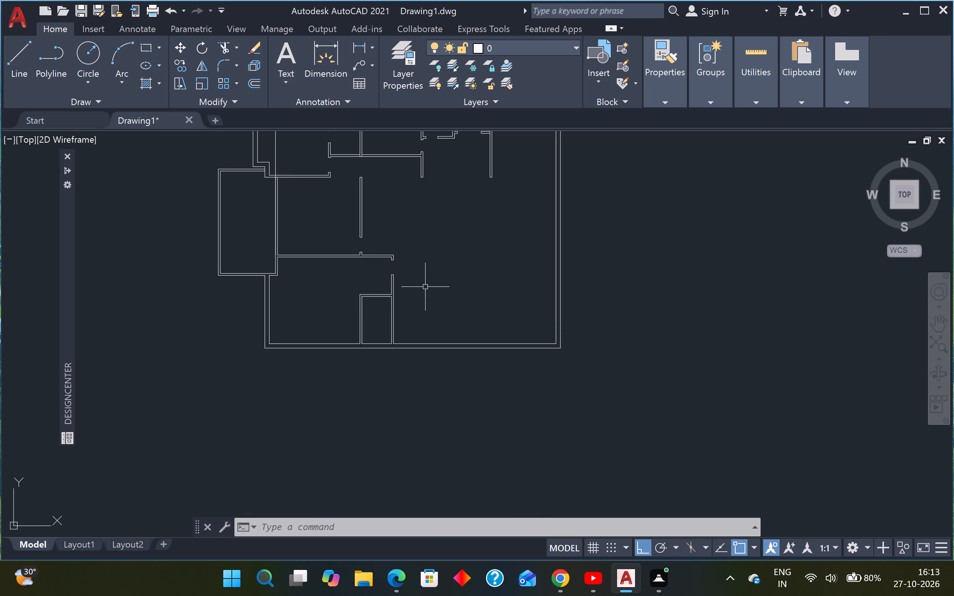
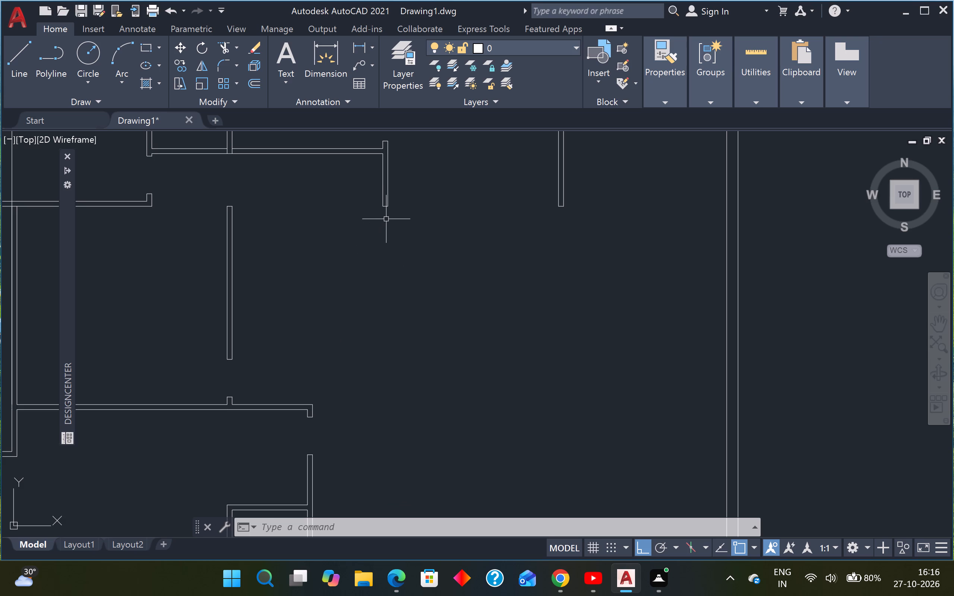
Offset the south end cap of the easternmost vertical partition 2'-6" southward to mark the doorway's far edge.
scroll(386, 223, "down", 2)
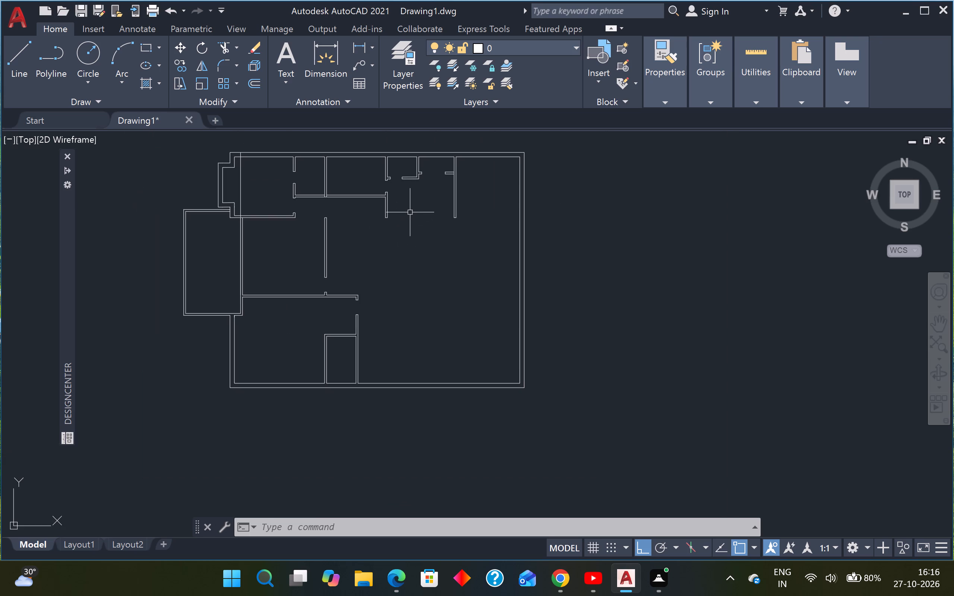
middle_click_drag(450, 250, 426, 248)
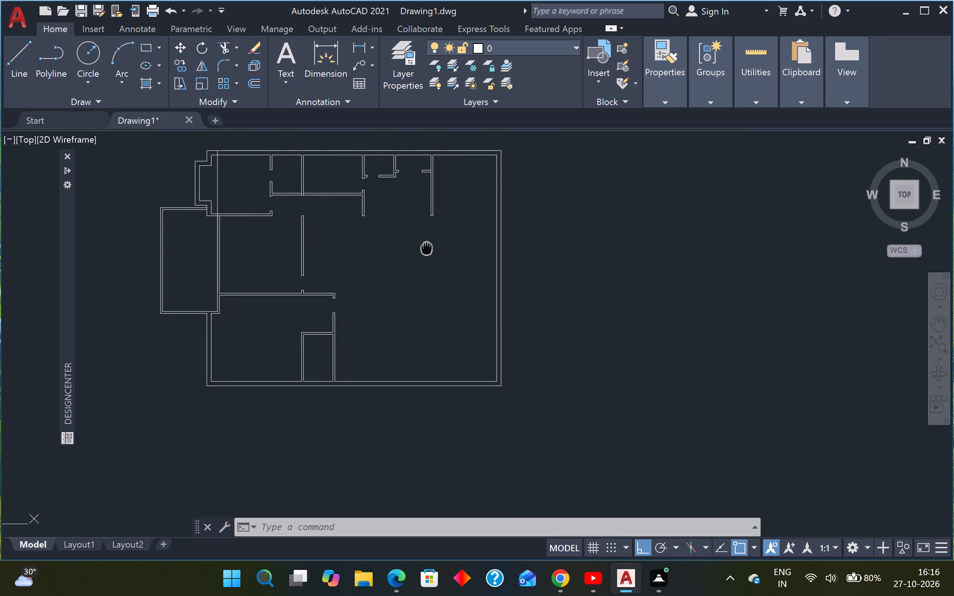
middle_click_drag(426, 248, 426, 247)
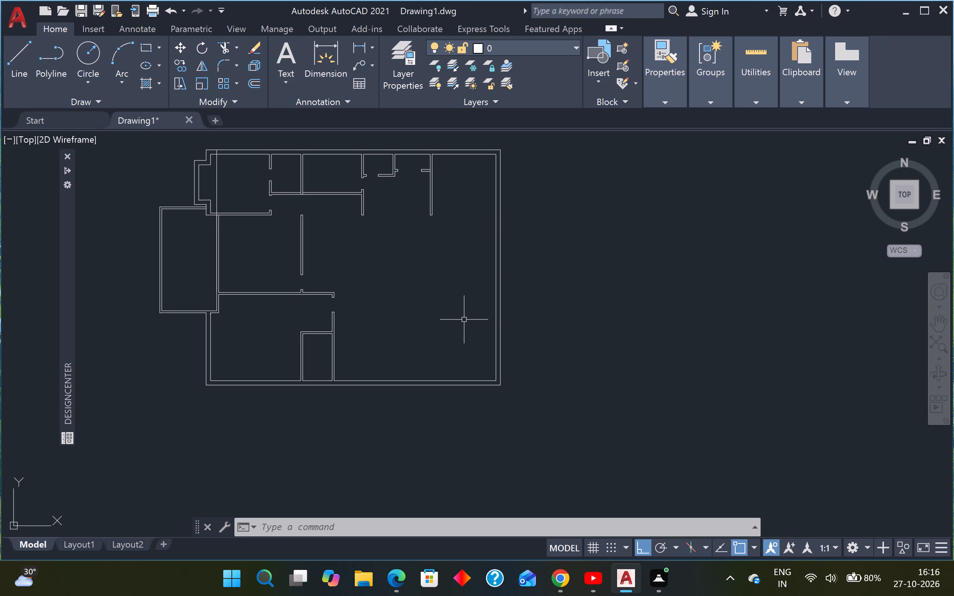
middle_click_drag(464, 320, 390, 327)
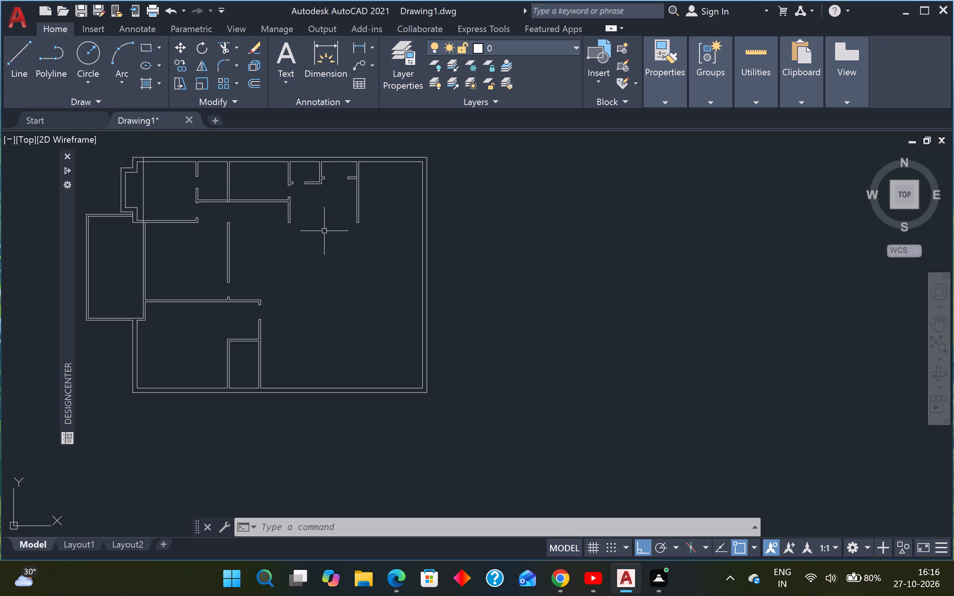
type("O")
key("space")
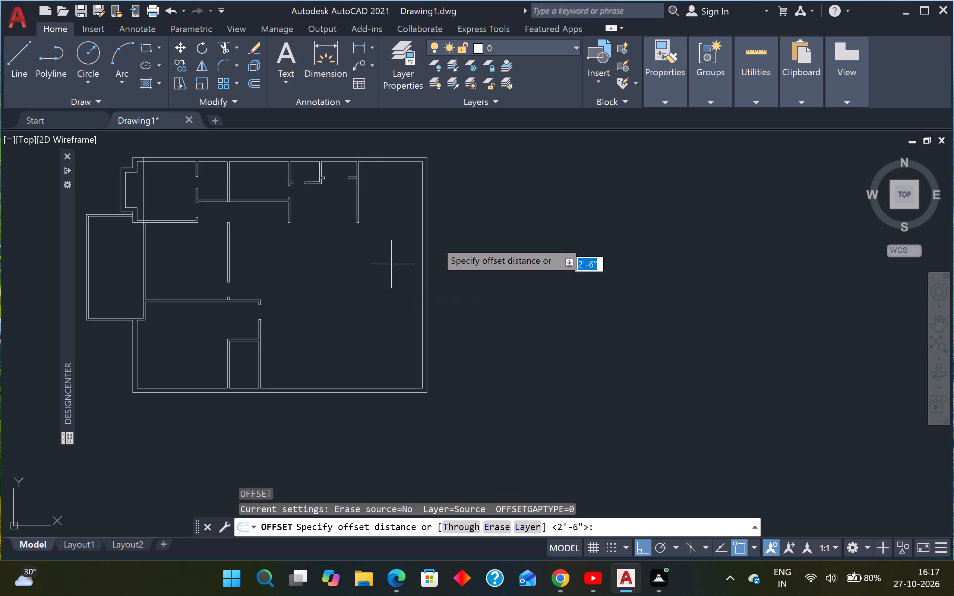
scroll(405, 221, "up", 1)
key("space")
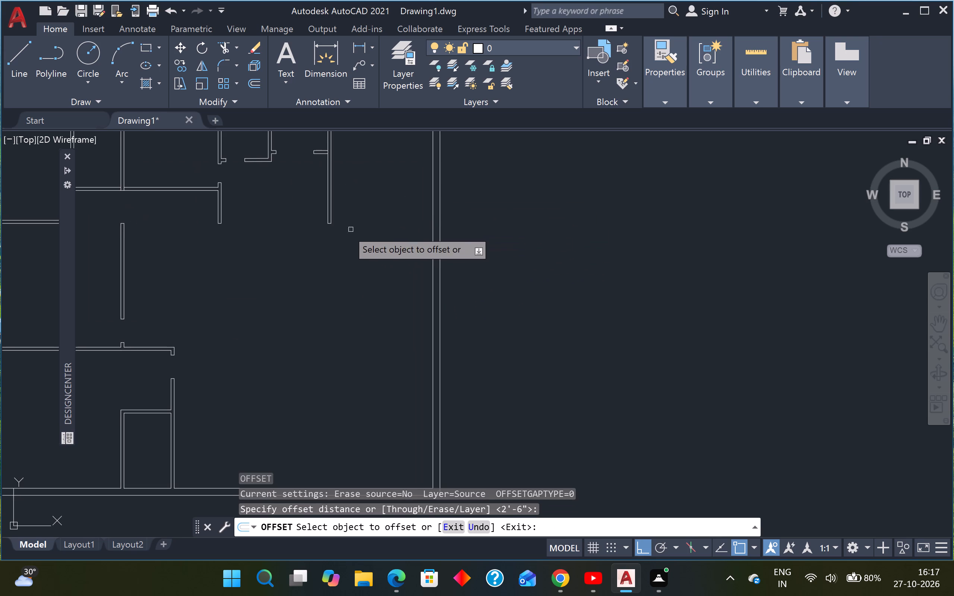
scroll(347, 229, "up", 2)
left_click(305, 215)
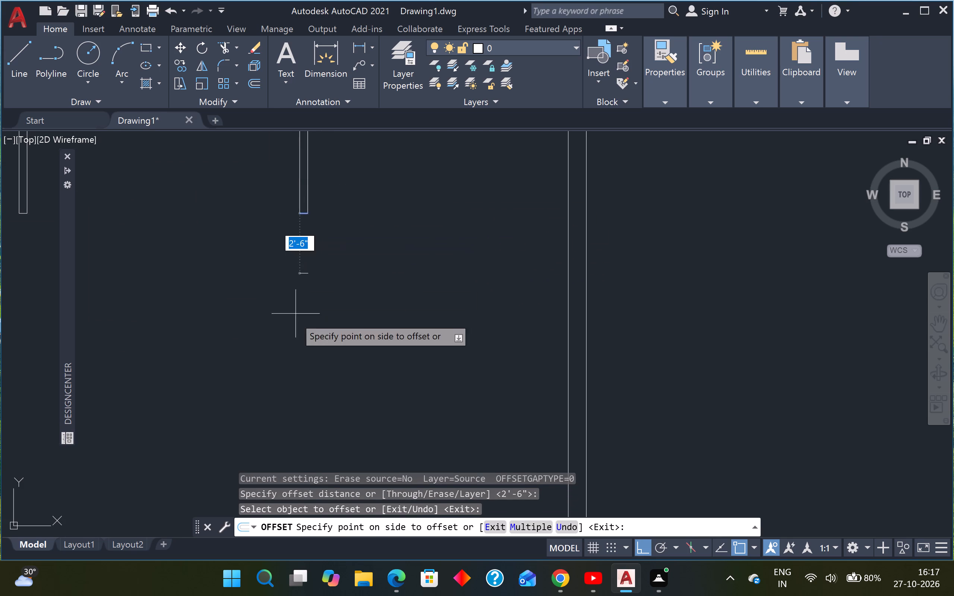
left_click(294, 318)
scroll(301, 313, "down", 2)
middle_click_drag(301, 350, 416, 315)
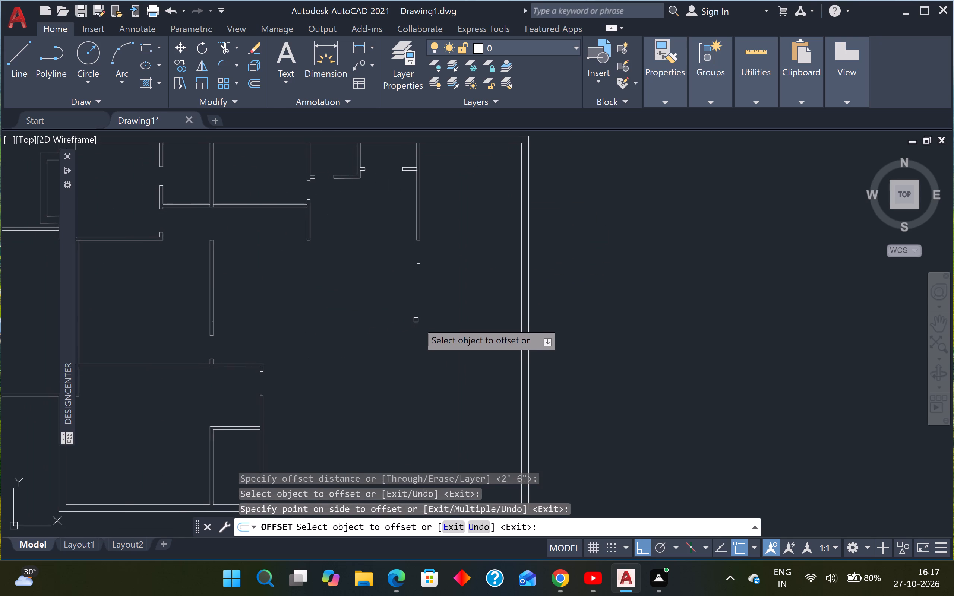
key("Escape")
key("Escape")
Draw the 4" wide, 2'6" long wall stub running south from the offset end line.
type("L")
key("space")
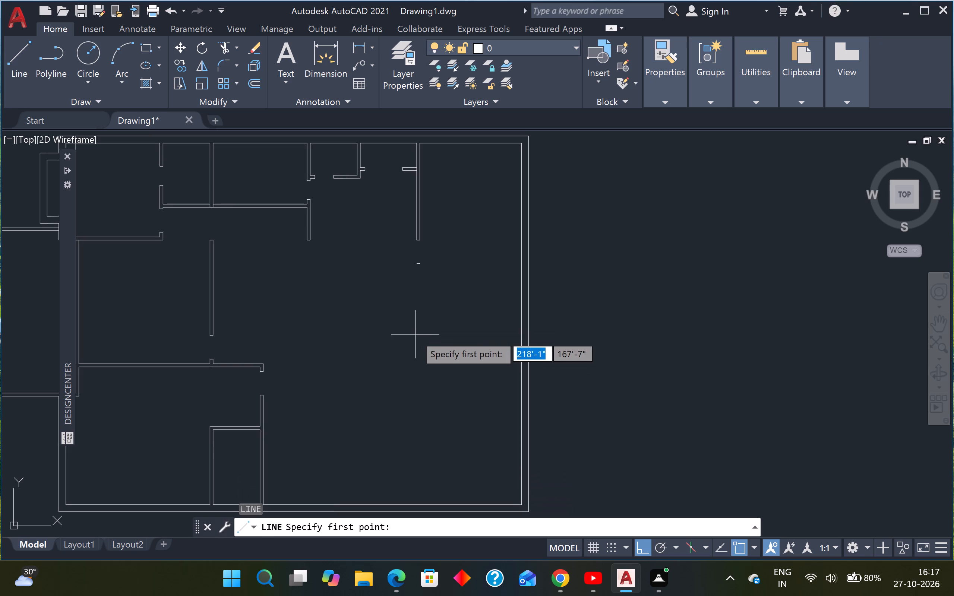
scroll(421, 272, "up", 2)
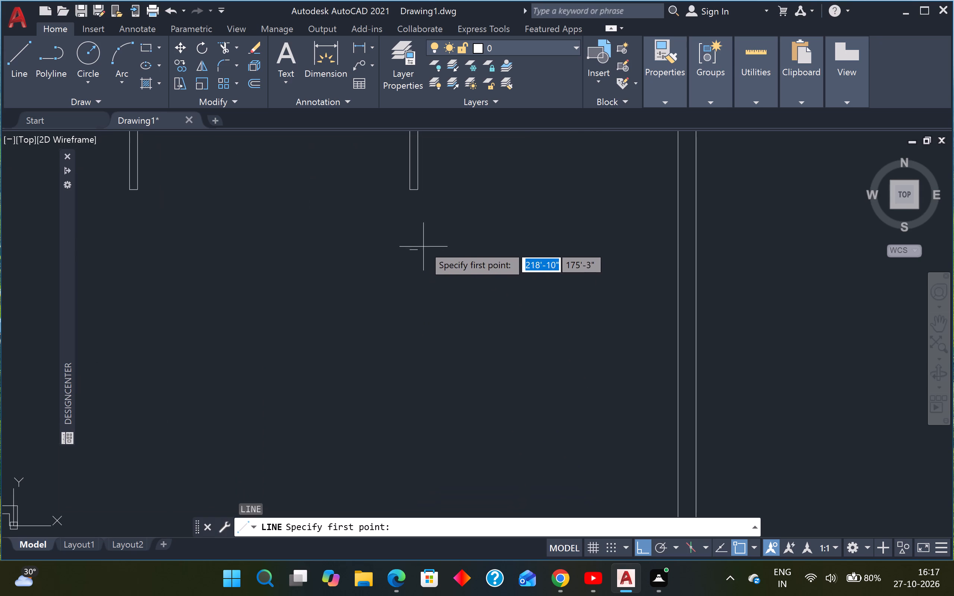
left_click(419, 253)
type("2'")
type("6\"")
key("Return")
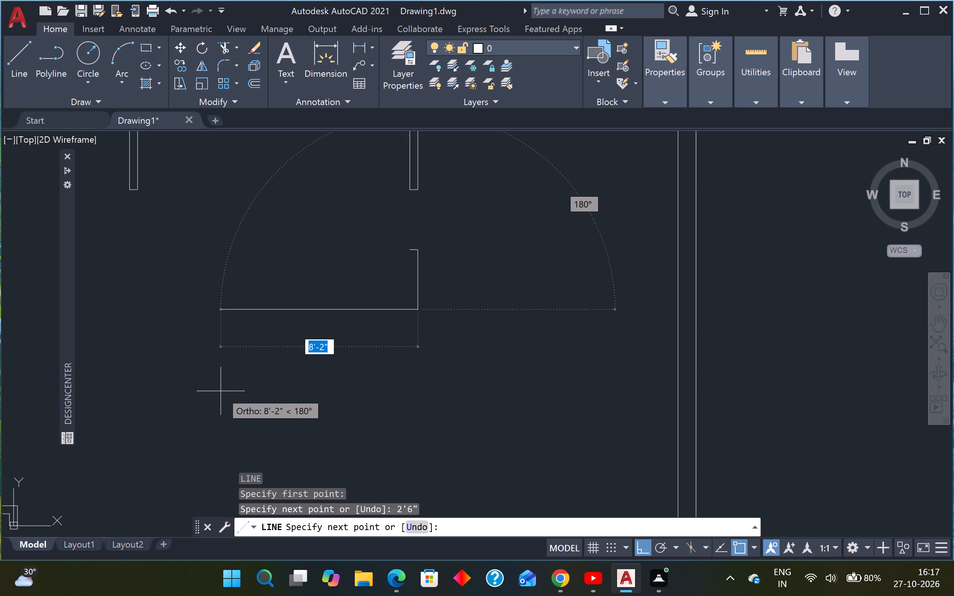
type("4\"")
key("Return")
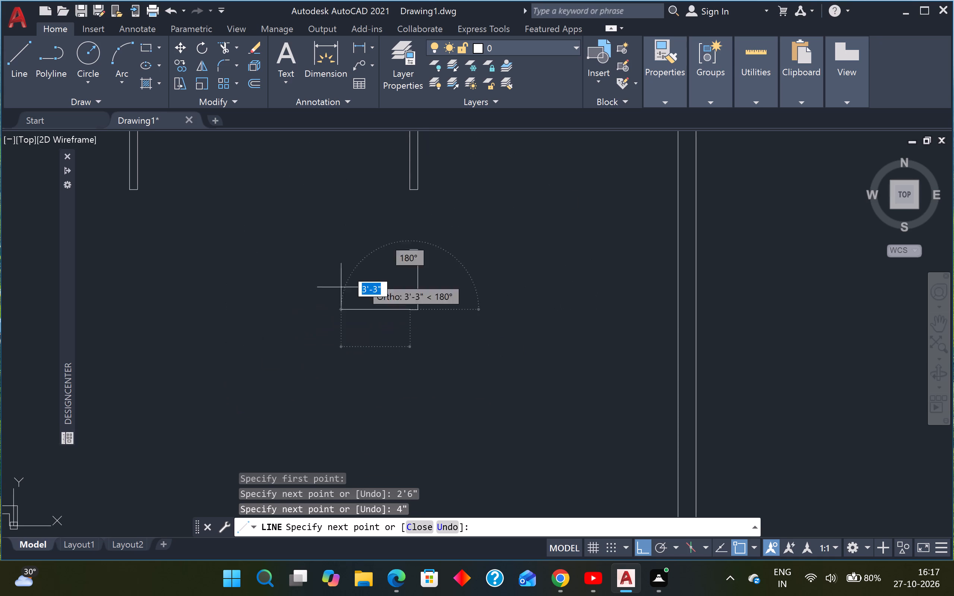
type("2'6\"")
key("Return")
key("Escape")
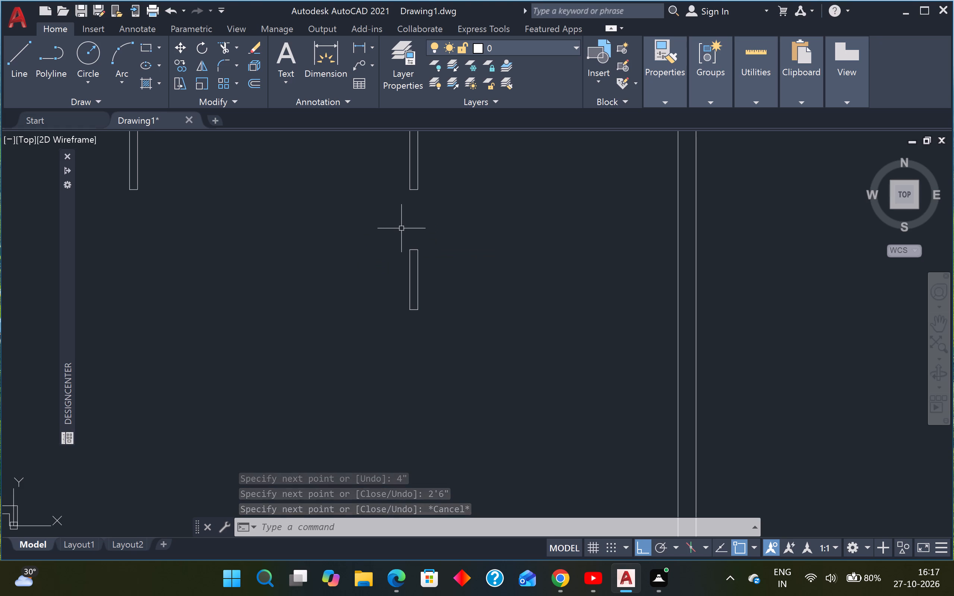
Offset the easternmost partition's east face 2' eastward and the east outer wall's inner face 2' westward into the northeast room.
scroll(404, 235, "down", 3)
middle_click_drag(425, 278, 404, 259)
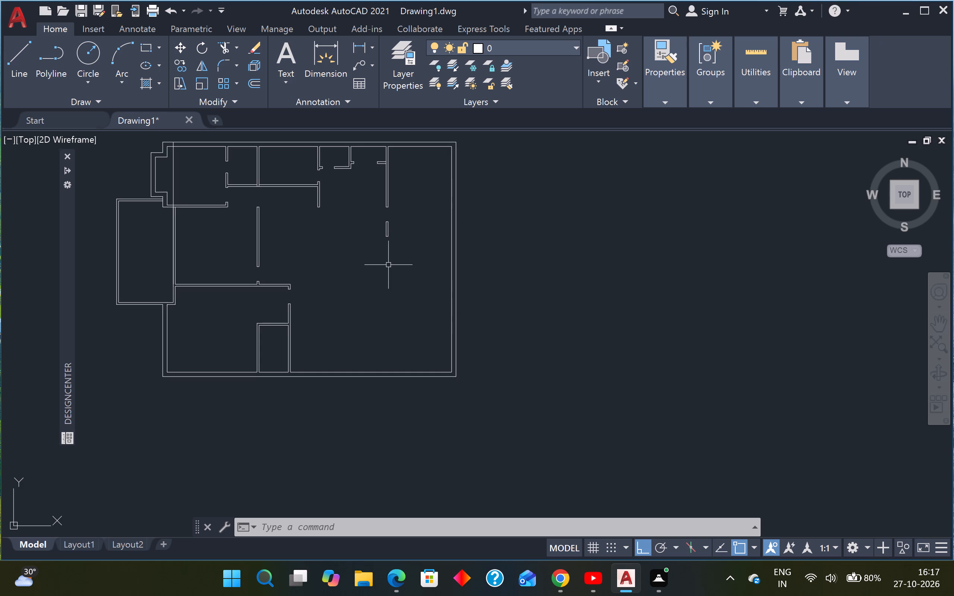
scroll(413, 256, "up", 1)
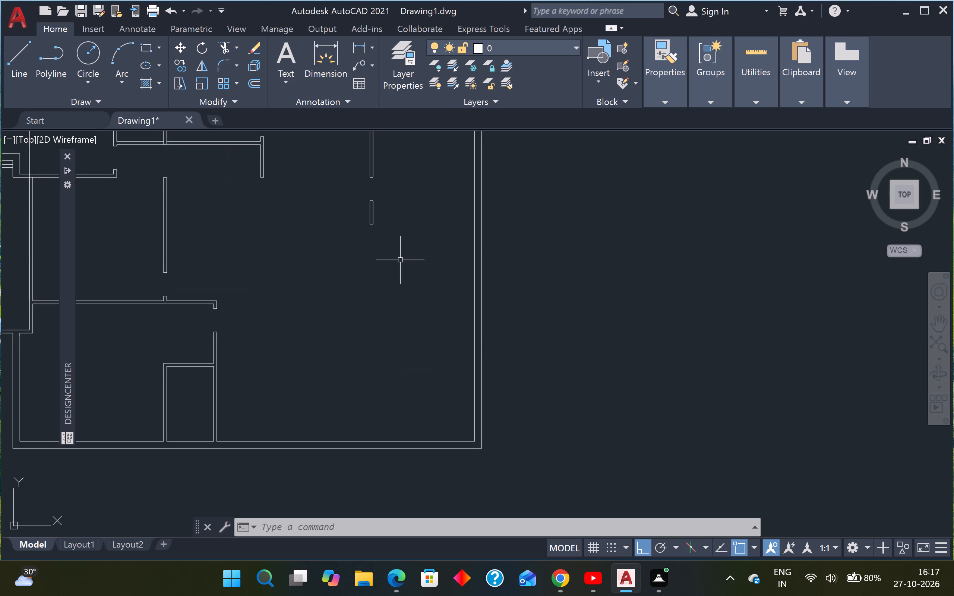
middle_click_drag(397, 262, 328, 342)
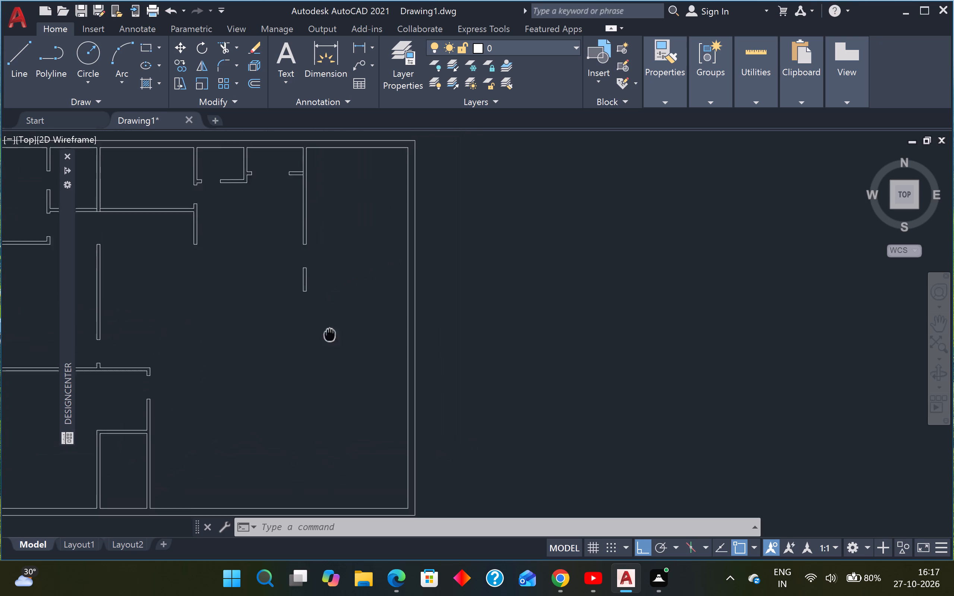
middle_click_drag(328, 342, 342, 396)
key("Escape")
key("Escape")
type("O")
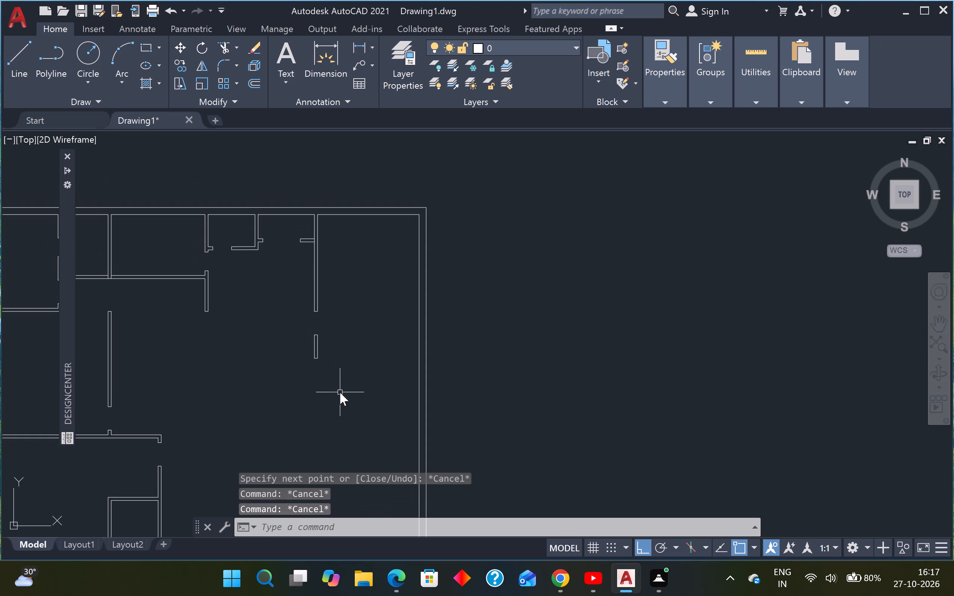
key("space")
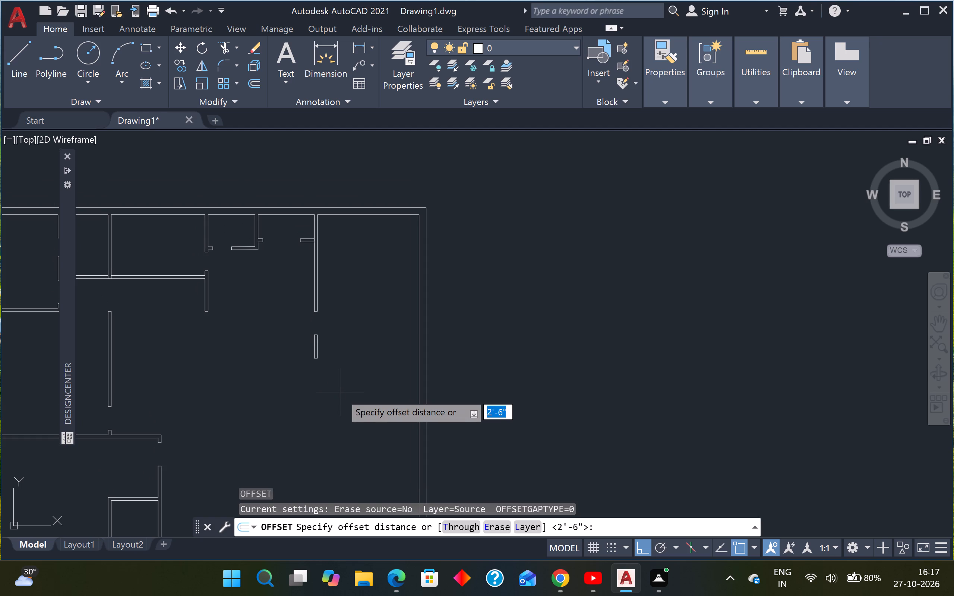
type("2'")
key("Return")
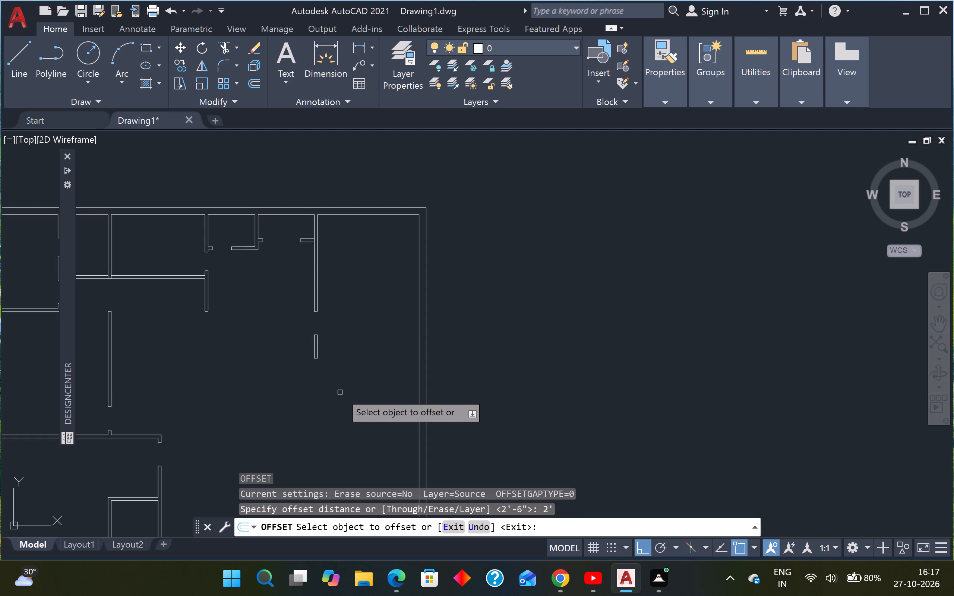
left_click(317, 283)
left_click(356, 280)
left_click(420, 288)
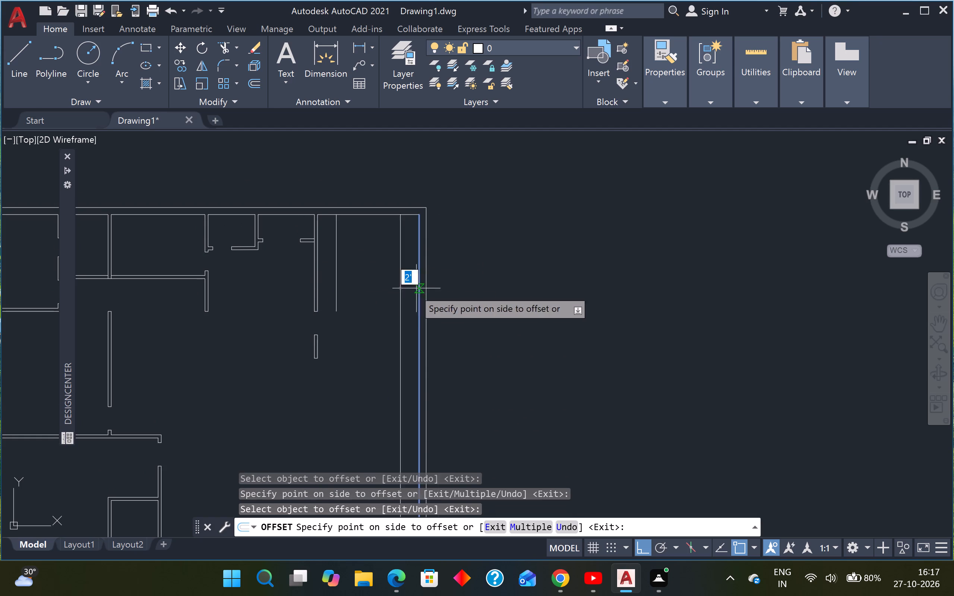
left_click(373, 299)
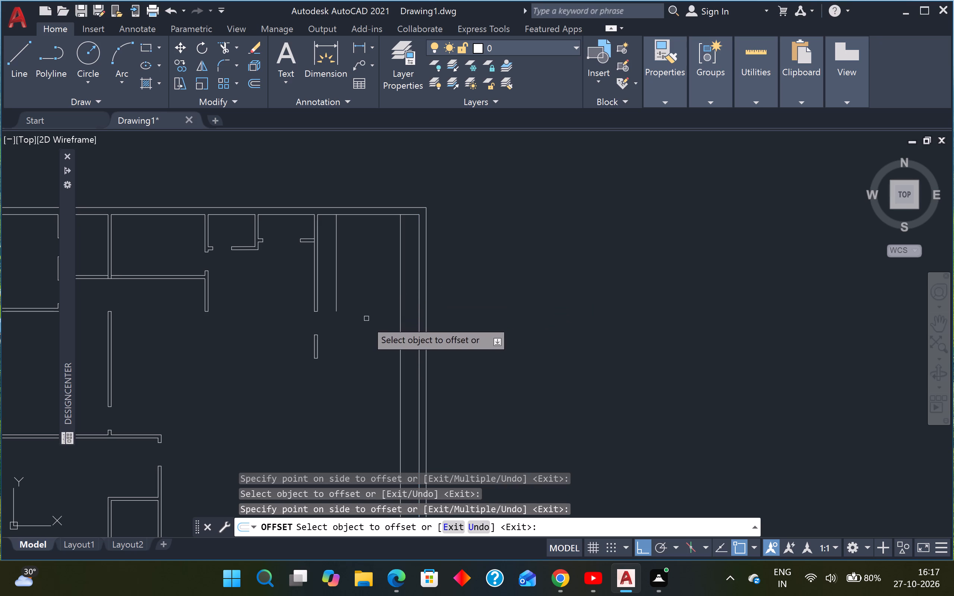
key("Escape")
key("Escape")
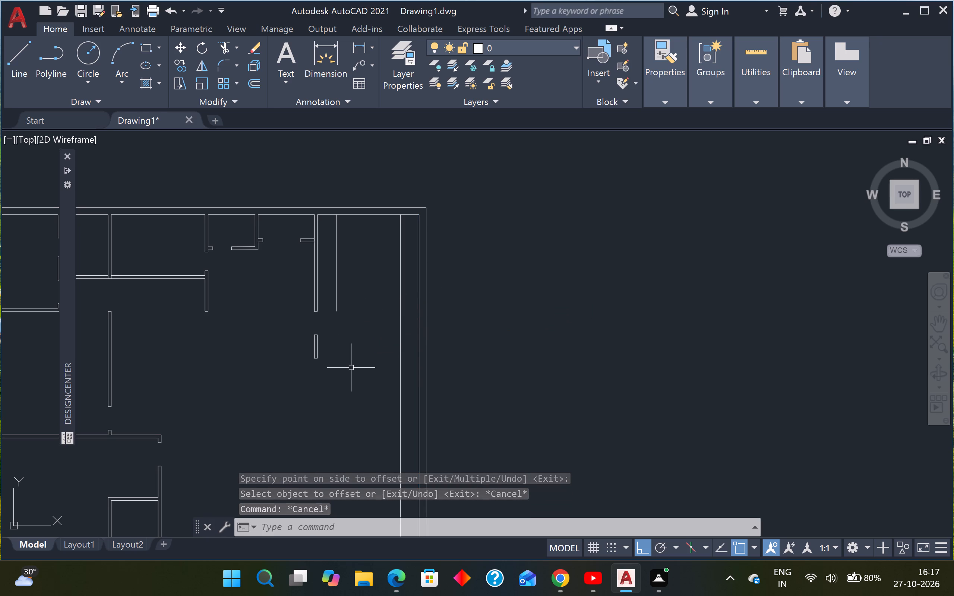
Draw a horizontal line from the wall stub's south end eastward across the east outer wall.
scroll(361, 373, "down", 1)
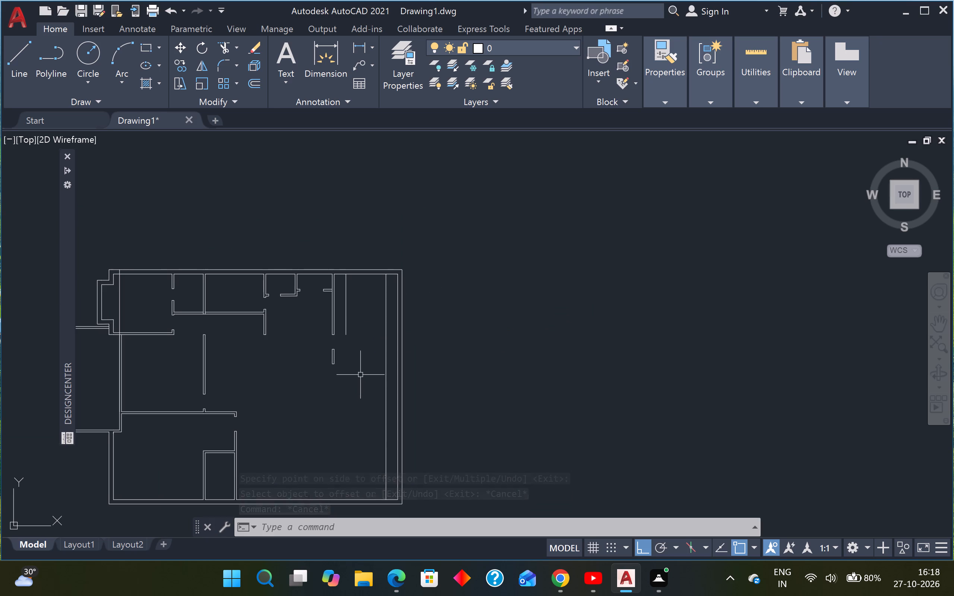
key("Escape")
key("Escape")
key("l")
key("space")
scroll(338, 365, "up", 3)
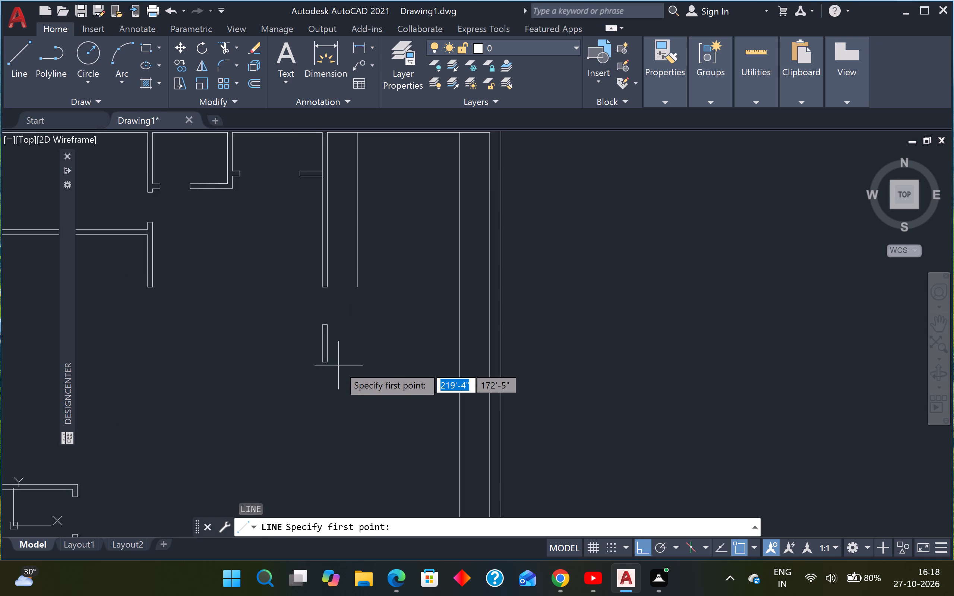
left_click(324, 358)
left_click(650, 368)
key("Escape")
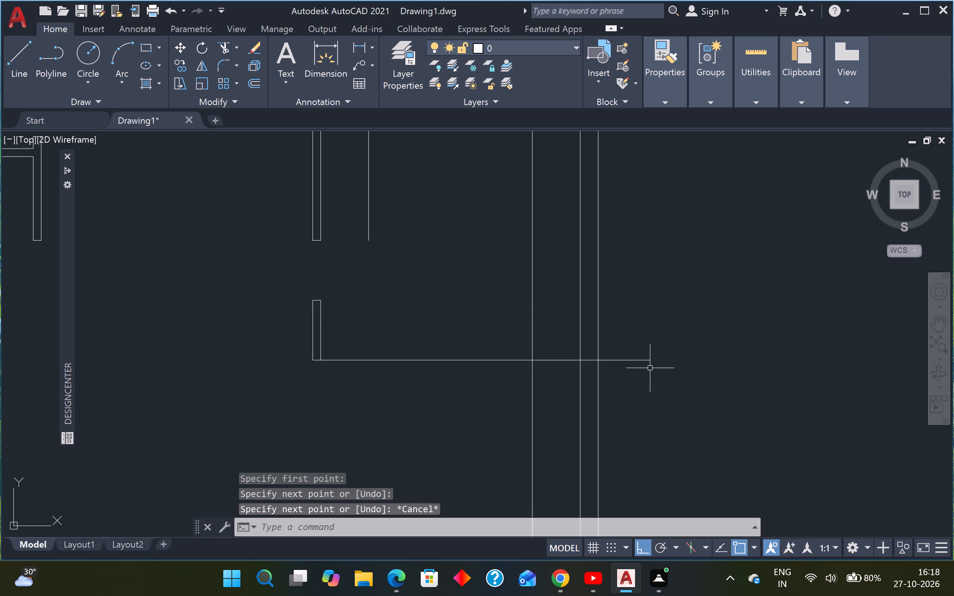
Trim the new horizontal line's overrun back to the inner face of the east outer wall.
type("TR")
key("space")
left_click(629, 335)
left_click_drag(610, 413, 609, 408)
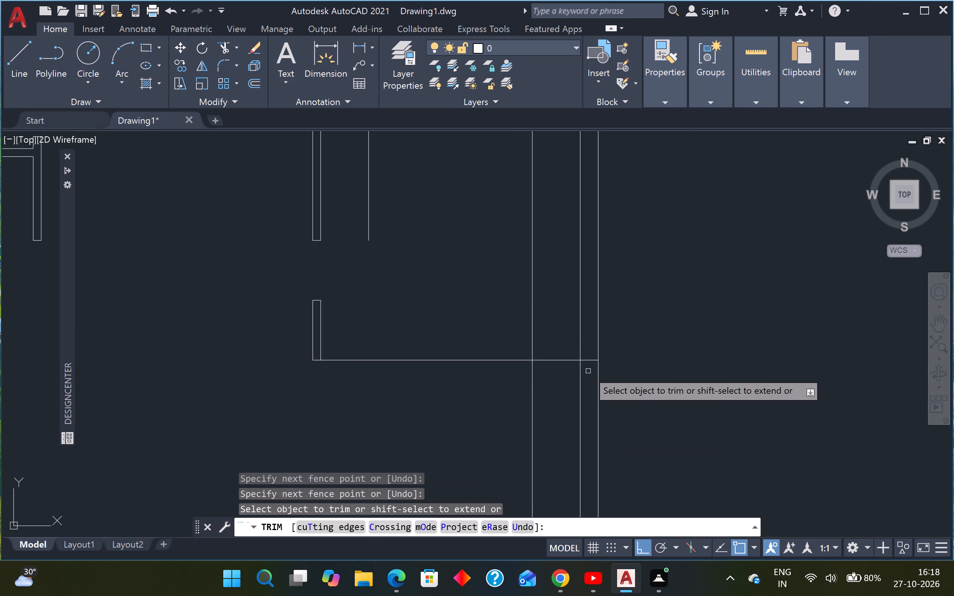
scroll(587, 361, "up", 2)
left_click(598, 335)
left_click(590, 383)
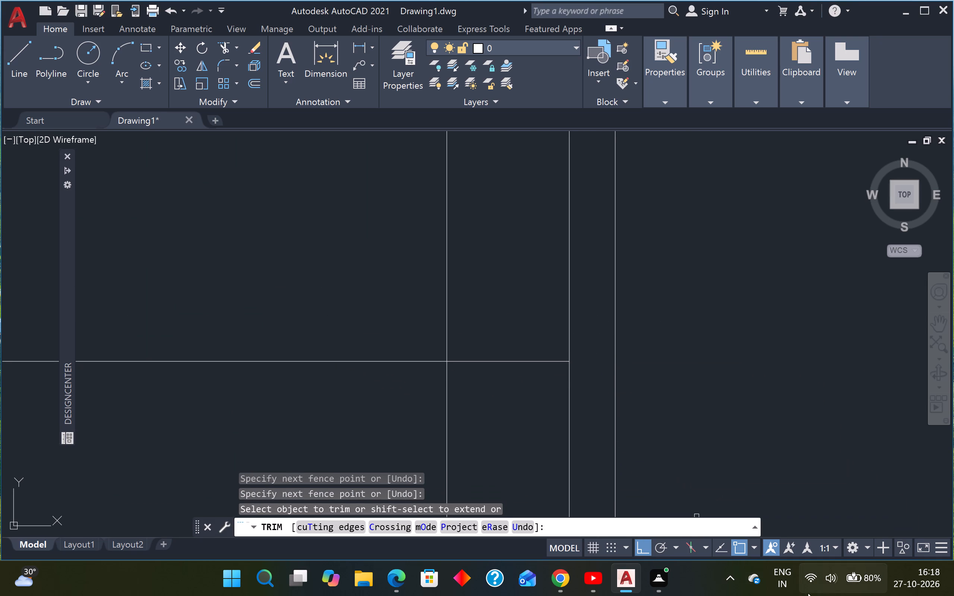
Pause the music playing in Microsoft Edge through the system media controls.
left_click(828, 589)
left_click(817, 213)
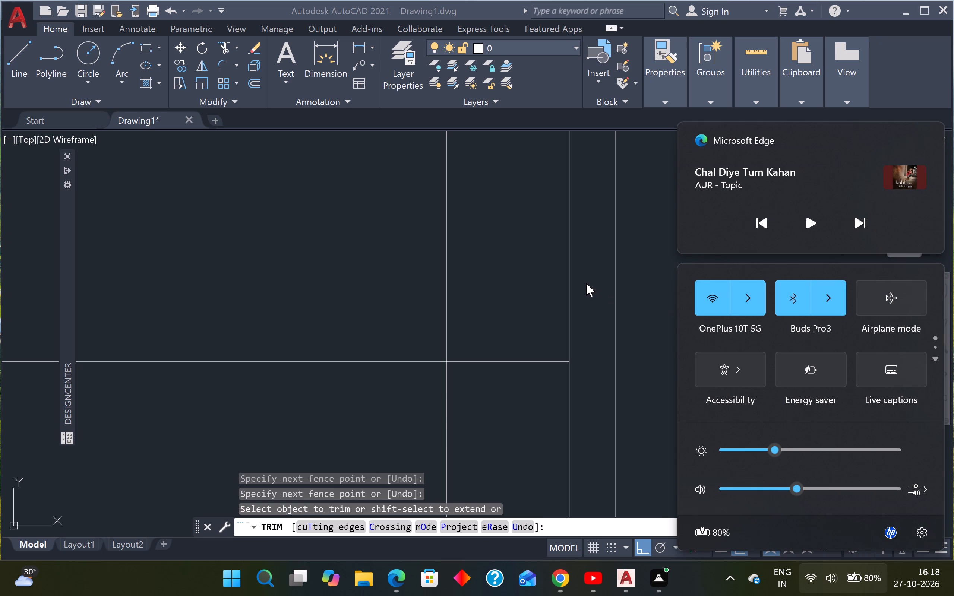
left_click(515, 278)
Trim the offset line beside the east outer wall south of the horizontal line.
key("Escape")
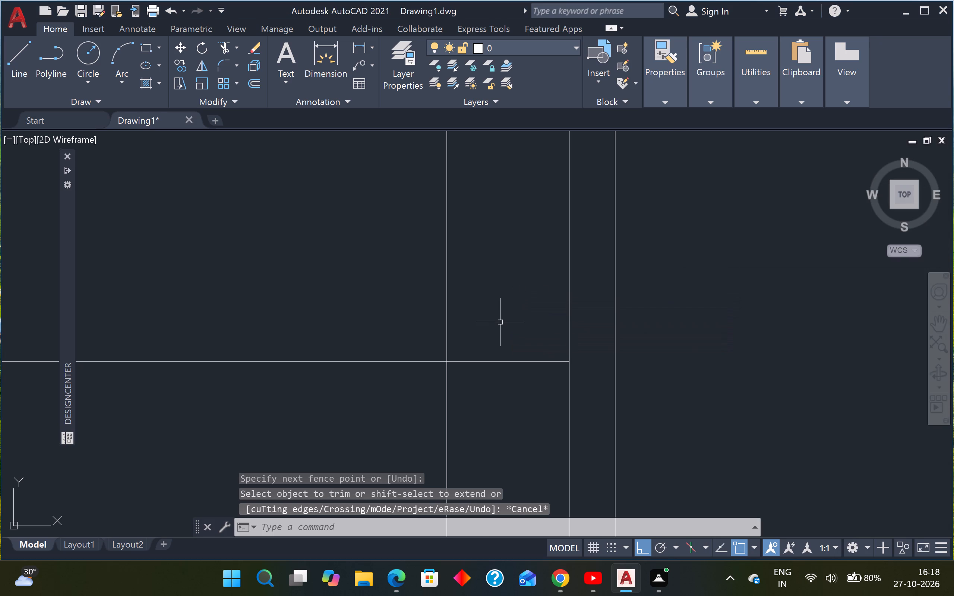
scroll(500, 321, "down", 3)
middle_click_drag(479, 342, 486, 297)
scroll(470, 321, "down", 2)
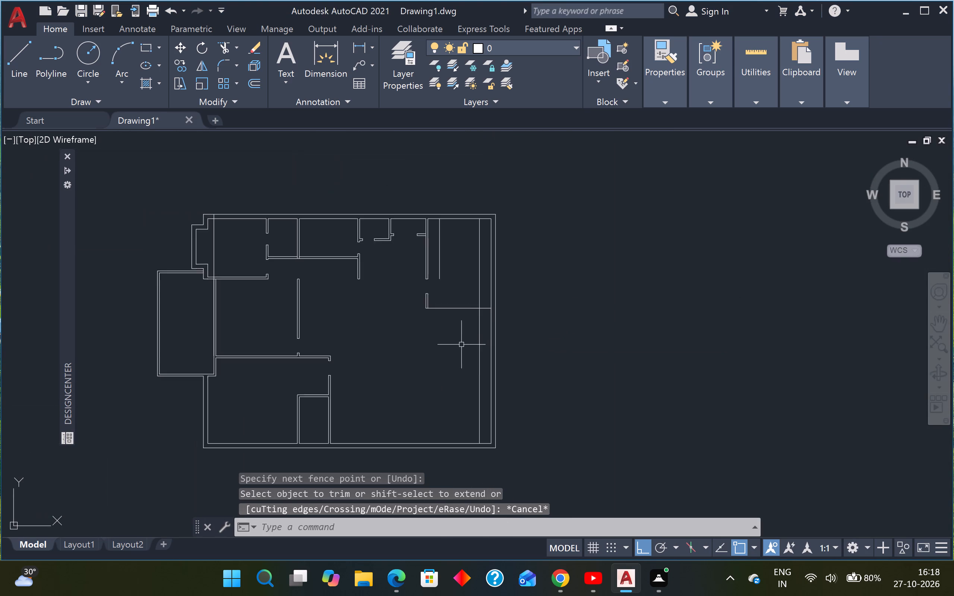
scroll(461, 345, "up", 1)
key("Escape")
key("Escape")
key("t")
key("r")
key("space")
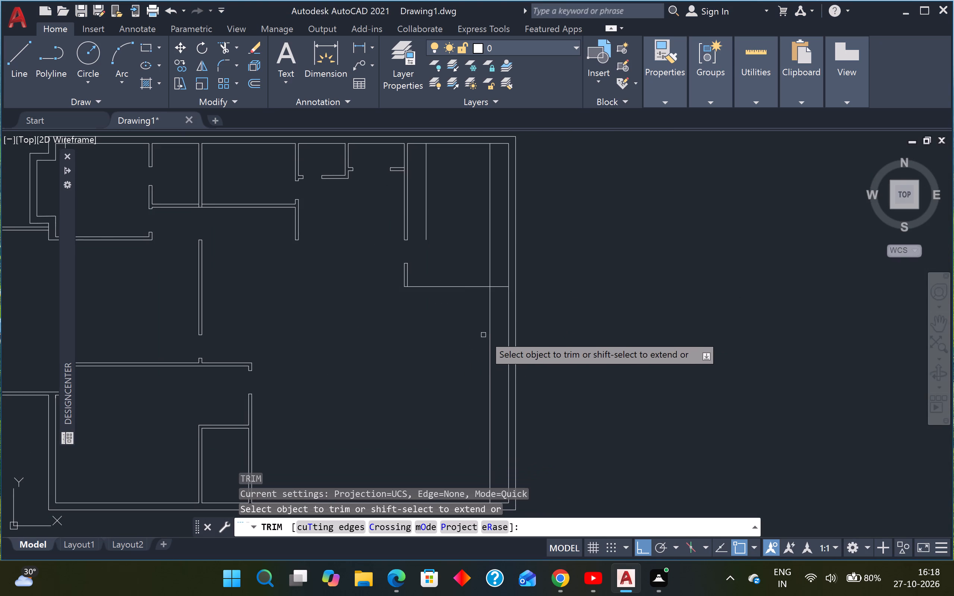
left_click(488, 330)
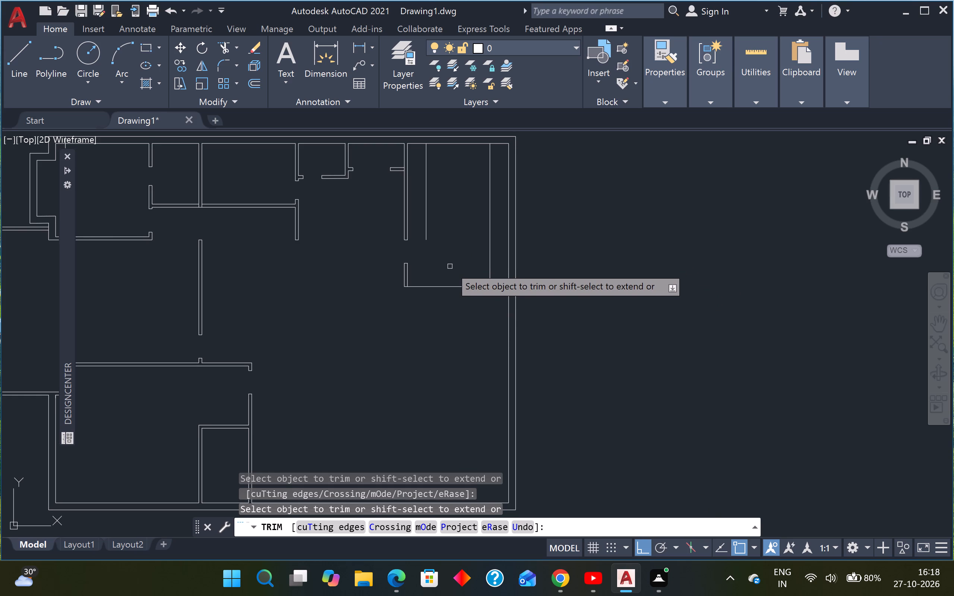
key("Escape")
key("Escape")
key("Escape")
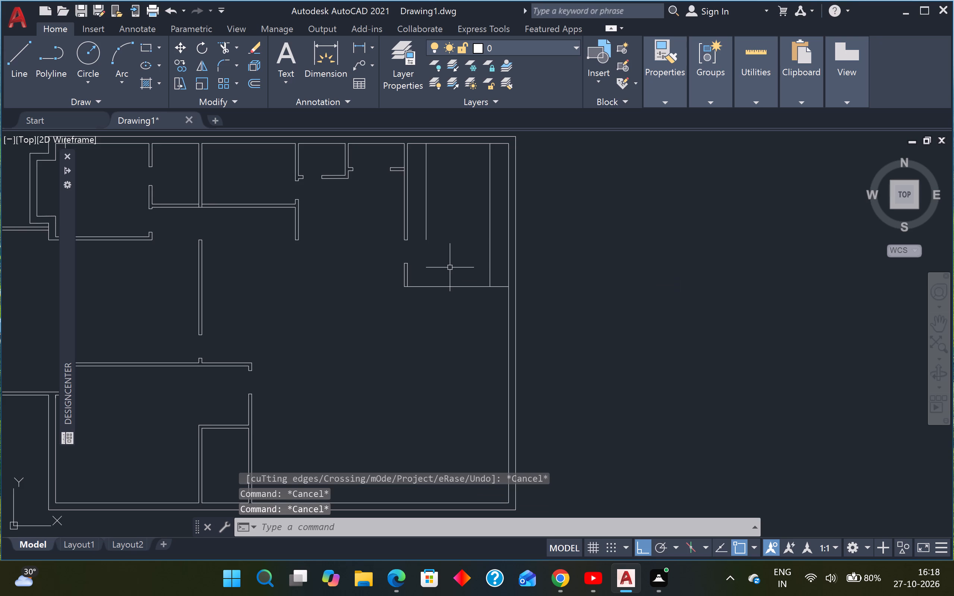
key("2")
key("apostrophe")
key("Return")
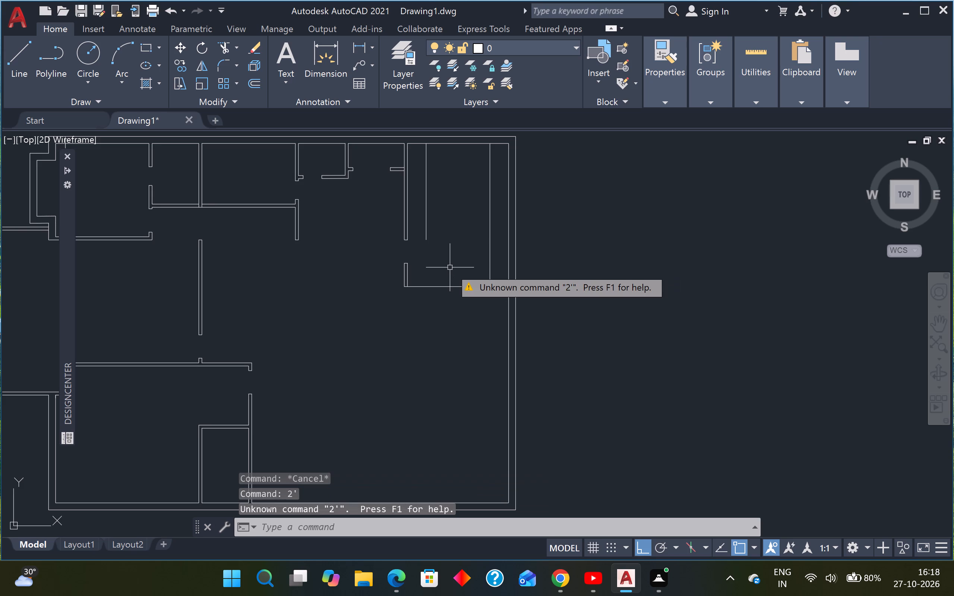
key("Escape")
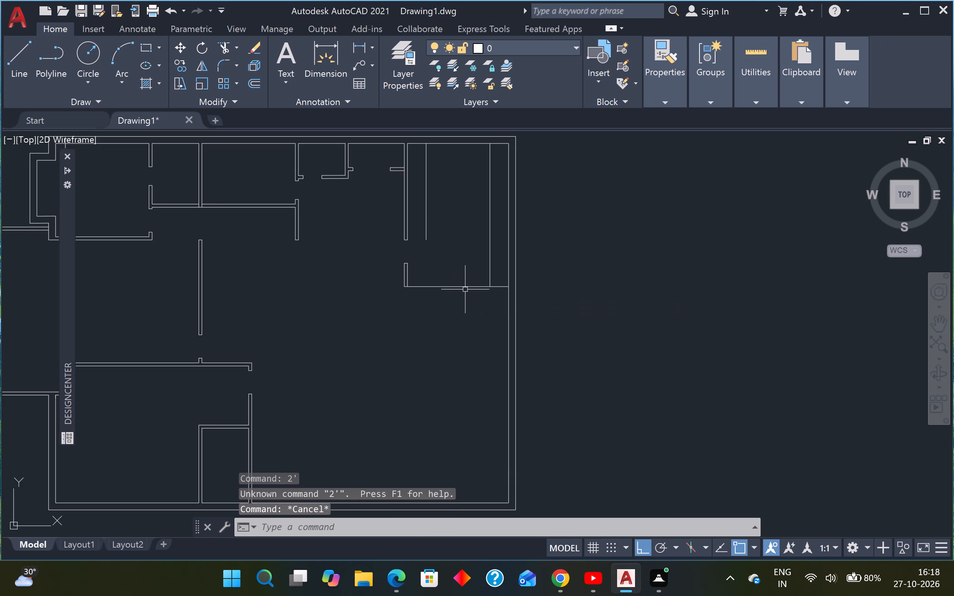
Offset the horizontal line at the northeast room's south end 2' to the north.
type("O")
key("space")
key("Return")
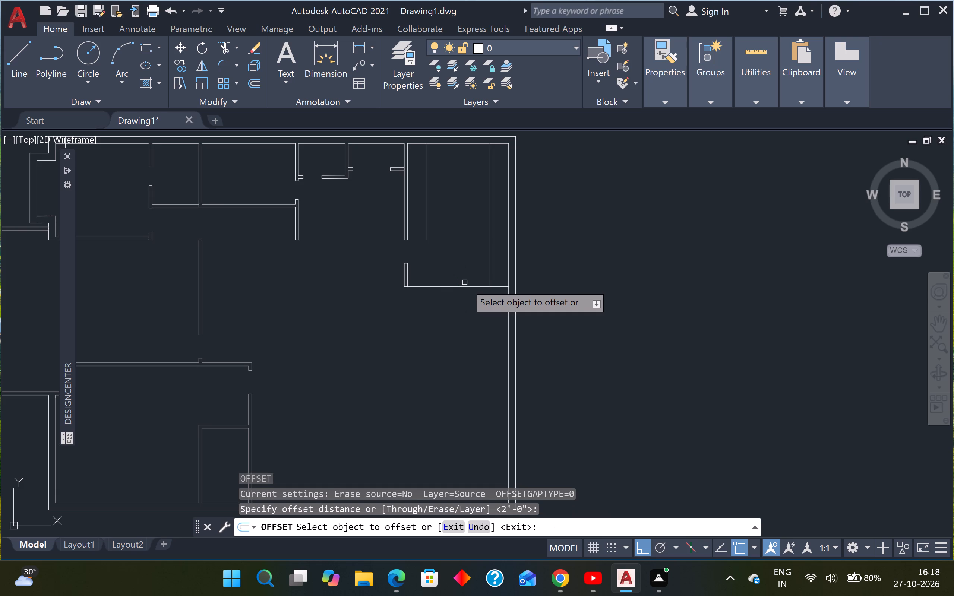
left_click(459, 286)
left_click(467, 259)
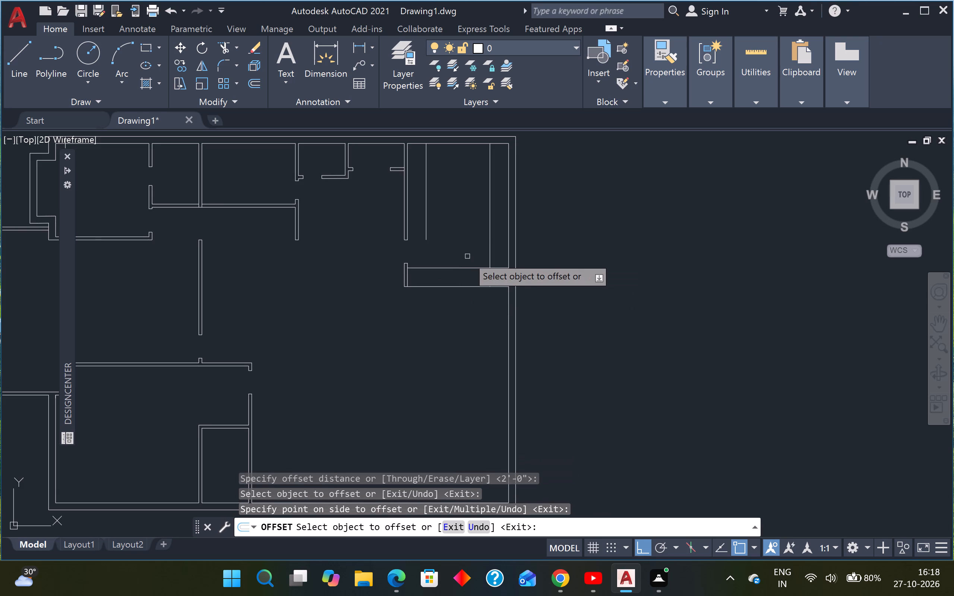
key("Escape")
key("Escape")
key("Escape")
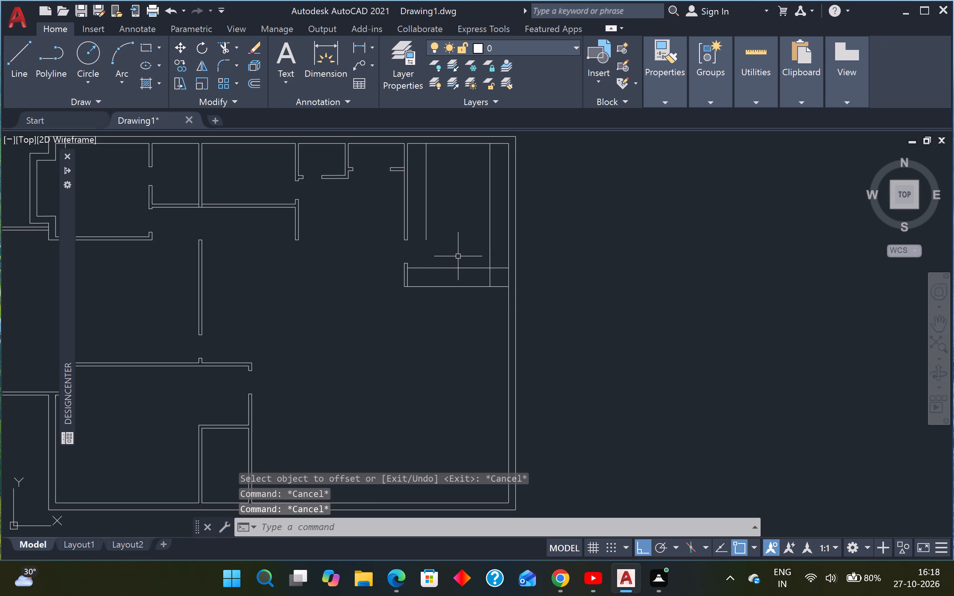
Trim the new offset line between the vertical 2' offset line and the east outer wall's inner face.
middle_click_drag(458, 256, 364, 268)
scroll(404, 261, "up", 1)
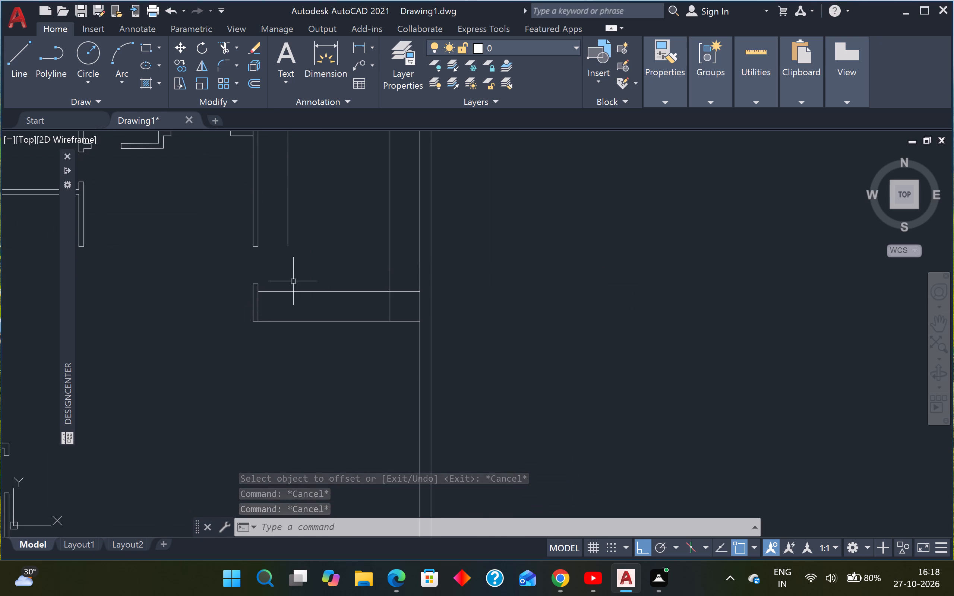
middle_click_drag(296, 281, 271, 297)
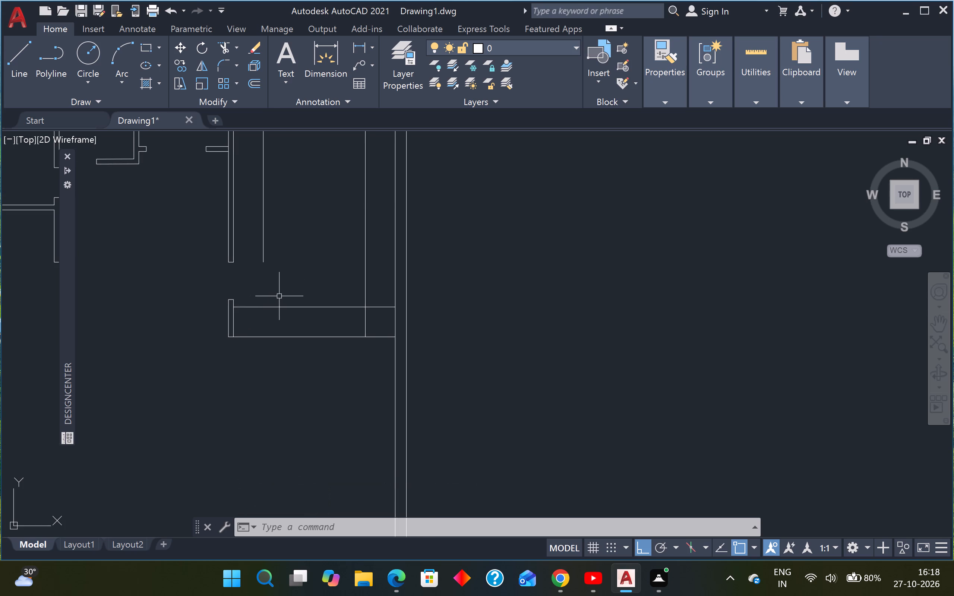
middle_click_drag(288, 297, 224, 314)
key("Escape")
key("Escape")
key("Escape")
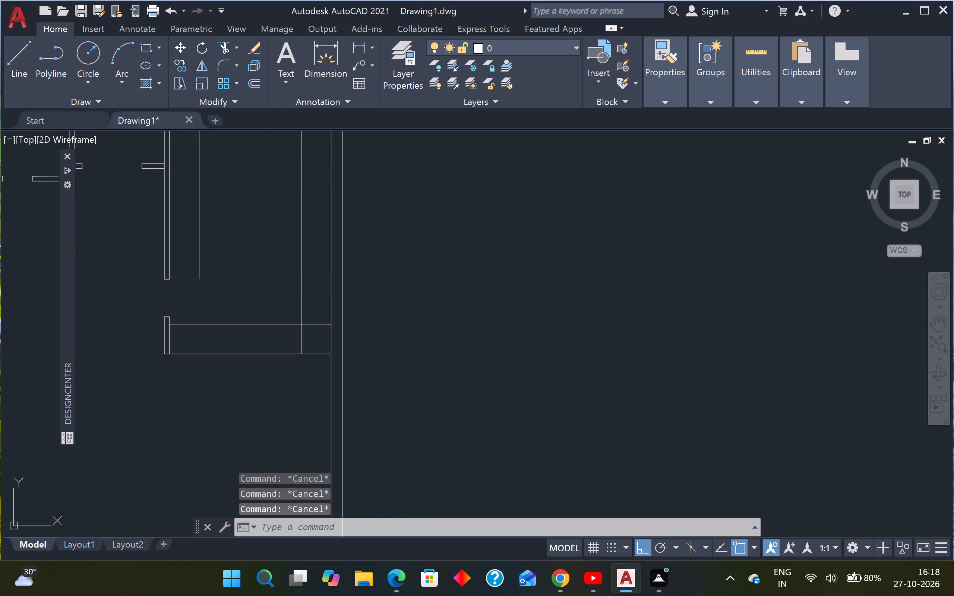
type("TR")
key("space")
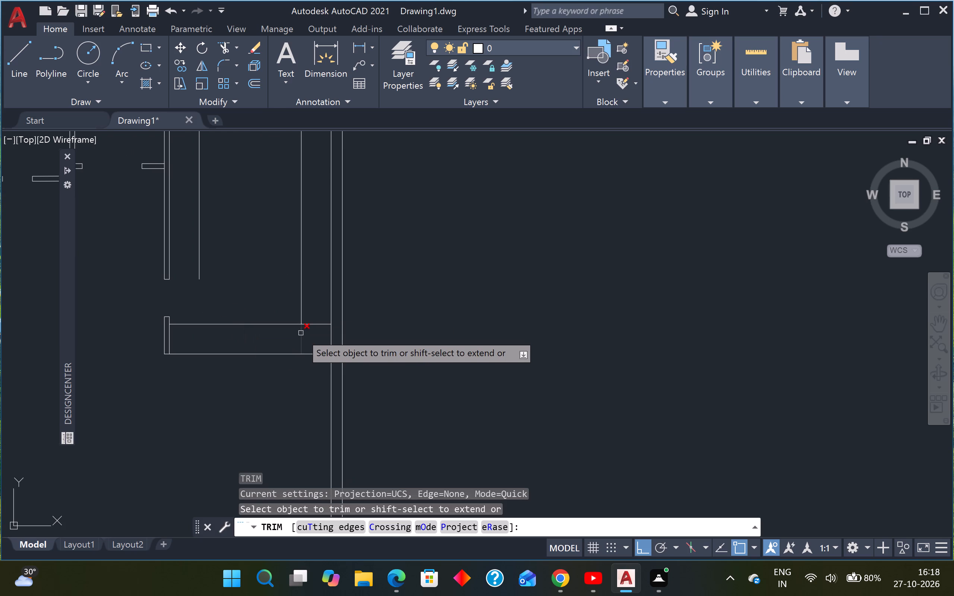
scroll(306, 327, "up", 2)
left_click(316, 300)
left_click(315, 330)
key("Escape")
key("Escape")
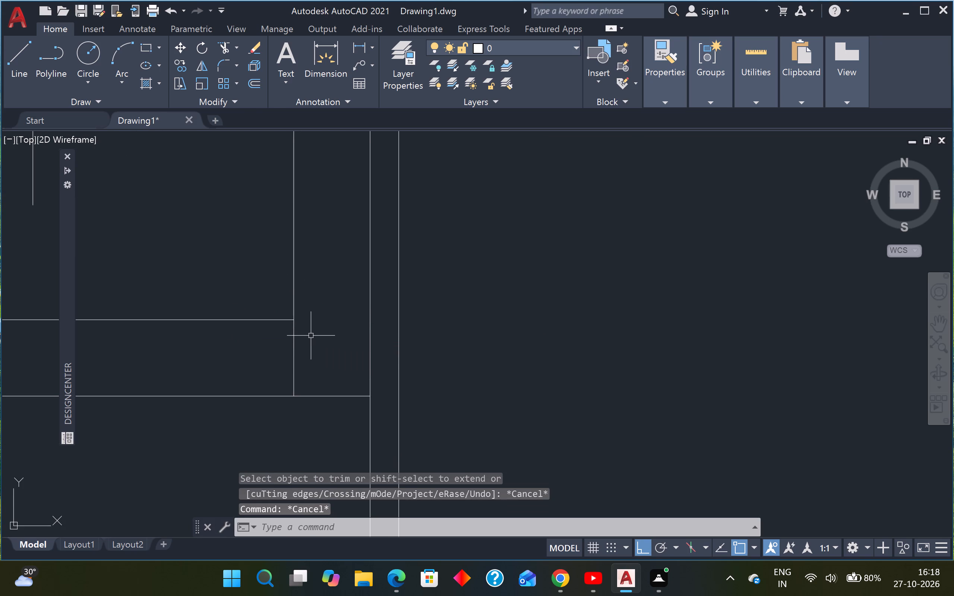
Draw a horizontal line from the trimmed offset line's east end eastward across the east outer wall.
type("L")
key("space")
left_click(295, 316)
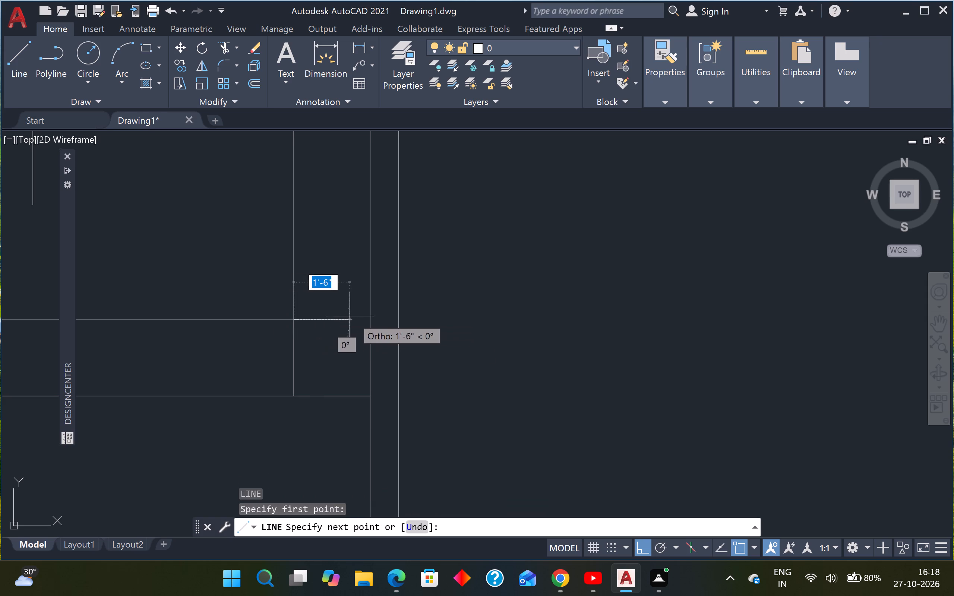
left_click(450, 313)
key("Escape")
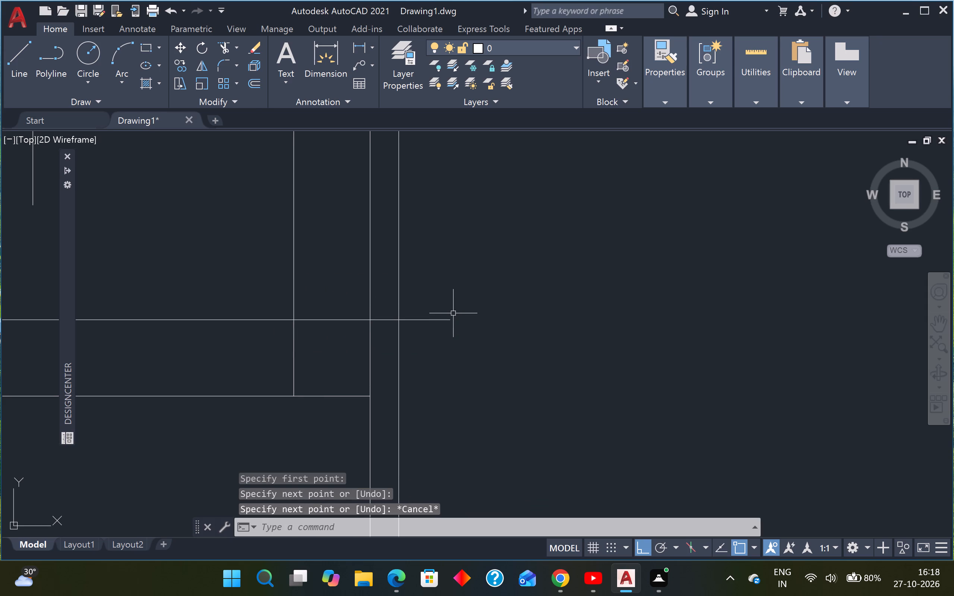
Trim the new line's overrun back to the inner face of the east outer wall.
type("TR")
key("space")
left_click(426, 305)
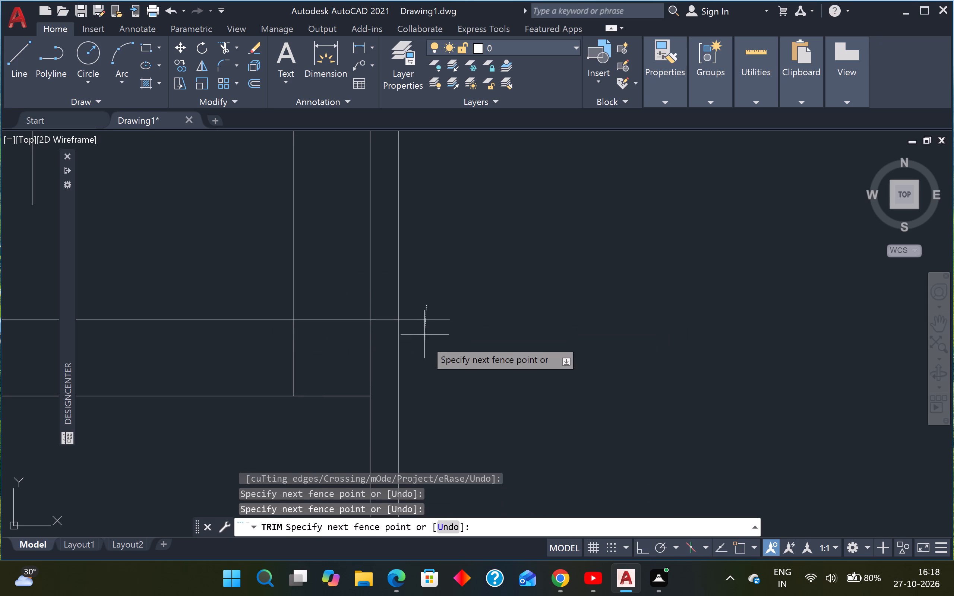
left_click(425, 340)
scroll(382, 305, "up", 2)
left_click(382, 308)
left_click_drag(369, 377, 371, 367)
scroll(381, 341, "down", 3)
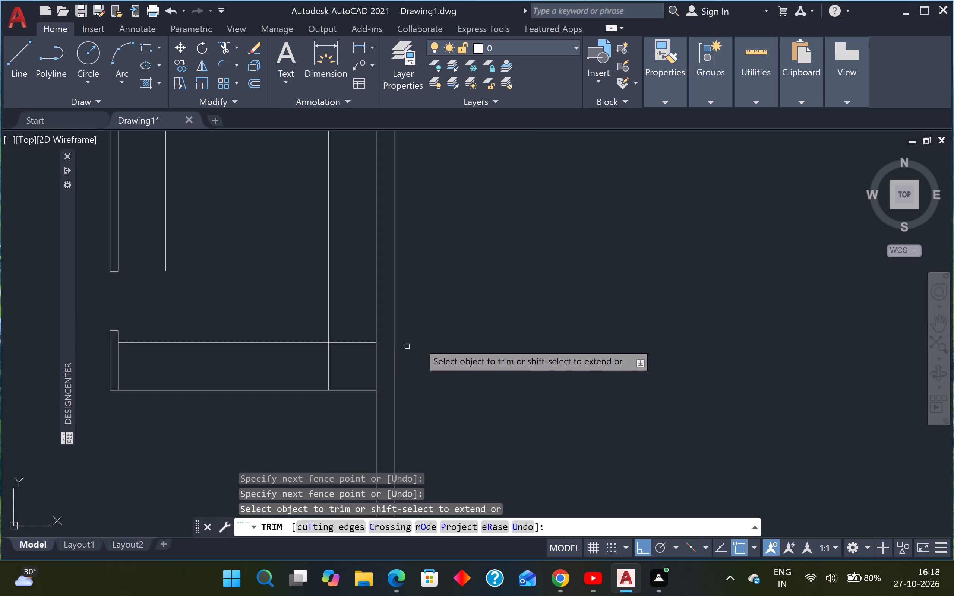
scroll(446, 319, "down", 3)
middle_click_drag(470, 335, 536, 337)
key("Escape")
key("Escape")
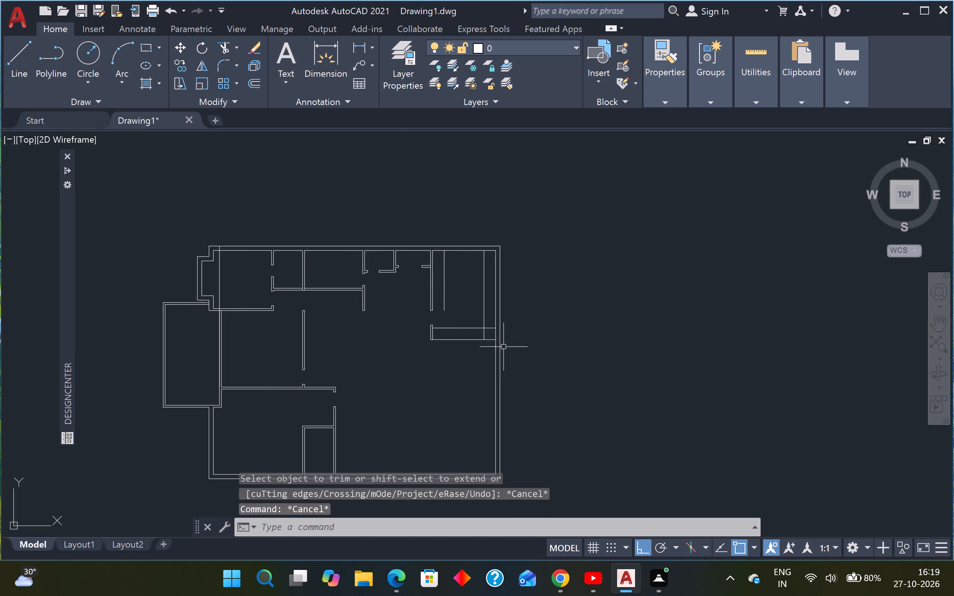
Offset the short horizontal segment beside the east outer wall 2' to the north.
type("O")
key("space")
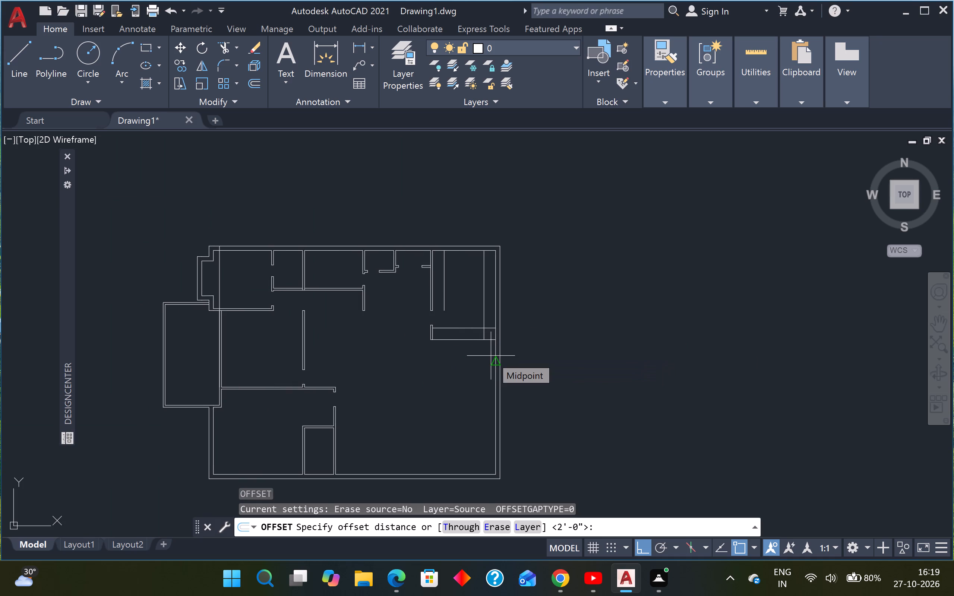
type("1'")
key("Return")
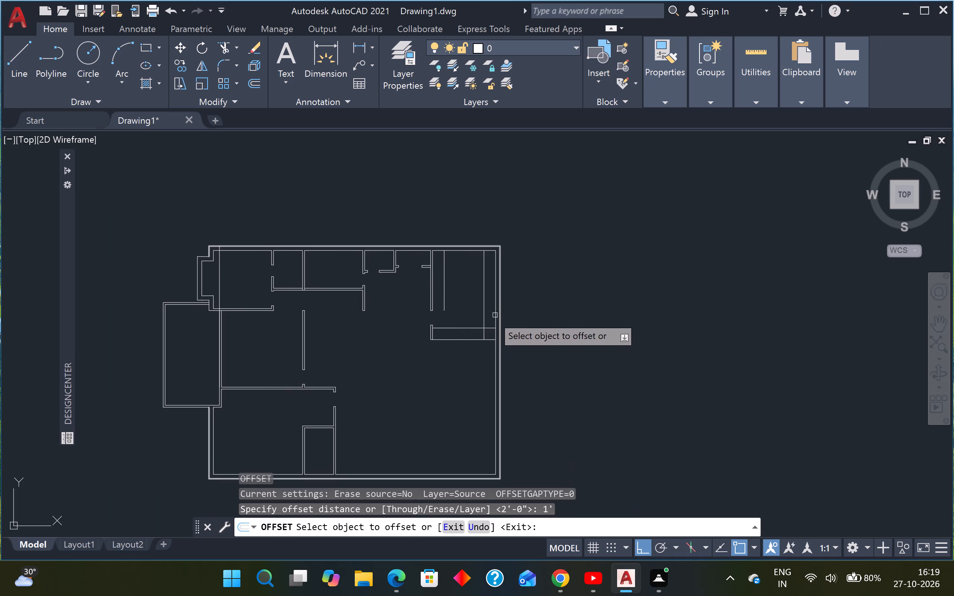
scroll(490, 318, "up", 2)
left_click(490, 343)
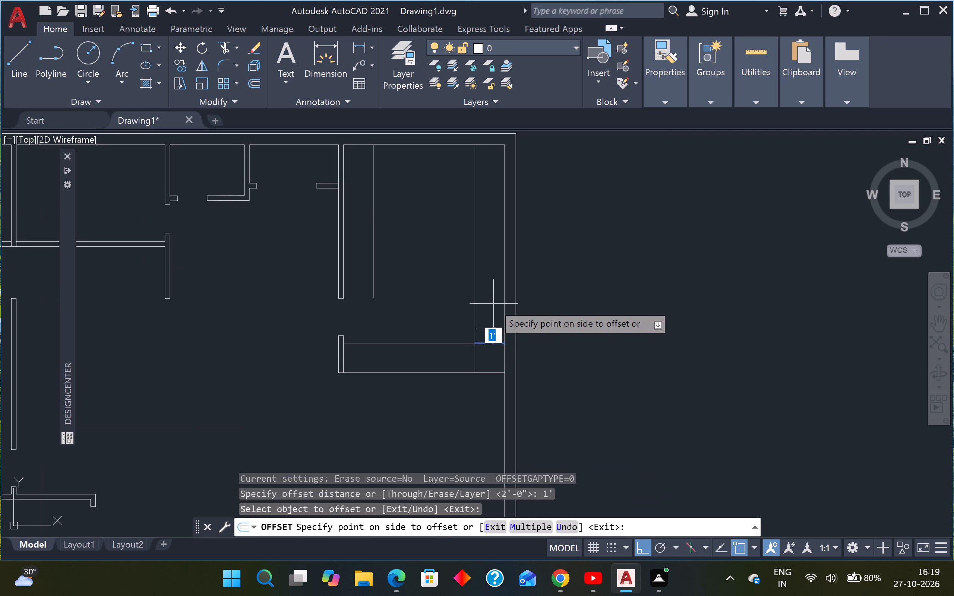
type("2'")
key("Return")
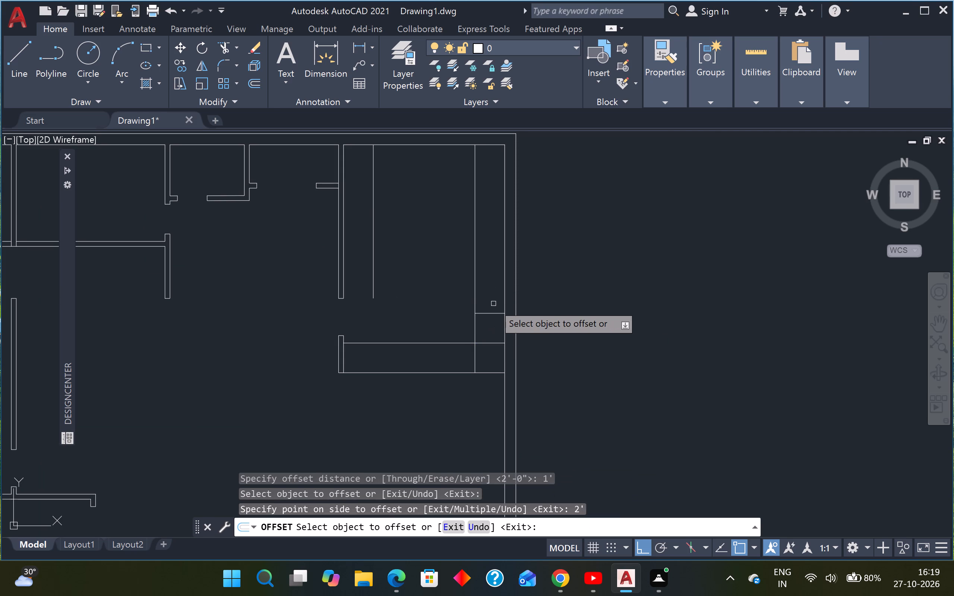
key("Escape")
key("Escape")
scroll(490, 304, "down", 2)
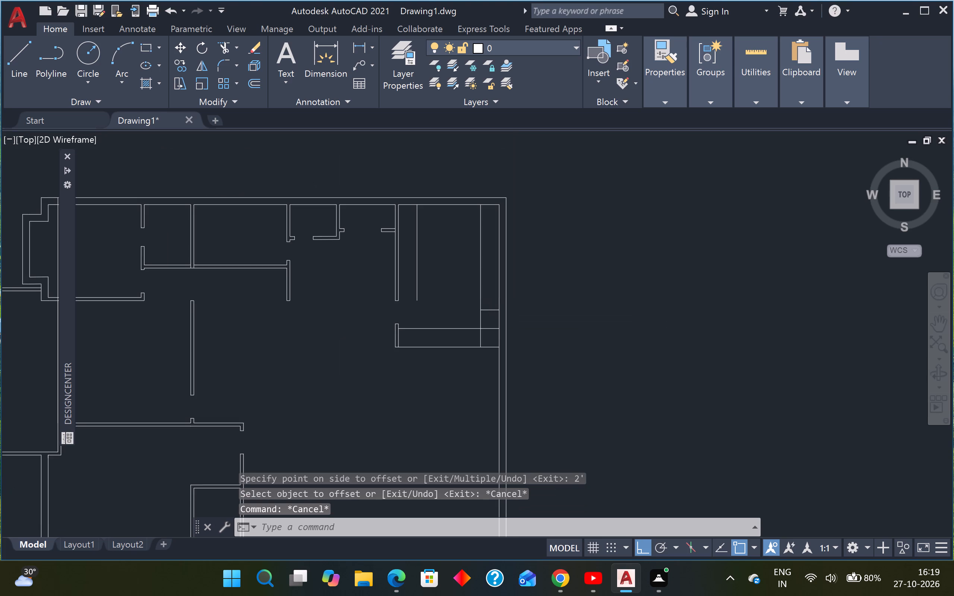
Offset the upper short horizontal segment beside the east outer wall 2'6" to the north.
scroll(490, 304, "up", 2)
key("Escape")
type("O")
key("space")
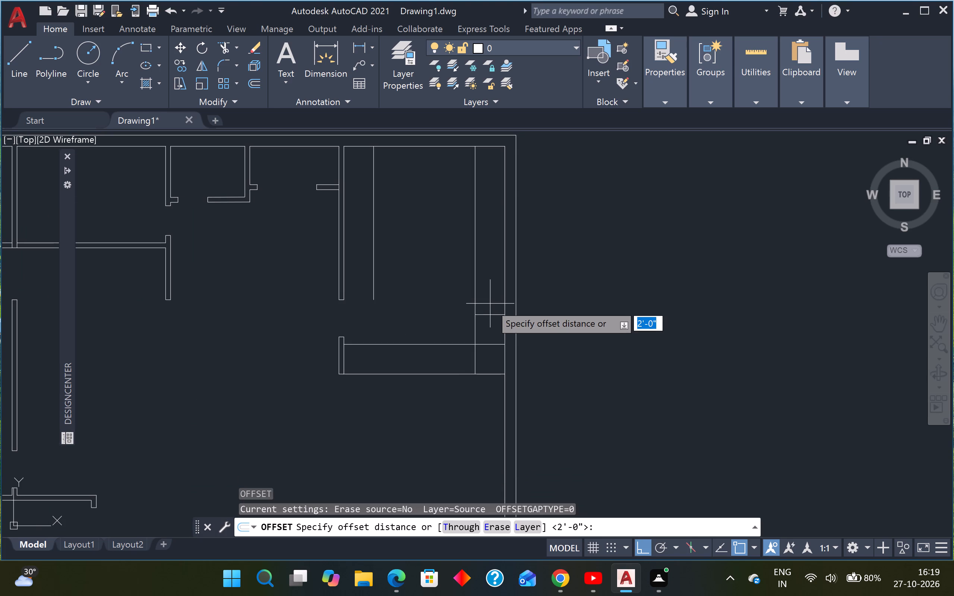
type("2'")
key("6")
key("shift+quotedbl")
key("Return")
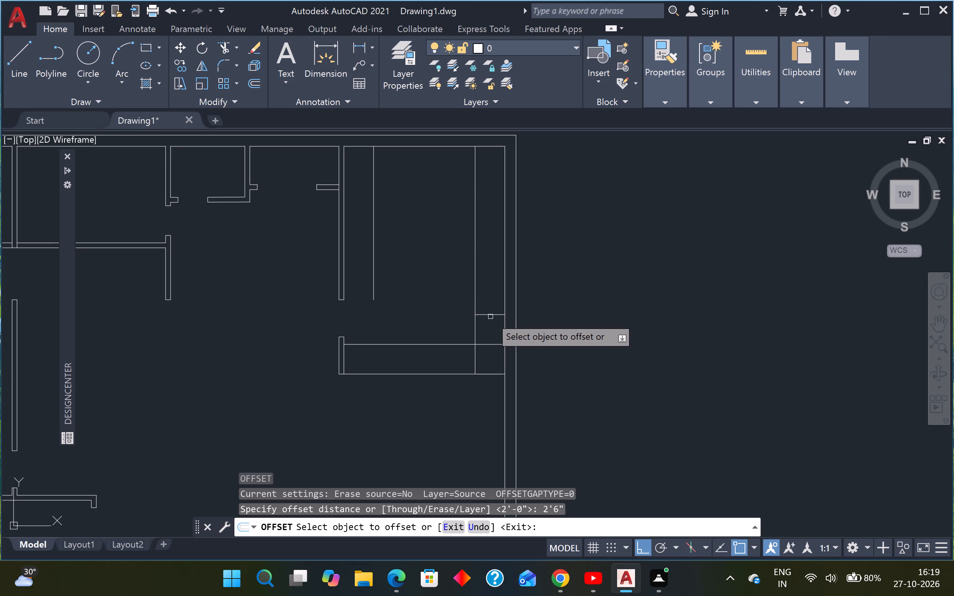
left_click(491, 315)
left_click(493, 281)
key("Escape")
key("Escape")
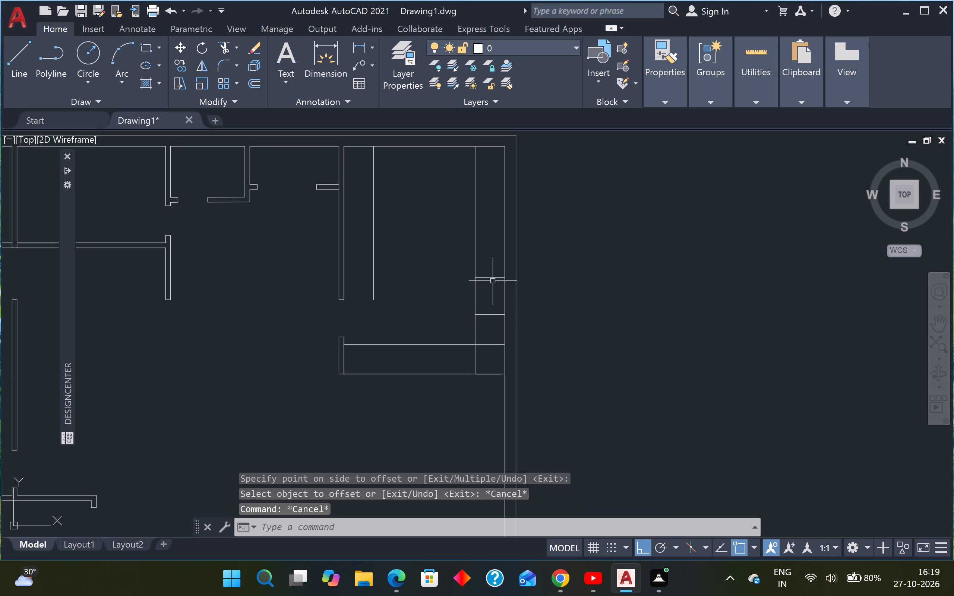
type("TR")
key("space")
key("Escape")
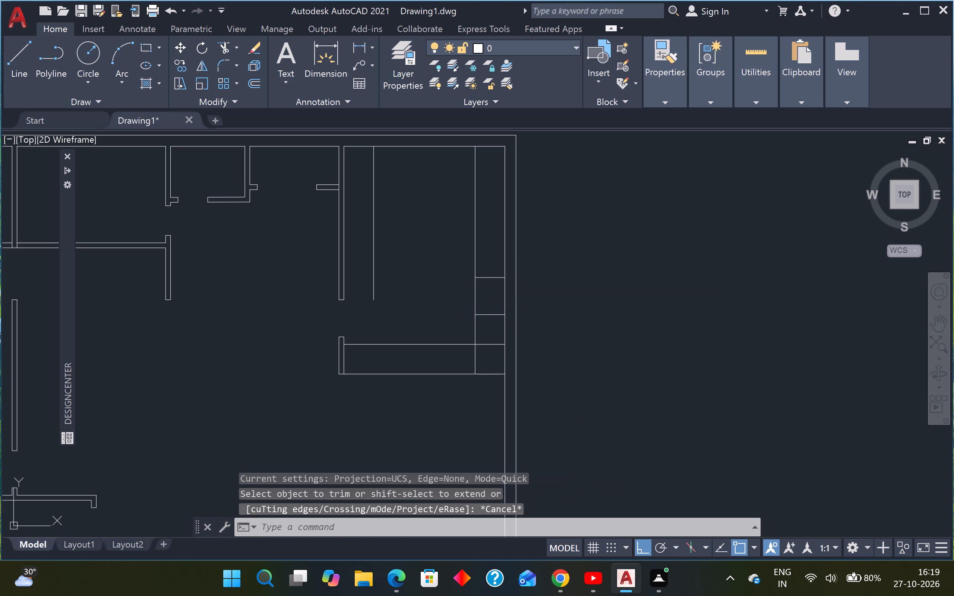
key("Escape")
Extend the two upper short horizontal lines to the outer face of the east outer wall.
type("EX")
key("space")
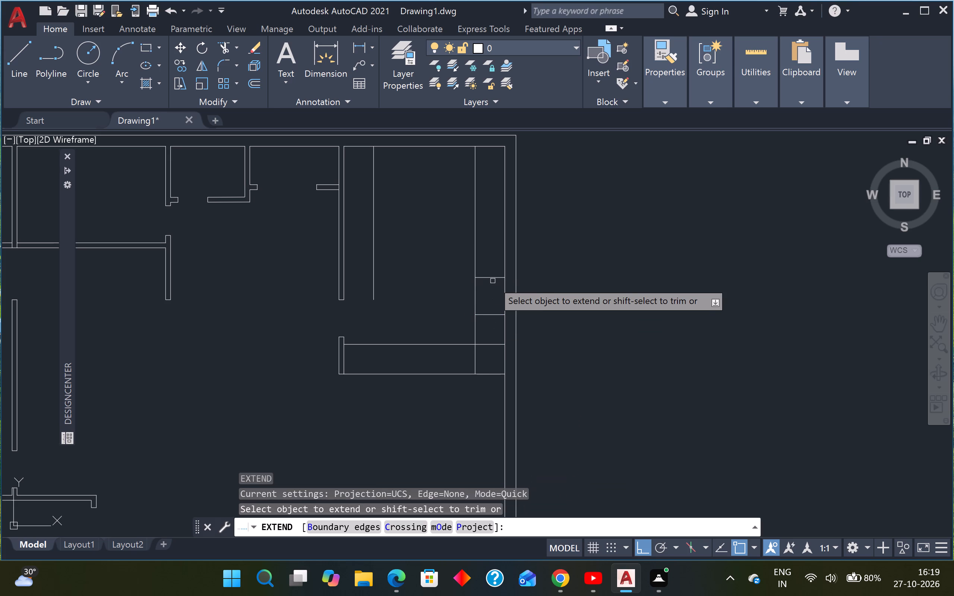
left_click(492, 279)
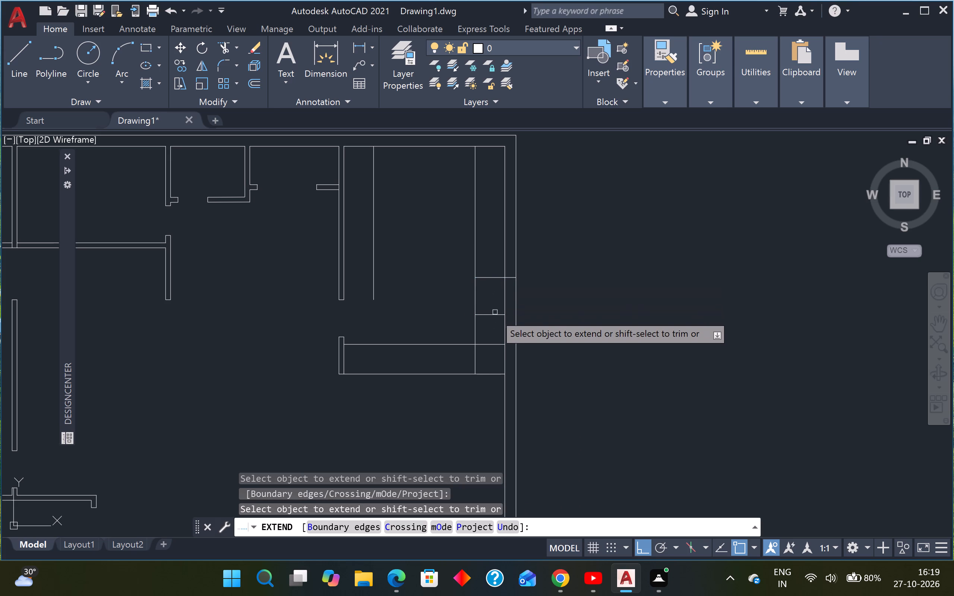
left_click(496, 314)
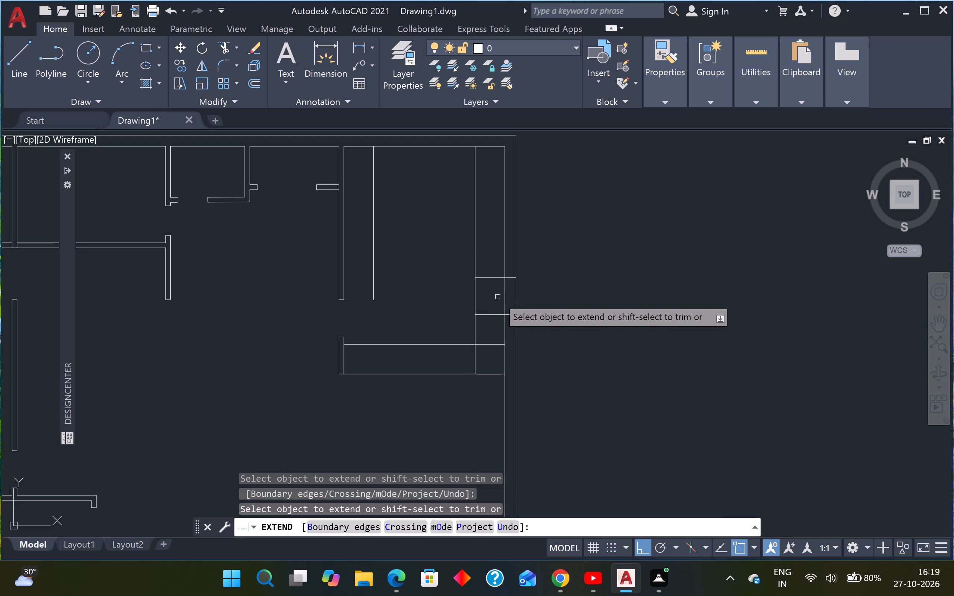
key("Escape")
key("Escape")
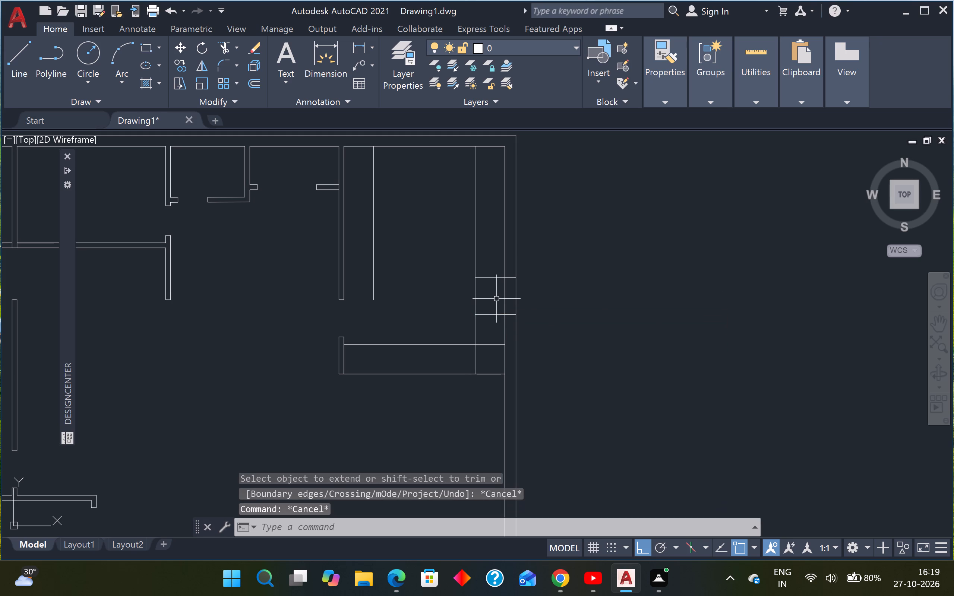
Trim both east outer wall faces and the vertical 2' offset line between the two extended lines to open a 2'6" doorway.
type("TR")
key("space")
left_click(496, 299)
left_click(527, 302)
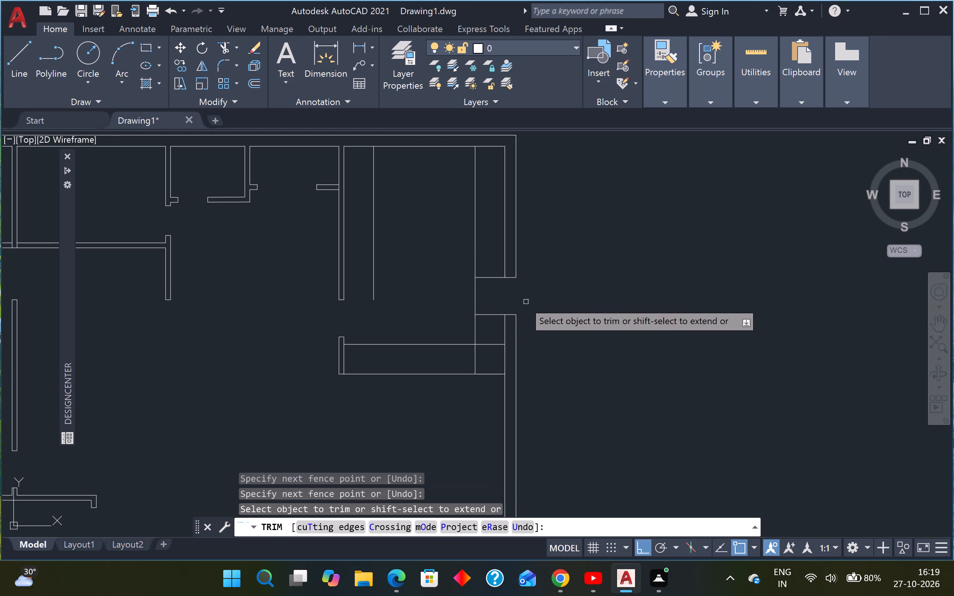
left_click(490, 294)
left_click(468, 294)
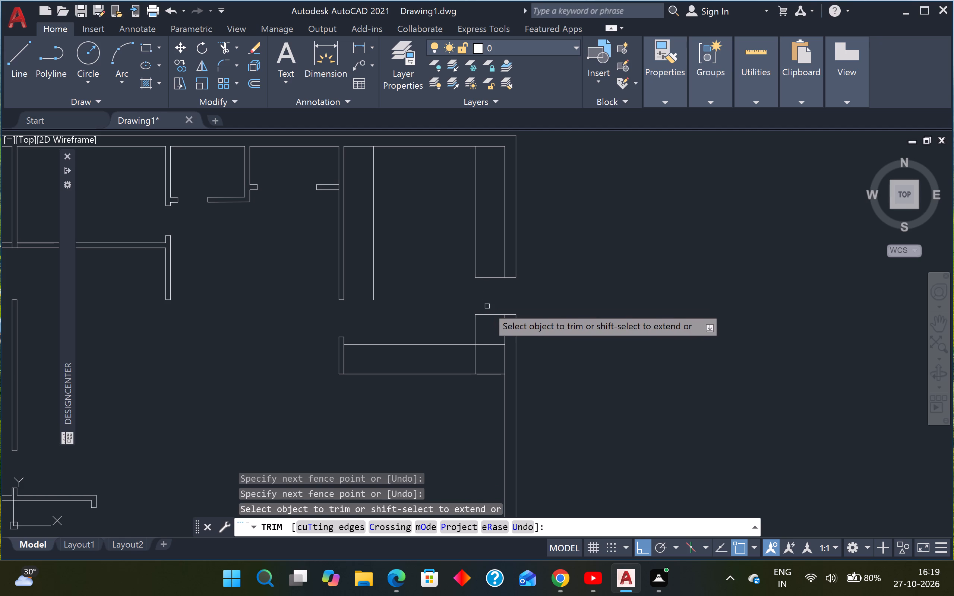
Trim the crossing horizontal and vertical 2' offset lines inside the northeast room's southeast corner, leaving an L-shaped edge.
left_click(489, 338)
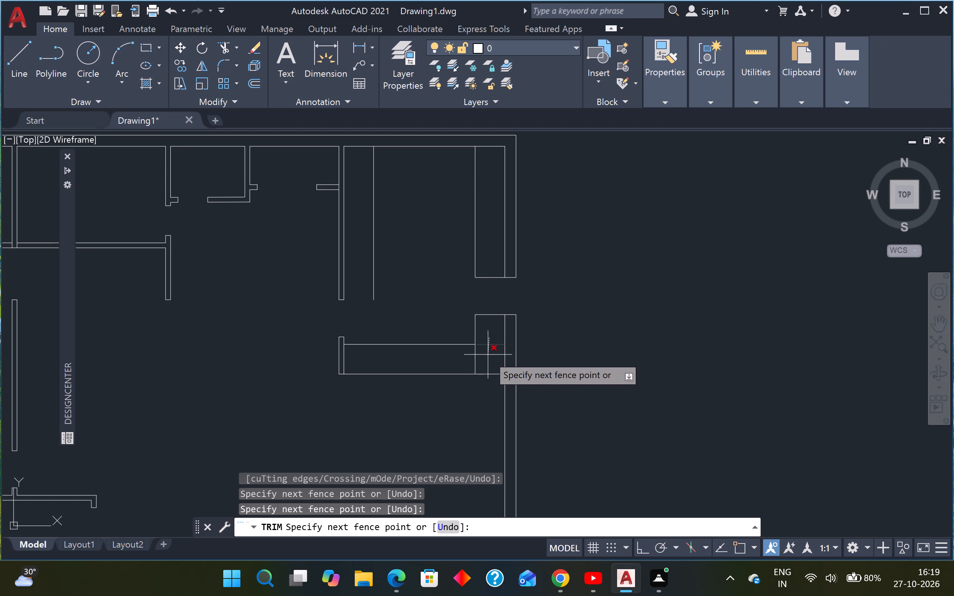
left_click(487, 355)
left_click_drag(487, 356, 481, 357)
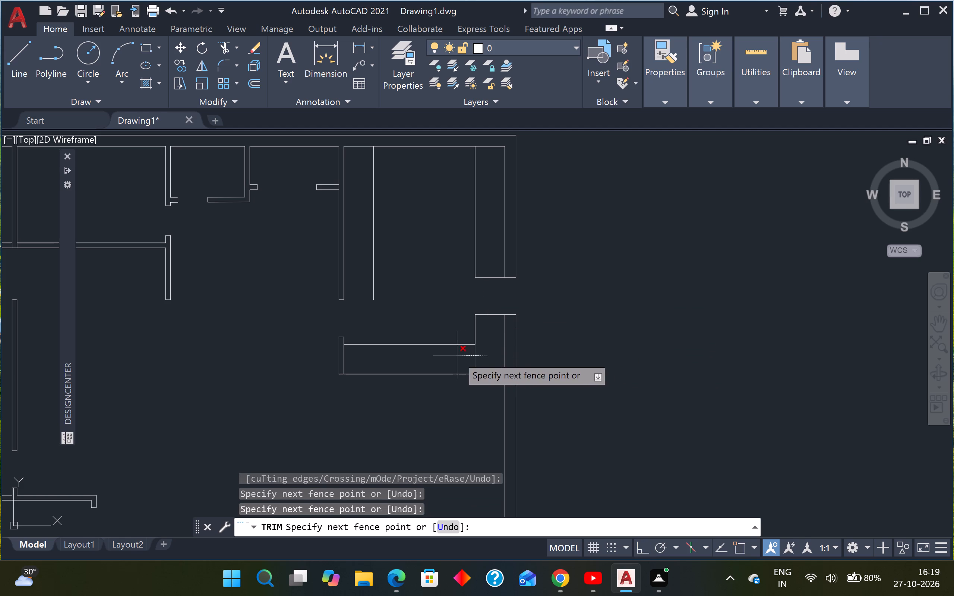
left_click(456, 355)
key("Escape")
key("Escape")
Offset the horizontal line at the northeast room's south end 6" to the north.
type("O")
key("space")
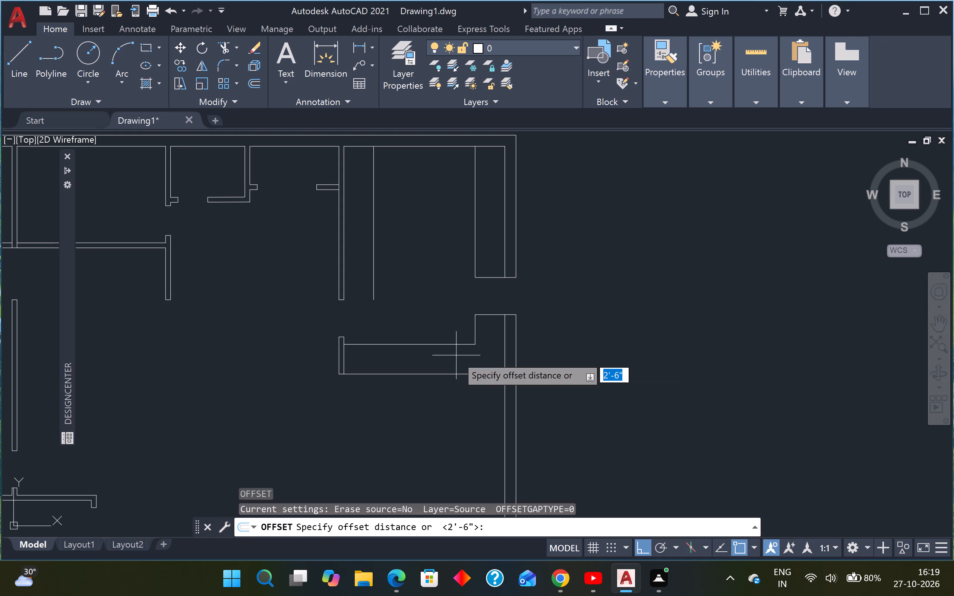
type("6\"")
key("Return")
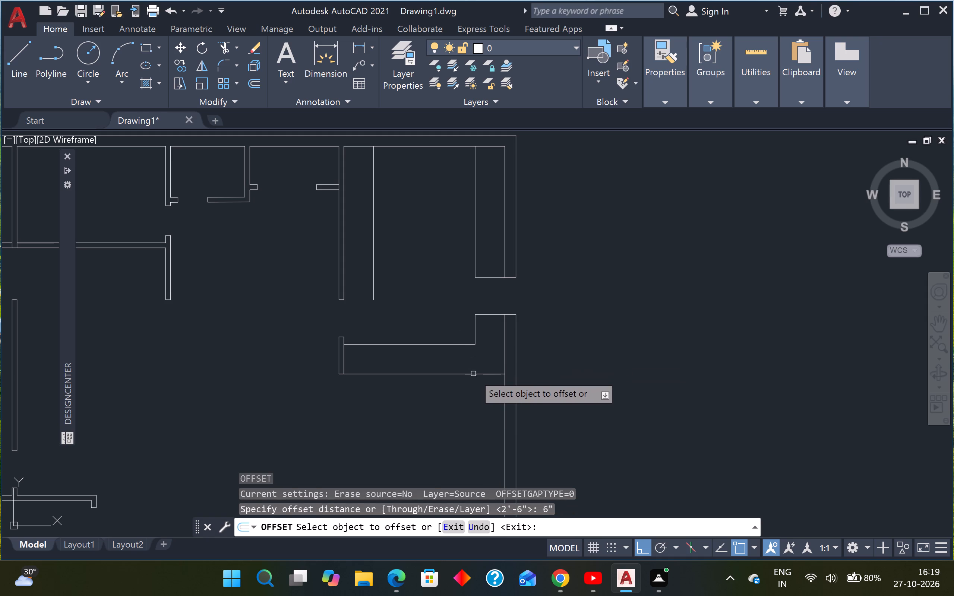
left_click(473, 373)
left_click(481, 352)
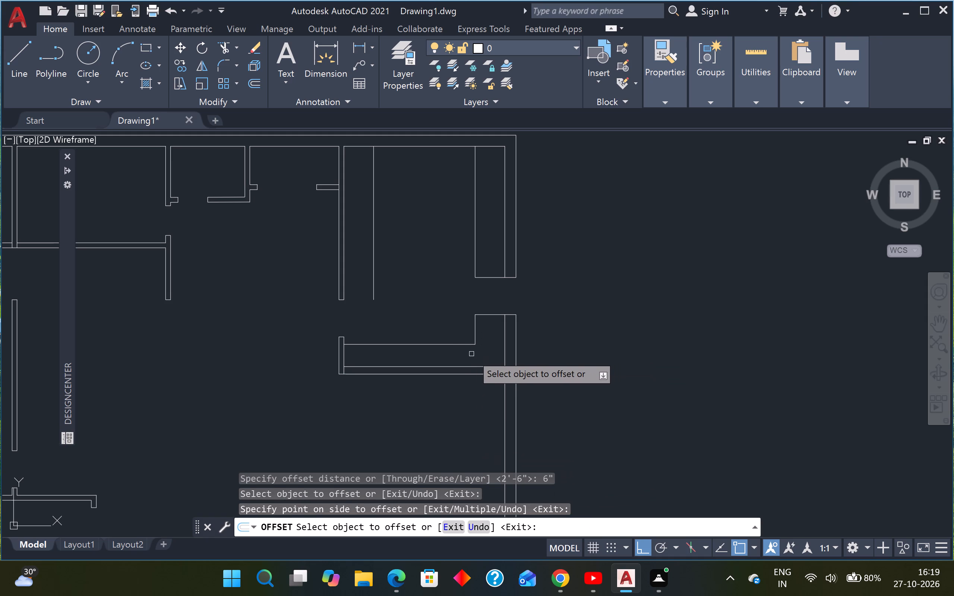
scroll(476, 351, "down", 1)
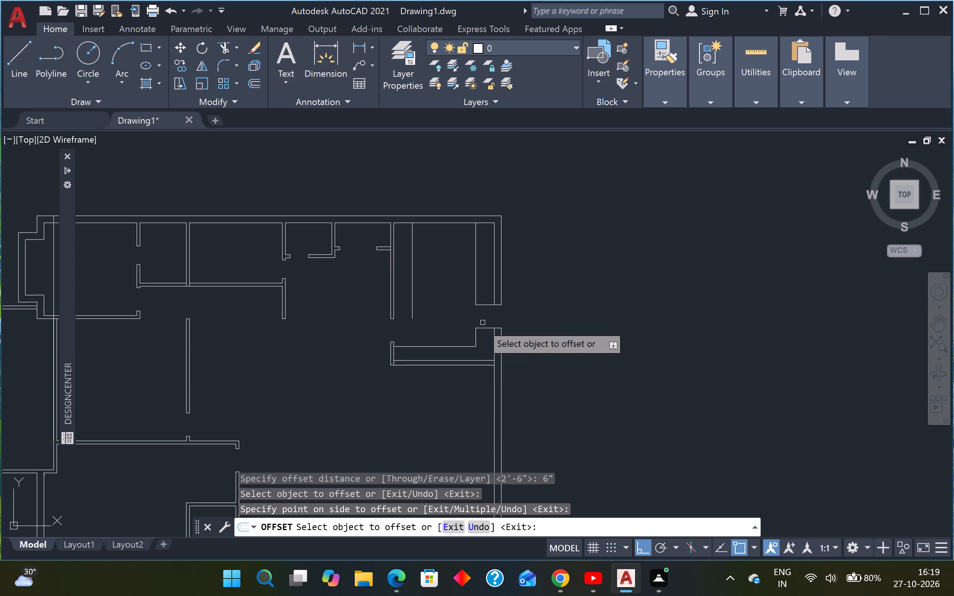
Draw a vertical line across the doorway gap in the northeast room's 2' offset line, joining its two ends.
scroll(480, 307, "up", 1)
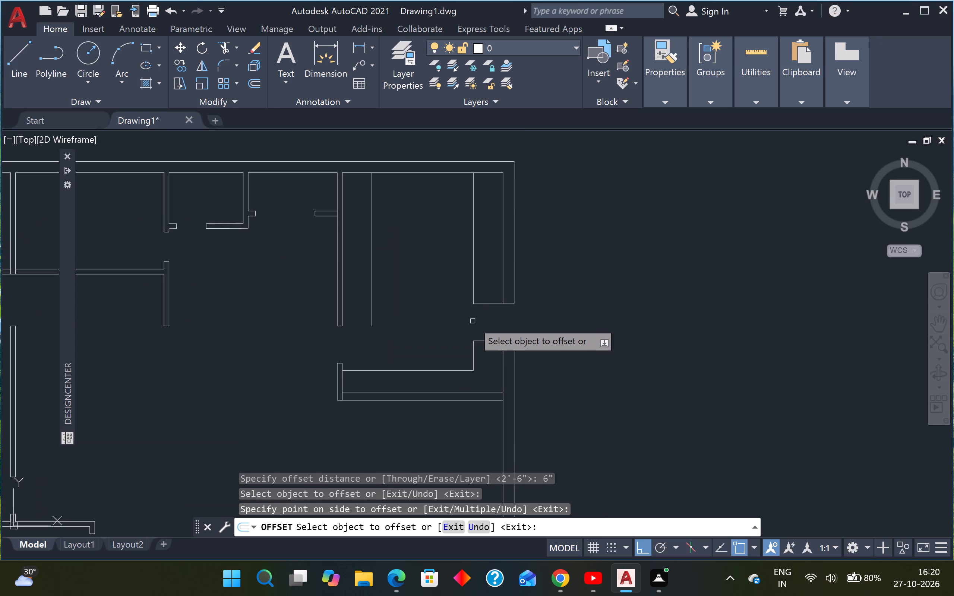
key("Escape")
key("Escape")
type("L")
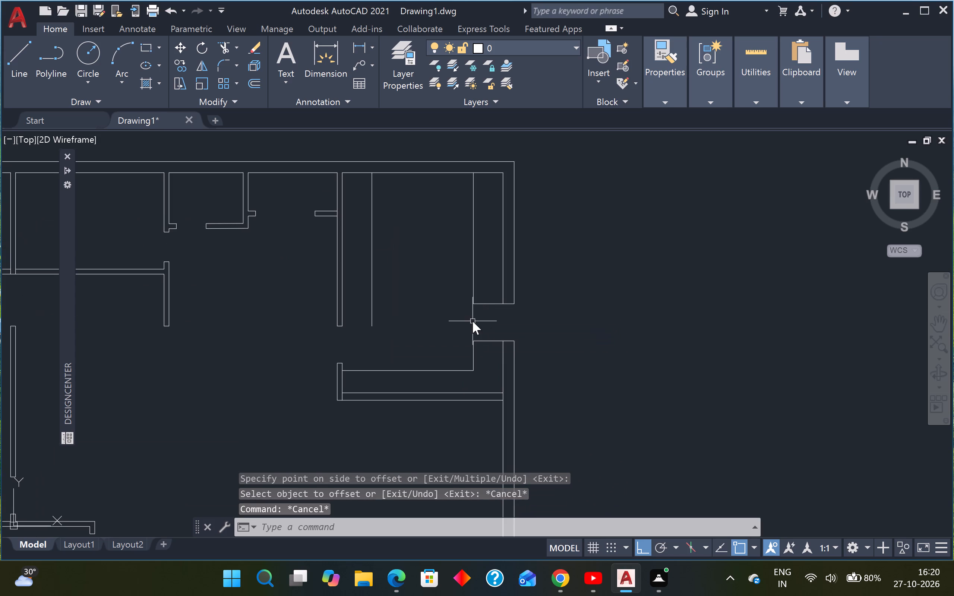
key("space")
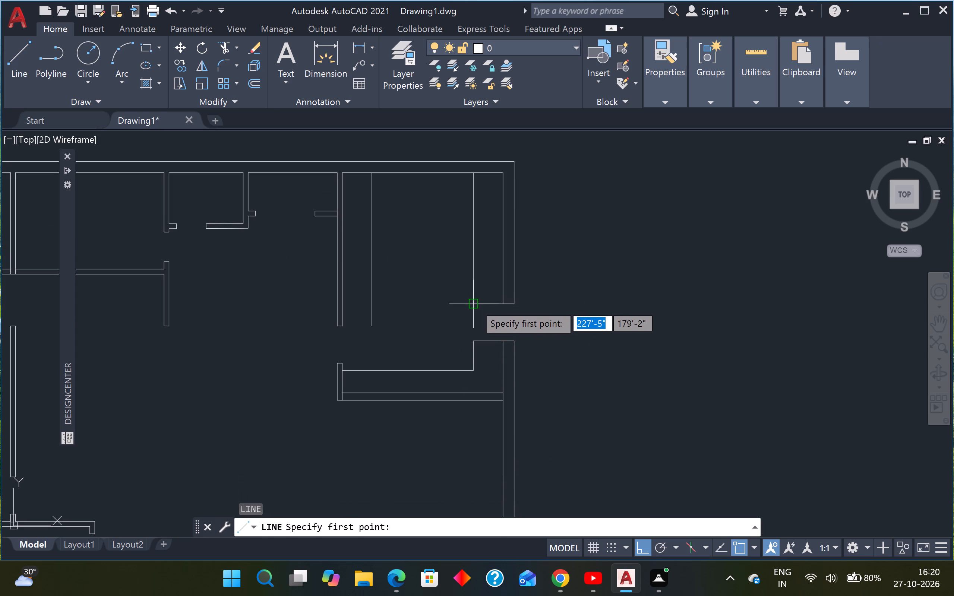
left_click(475, 304)
left_click(474, 338)
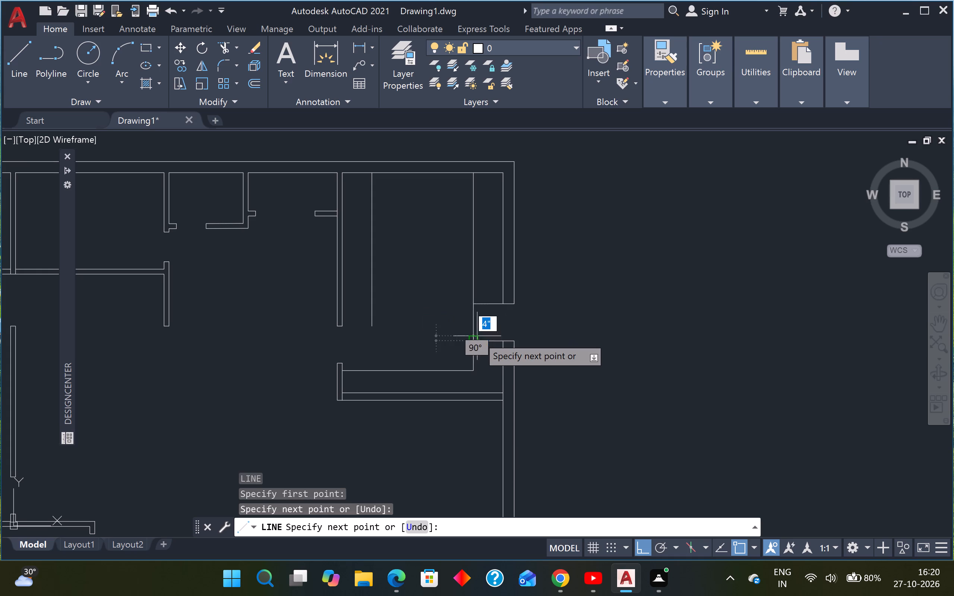
key("Escape")
key("Escape")
Trim the two short horizontal lines between the 2' offset line and the east wall's inner face at the doorway.
type("TR")
key("space")
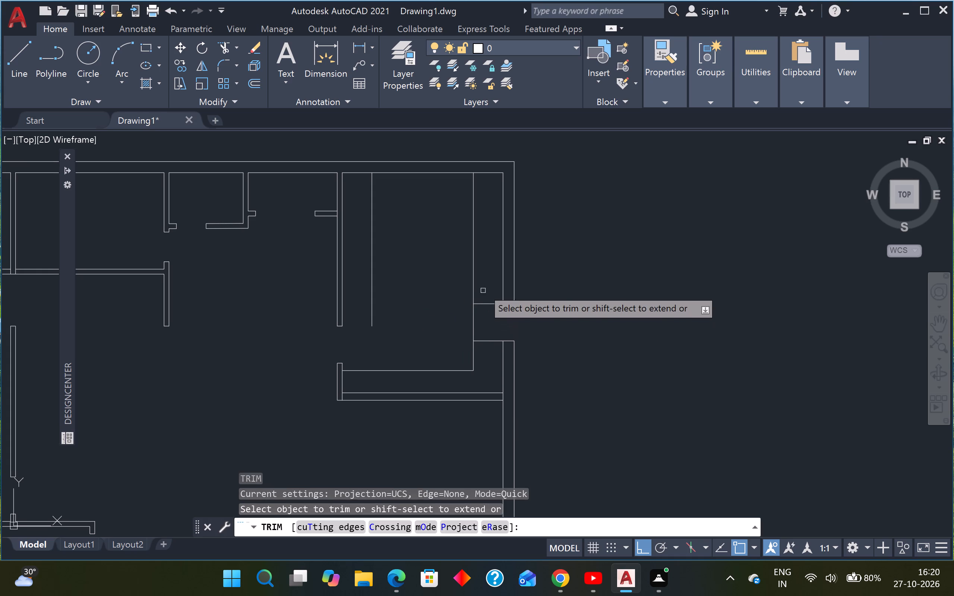
left_click(483, 288)
left_click(483, 347)
key("Escape")
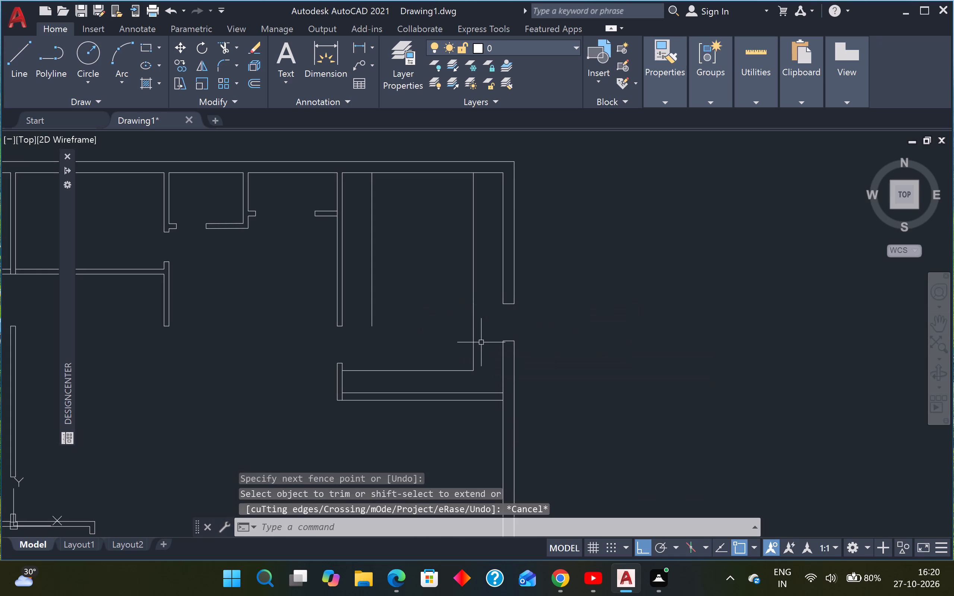
key("Escape")
key("Escape")
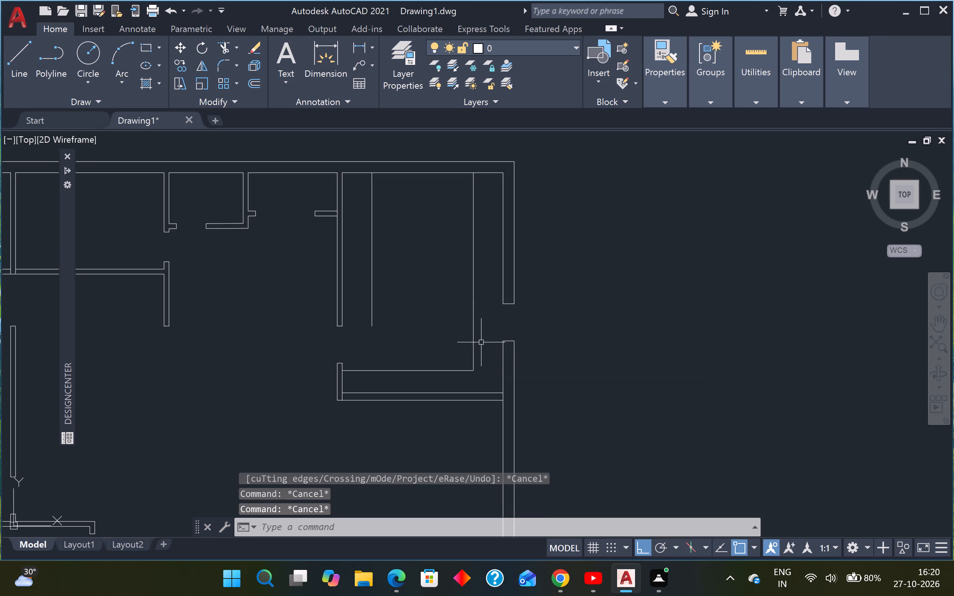
Close the DesignCenter and open the Tool Palettes.
key("ctrl+2")
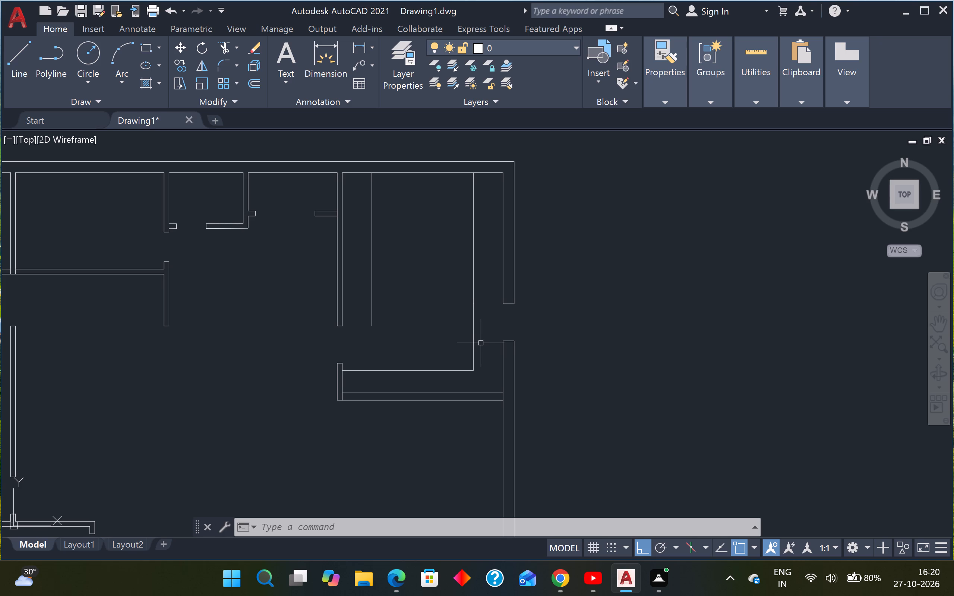
scroll(480, 345, "down", 1)
scroll(489, 344, "up", 1)
key("Escape")
key("Escape")
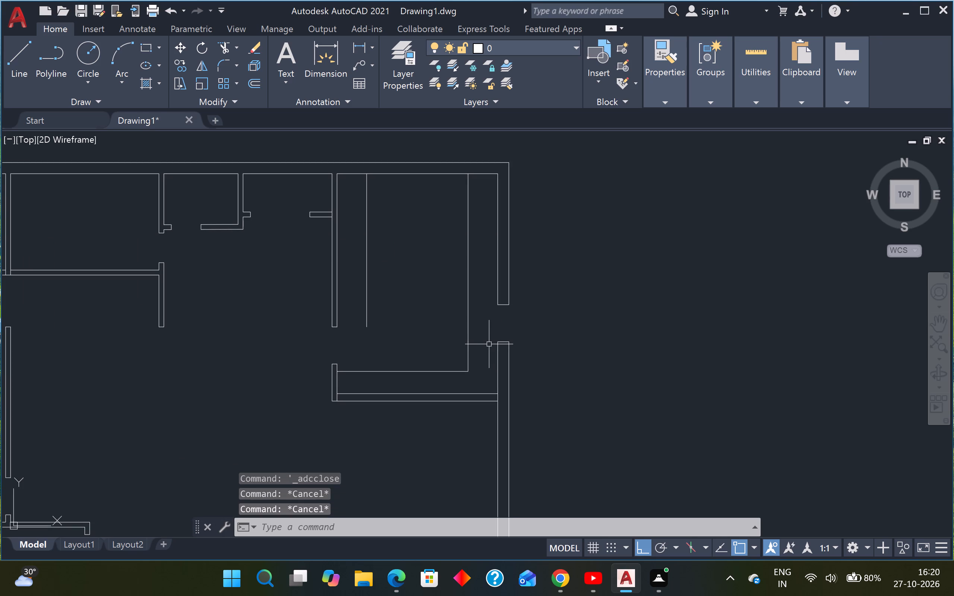
key("ctrl+3")
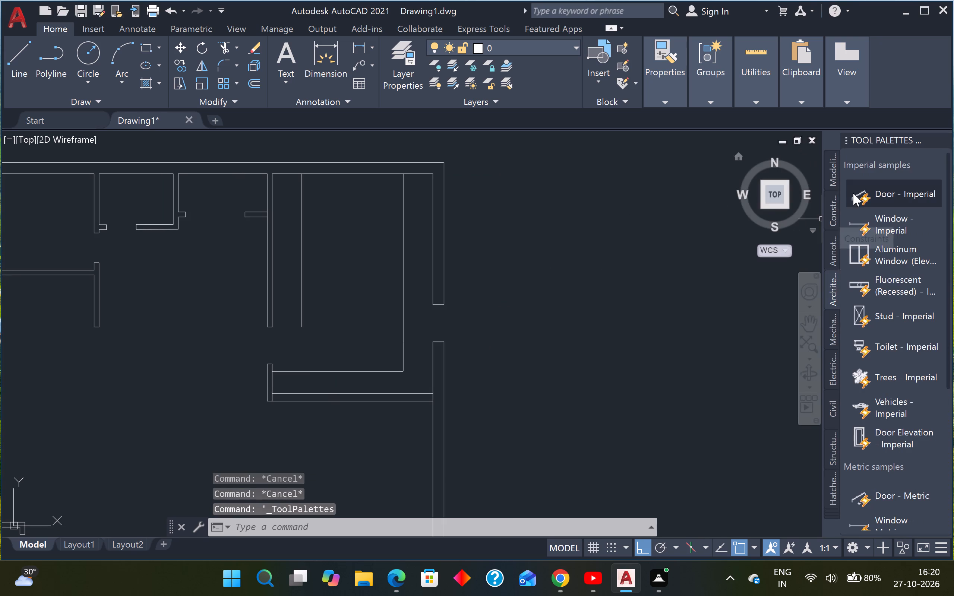
key("Escape")
key("Escape")
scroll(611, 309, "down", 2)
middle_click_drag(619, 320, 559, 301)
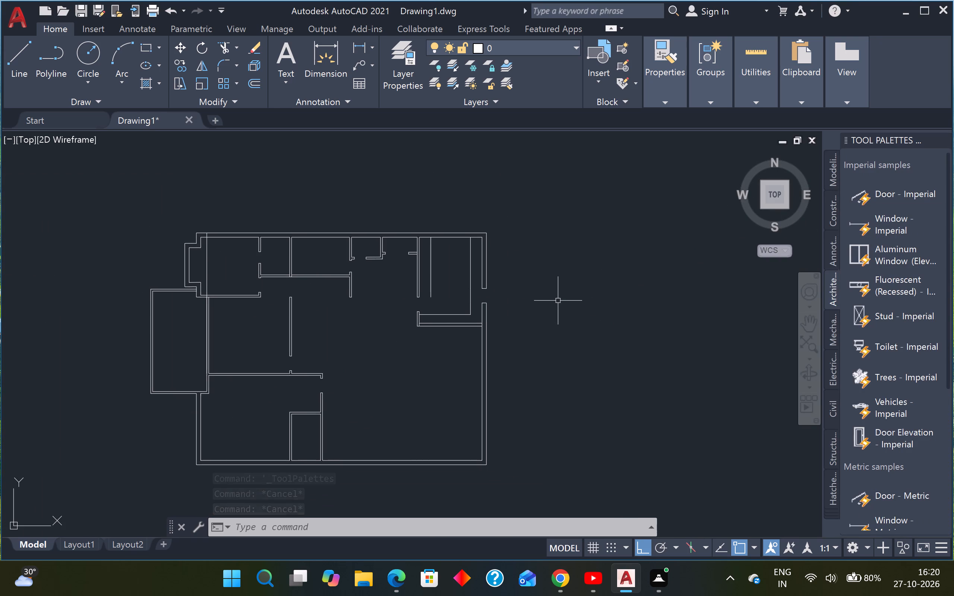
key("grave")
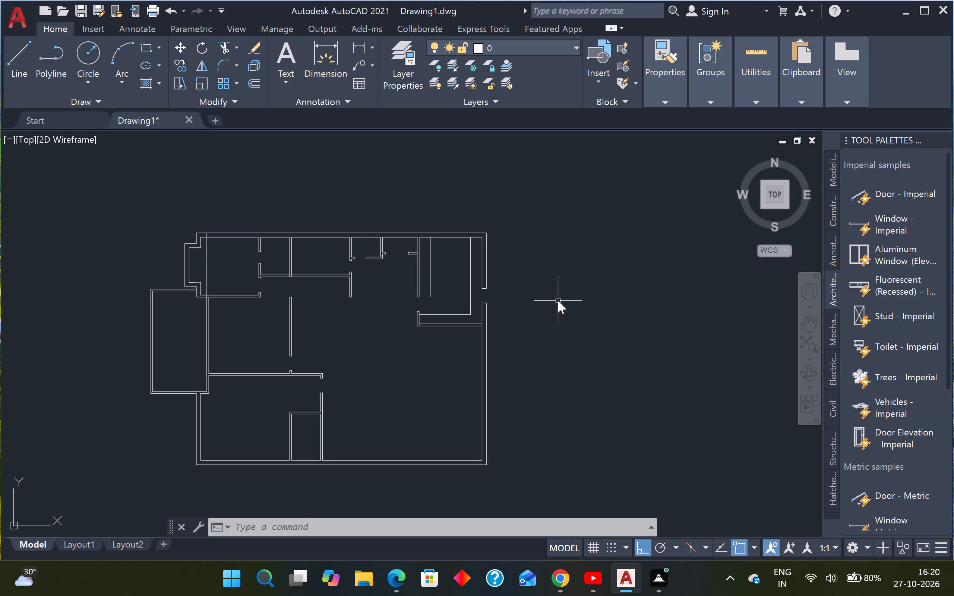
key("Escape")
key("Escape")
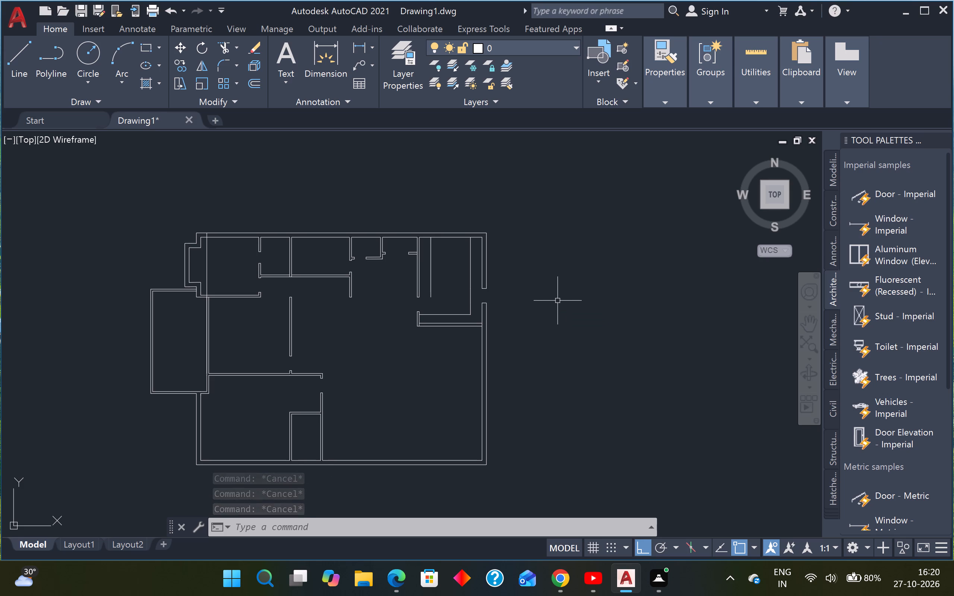
Offset the jamb line at the east doorway's south side 6" to the south.
type("O")
key("space")
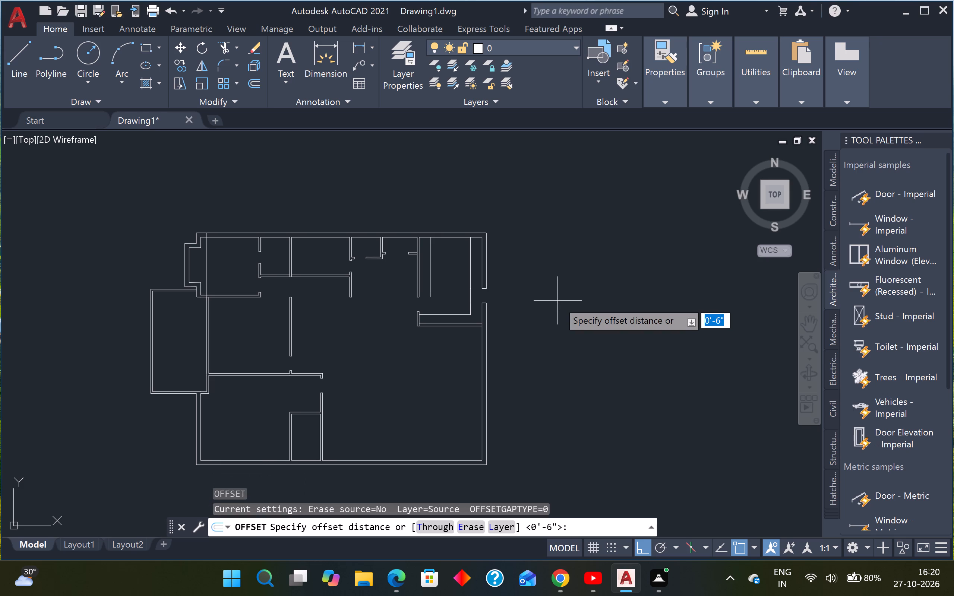
type("6\"")
key("Return")
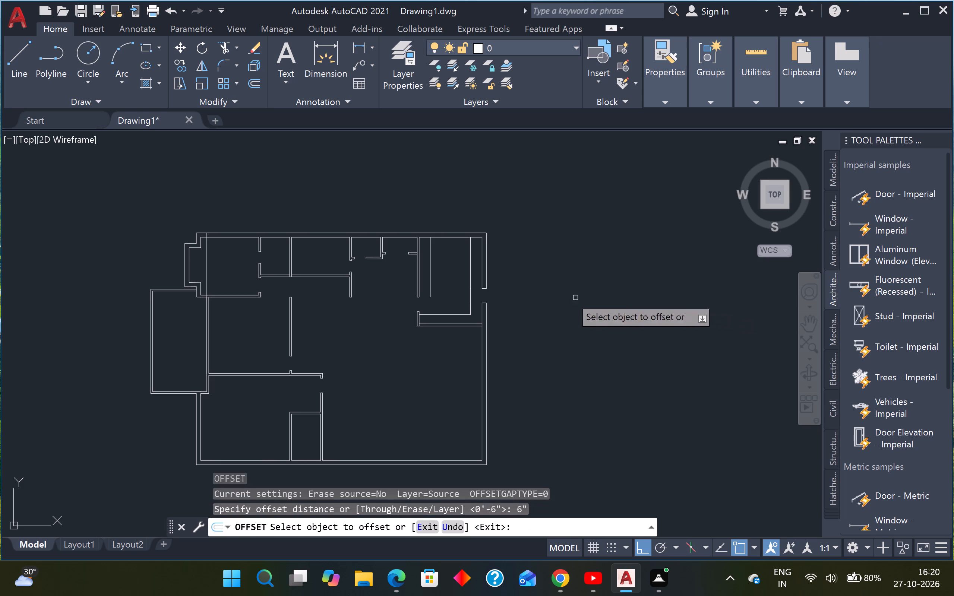
scroll(486, 310, "up", 4)
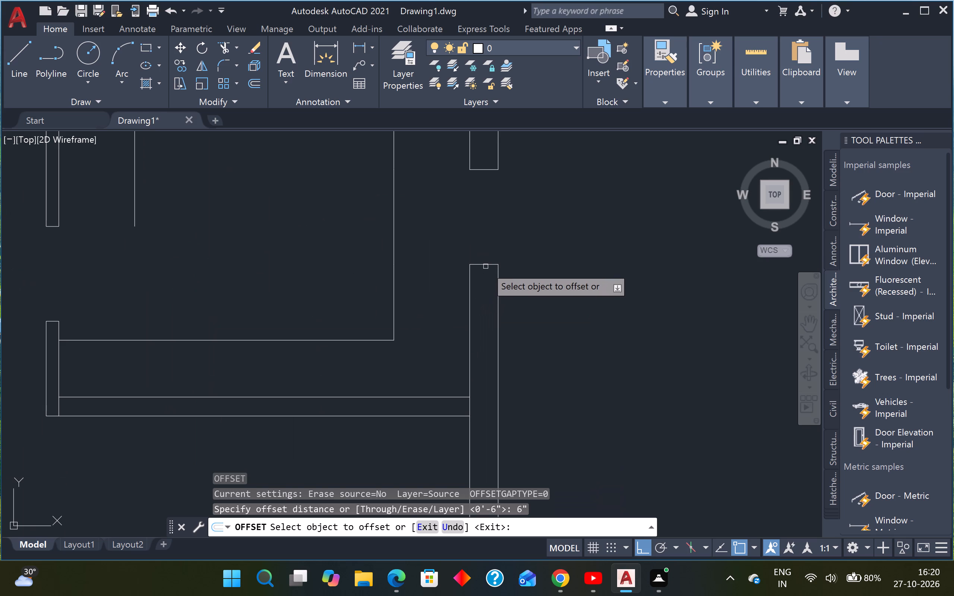
left_click(486, 266)
left_click(484, 336)
key("Escape")
key("Escape")
Offset the 6" jamb offset line a further 4" to the south inside the east wall.
type("O")
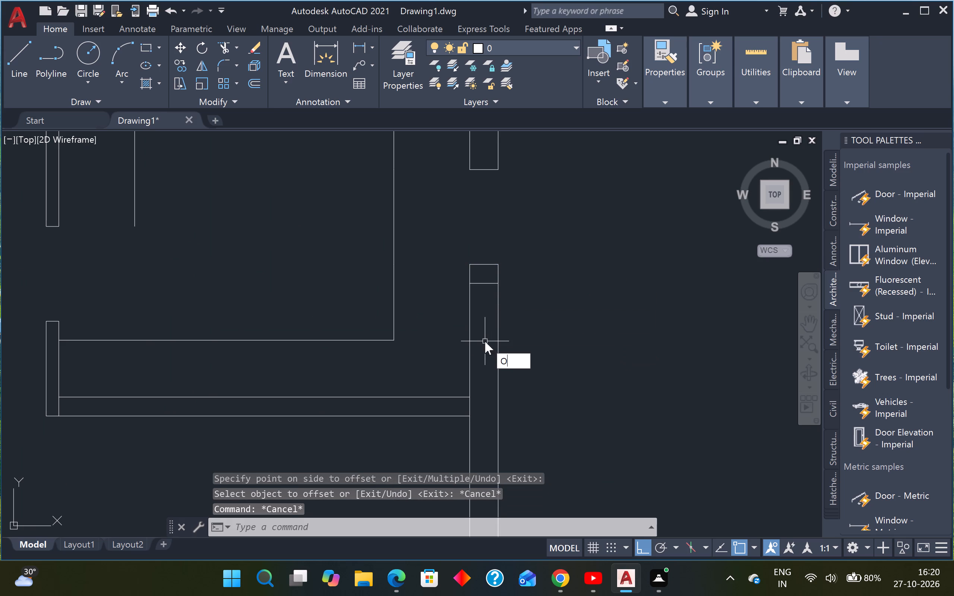
key("space")
type("4\"")
key("Return")
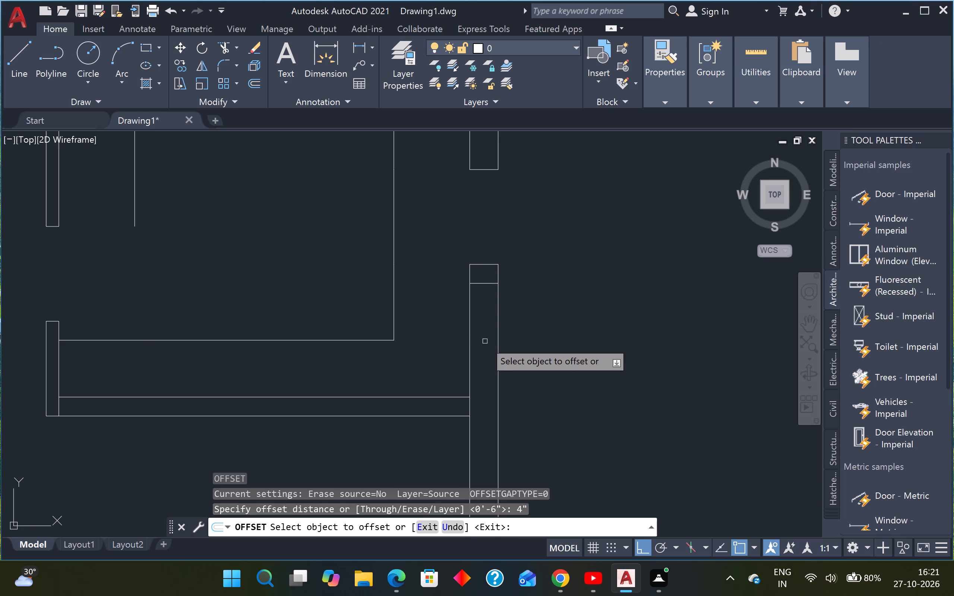
left_click(483, 283)
left_click(486, 313)
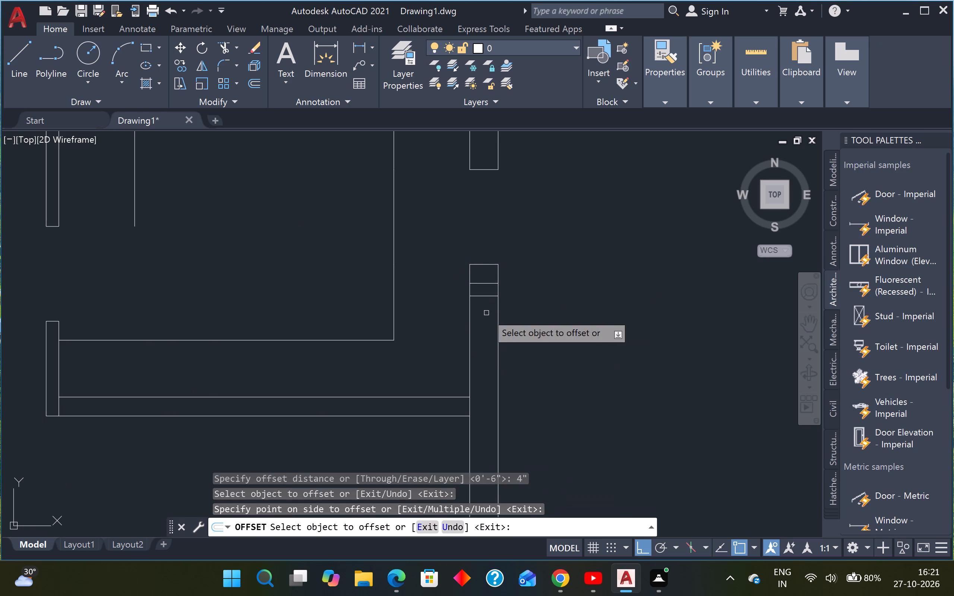
key("Escape")
scroll(495, 309, "down", 4)
key("Escape")
key("Escape")
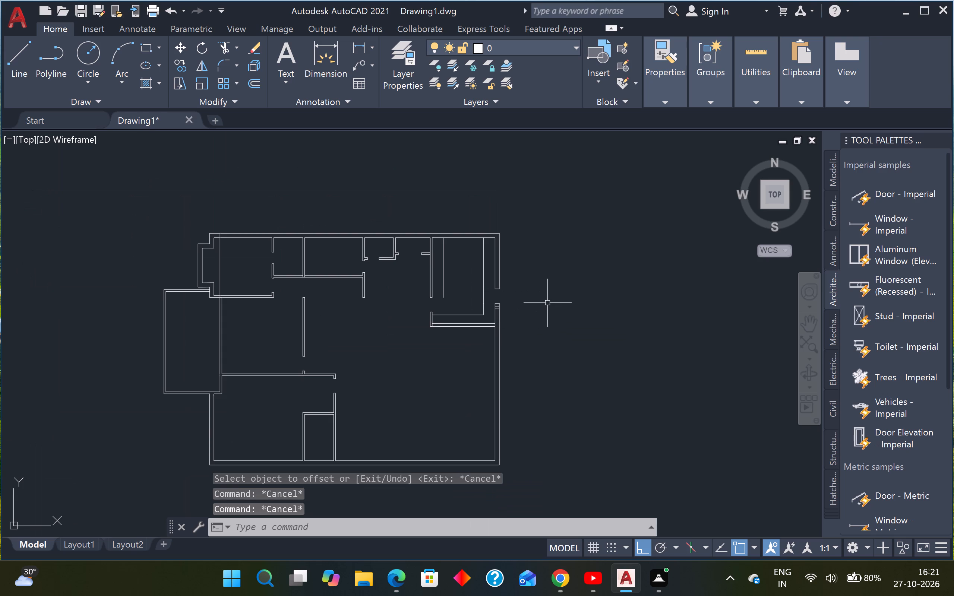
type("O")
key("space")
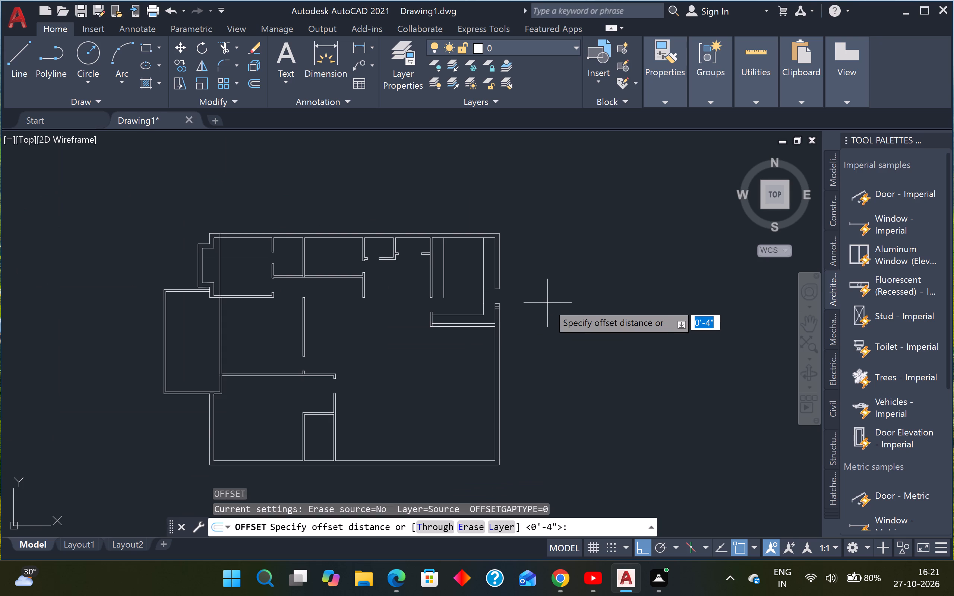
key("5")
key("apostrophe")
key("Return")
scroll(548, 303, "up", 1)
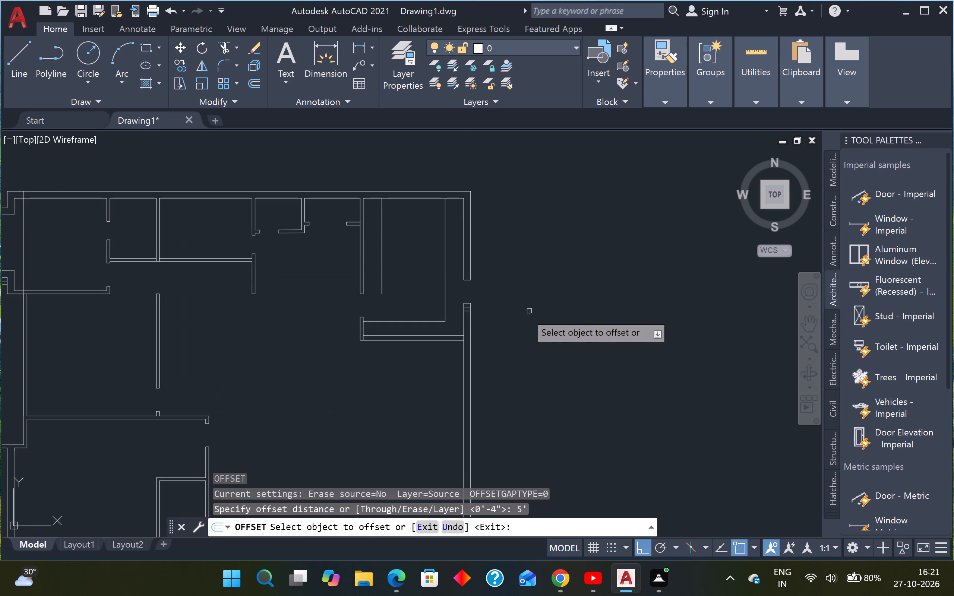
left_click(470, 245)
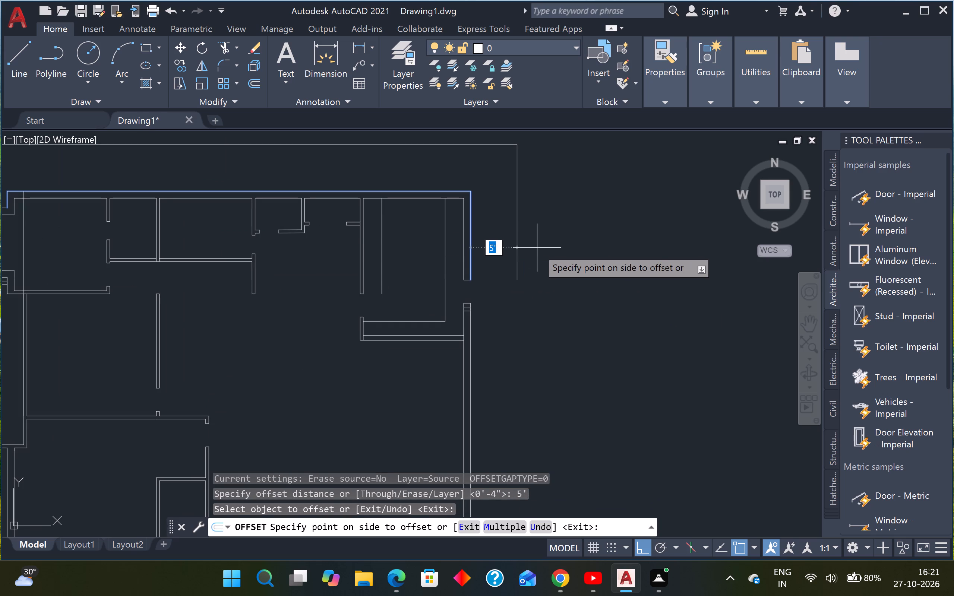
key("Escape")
Explode the outer-face polyline of the outer wall north of the east doorway.
scroll(496, 239, "up", 2)
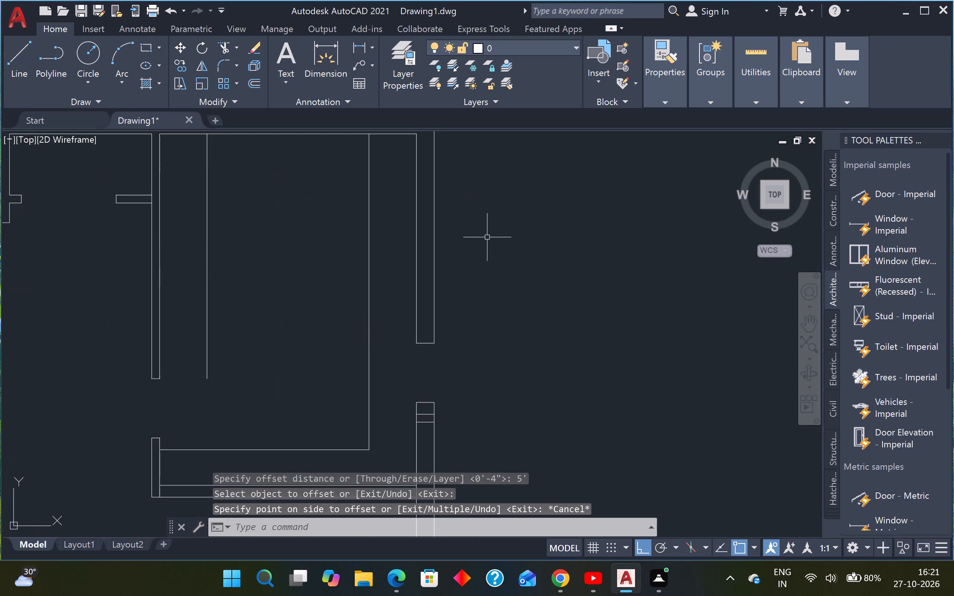
left_click_drag(485, 237, 481, 237)
left_click(432, 263)
type("EX")
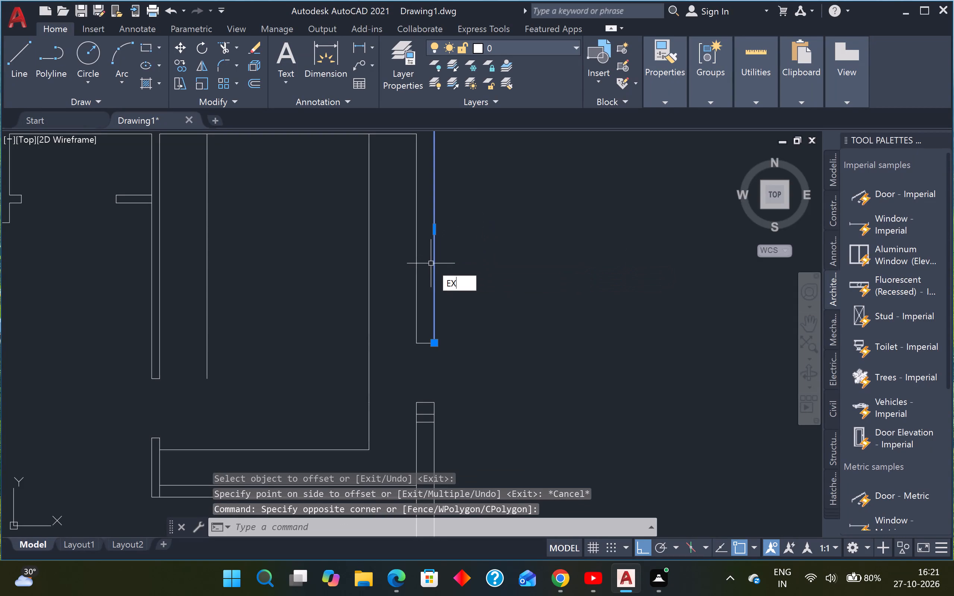
left_click(505, 314)
scroll(522, 267, "down", 3)
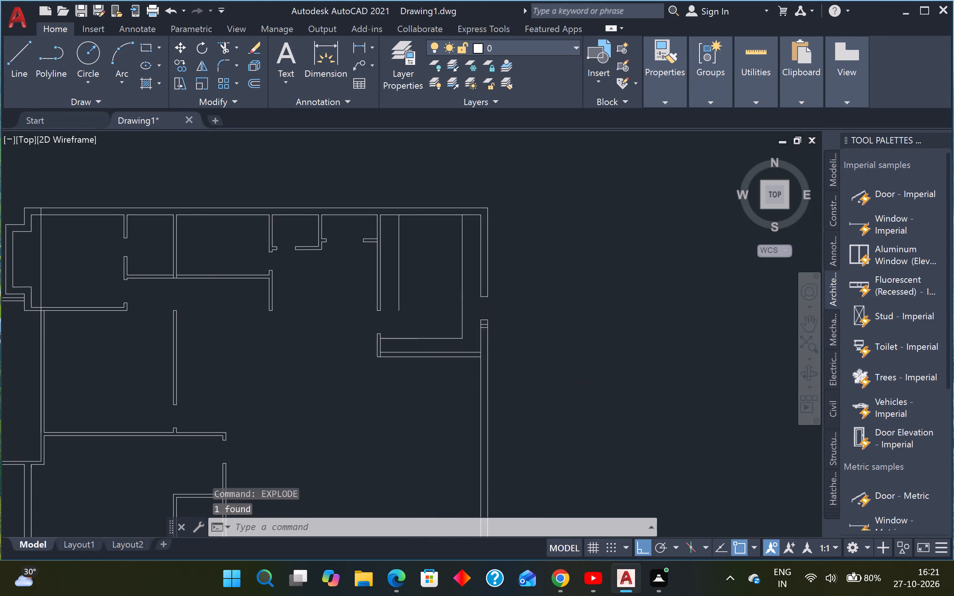
key("Escape")
key("Escape")
Offset the east outer wall's outer face 5' to the east, both north and south of the doorway.
type("O")
key("space")
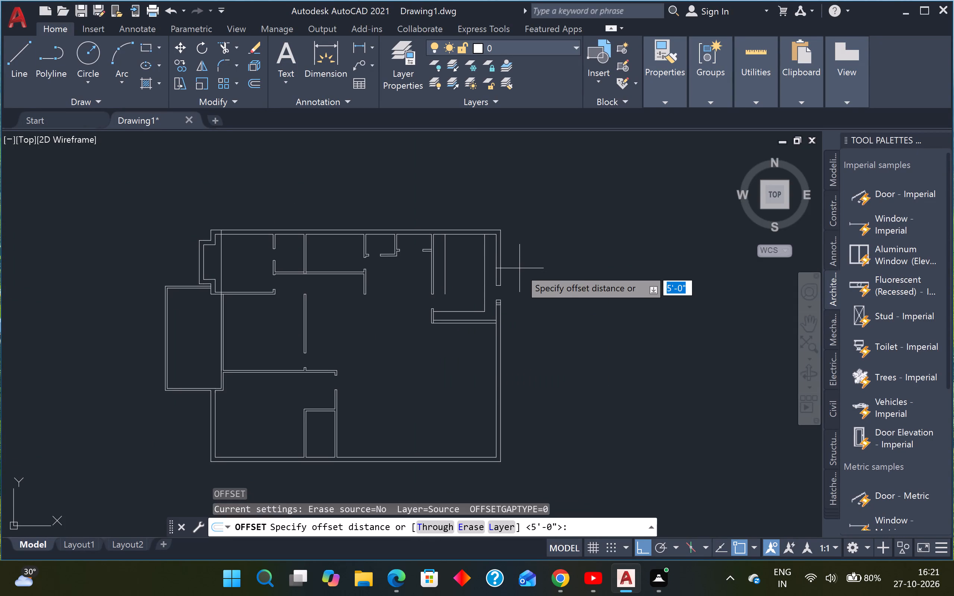
key("Return")
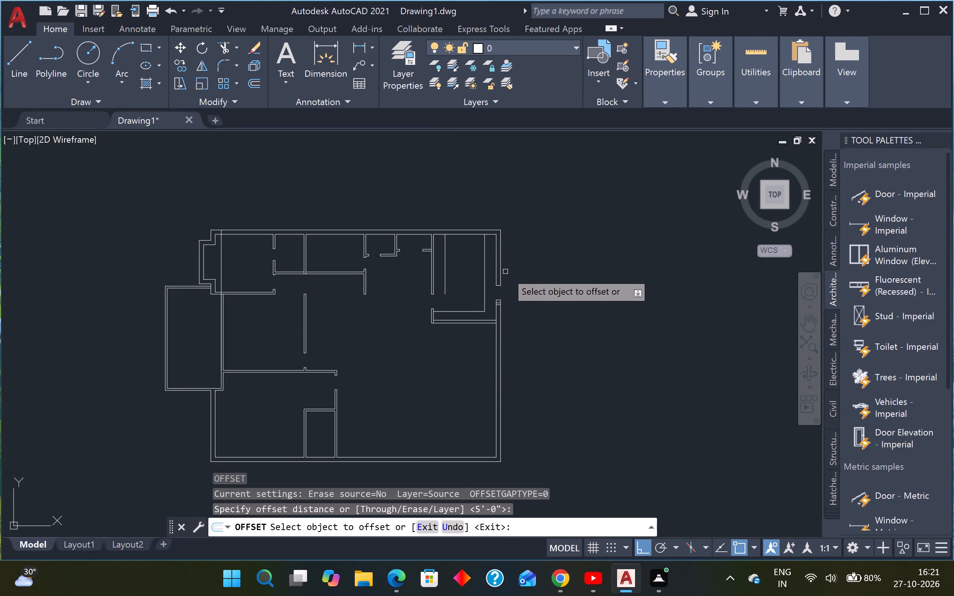
left_click(499, 266)
left_click(566, 275)
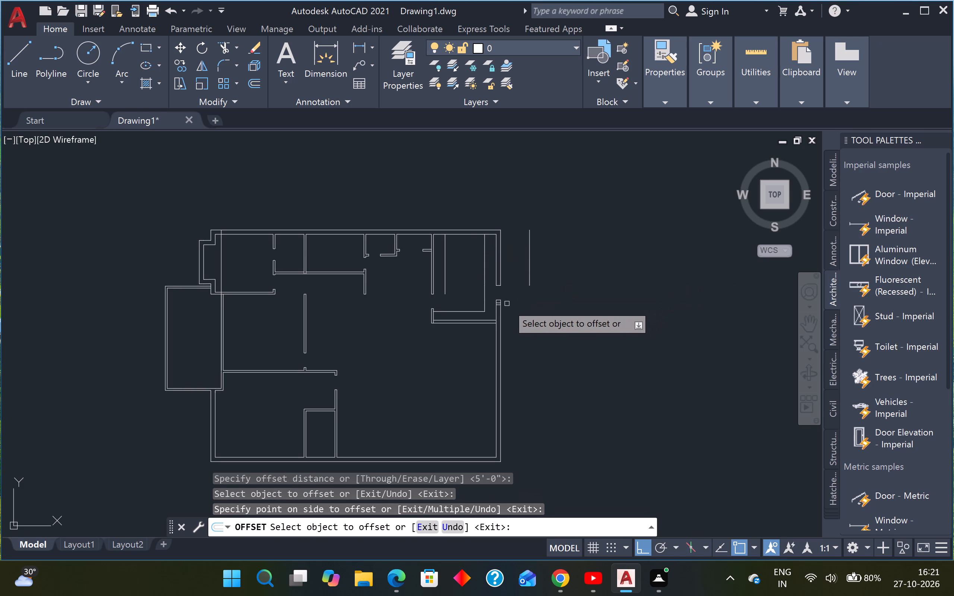
scroll(506, 304, "up", 5)
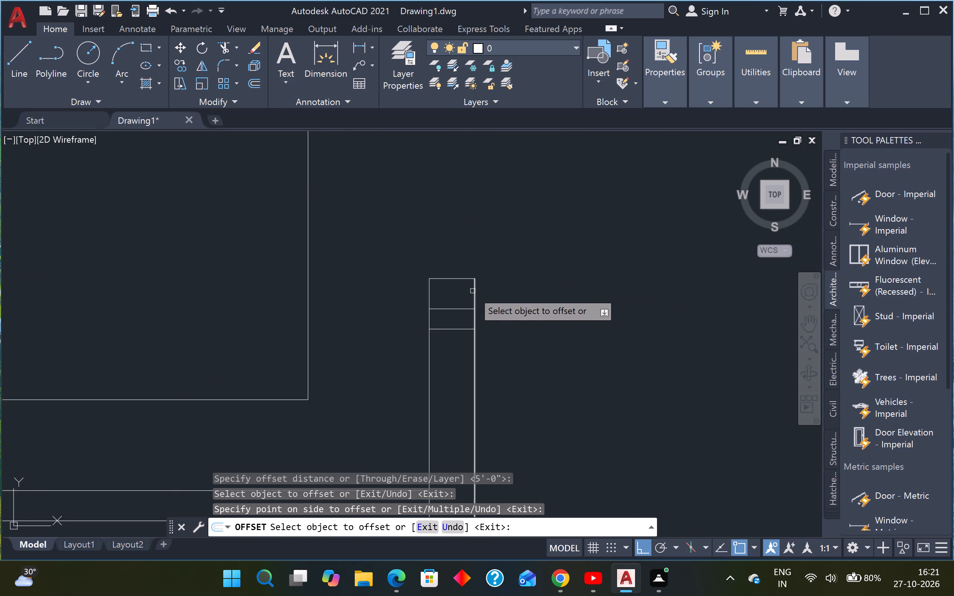
left_click(473, 291)
scroll(508, 292, "down", 4)
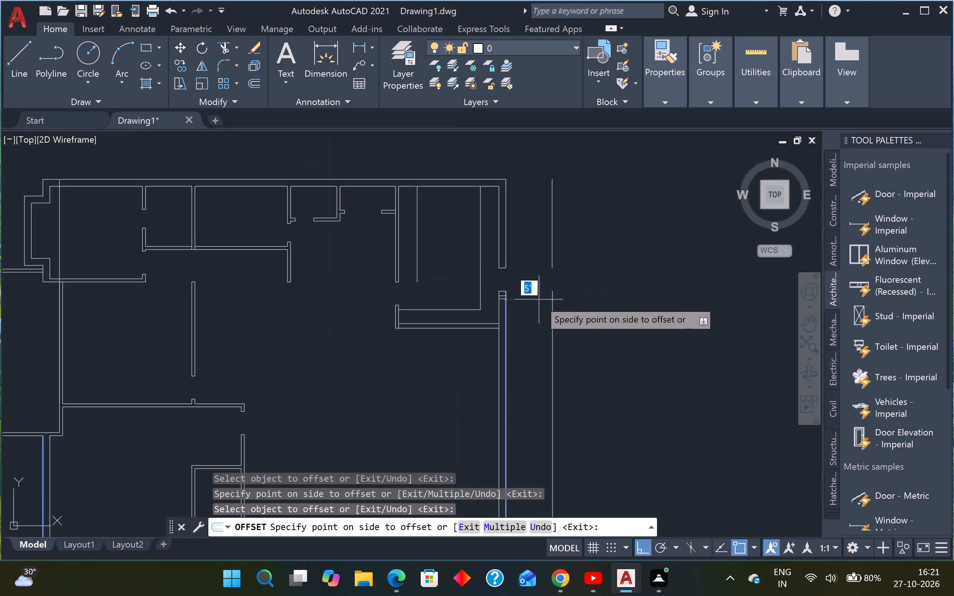
left_click(541, 299)
key("Escape")
key("Escape")
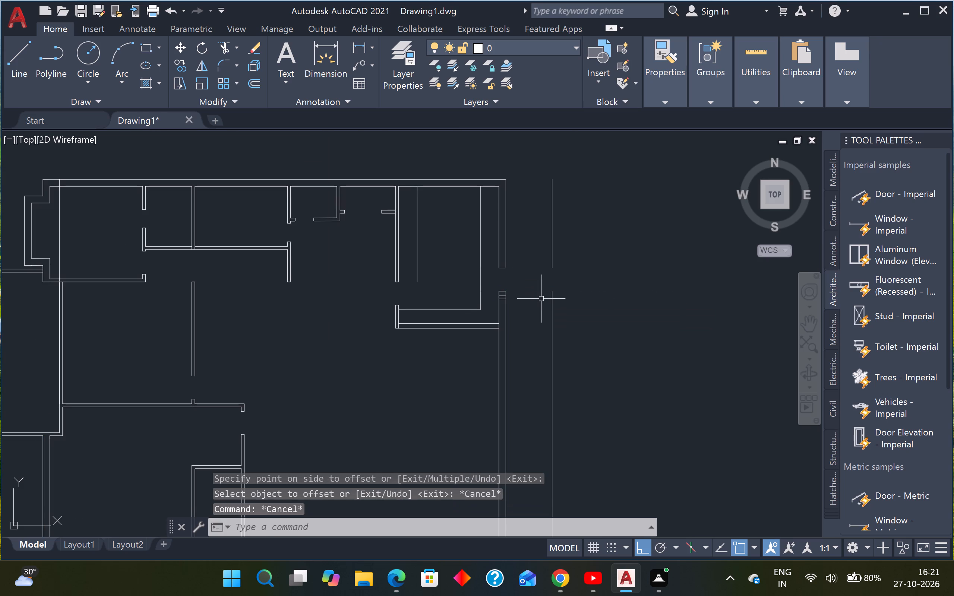
Extend the 6" jamb offset line and the north outer-wall line east to the 5' offset line, closing the offset line down to the jamb line.
type("EX")
key("space")
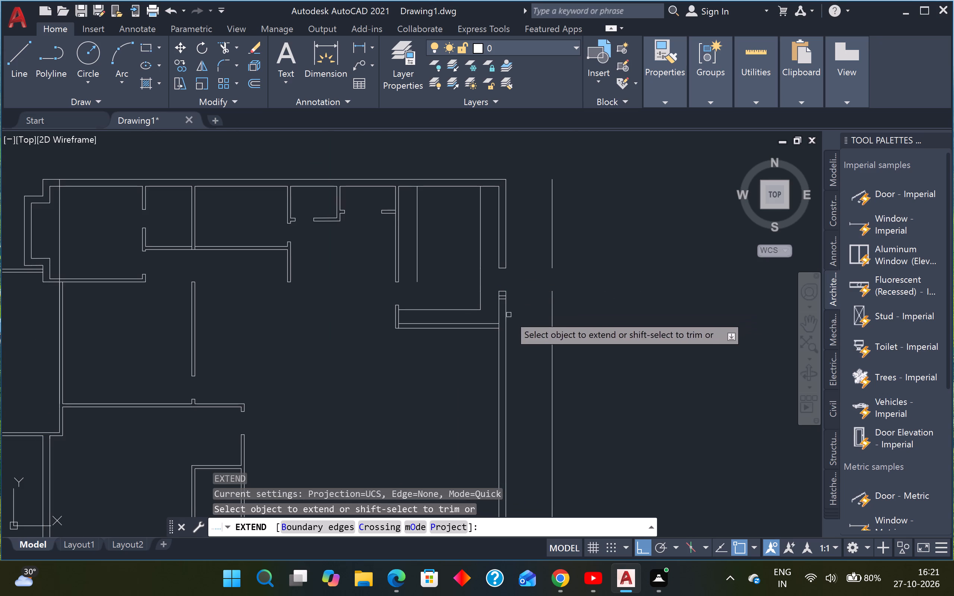
scroll(497, 299, "up", 3)
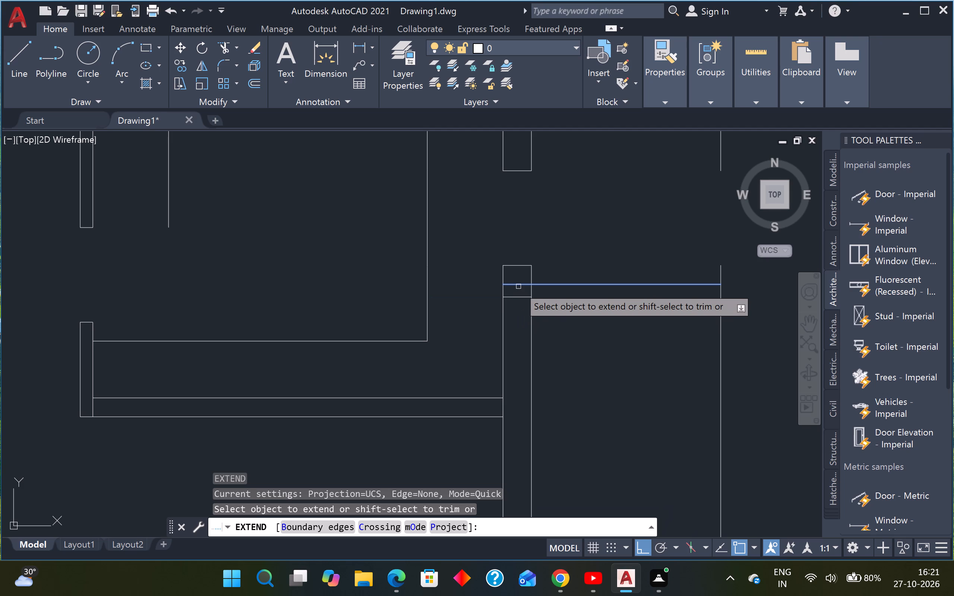
left_click(518, 286)
scroll(555, 303, "down", 2)
scroll(556, 258, "down", 3)
scroll(552, 217, "up", 4)
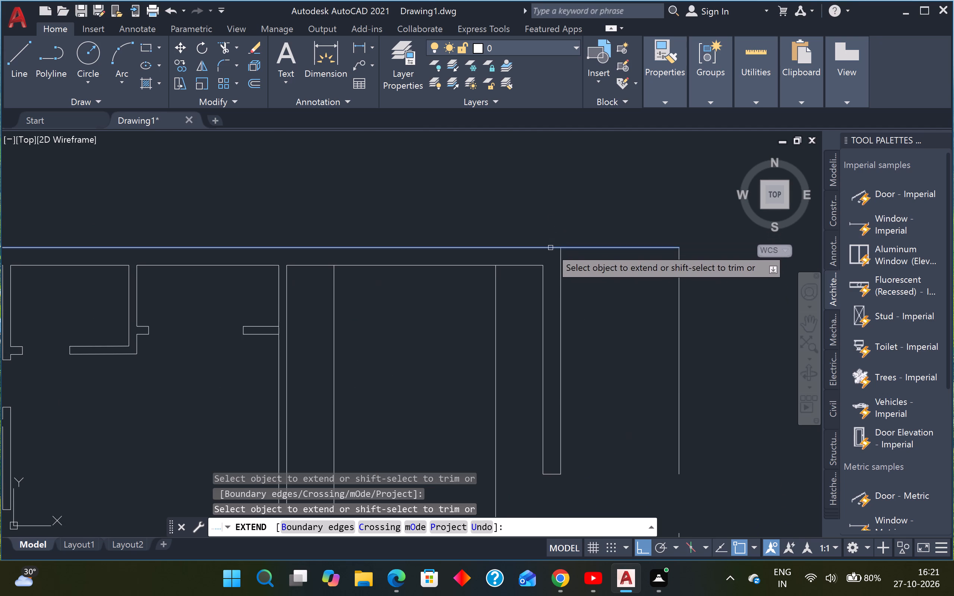
left_click(550, 248)
scroll(601, 285, "down", 3)
scroll(633, 355, "up", 3)
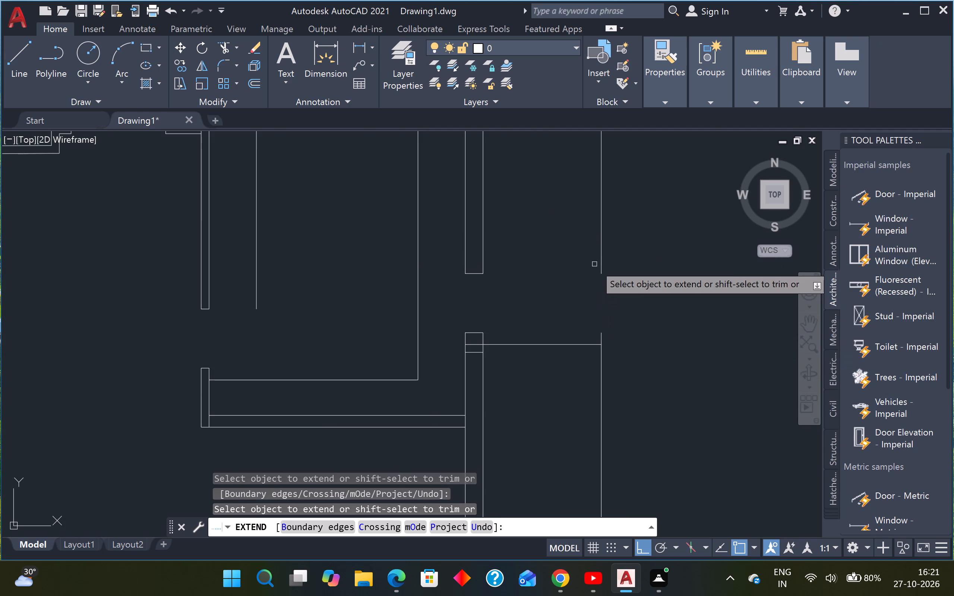
left_click(601, 263)
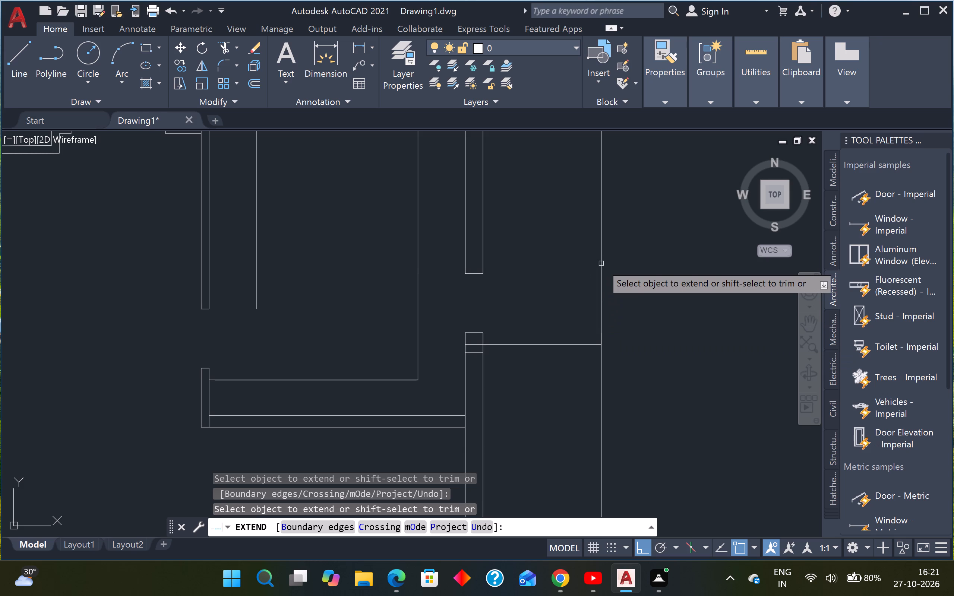
Trim away the 5' offset line south of the extended jamb line.
scroll(598, 273, "down", 1)
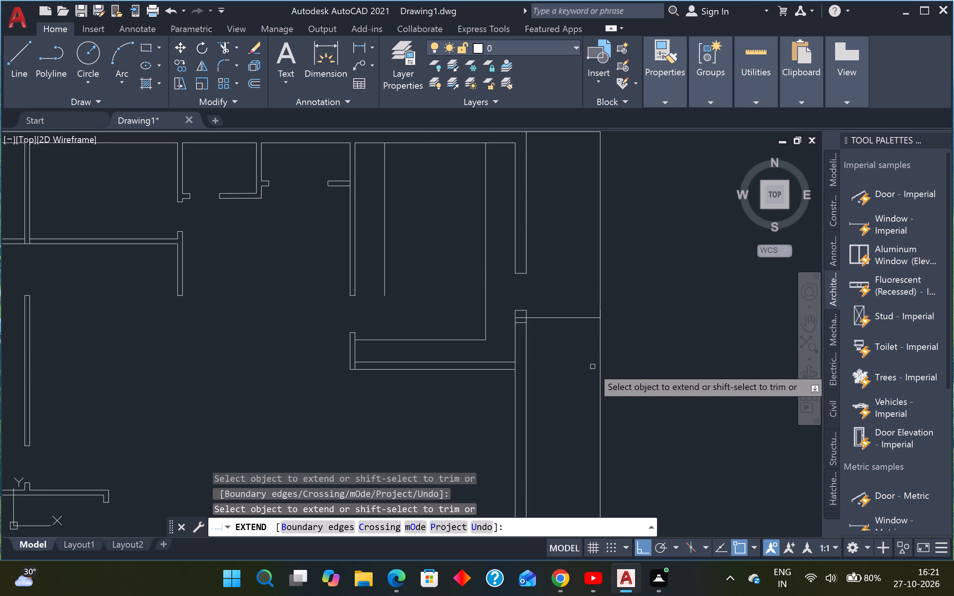
scroll(592, 368, "up", 1)
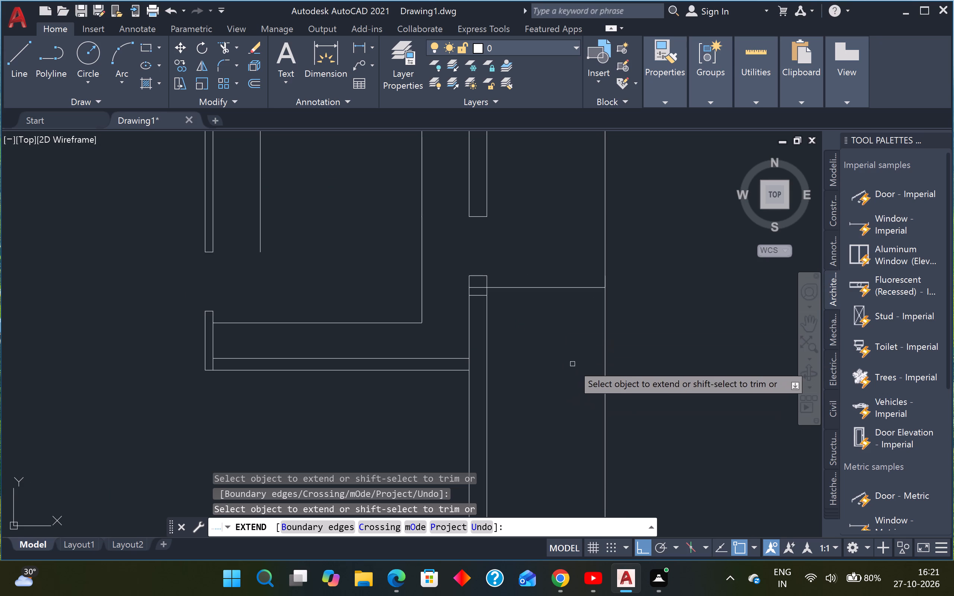
left_click(578, 345)
key("Escape")
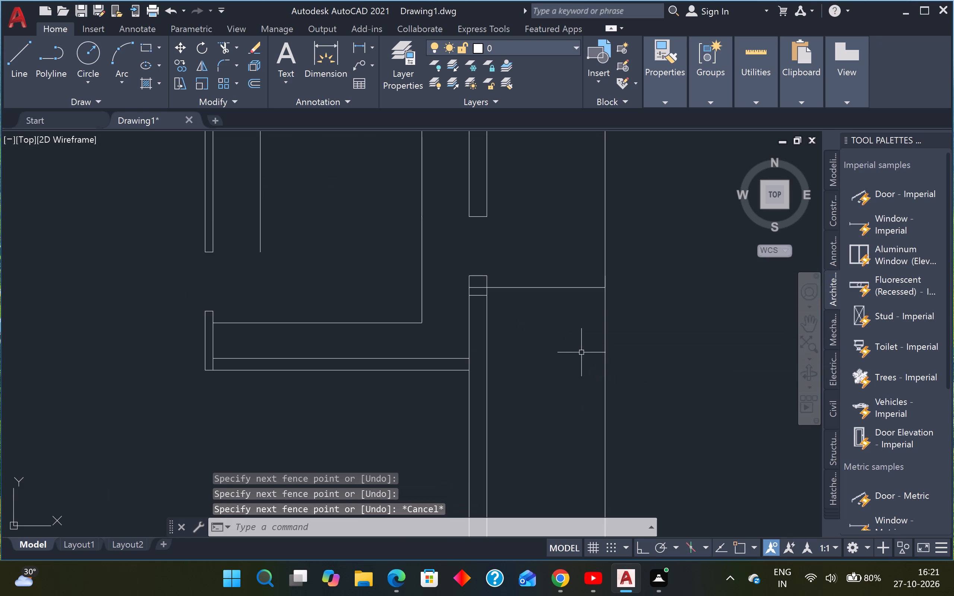
left_click(585, 353, "shift")
key("Escape")
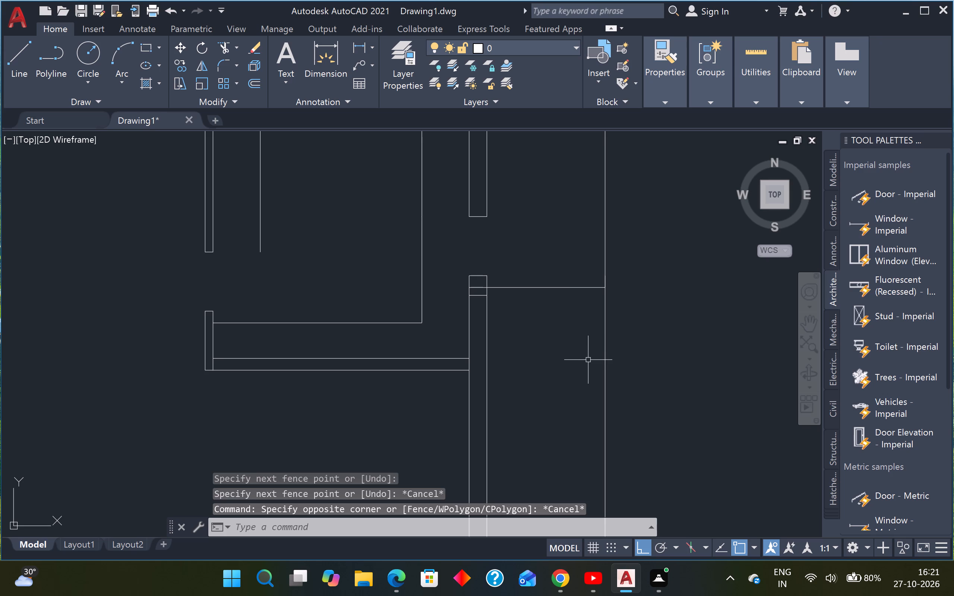
key("space")
left_click(588, 360, "shift")
left_click(669, 351, "shift")
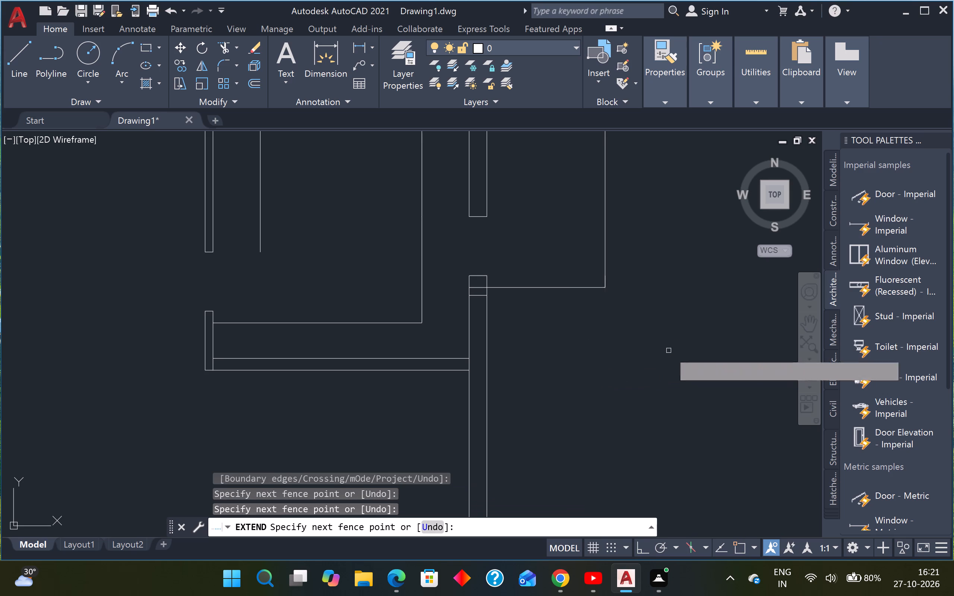
Remove the 4" offset line crossing the east wall just south of the projection's south line.
scroll(658, 348, "down", 5)
scroll(631, 345, "up", 4)
scroll(683, 341, "up", 3)
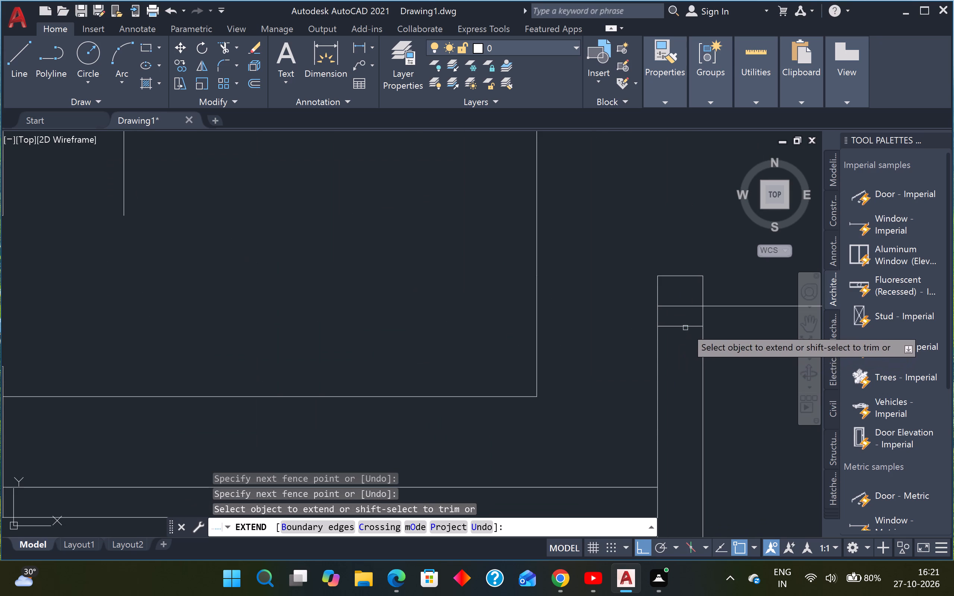
left_click(679, 323, "shift")
left_click(670, 337, "shift")
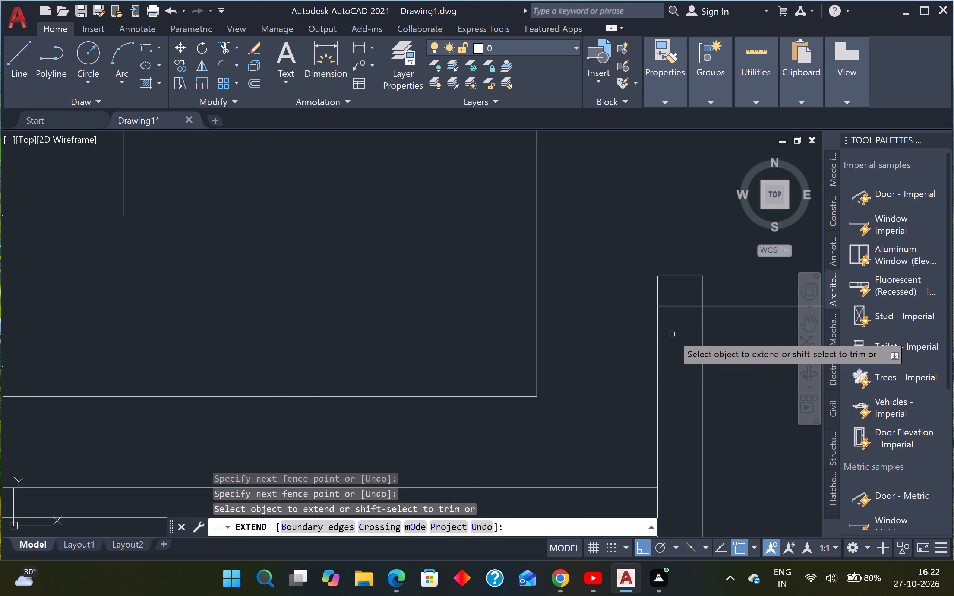
scroll(672, 332, "down", 5)
scroll(681, 314, "up", 3)
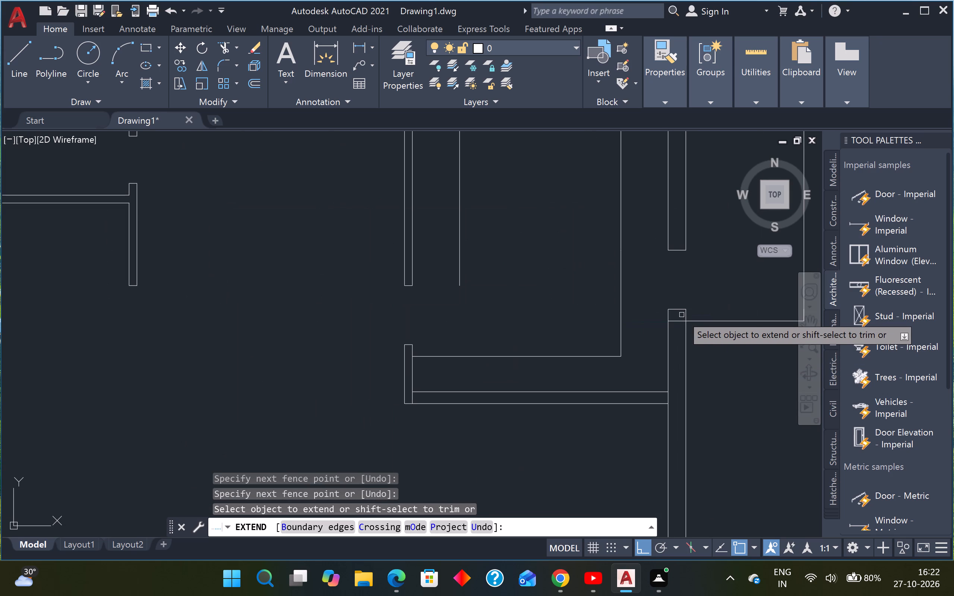
scroll(682, 314, "up", 2)
left_click(681, 314)
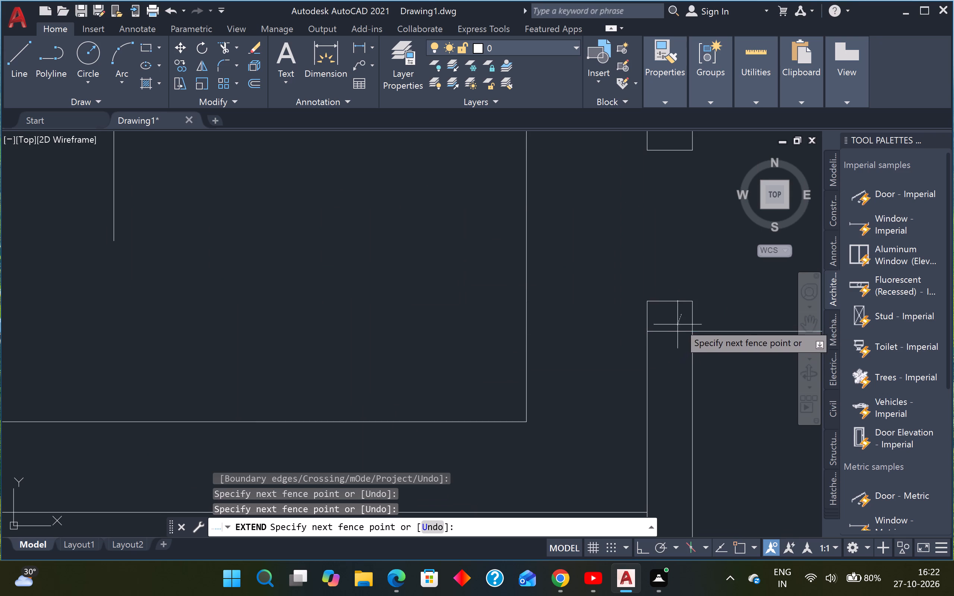
key("Escape")
Offset the projection's east and north lines 4" inward.
scroll(685, 284, "down", 3)
scroll(710, 266, "down", 3)
middle_click_drag(704, 265, 702, 265)
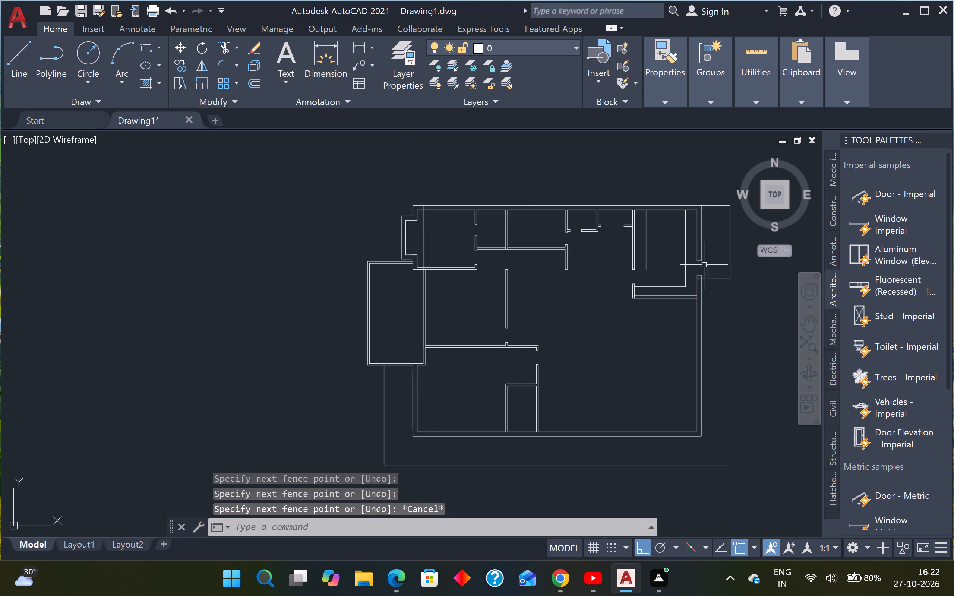
middle_click_drag(702, 265, 639, 270)
key("Escape")
key("Escape")
type("O")
key("space")
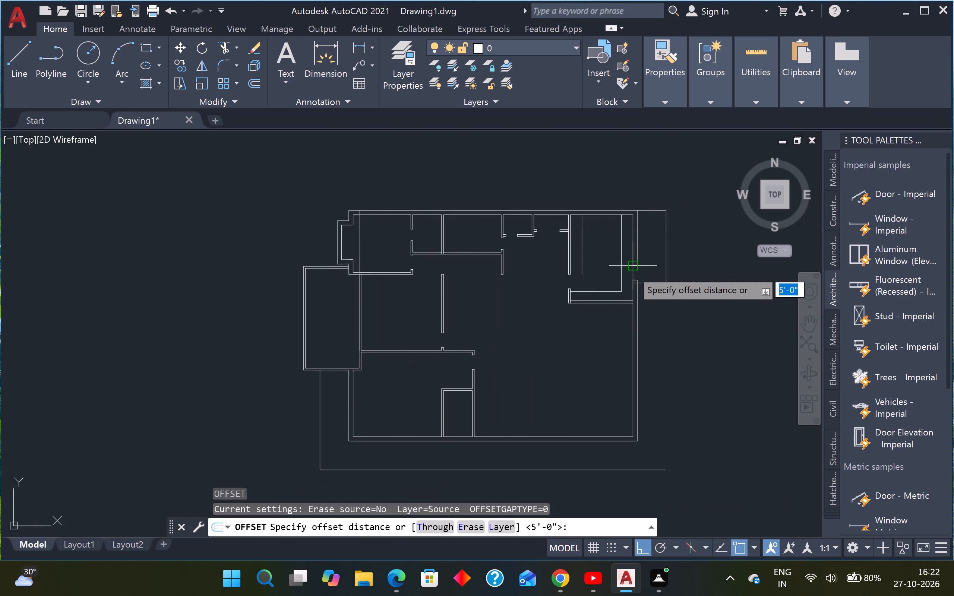
type("4\"")
key("Return")
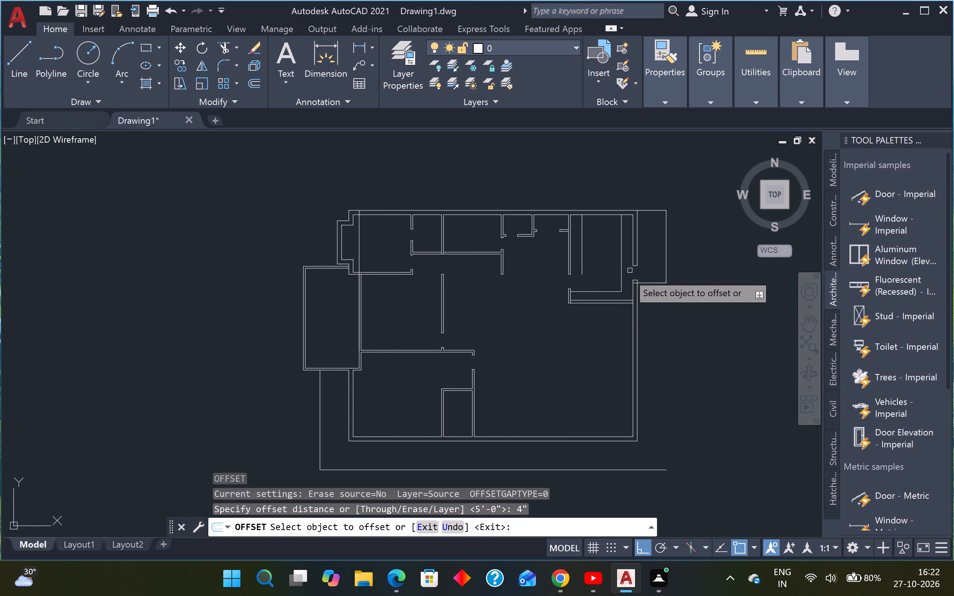
left_click(666, 251)
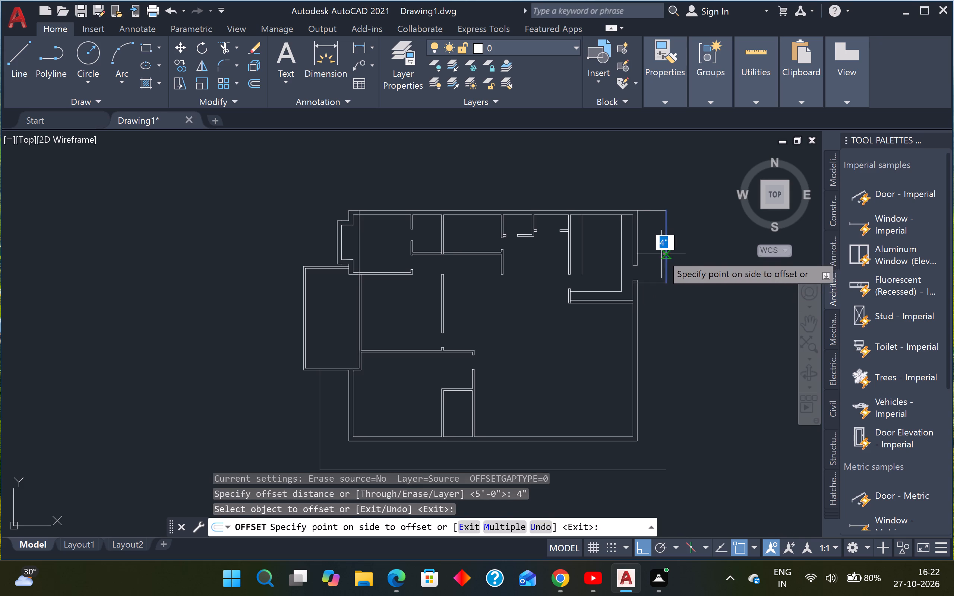
left_click(654, 255)
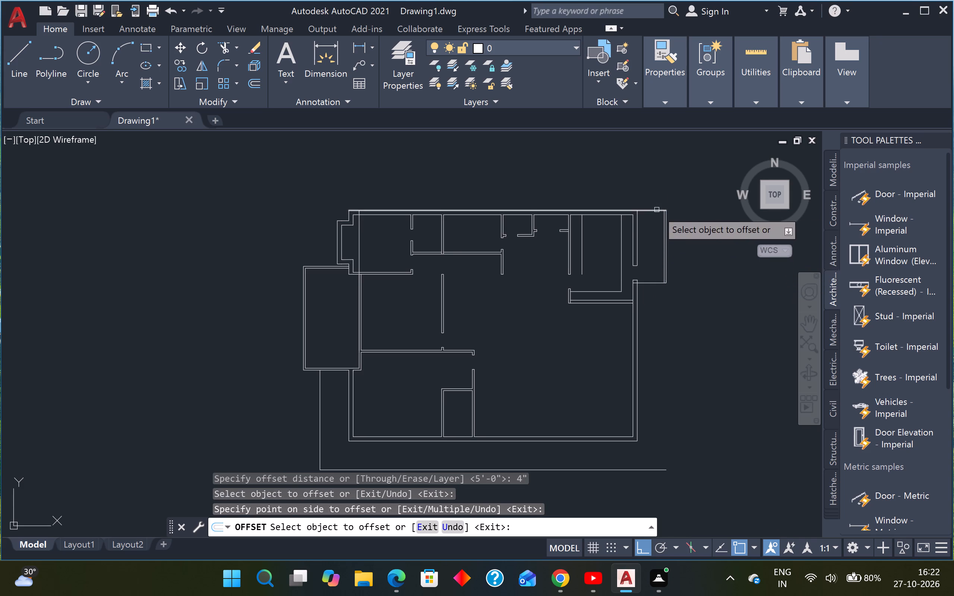
left_click(657, 210)
scroll(655, 239, "up", 3)
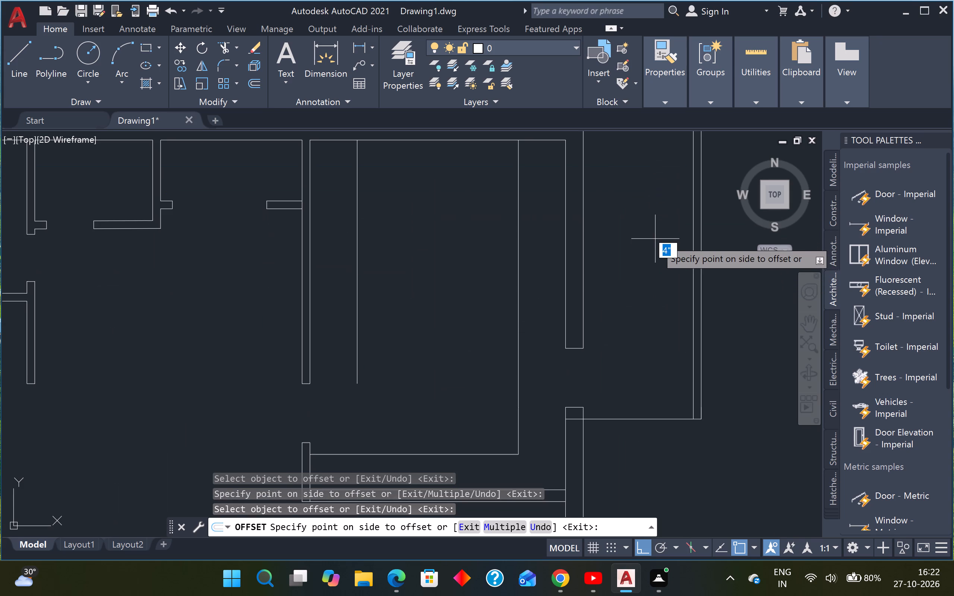
middle_click_drag(651, 237, 653, 417)
left_click(650, 414)
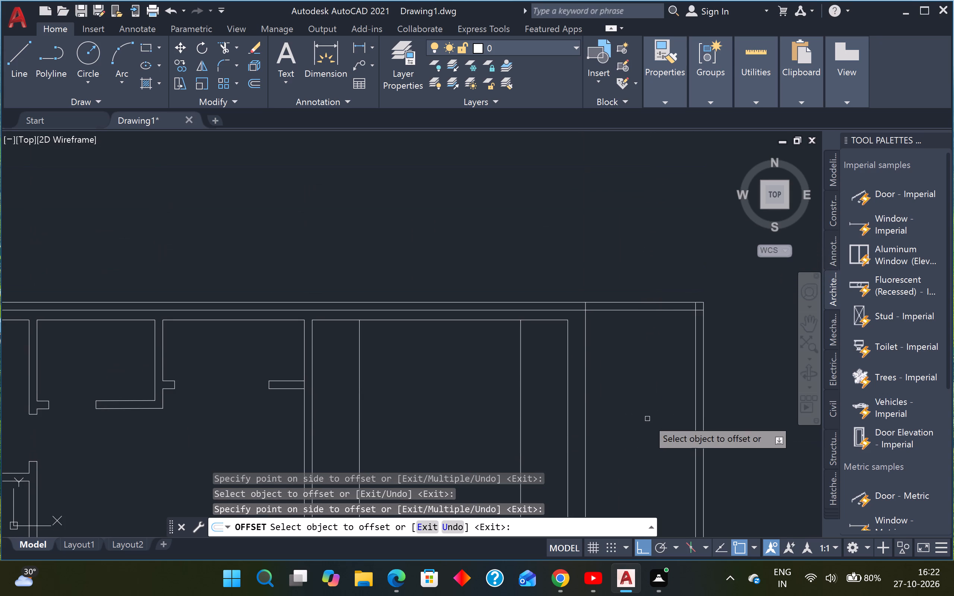
key("Escape")
key("Escape")
Trim the projection's north-wall offset line west of the east wall's outer face.
key("t")
key("r")
key("space")
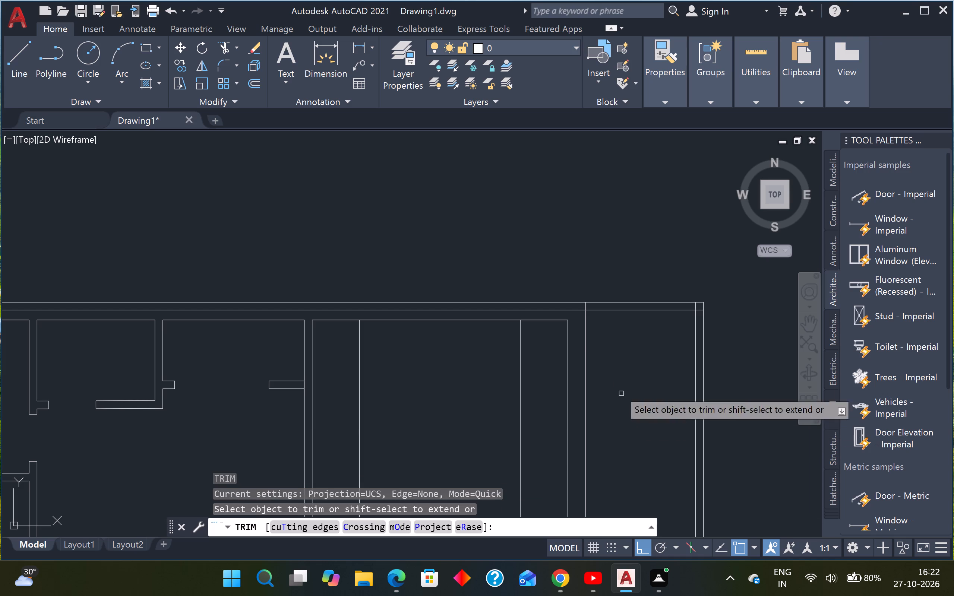
scroll(586, 310, "up", 2)
left_click(573, 305)
left_click(566, 321)
scroll(566, 321, "down", 4)
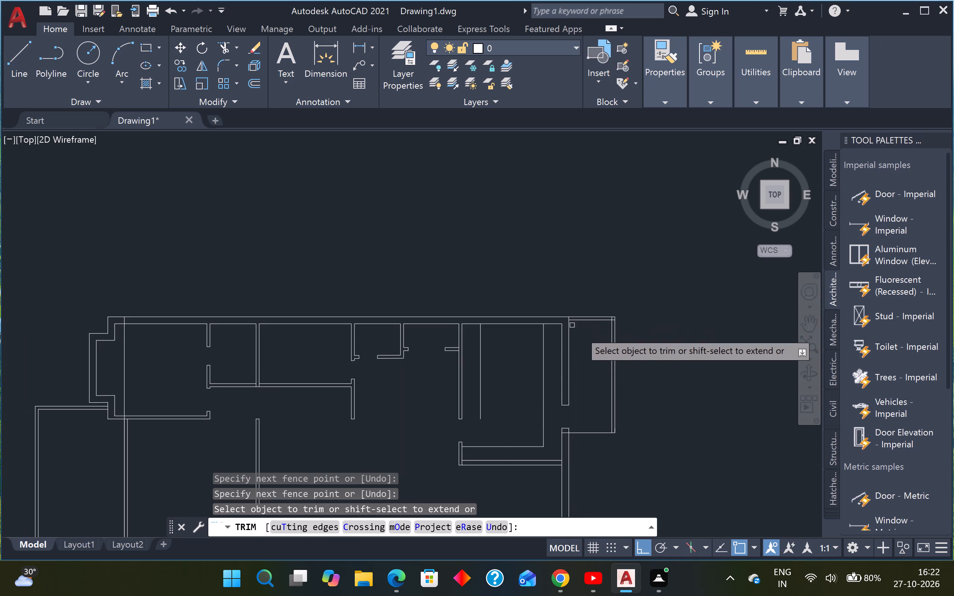
key("Escape")
key("Escape")
Offset the projection's south line 4" to the north.
type("O")
key("space")
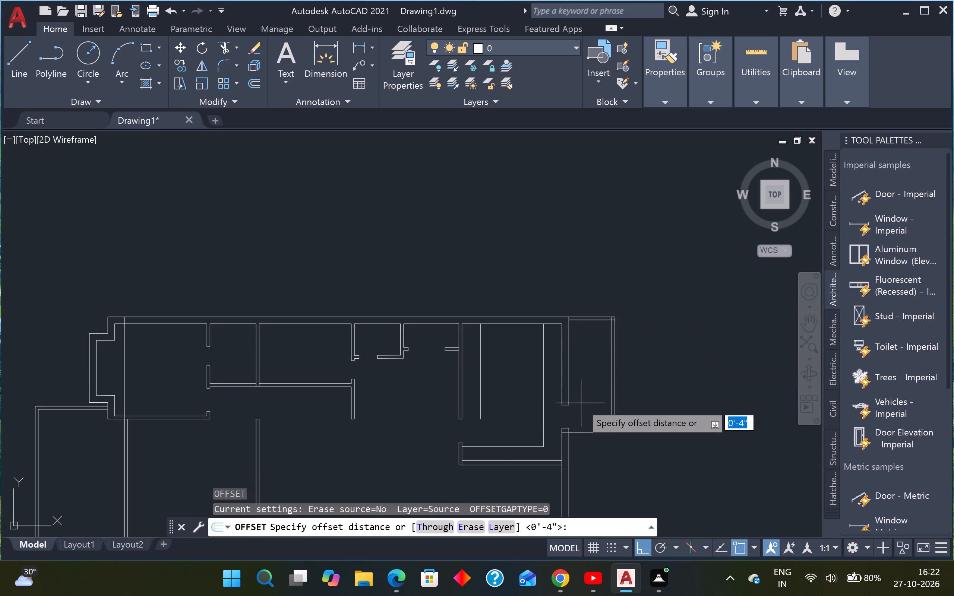
key("space")
left_click(598, 434)
left_click(599, 415)
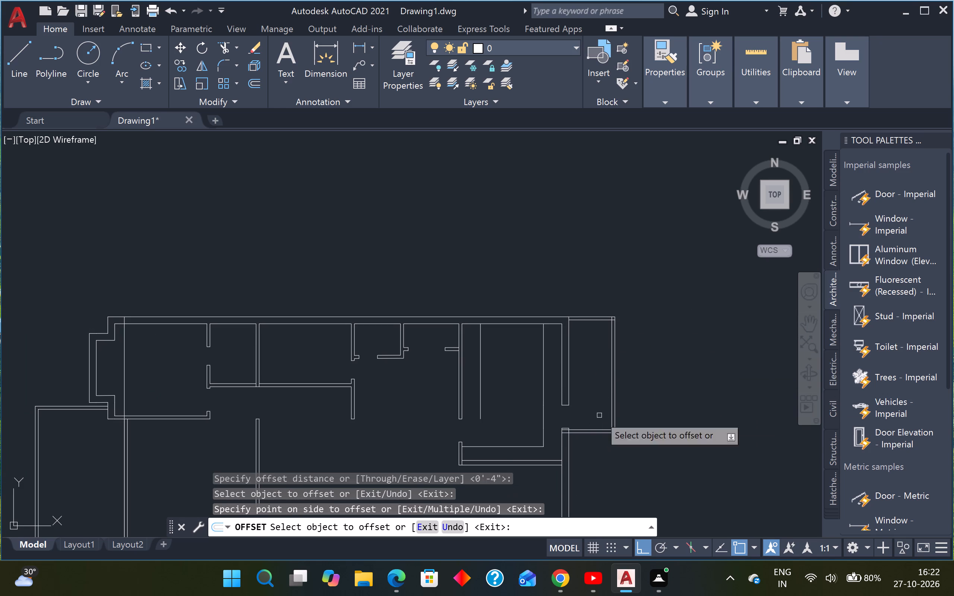
key("Escape")
key("Escape")
Trim the projection's south-wall lines inside the east wall and the wall-face segment between them.
type("TR")
key("space")
scroll(556, 441, "up", 4)
scroll(619, 371, "up", 2)
left_click(622, 358)
left_click(623, 459)
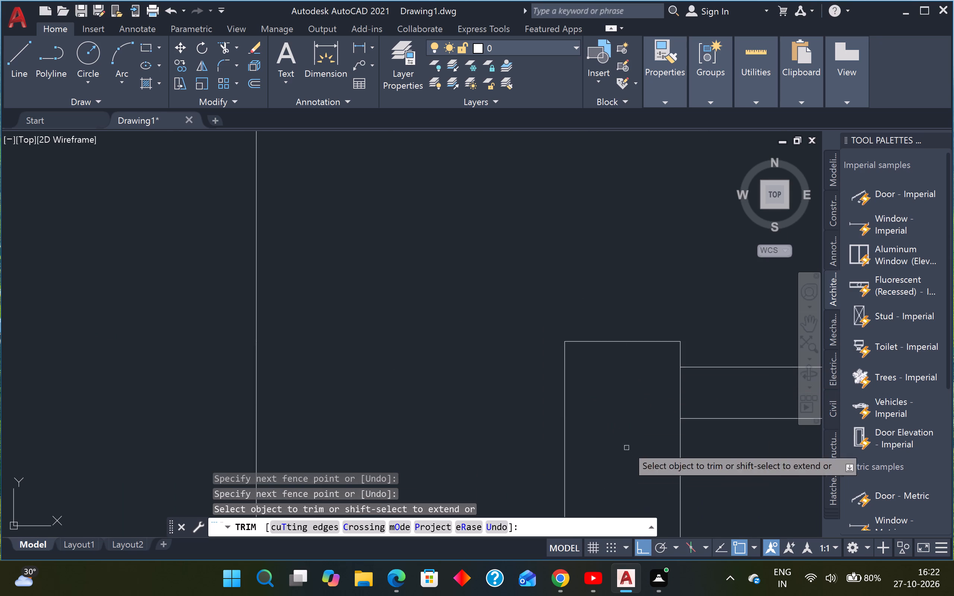
left_click(667, 397)
left_click(697, 391)
scroll(692, 389, "down", 7)
scroll(726, 392, "up", 4)
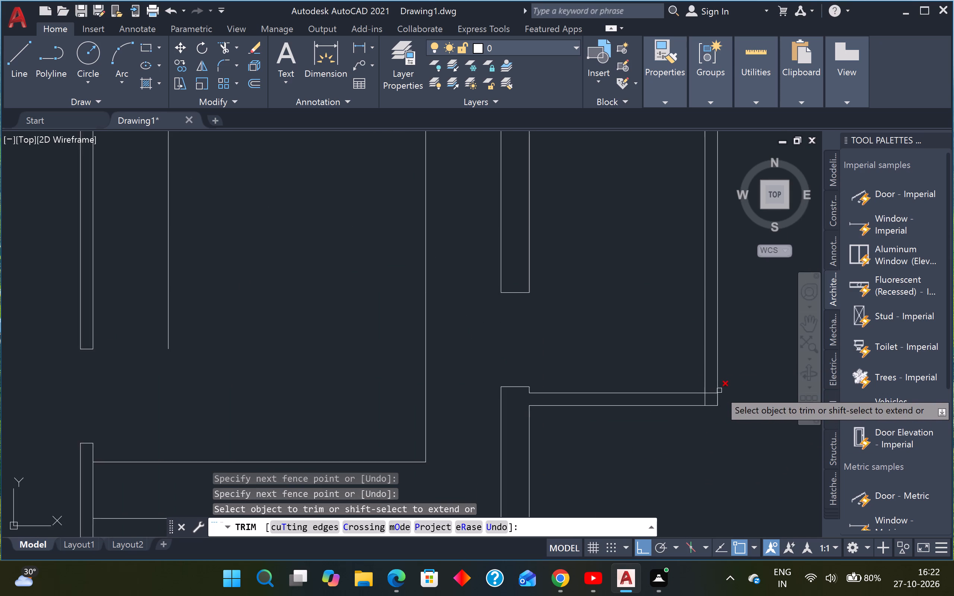
Trim the overlapping inner lines at the projection's southeast and northeast corners.
scroll(717, 391, "up", 4)
left_click(710, 394)
left_click(673, 433)
left_click(660, 434)
left_click(603, 447)
scroll(619, 415, "down", 4)
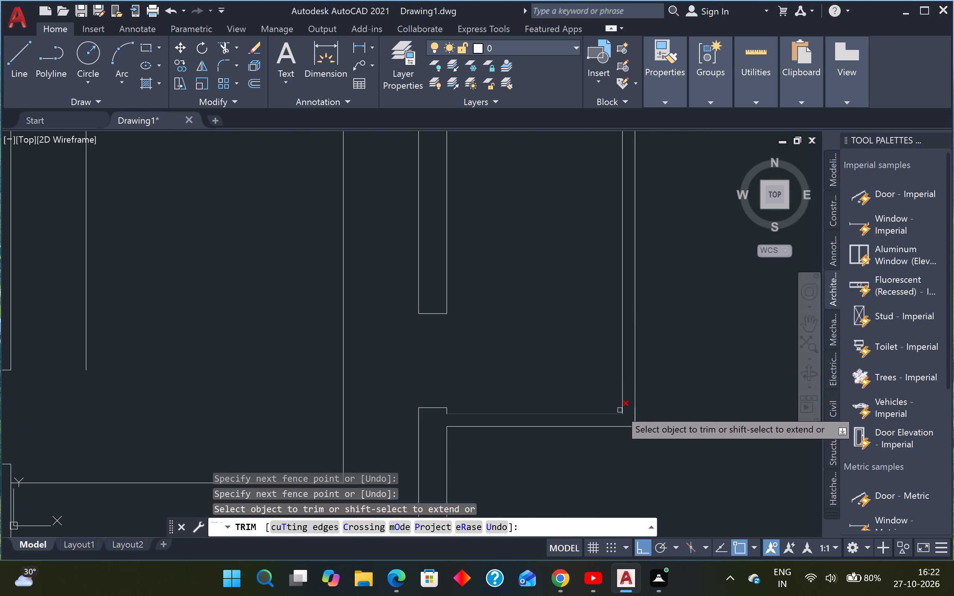
scroll(628, 278, "down", 2)
middle_click_drag(620, 260, 624, 422)
scroll(626, 323, "up", 3)
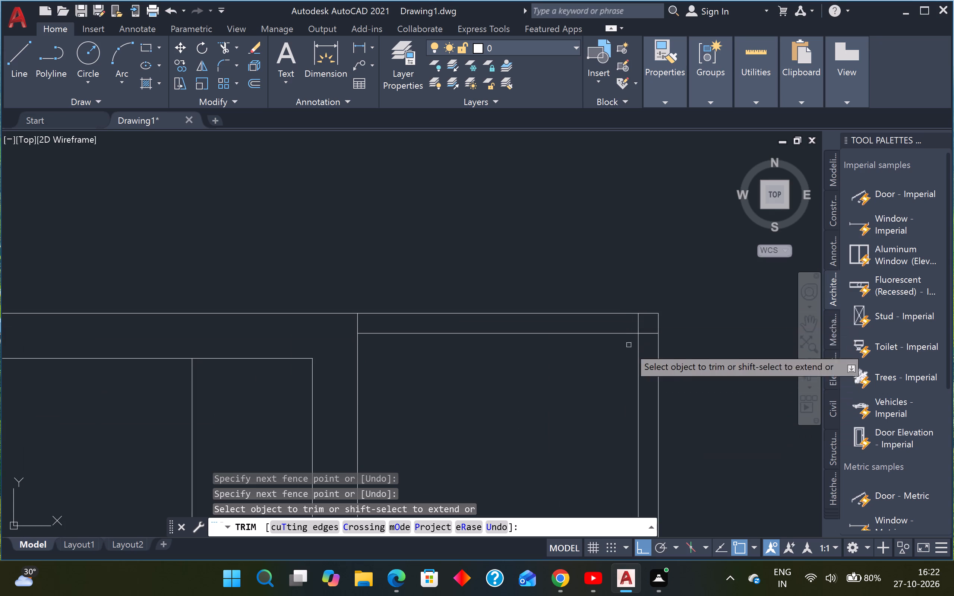
scroll(638, 321, "up", 1)
left_click(628, 334)
left_click(645, 327)
left_click(652, 332)
left_click(654, 363)
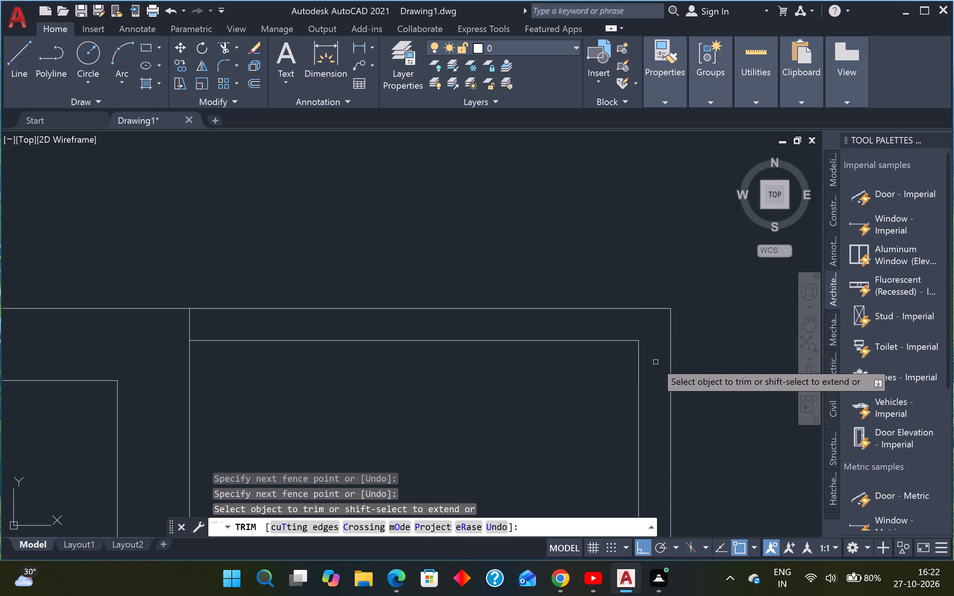
Trim the east wall's outer-face segment between the projection's two north-wall lines at its northwest corner.
scroll(654, 359, "down", 3)
scroll(565, 349, "up", 3)
left_click_drag(527, 350, 519, 350)
left_click(452, 354)
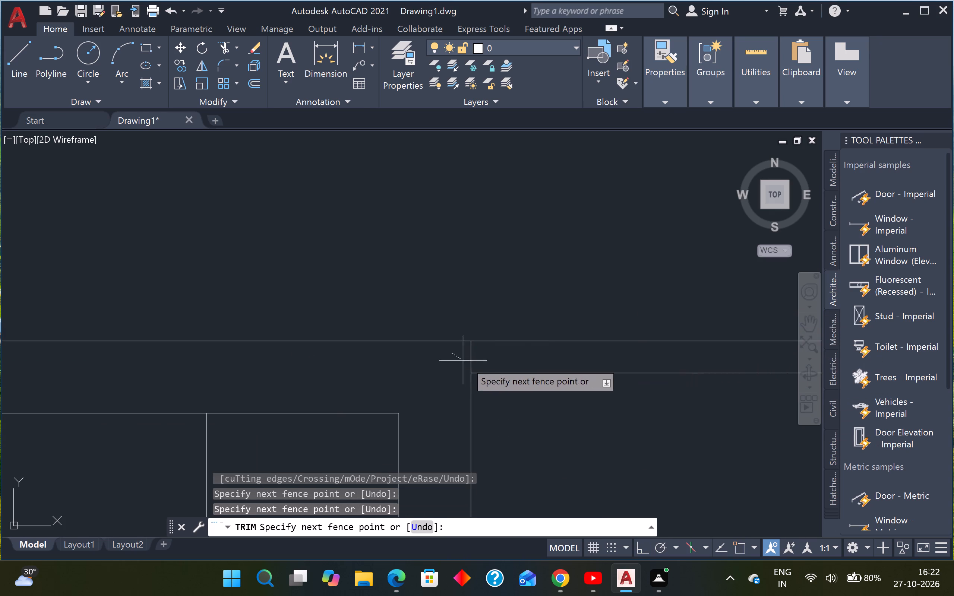
left_click(514, 351)
scroll(517, 352, "down", 7)
middle_click_drag(581, 391, 603, 395)
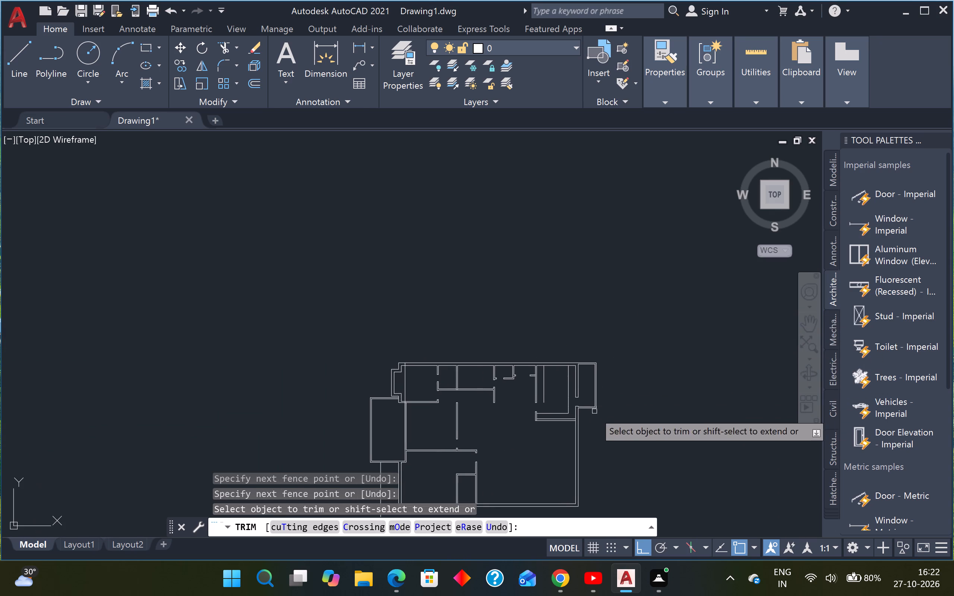
scroll(572, 396, "up", 2)
key("Escape")
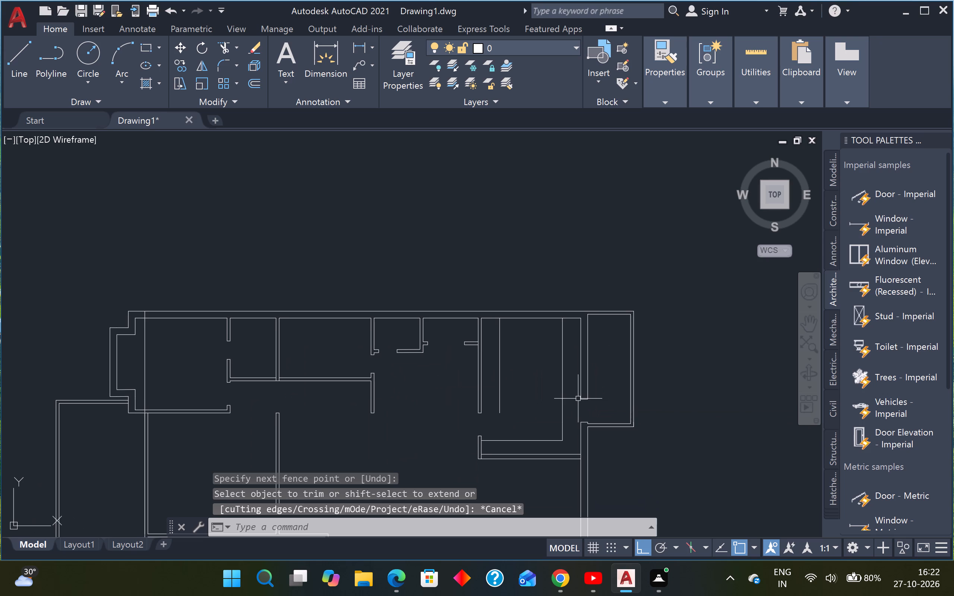
key("Escape")
key("Escape")
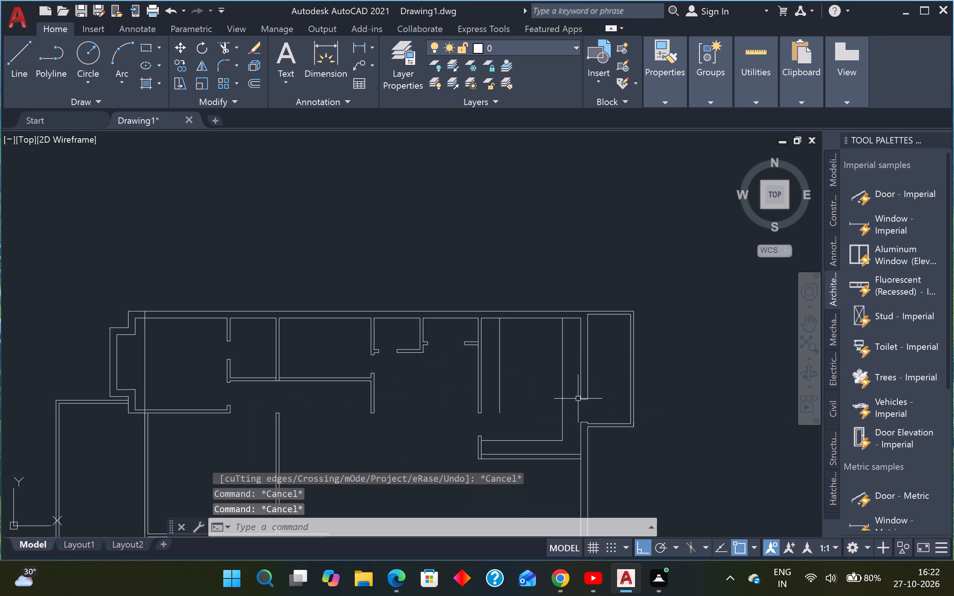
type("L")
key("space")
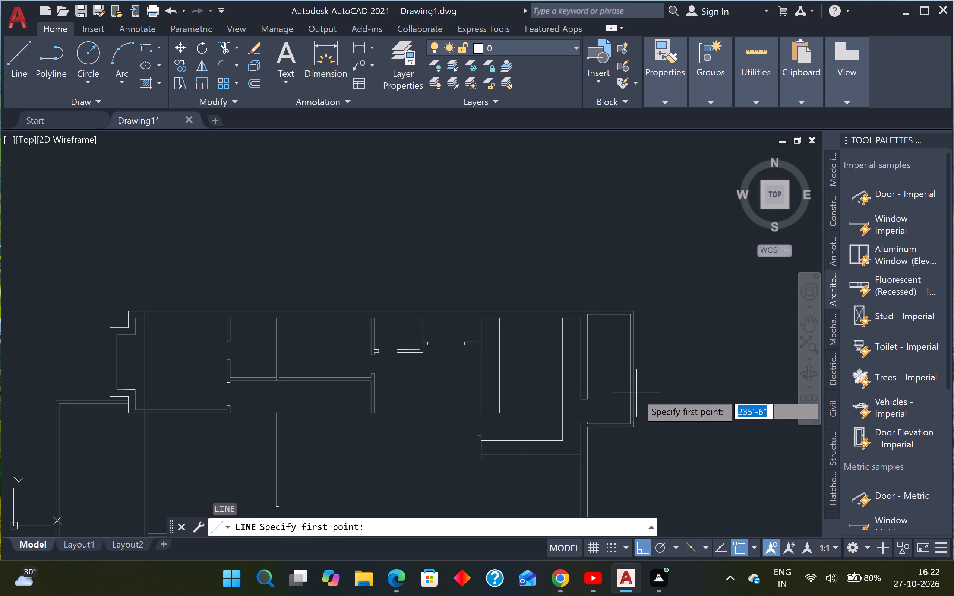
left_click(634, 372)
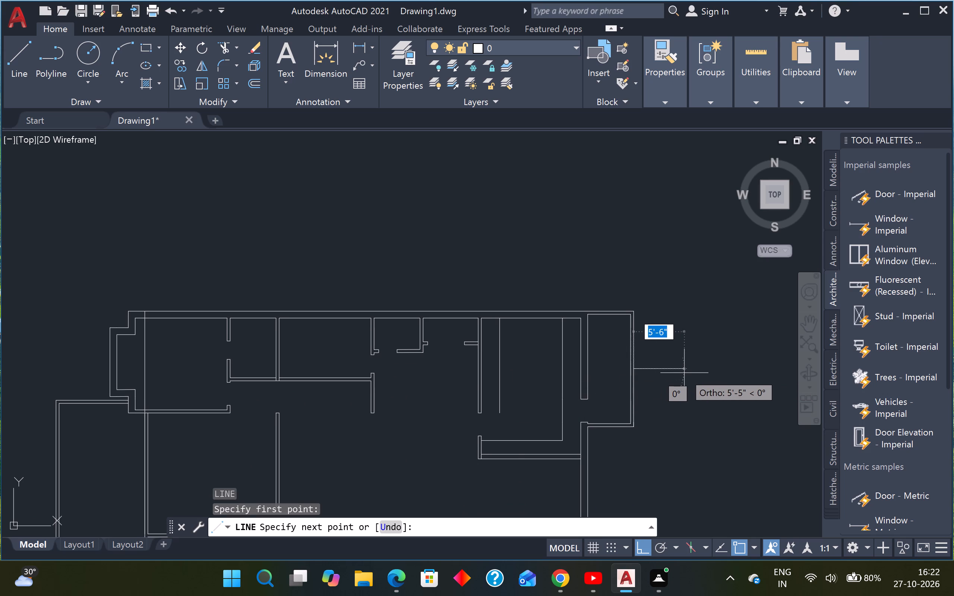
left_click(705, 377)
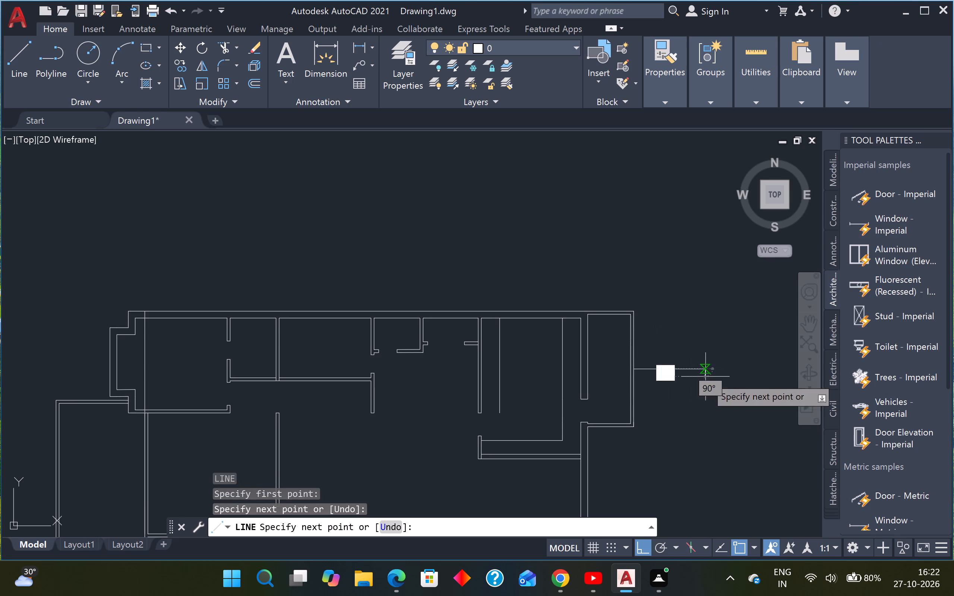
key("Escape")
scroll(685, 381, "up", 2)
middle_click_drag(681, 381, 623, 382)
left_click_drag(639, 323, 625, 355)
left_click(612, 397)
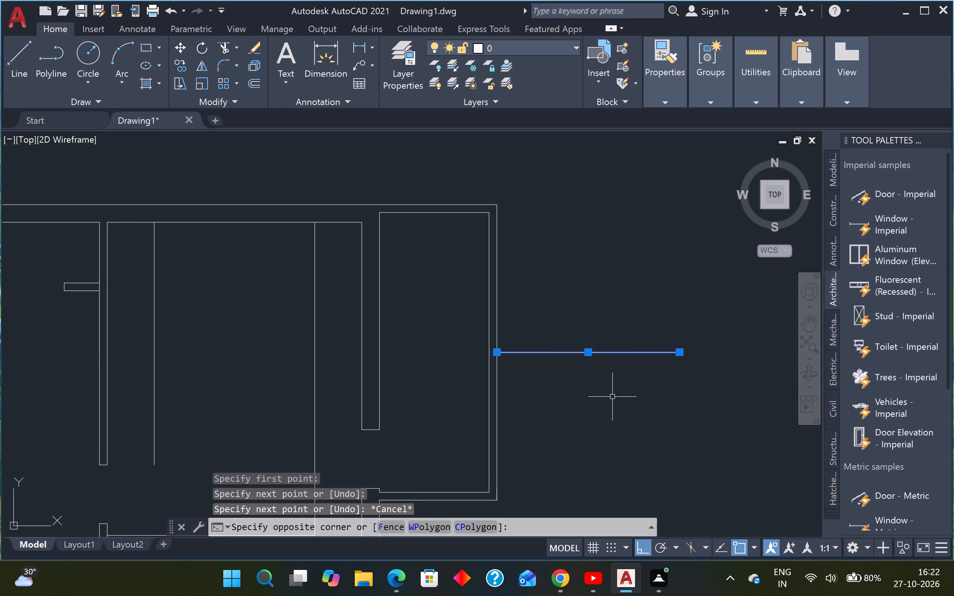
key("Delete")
Draw a 3' line heading east from the midpoint of the projection's east outer wall line.
type("L")
key("space")
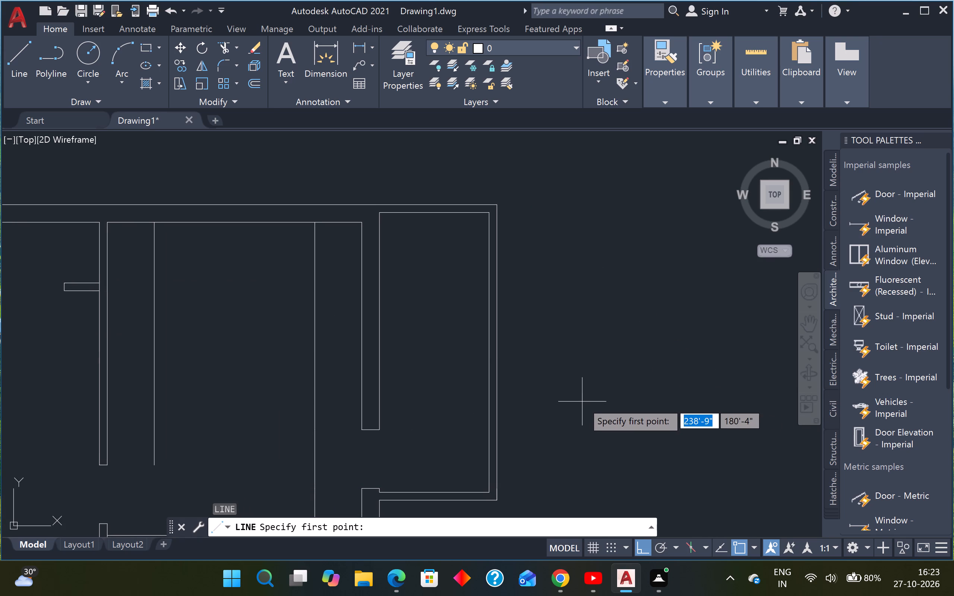
left_click(498, 352)
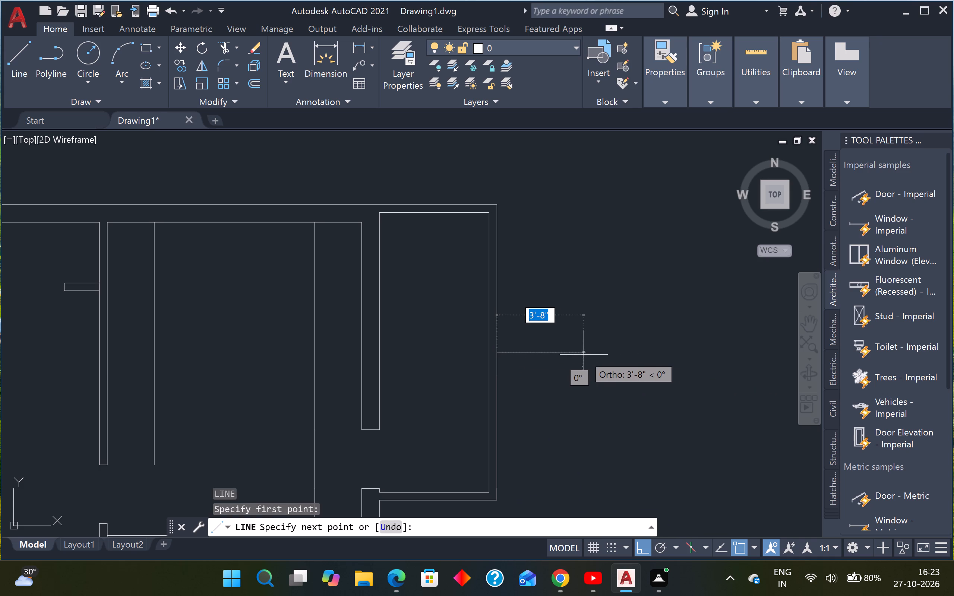
type("3'")
key("Return")
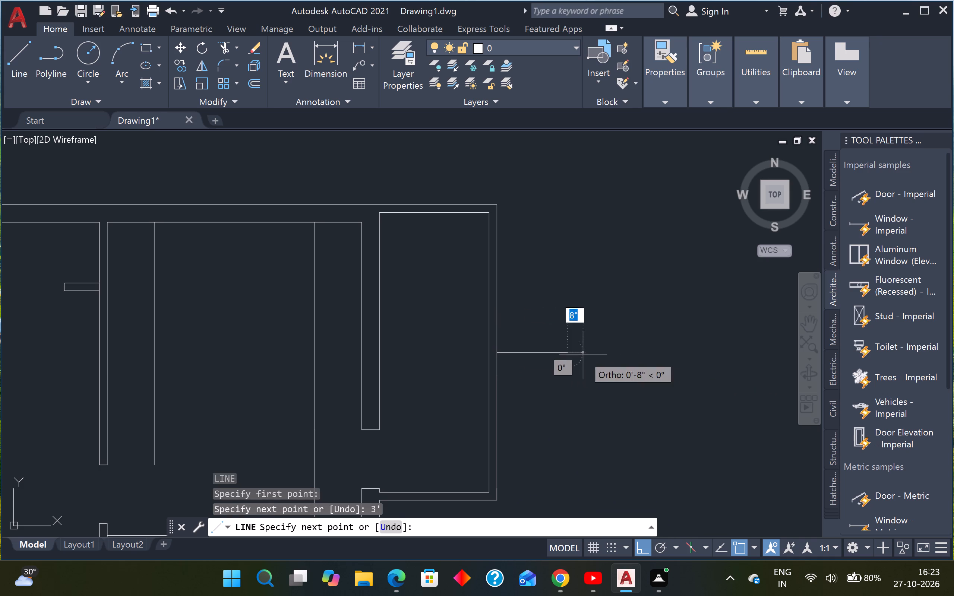
key("Escape")
Offset the 3' line by 3' to the north and by 3' to the south.
type("O")
key("space")
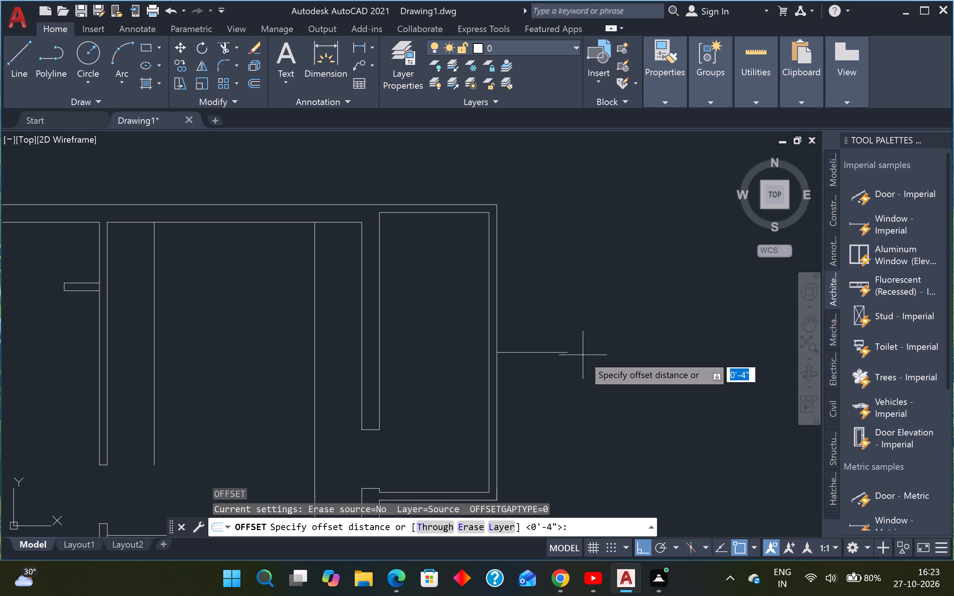
type("3'")
key("Return")
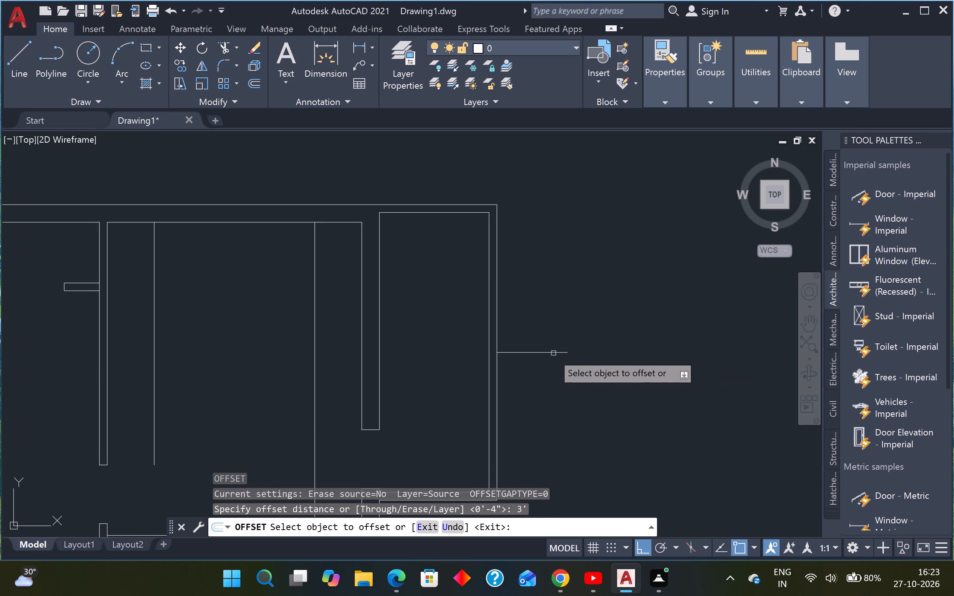
left_click(546, 352)
left_click(558, 275)
left_click(545, 354)
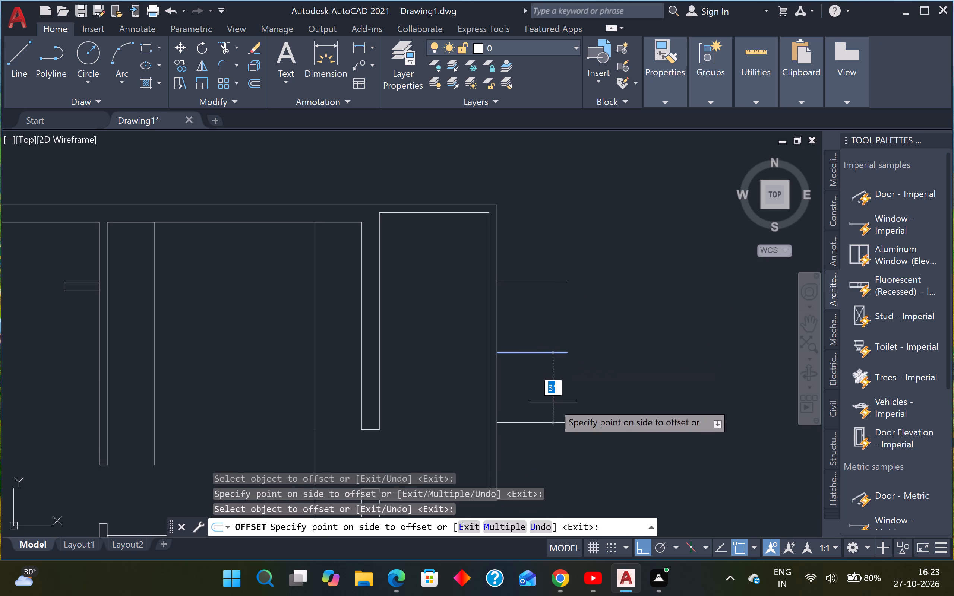
left_click(553, 403)
key("Escape")
key("Escape")
Delete the original middle line between the two offset lines.
left_click_drag(554, 333, 551, 344)
left_click(545, 372)
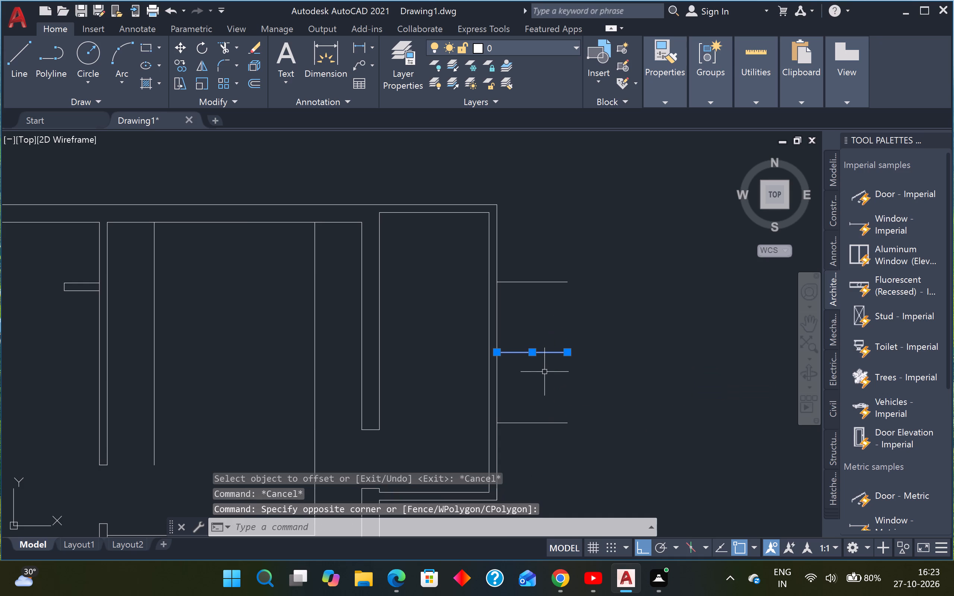
key("Delete")
key("Escape")
key("Escape")
Extend both offset lines west to the inner face of the projection's east wall.
type("EX")
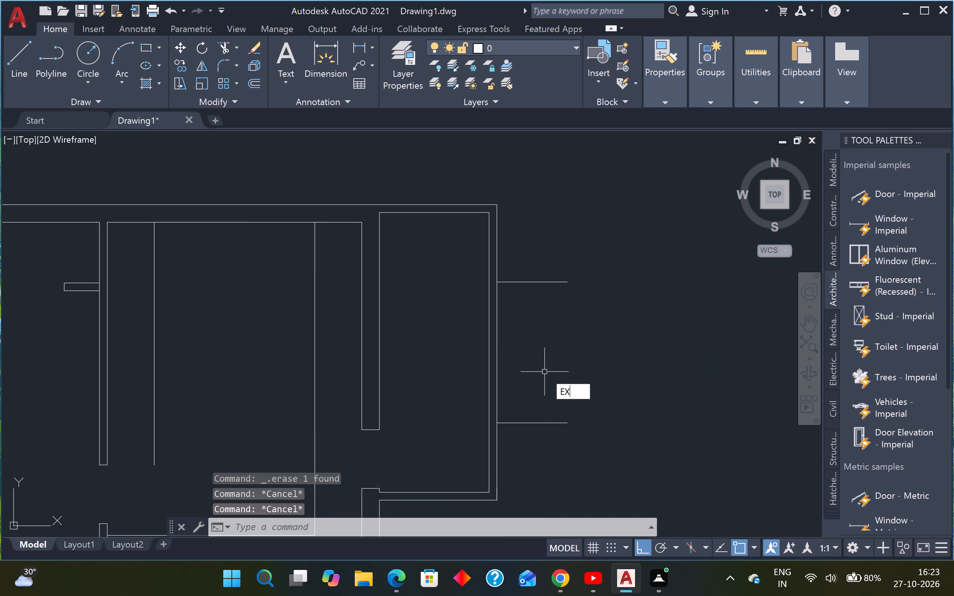
key("space")
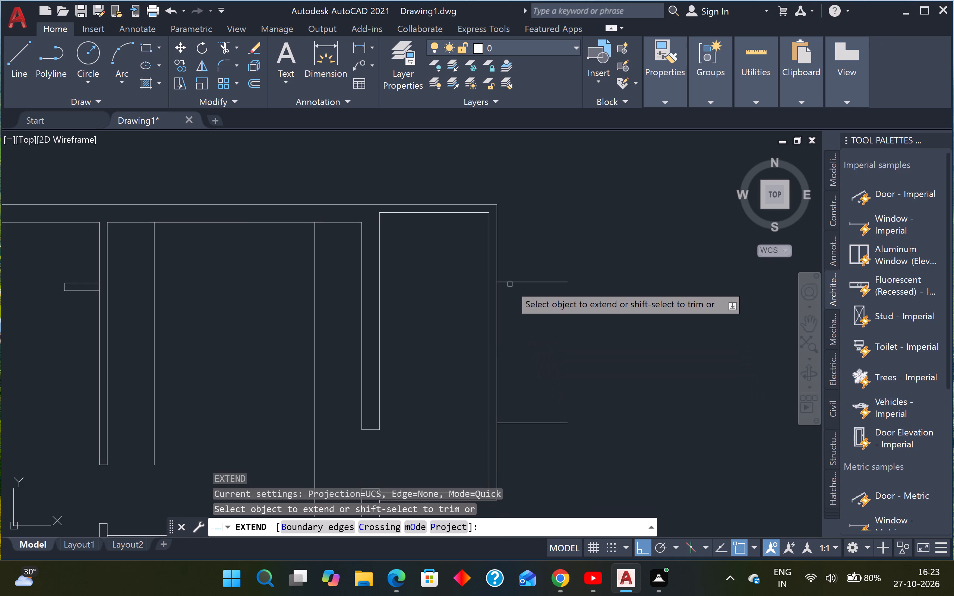
left_click(510, 283)
left_click(515, 424)
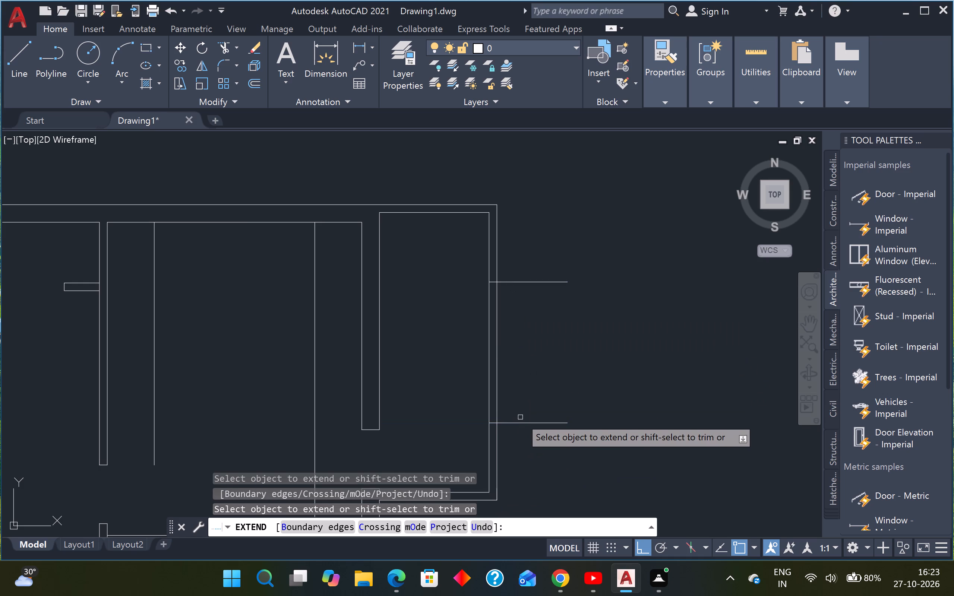
key("Escape")
key("Escape")
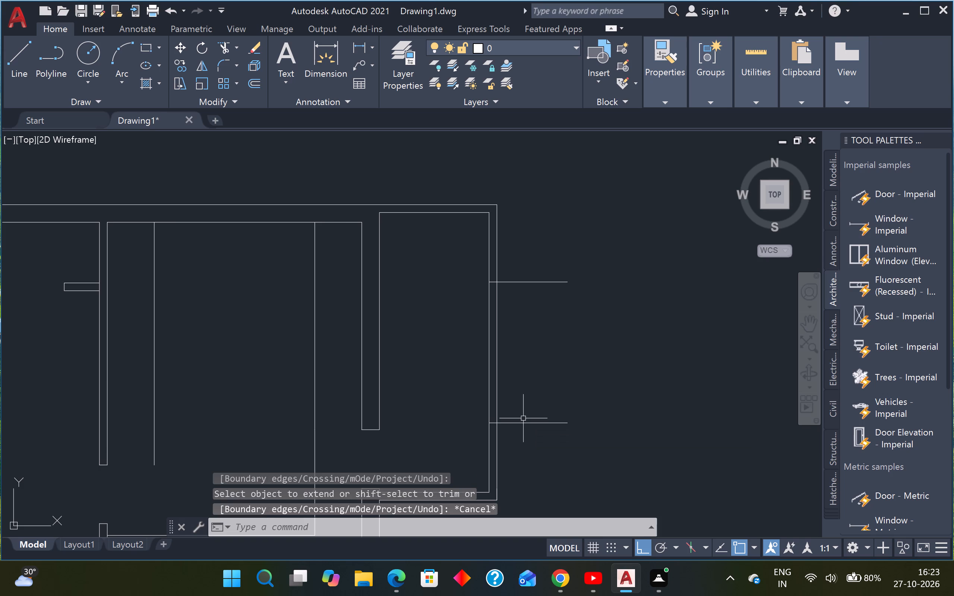
Draw a vertical line joining the east ends of the two lines to close the bay.
type("L")
key("space")
left_click(566, 282)
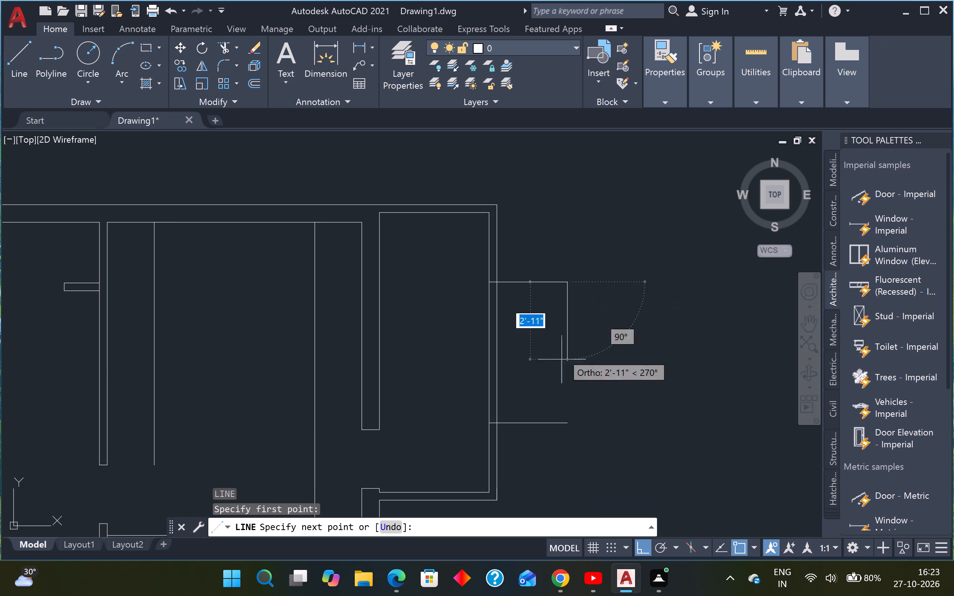
left_click(565, 422)
key("Escape")
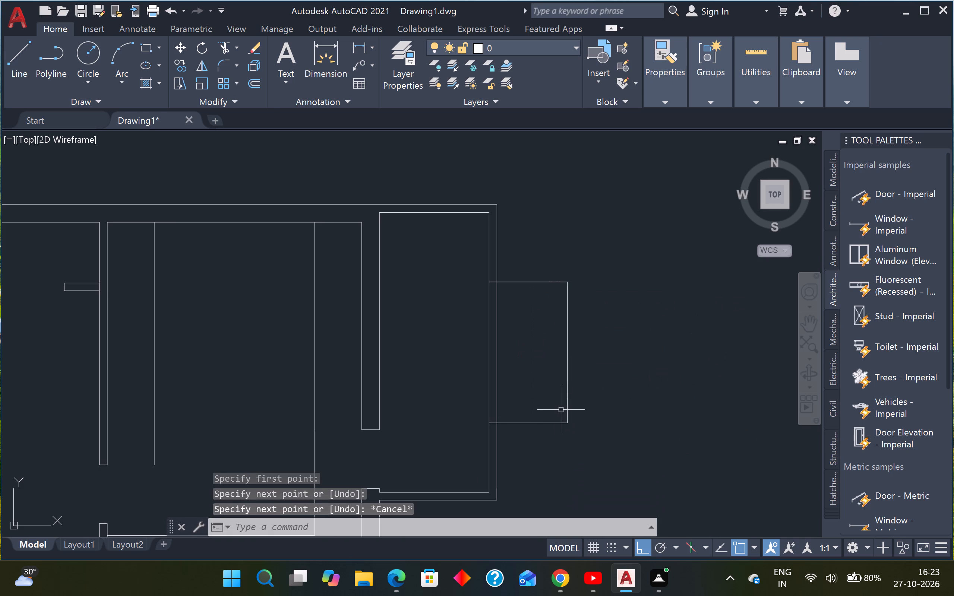
Offset the bay's north, east and south lines 2" inward.
type("O")
key("space")
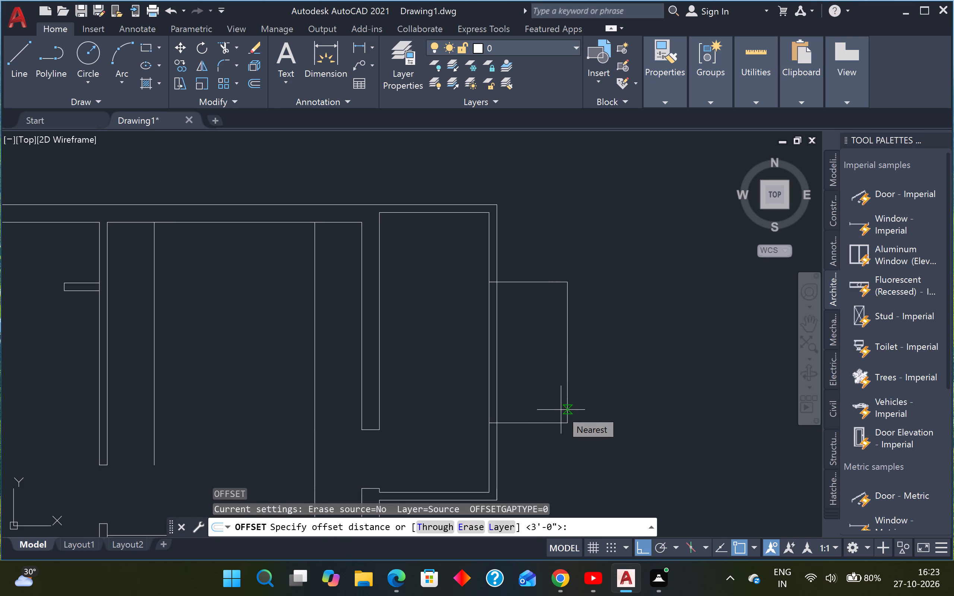
key("2")
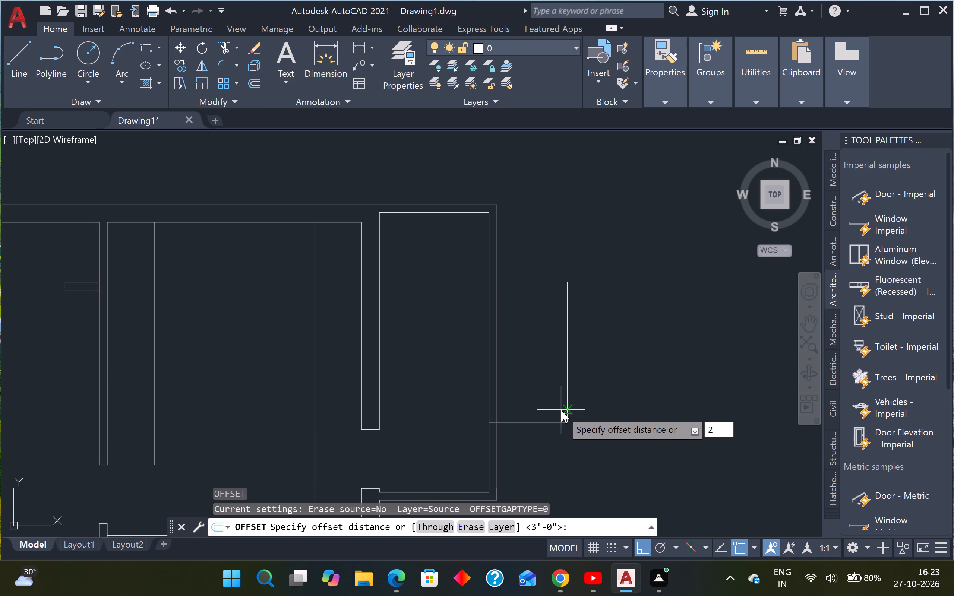
key("shift+quotedbl")
key("Return")
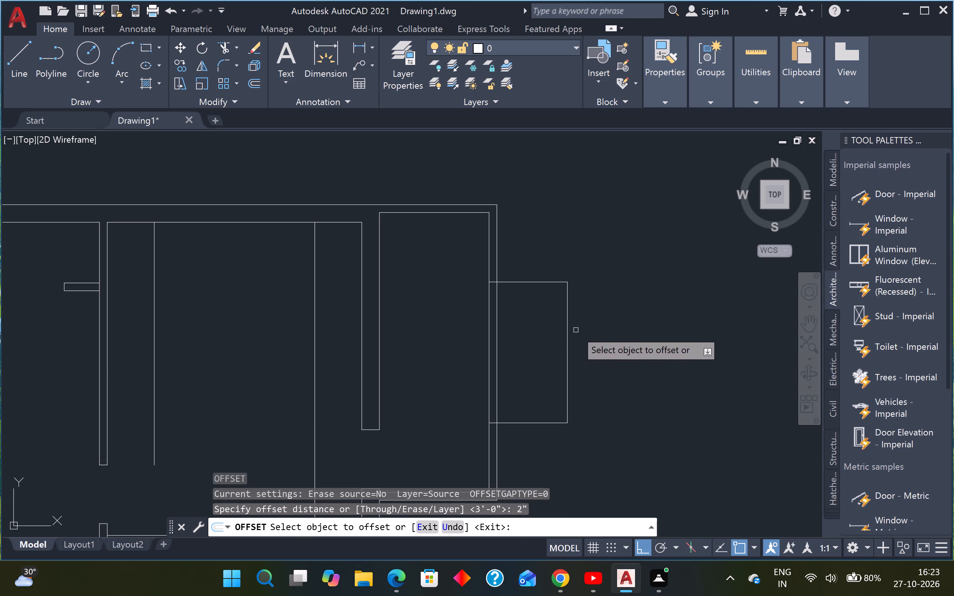
left_click(534, 282)
left_click(531, 319)
left_click_drag(566, 337, 561, 336)
left_click(552, 337)
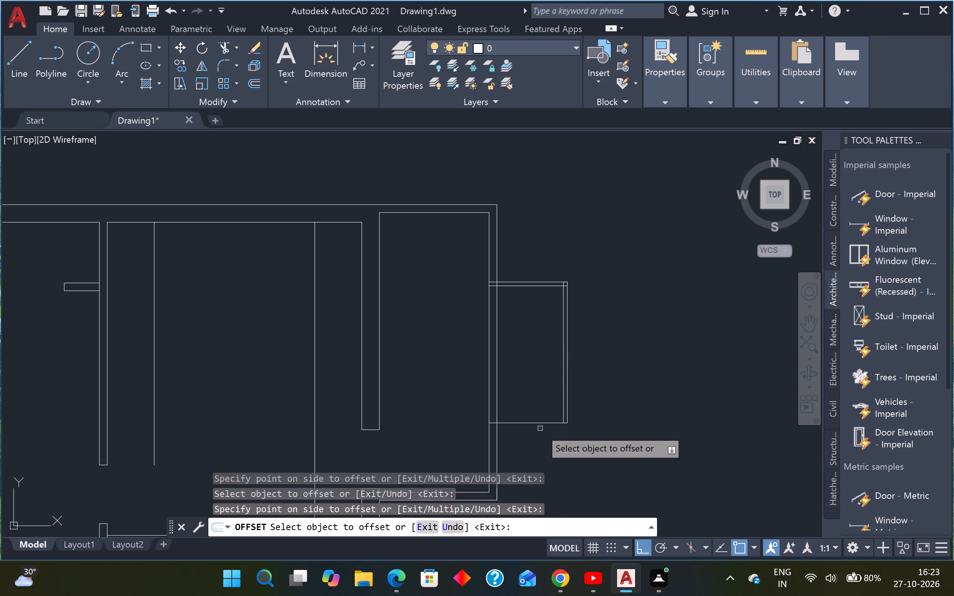
left_click(538, 420)
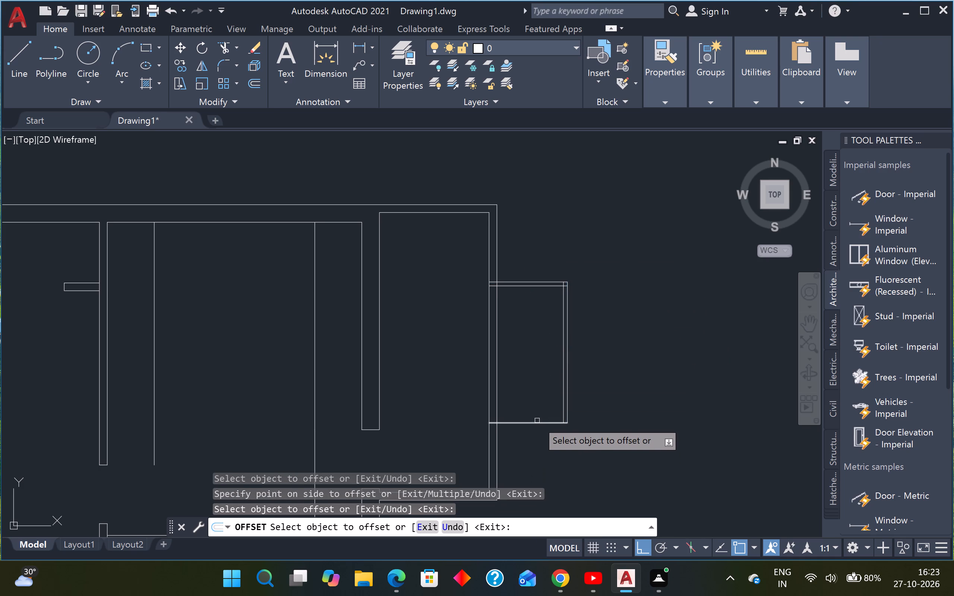
left_click(537, 421)
left_click(534, 423)
left_click(537, 402)
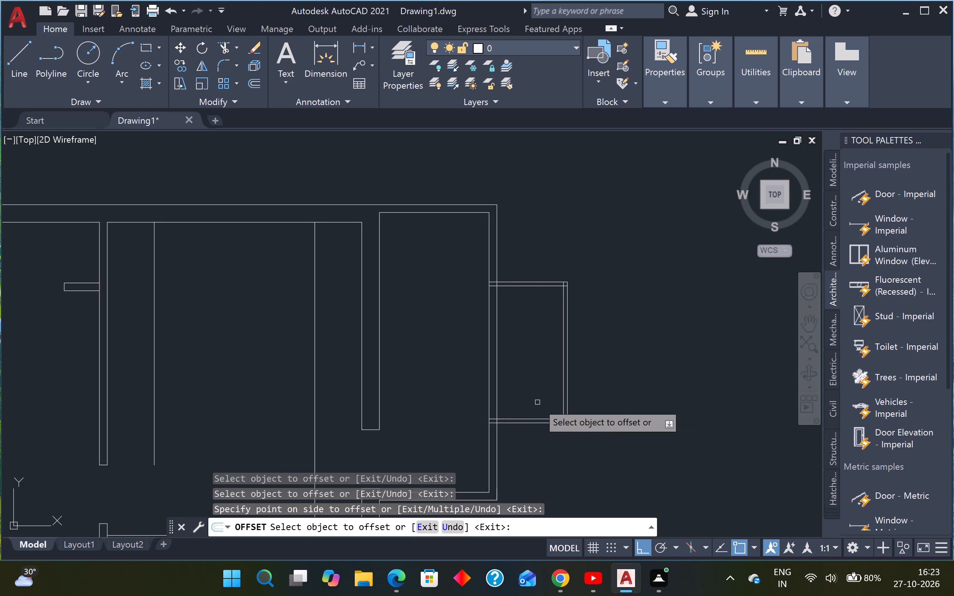
key("Escape")
key("Escape")
Trim both face lines of the projection's east wall between the bay's north and south walls.
type("TR")
key("space")
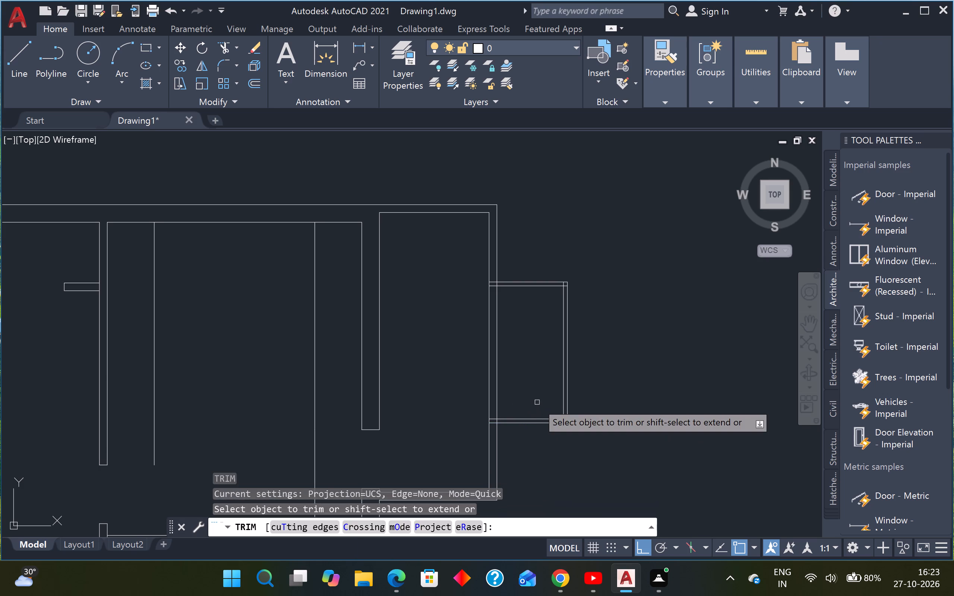
left_click_drag(540, 378, 535, 378)
left_click(475, 375)
Trim the overlapping inner lines at the bay's northeast and southeast corners.
scroll(563, 284, "up", 4)
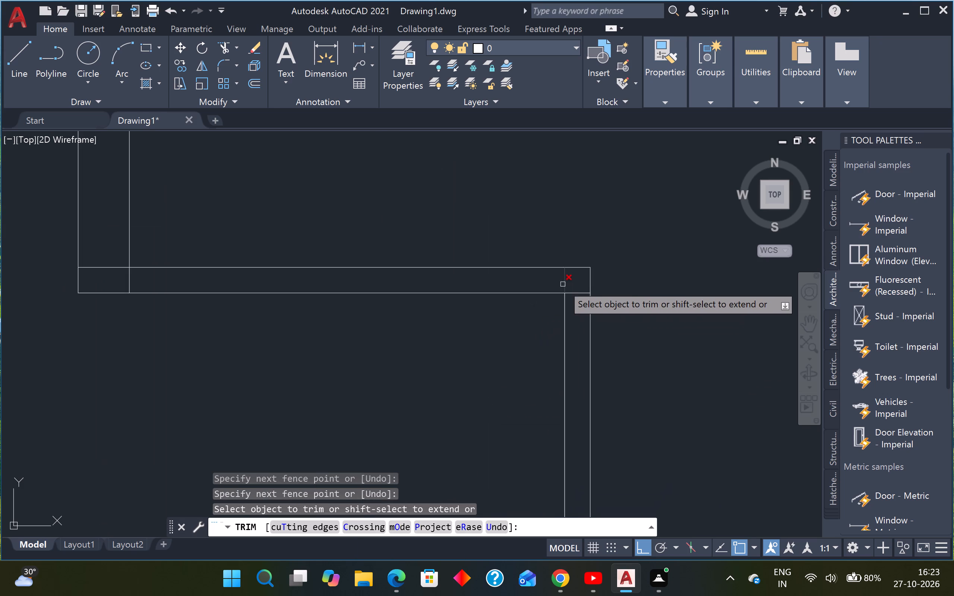
scroll(564, 285, "up", 2)
left_click(536, 275)
left_click(585, 266)
left_click_drag(599, 282, 600, 288)
left_click(595, 337)
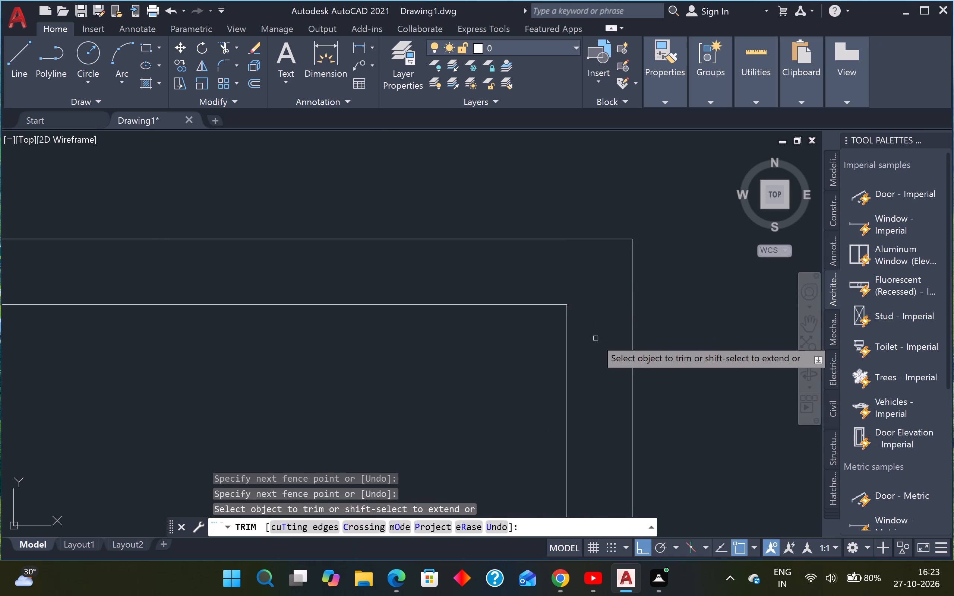
scroll(598, 345, "down", 4)
scroll(611, 382, "down", 3)
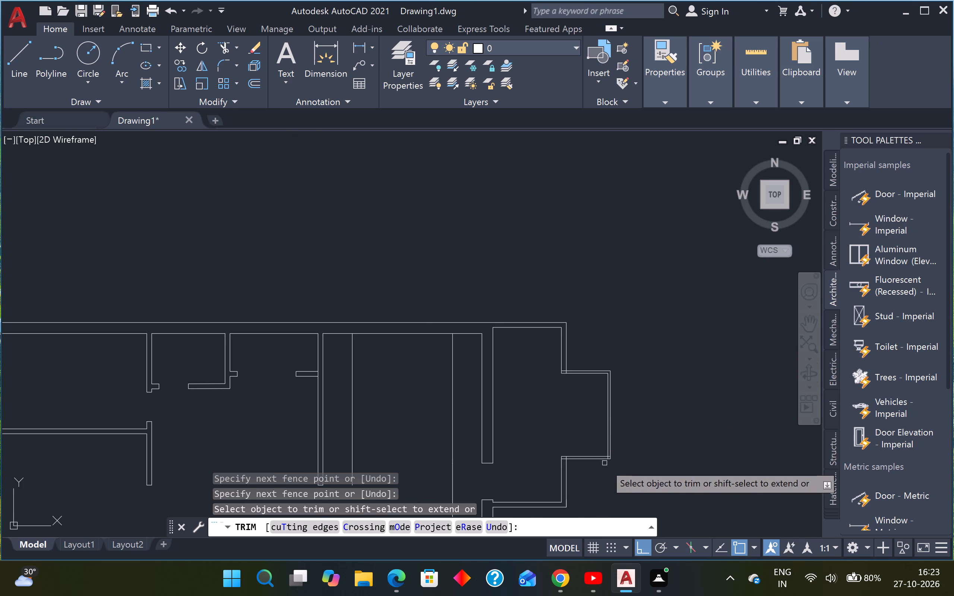
scroll(604, 463, "up", 4)
scroll(631, 419, "up", 4)
scroll(643, 388, "down", 2)
scroll(640, 415, "up", 1)
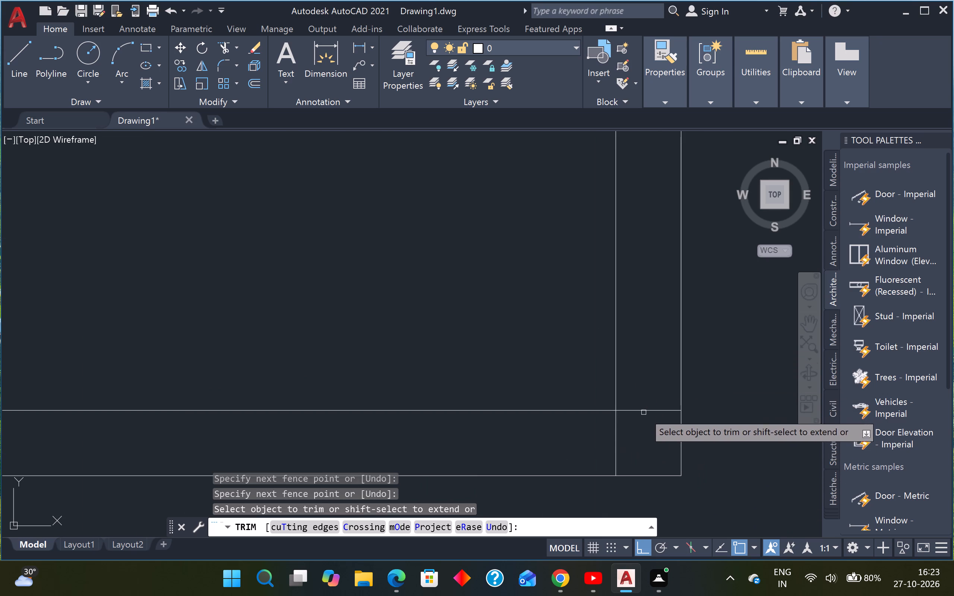
left_click(644, 410)
left_click(623, 436)
left_click(590, 440)
Trim the overlapping line segments where the bay's south and north walls meet the projection's east wall.
scroll(590, 437, "down", 5)
scroll(473, 444, "up", 3)
scroll(492, 413, "up", 3)
left_click(509, 402)
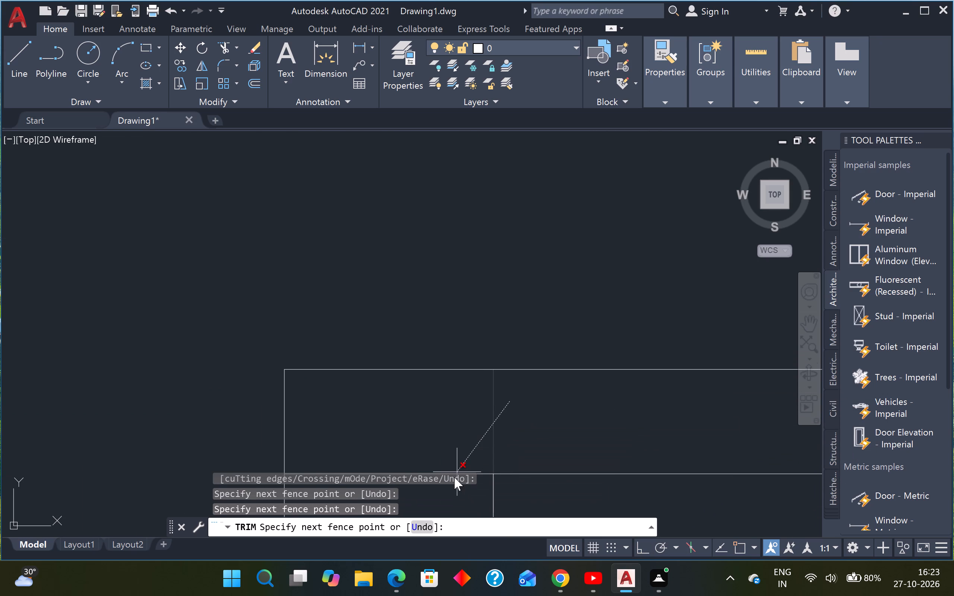
scroll(475, 460, "down", 3)
scroll(467, 475, "up", 2)
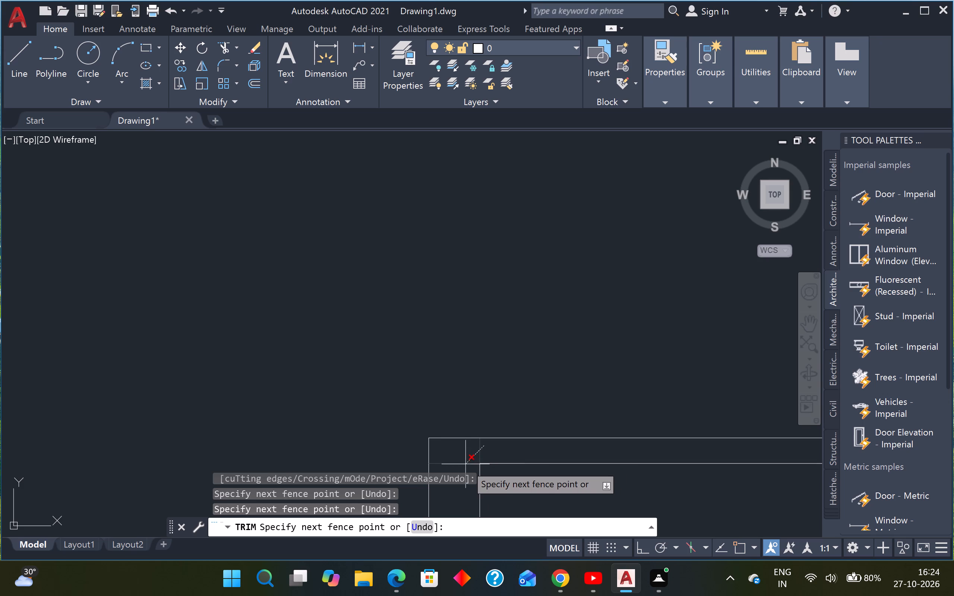
left_click(465, 464)
scroll(475, 432, "down", 4)
scroll(469, 302, "up", 4)
scroll(487, 263, "up", 2)
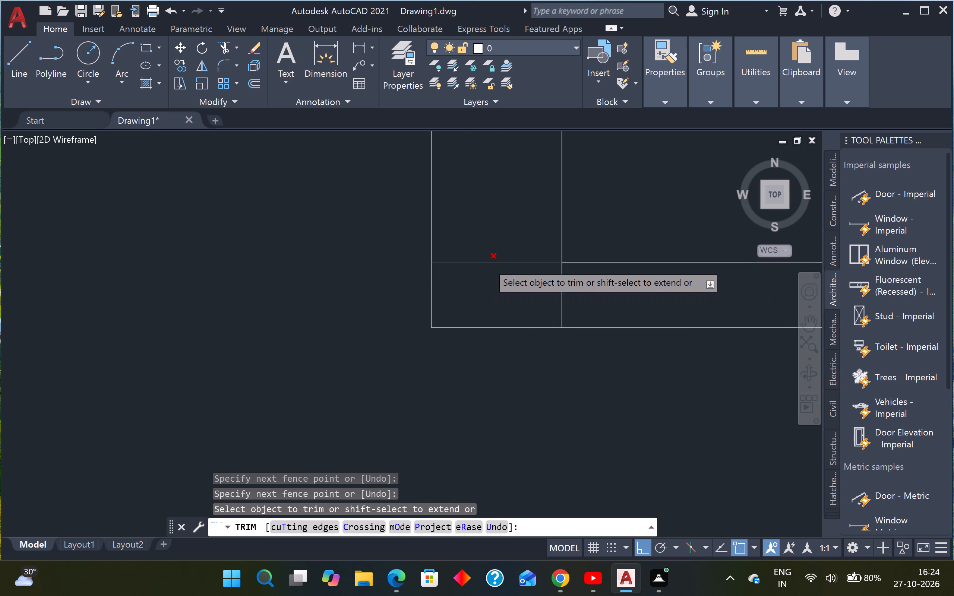
left_click(500, 245)
left_click(589, 288)
scroll(583, 289, "down", 6)
scroll(592, 321, "down", 2)
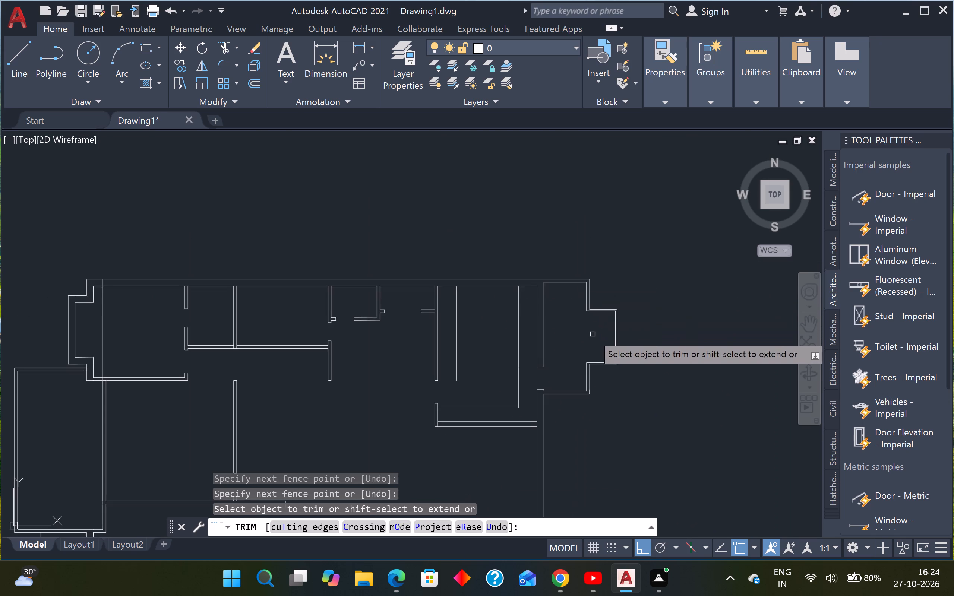
middle_click_drag(593, 334, 569, 314)
key("Escape")
key("Escape")
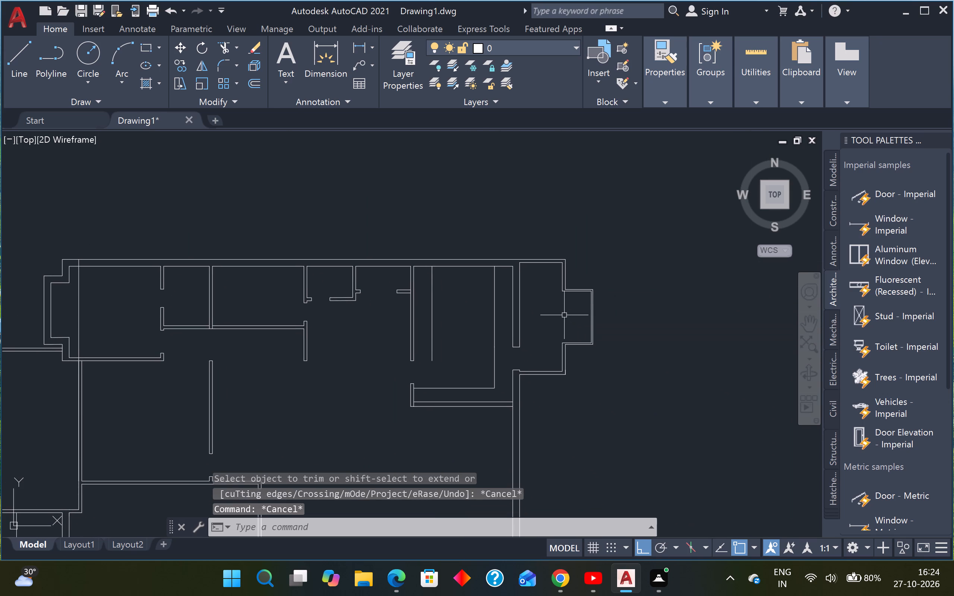
Draw a line about 5'-8" long across the bay's opening, from its north wall to its south wall.
type("L")
key("space")
scroll(568, 293, "up", 4)
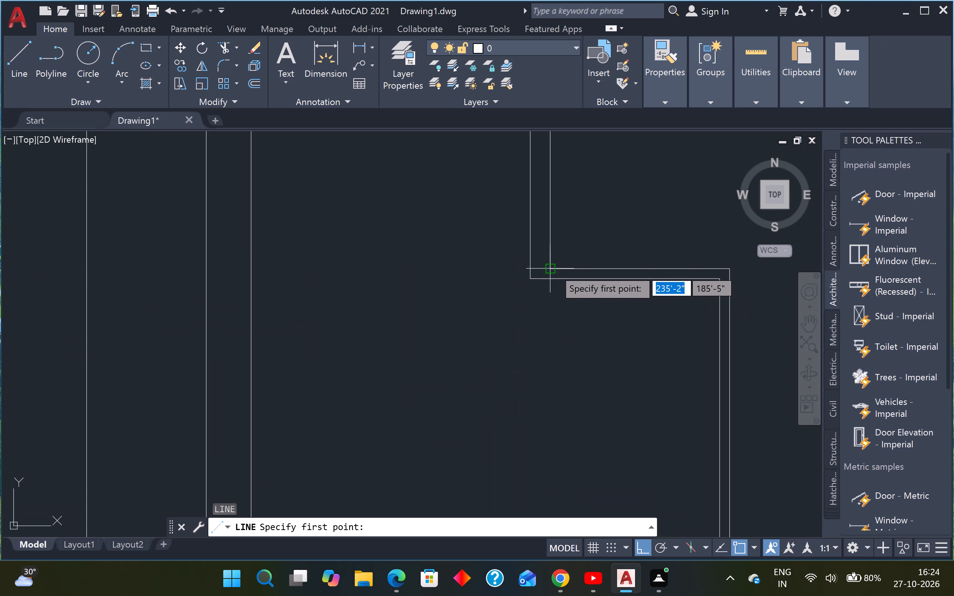
left_click(553, 279)
scroll(559, 406, "down", 3)
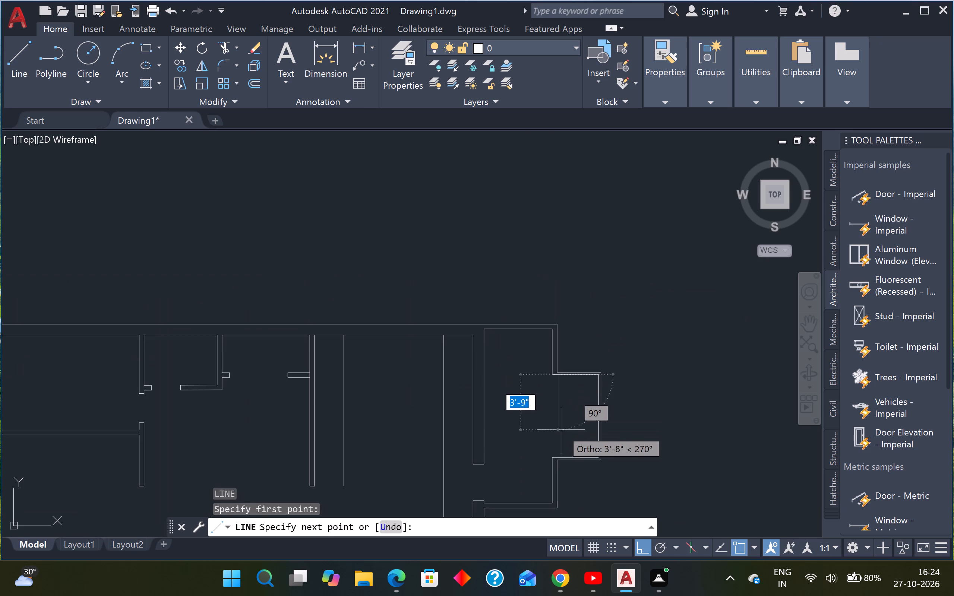
scroll(556, 444, "up", 3)
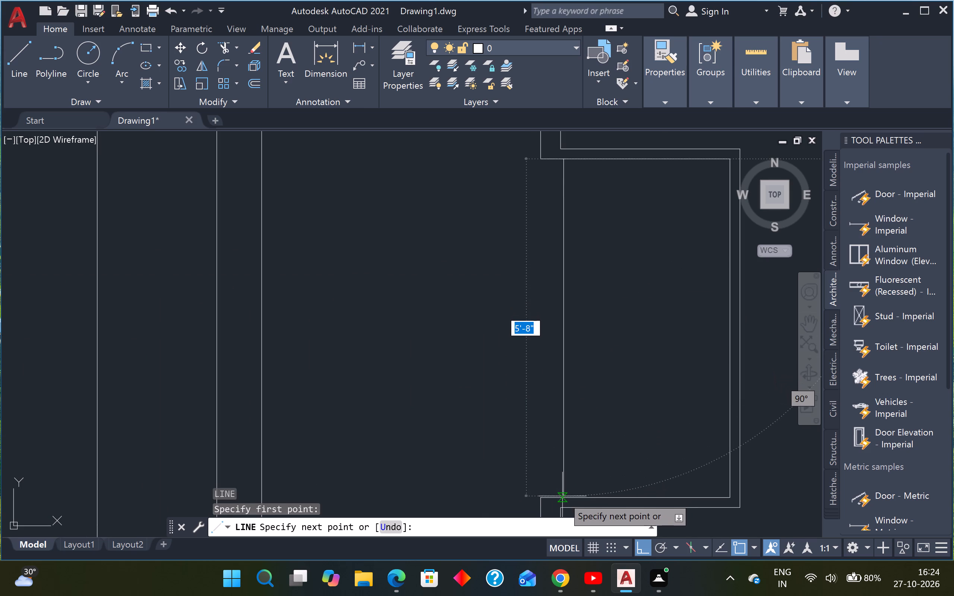
left_click(562, 497)
key("Escape")
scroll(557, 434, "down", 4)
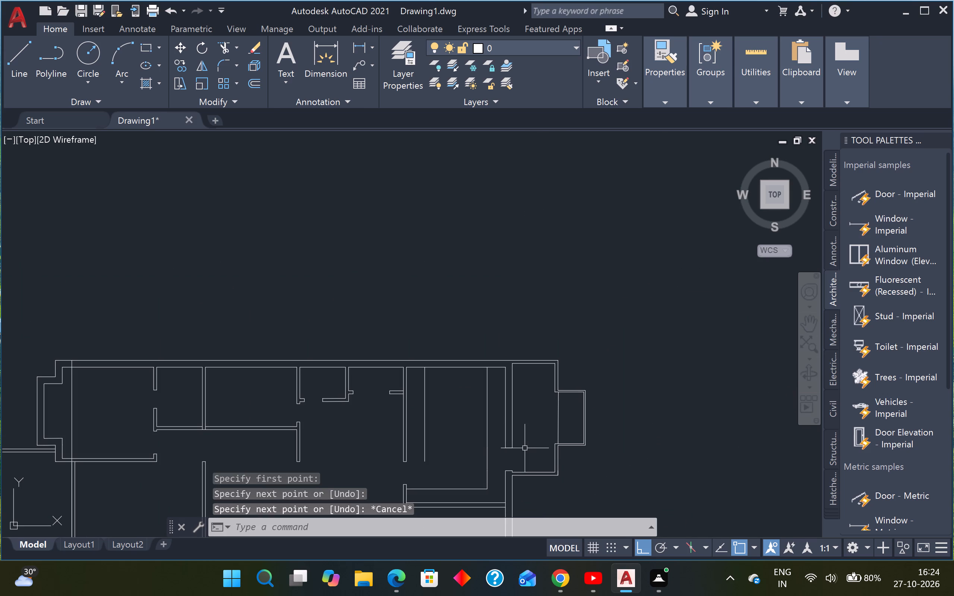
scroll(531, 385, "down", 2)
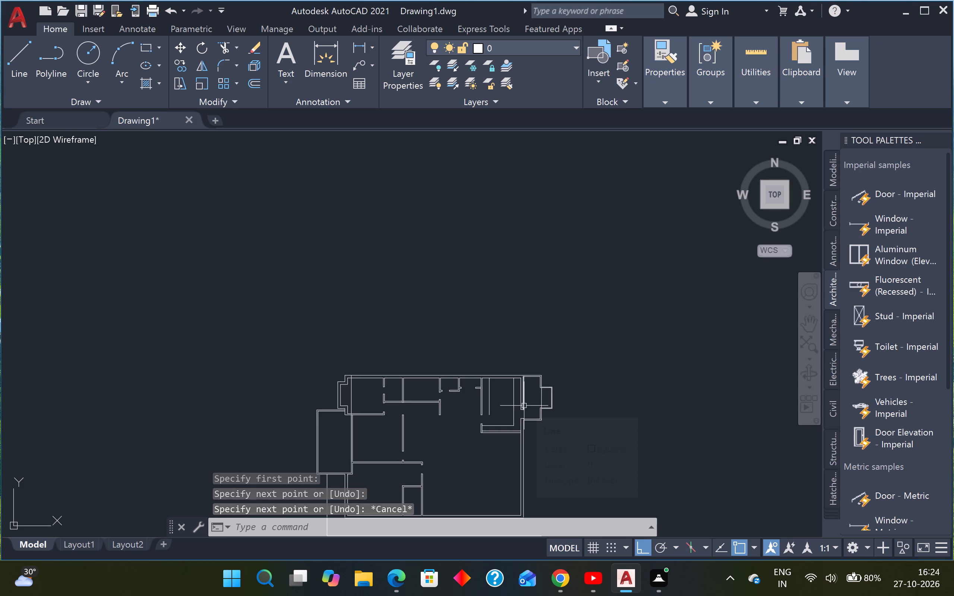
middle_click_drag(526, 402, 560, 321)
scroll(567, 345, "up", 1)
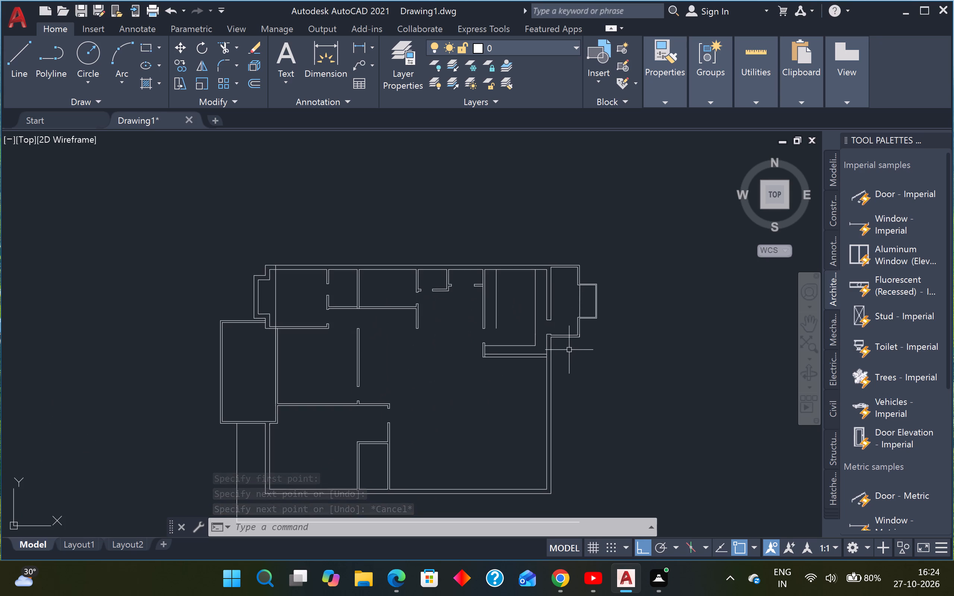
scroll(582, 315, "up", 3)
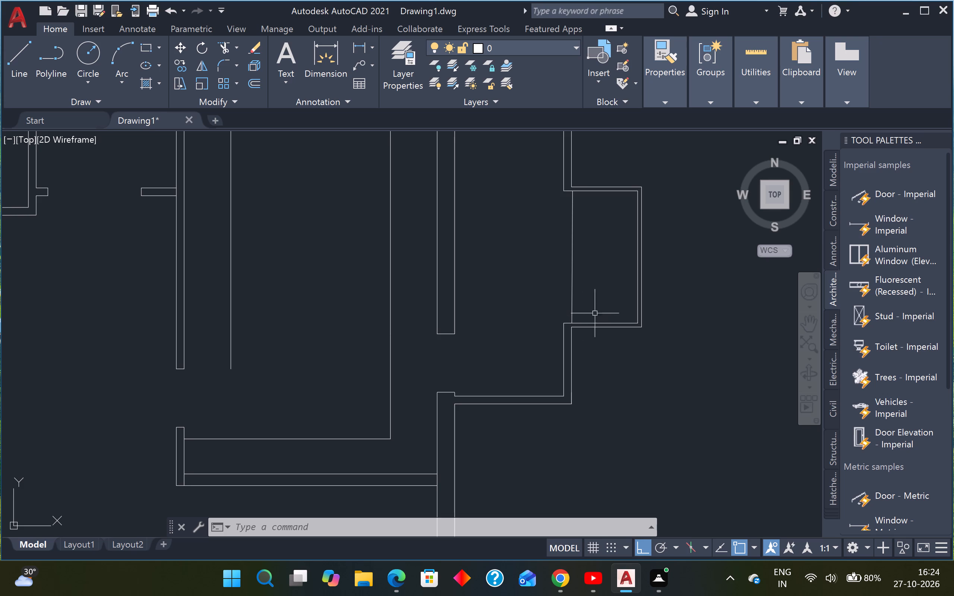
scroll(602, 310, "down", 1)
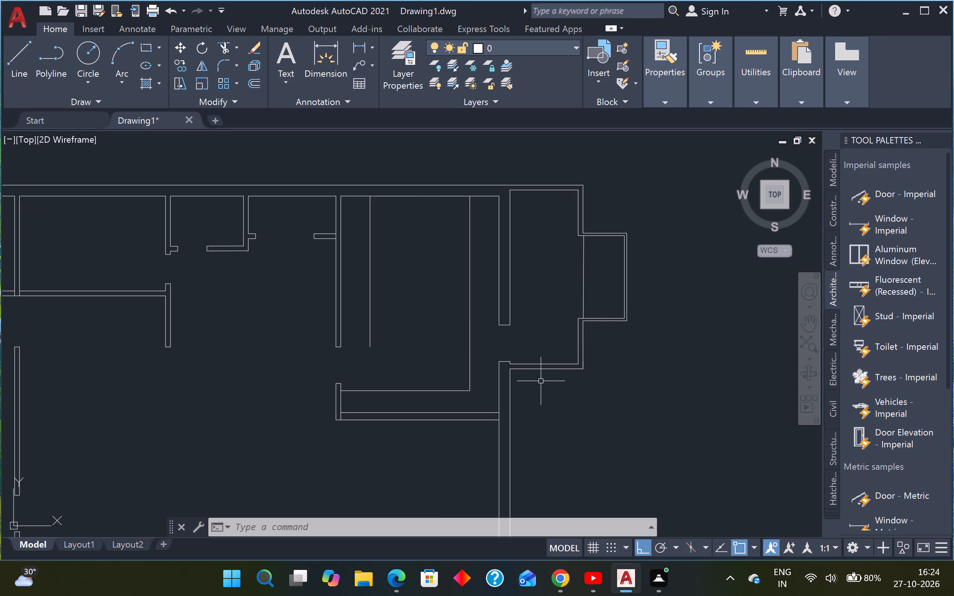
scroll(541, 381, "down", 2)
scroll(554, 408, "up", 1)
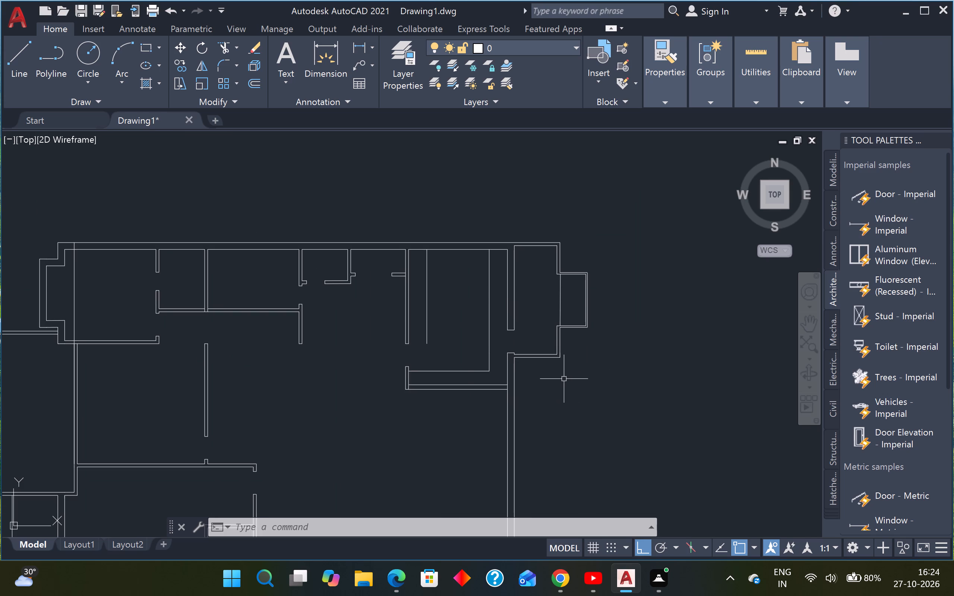
Draw connected lines from the projection's southeast corner: east past the bay, 10' south, and about 16' west across the main east wall.
key("Escape")
key("Escape")
type("L")
key("space")
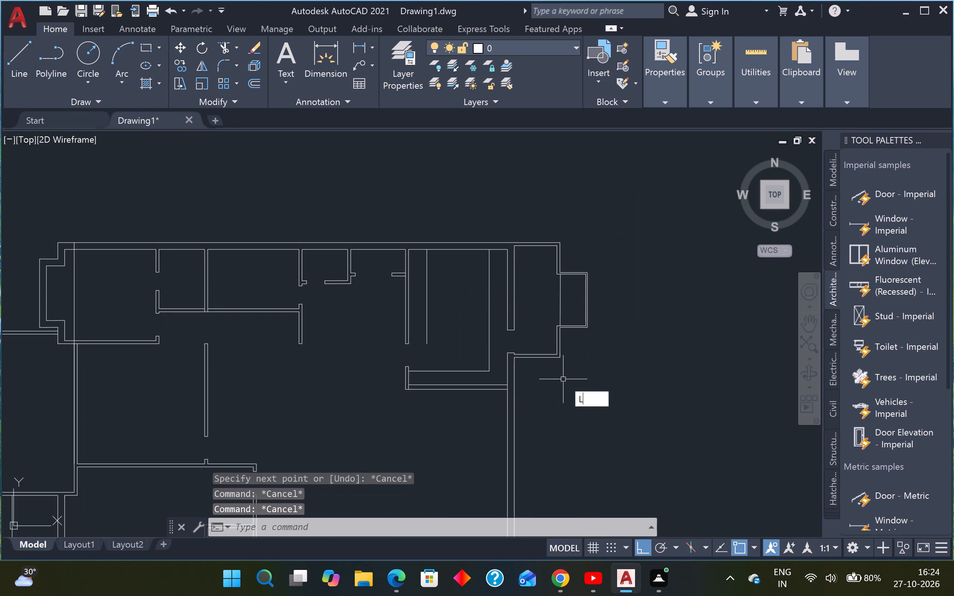
scroll(559, 353, "up", 2)
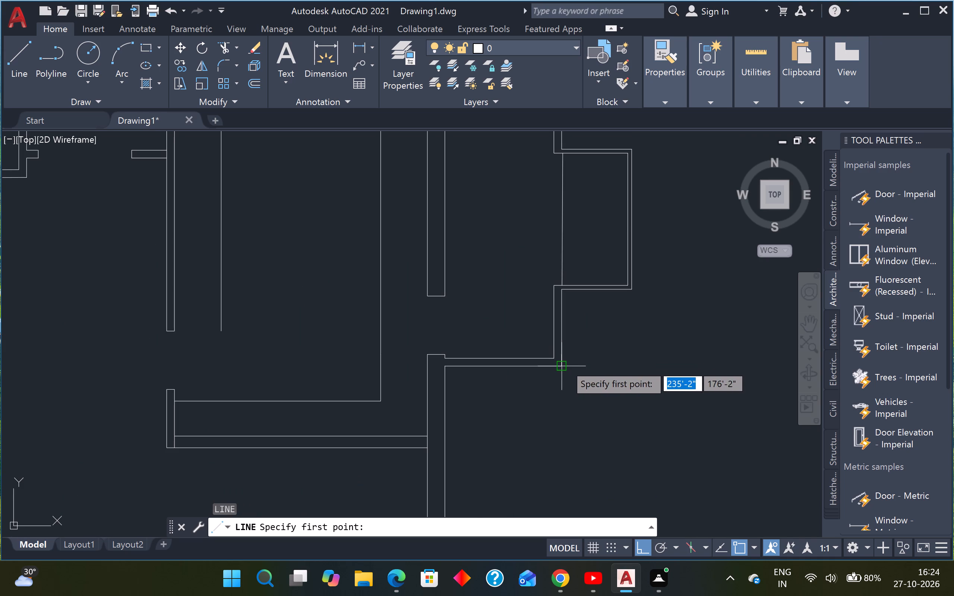
left_click(565, 364)
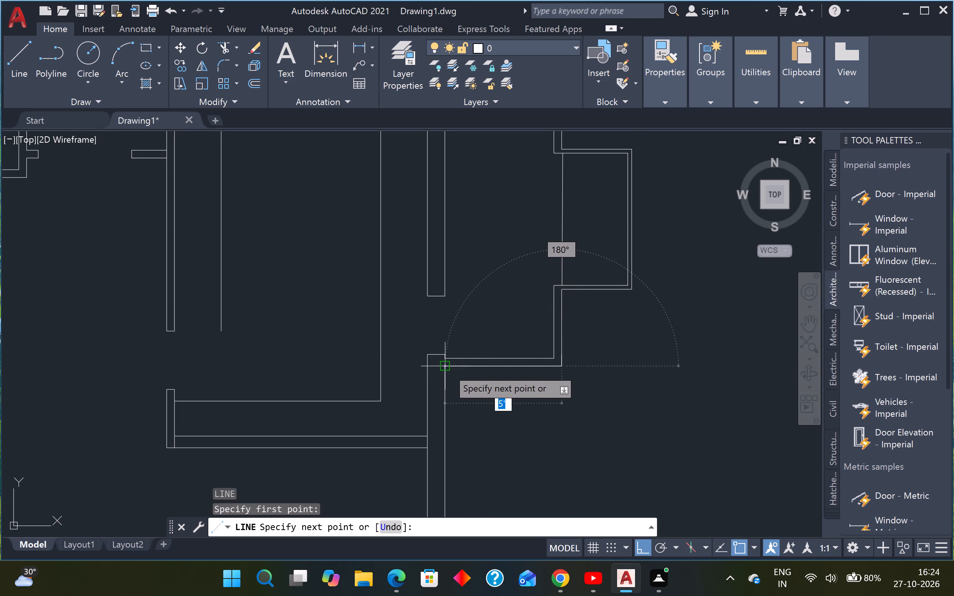
scroll(681, 369, "down", 3)
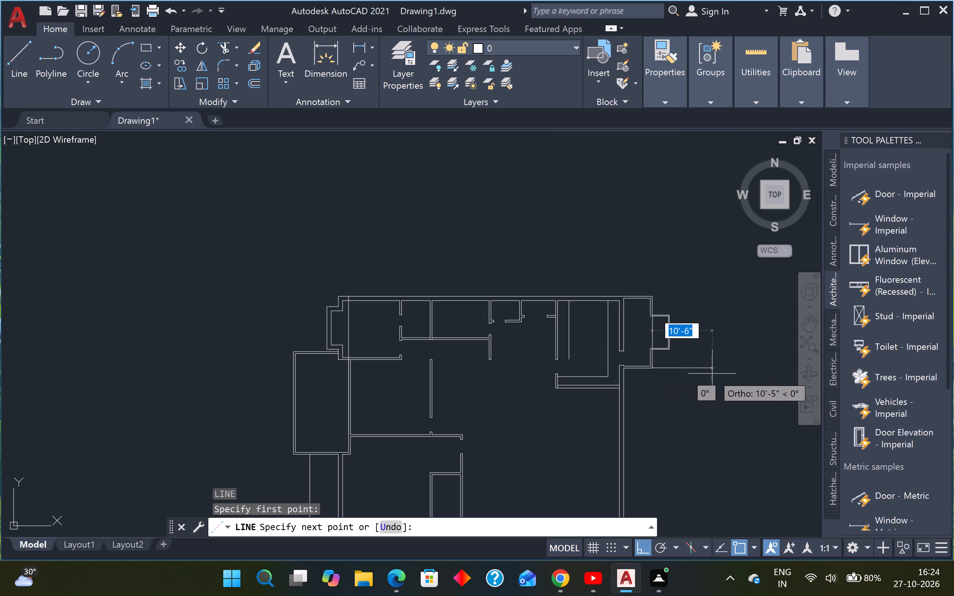
scroll(713, 373, "up", 1)
middle_click_drag(715, 374, 561, 362)
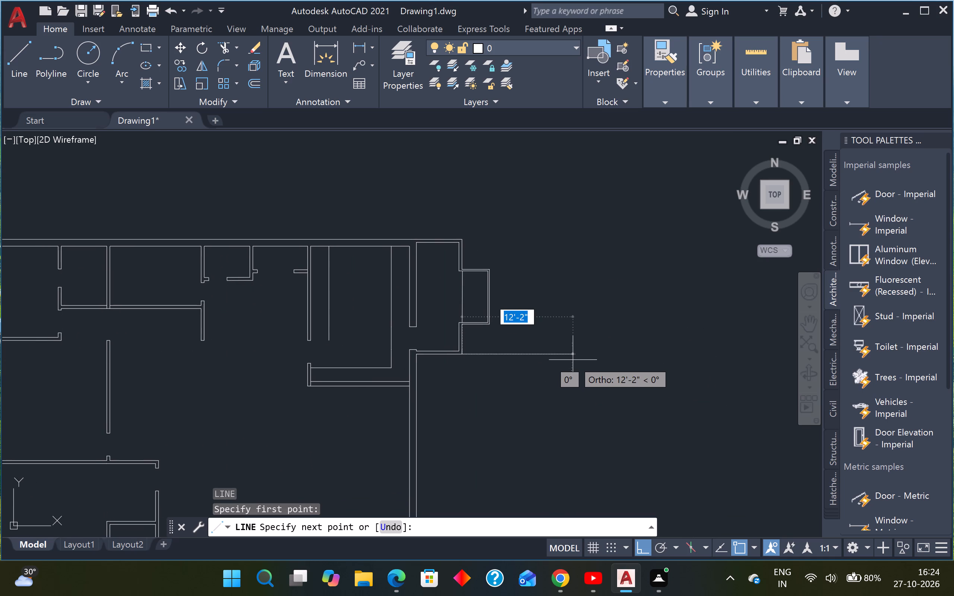
left_click(535, 357)
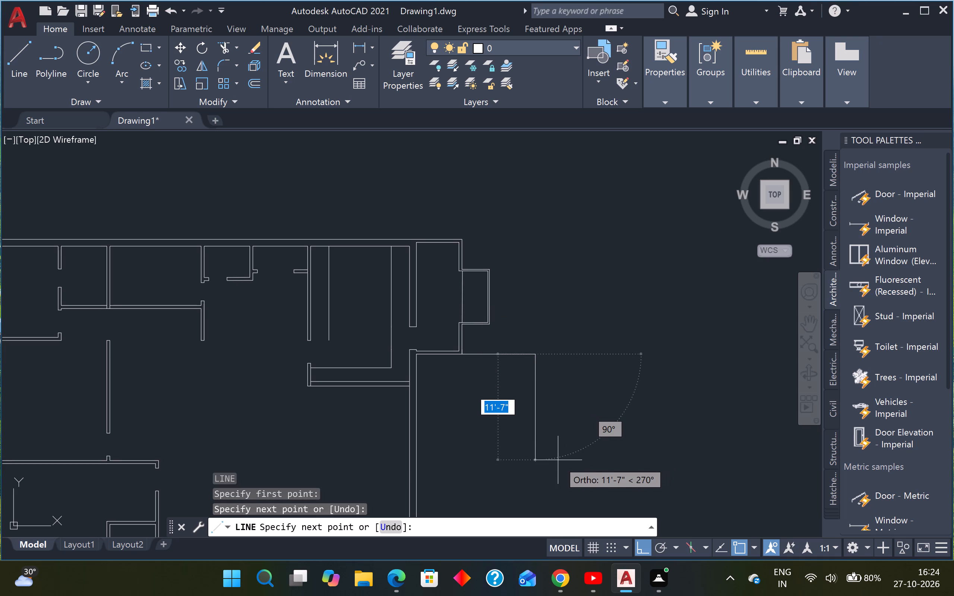
type("10'")
key("Return")
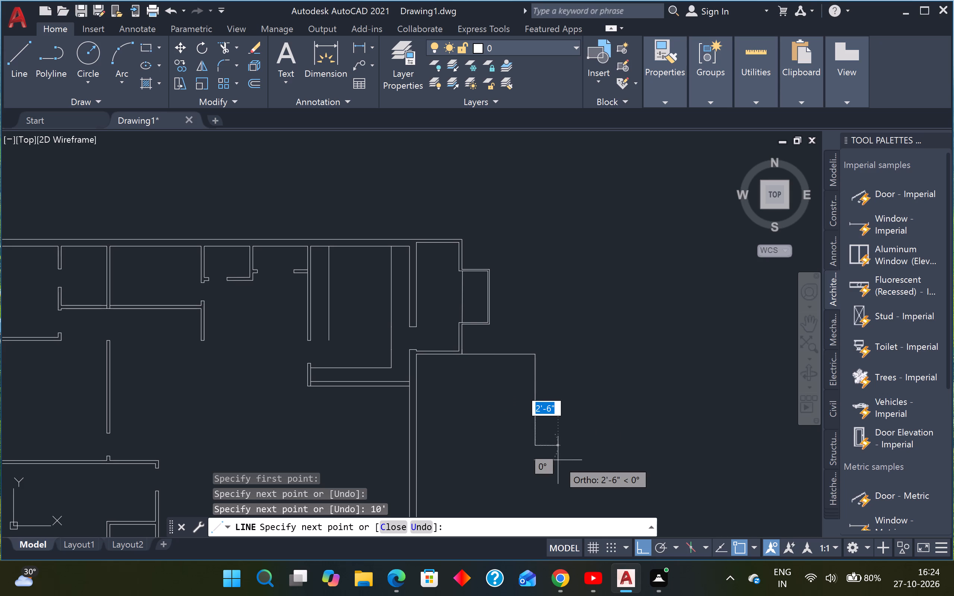
scroll(387, 443, "up", 2)
left_click(387, 443)
key("Escape")
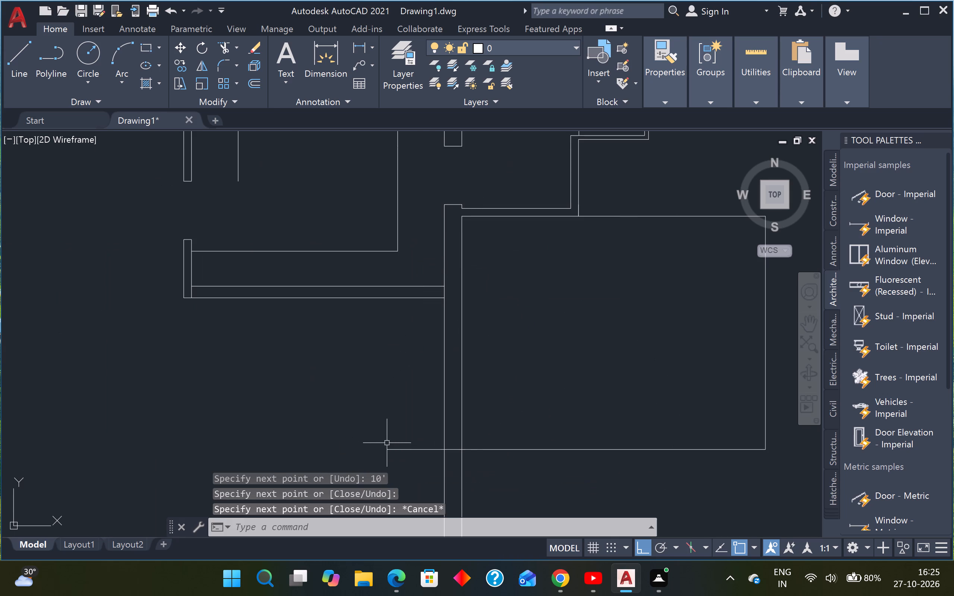
Trim the new south line's west end back to the outer face of the main east wall.
type("TR")
key("space")
left_click(412, 431)
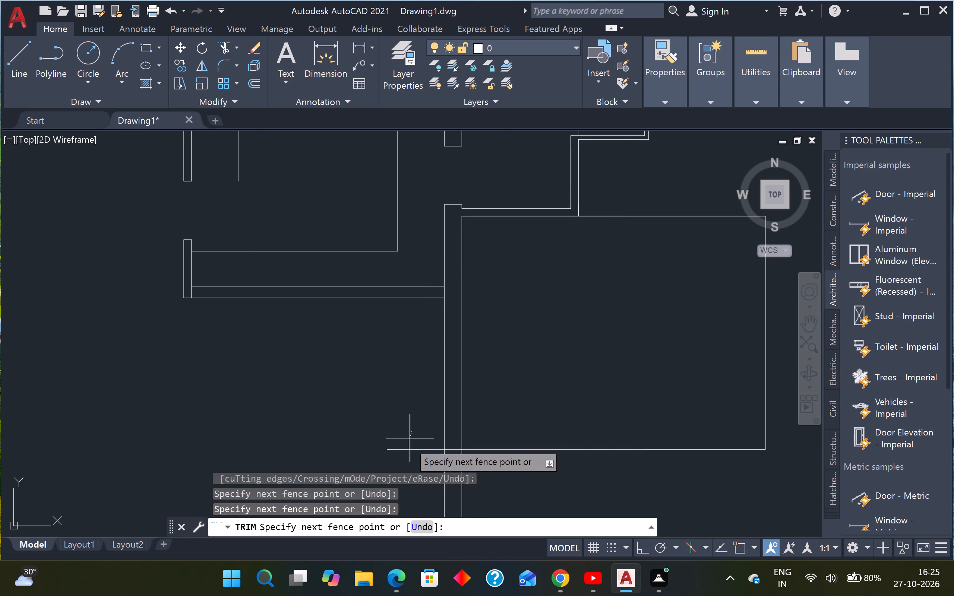
left_click(402, 455)
scroll(459, 451, "up", 2)
left_click(448, 434)
left_click_drag(445, 455, 445, 452)
scroll(473, 415, "down", 4)
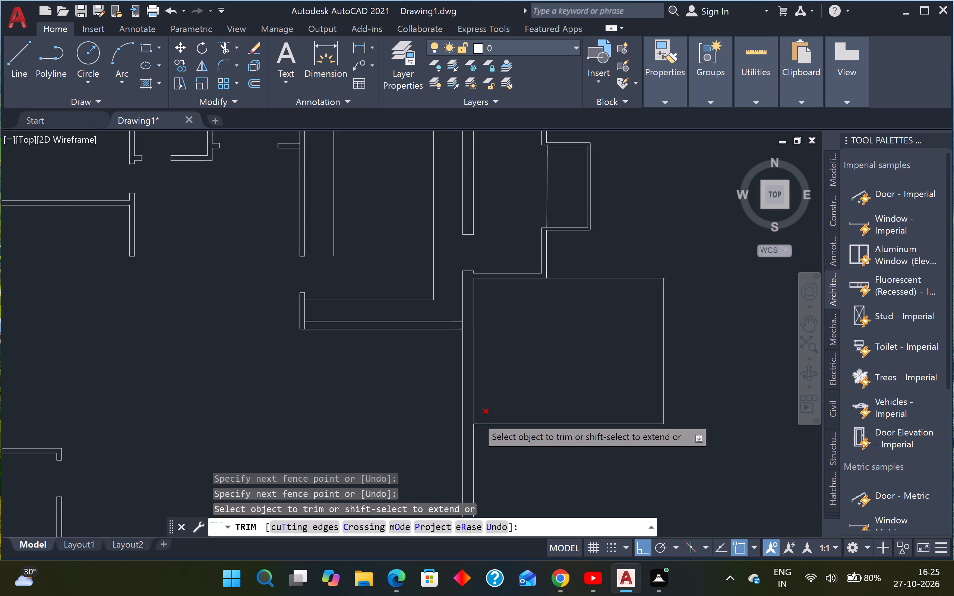
scroll(519, 391, "down", 1)
key("Escape")
key("Escape")
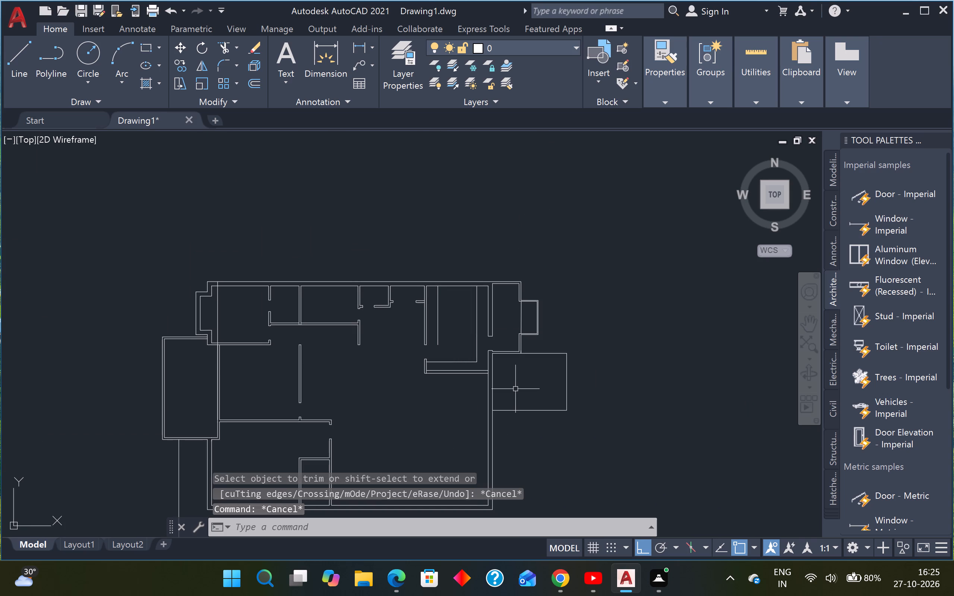
Offset the new enclosure's north, east and south lines 4" outward.
type("O")
key("space")
type("4\"")
key("Return")
scroll(544, 355, "up", 2)
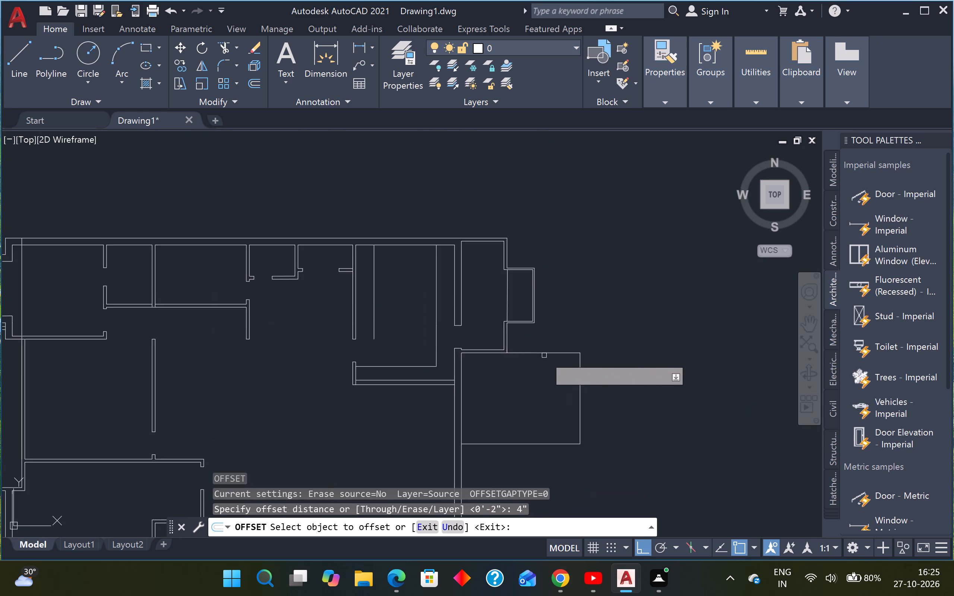
left_click(550, 349)
left_click(554, 353)
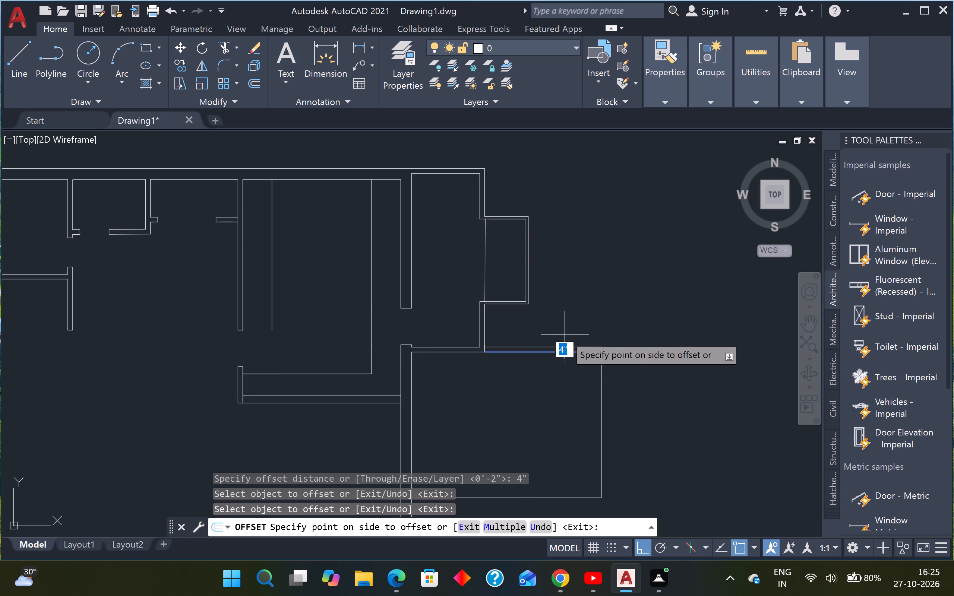
left_click(565, 335)
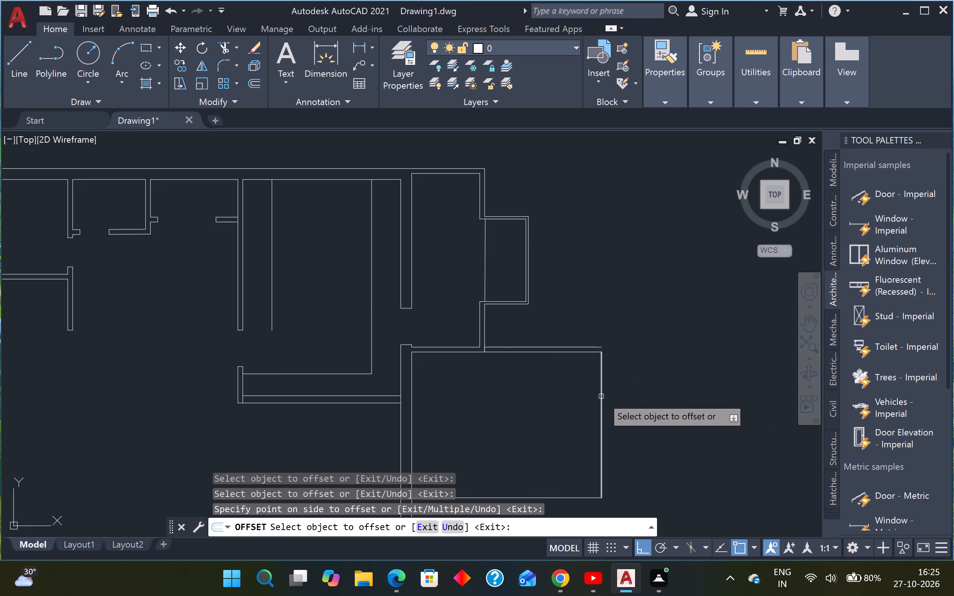
left_click(602, 396)
left_click(622, 397)
scroll(601, 431, "down", 2)
scroll(589, 458, "up", 2)
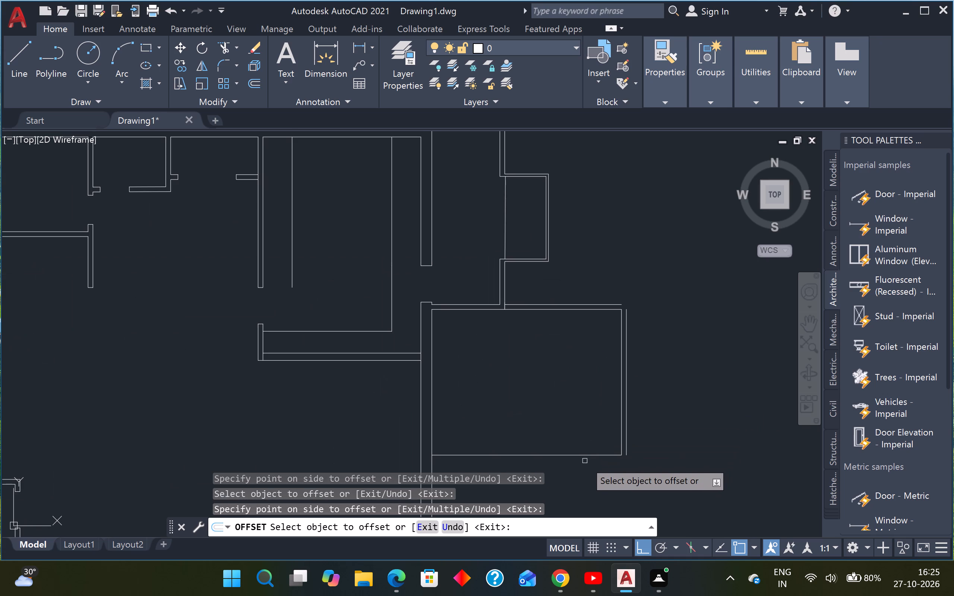
left_click(578, 453)
left_click(577, 482)
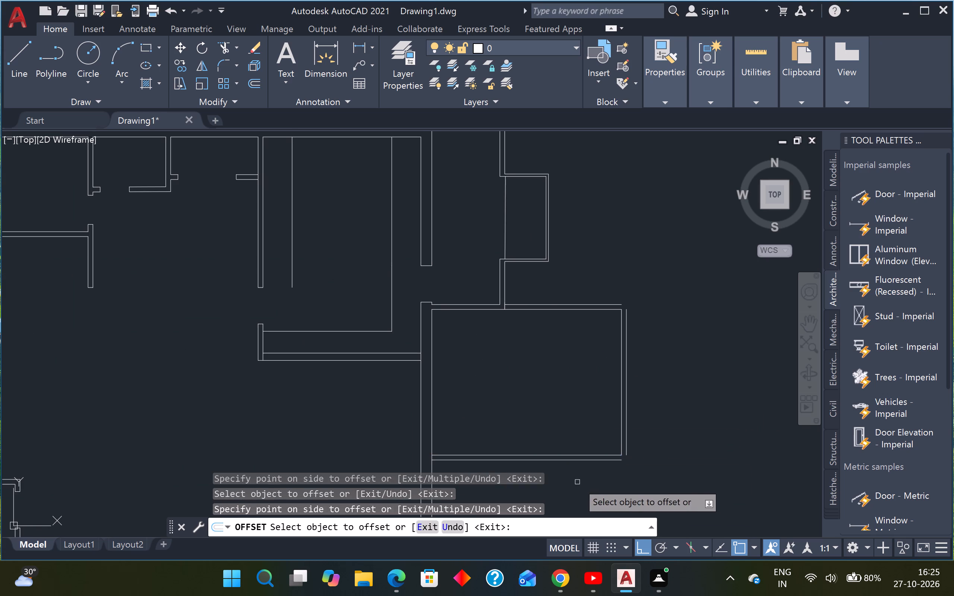
Draw short lines continuing the enclosure's outer south and north lines eastward past the outer east line.
key("Escape")
key("Escape")
key("l")
key("space")
scroll(615, 466, "up", 3)
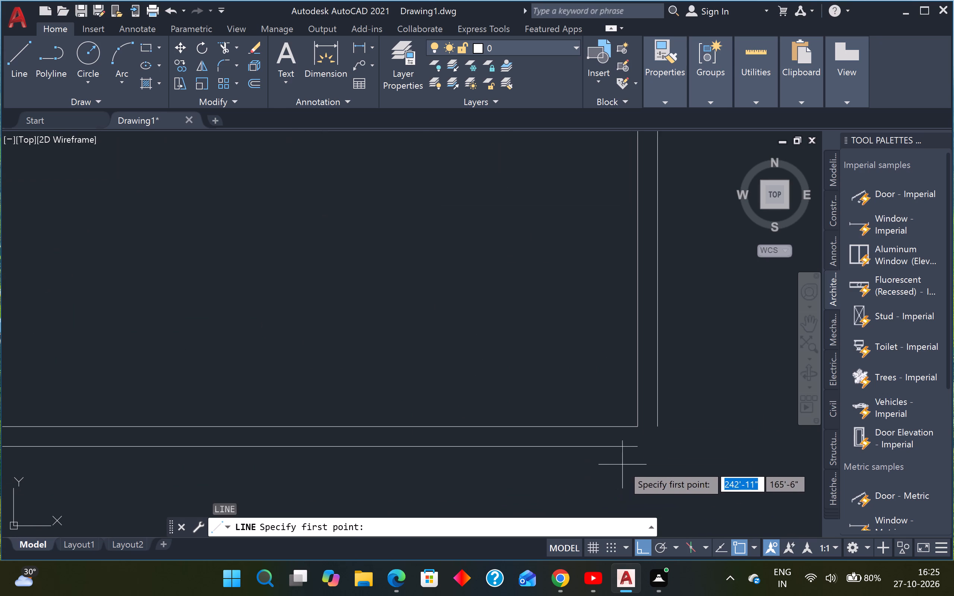
left_click(635, 444)
left_click(709, 454)
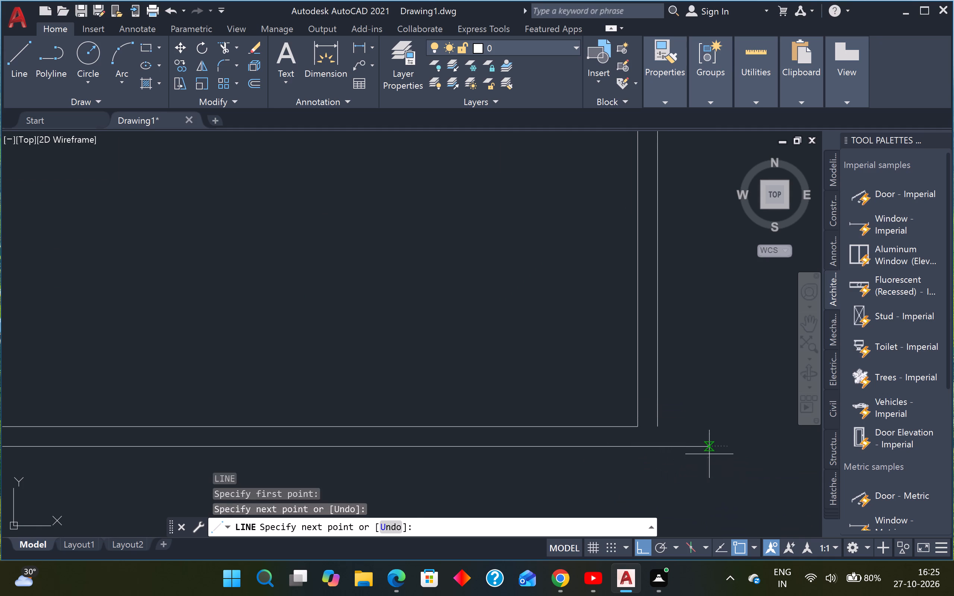
key("Escape")
scroll(704, 437, "down", 3)
key("space")
scroll(689, 282, "up", 2)
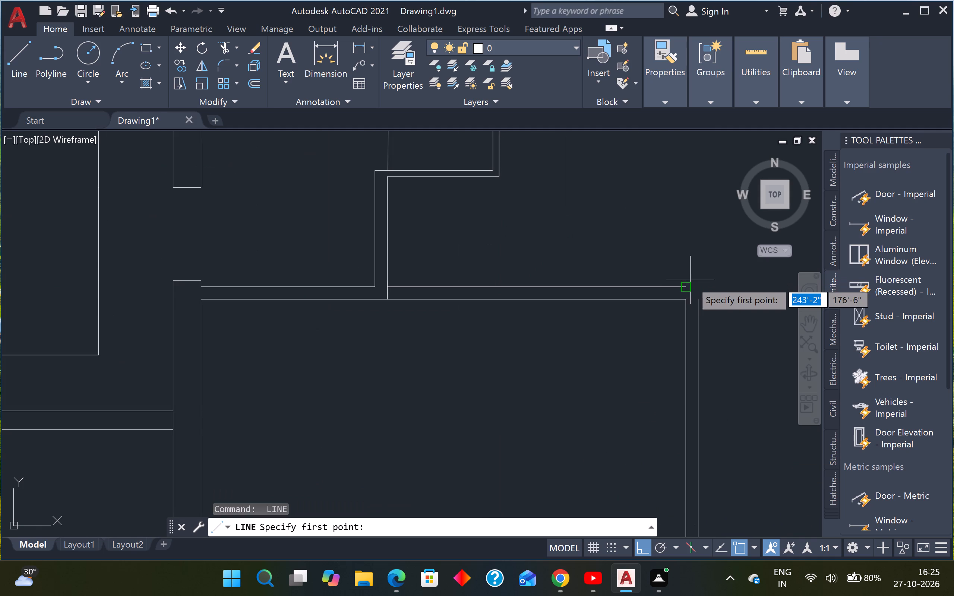
left_click(685, 287)
left_click(736, 292)
key("Escape")
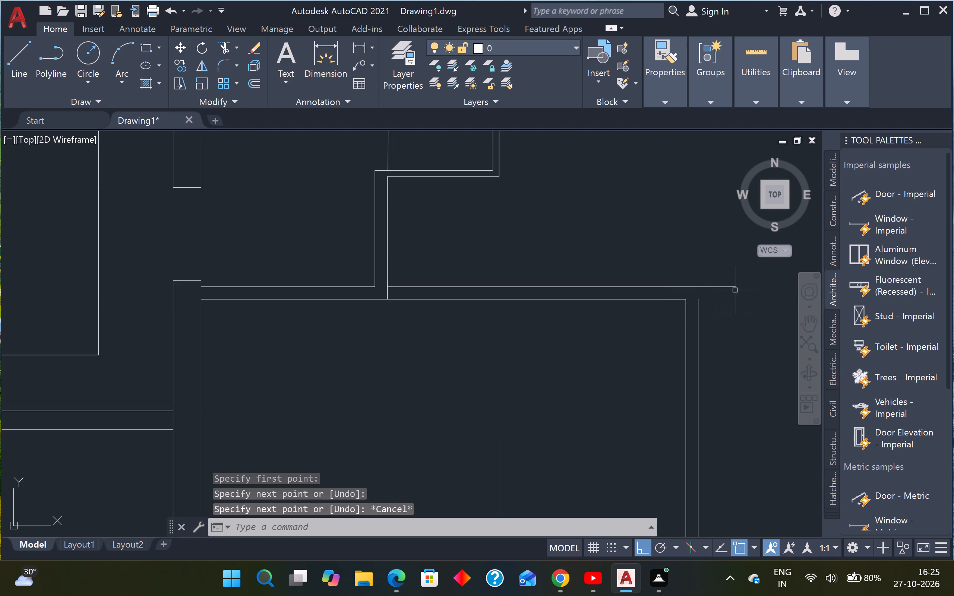
Extend both ends of the enclosure's outer east line to meet the outer north and south lines.
key("e")
key("x")
key("space")
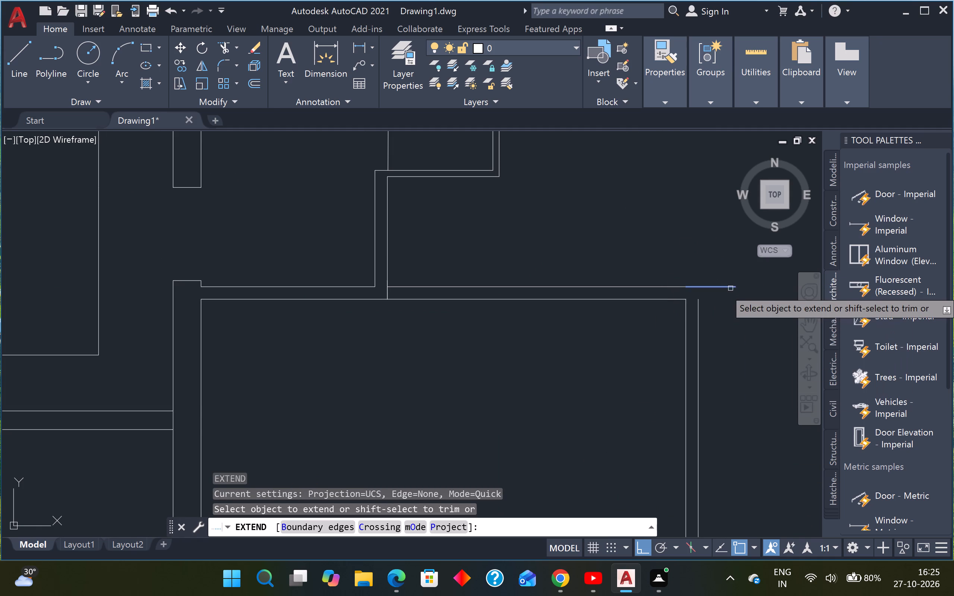
left_click(700, 313)
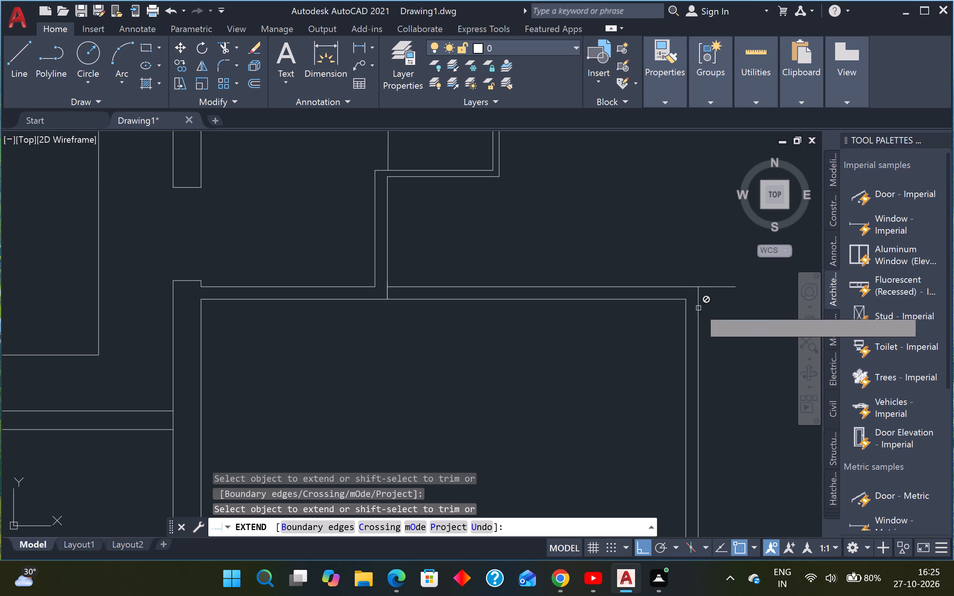
scroll(700, 301, "down", 3)
scroll(702, 376, "up", 1)
left_click(702, 395)
scroll(731, 332, "down", 2)
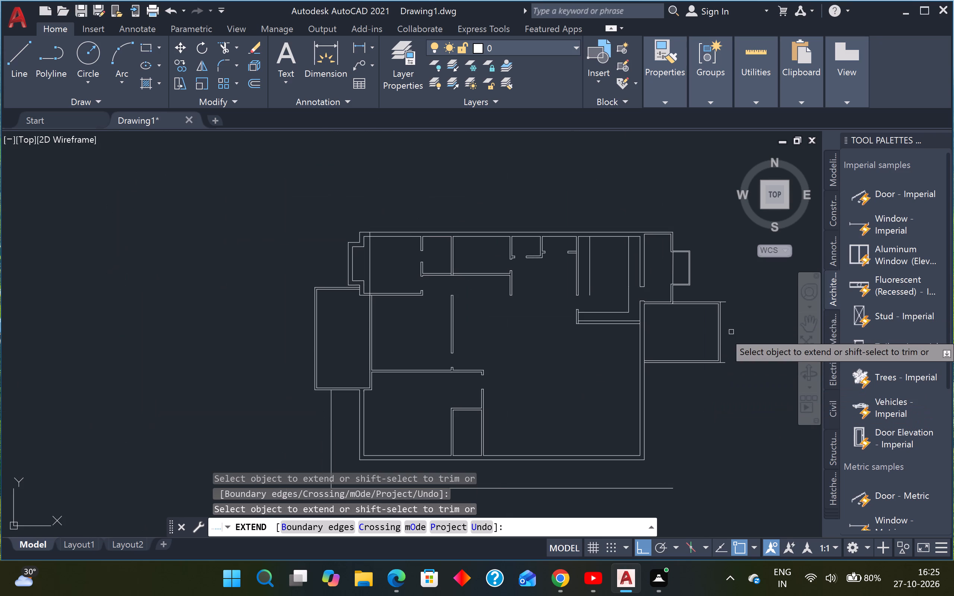
key("Escape")
key("Escape")
Trim the outer north and south line ends that overhang the enclosure's northeast and southeast corners.
key("t")
key("r")
key("space")
scroll(727, 296, "up", 4)
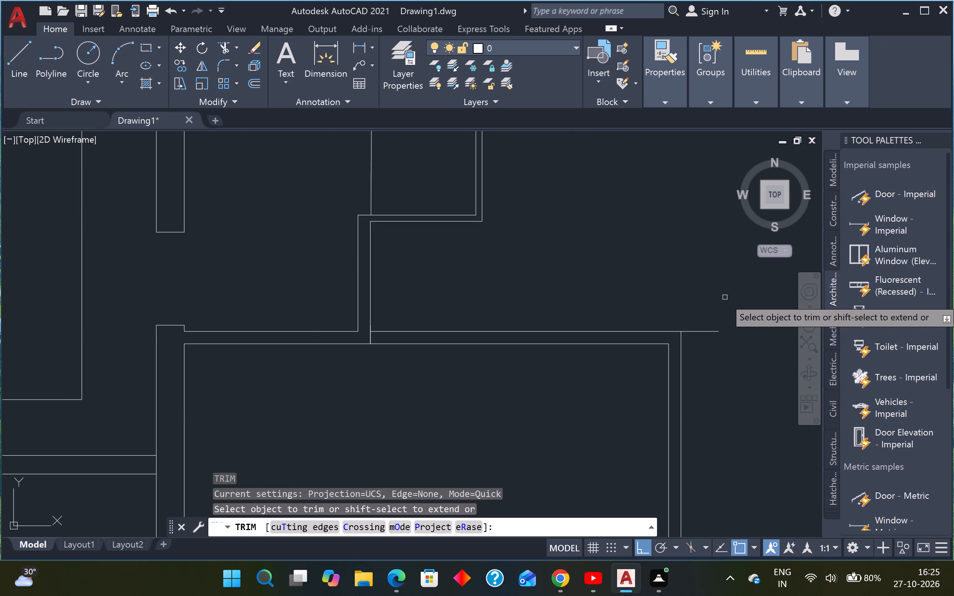
left_click(715, 313)
left_click(703, 348)
scroll(713, 326, "down", 4)
scroll(718, 405, "up", 2)
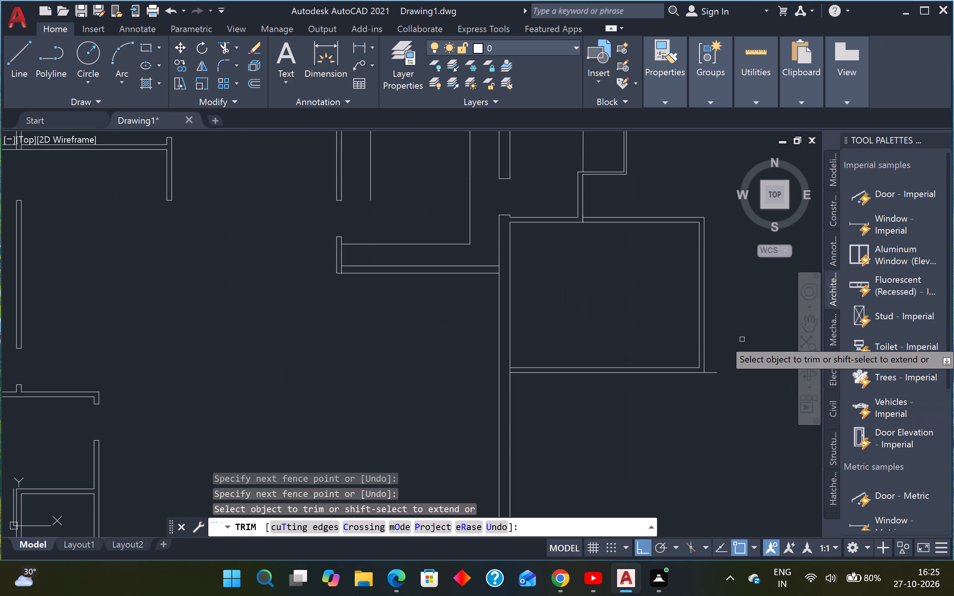
scroll(717, 365, "up", 2)
left_click(713, 367)
left_click(695, 399)
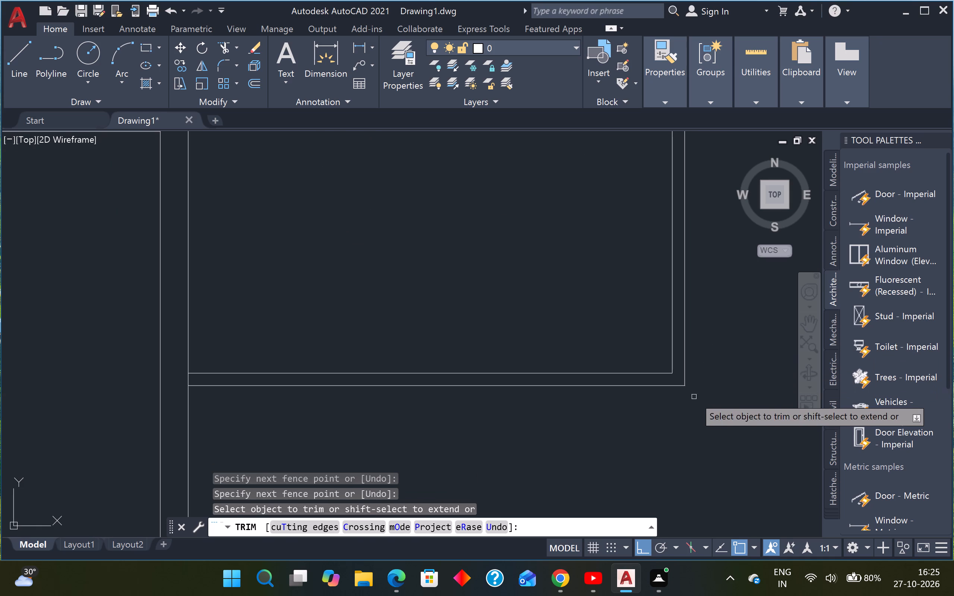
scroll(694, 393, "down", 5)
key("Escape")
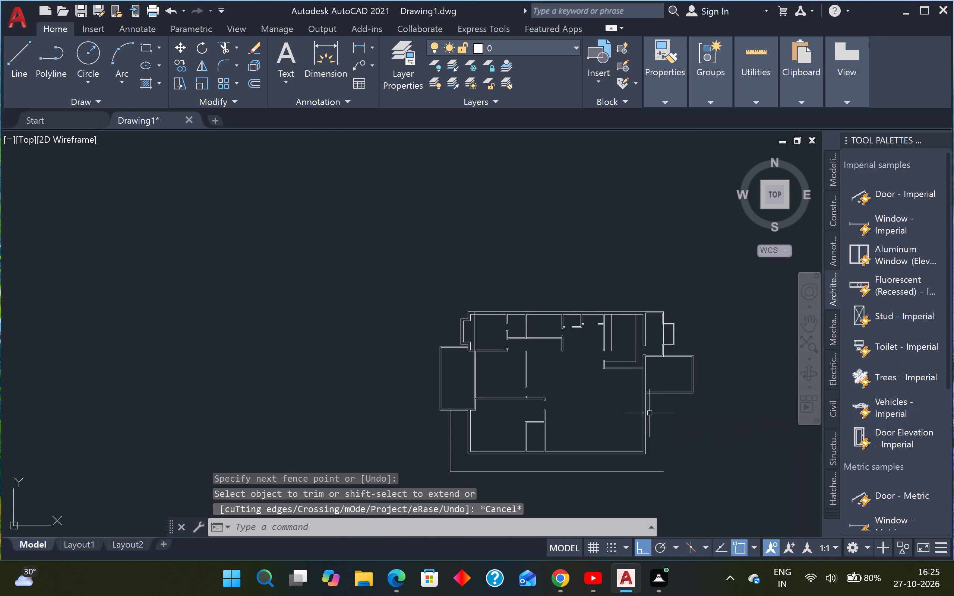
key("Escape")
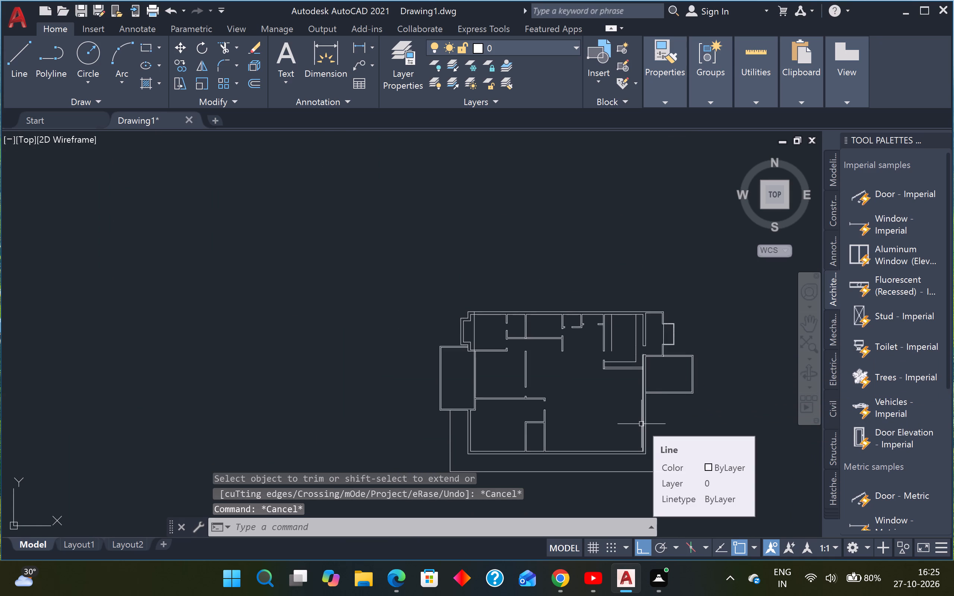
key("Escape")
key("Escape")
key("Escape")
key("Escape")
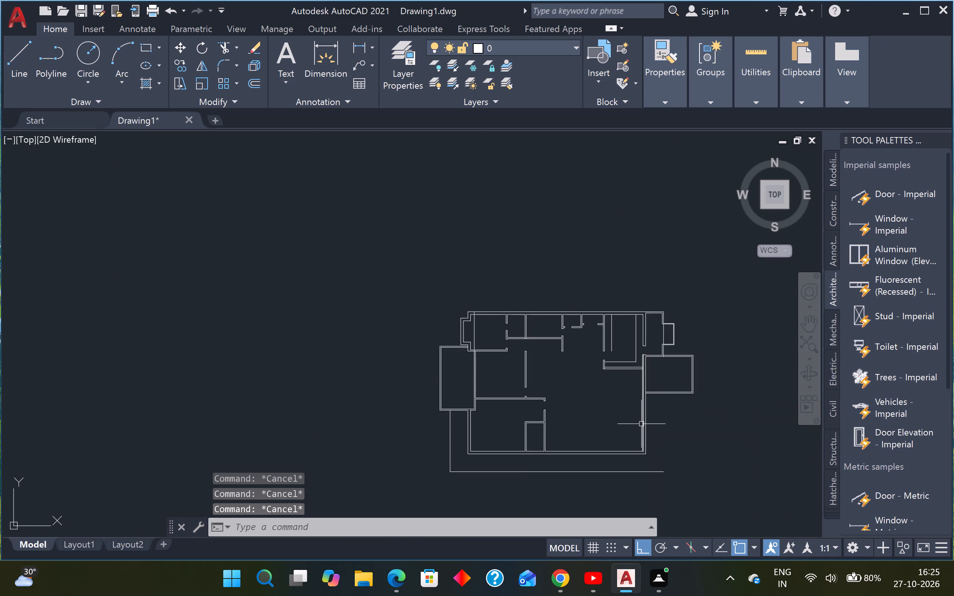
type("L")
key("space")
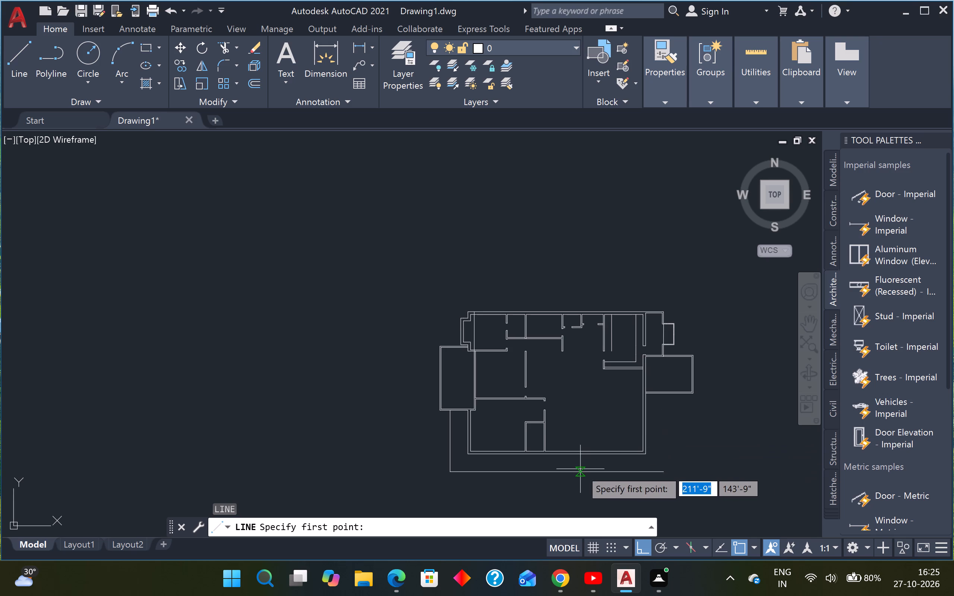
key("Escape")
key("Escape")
Delete the leftover L-shaped outline running along the outside of the plan's south and southwest walls.
left_click(559, 462)
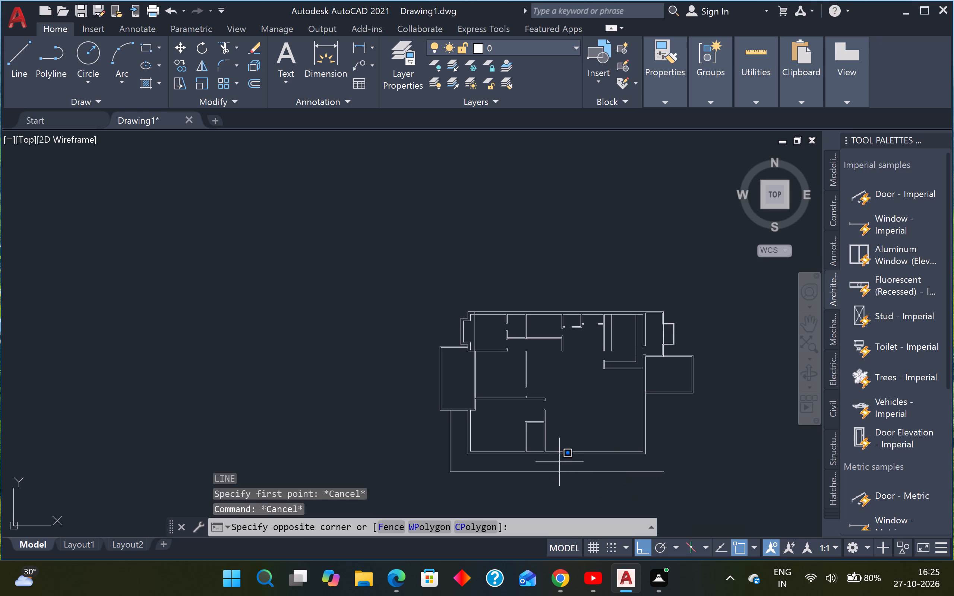
left_click(552, 486)
key("Delete")
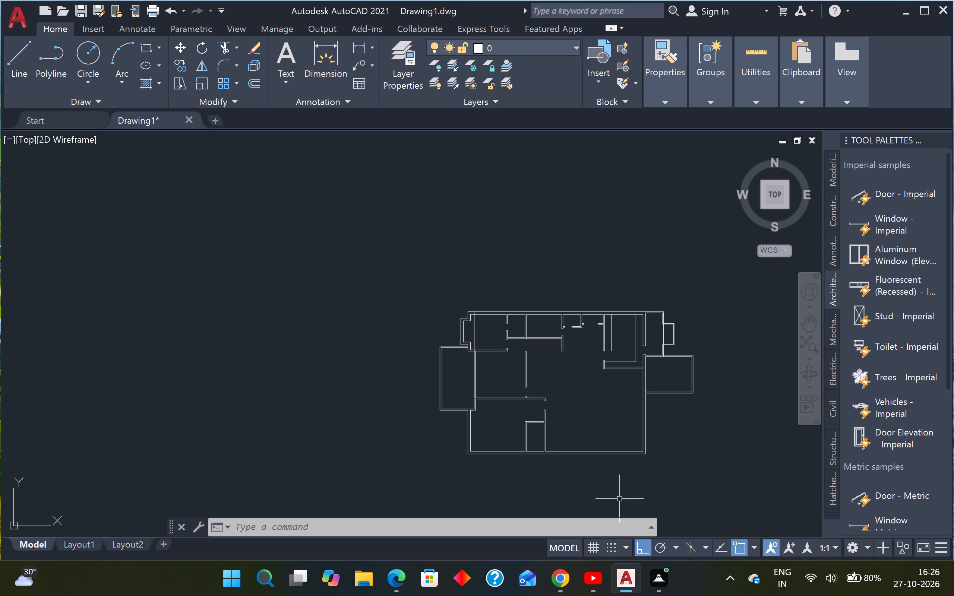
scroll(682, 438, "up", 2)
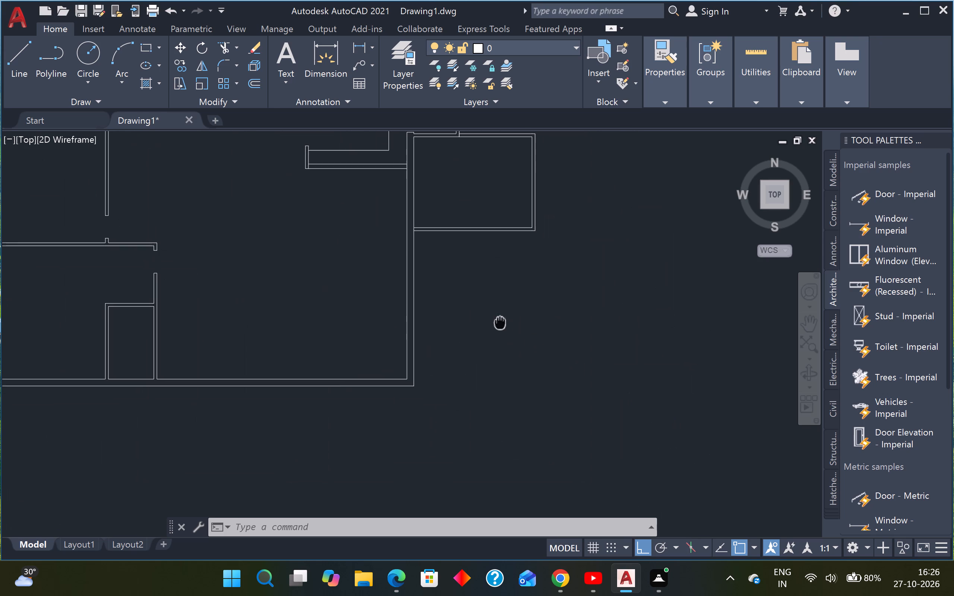
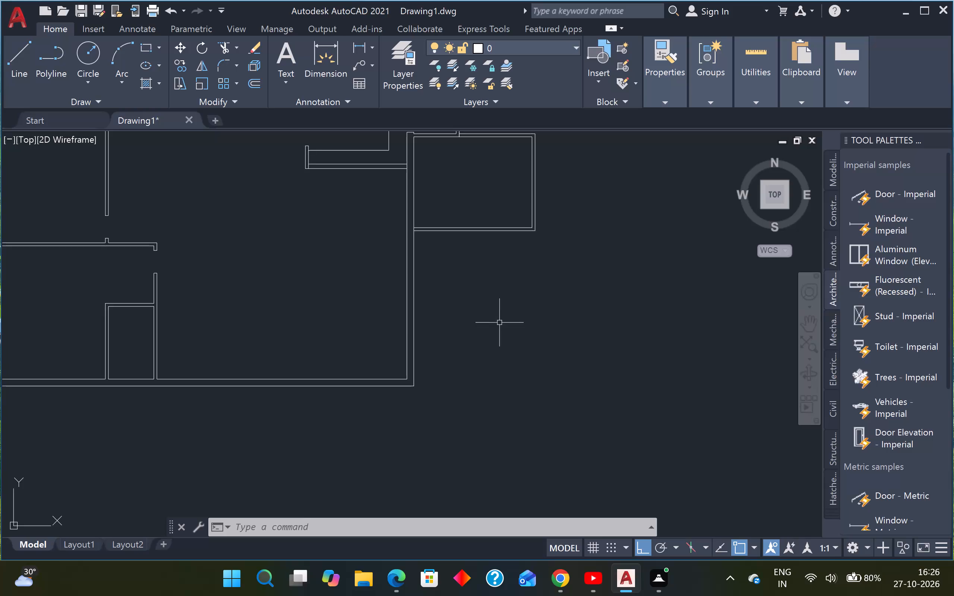
Move the two bottom wall lines of the room projecting from the plan's east side about 3'-1" straight down.
scroll(495, 329, "down", 1)
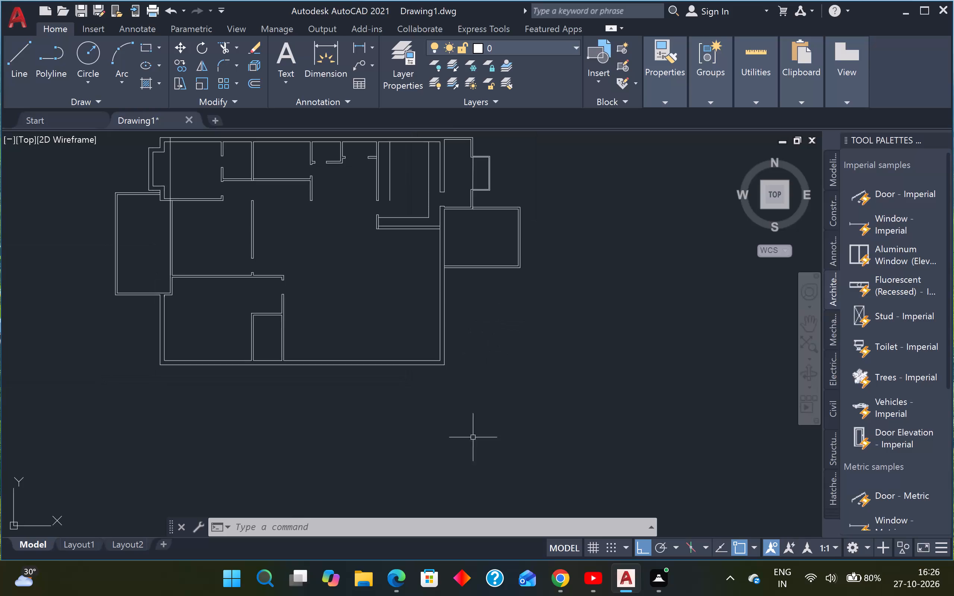
middle_click_drag(367, 380, 339, 412)
scroll(365, 388, "down", 1)
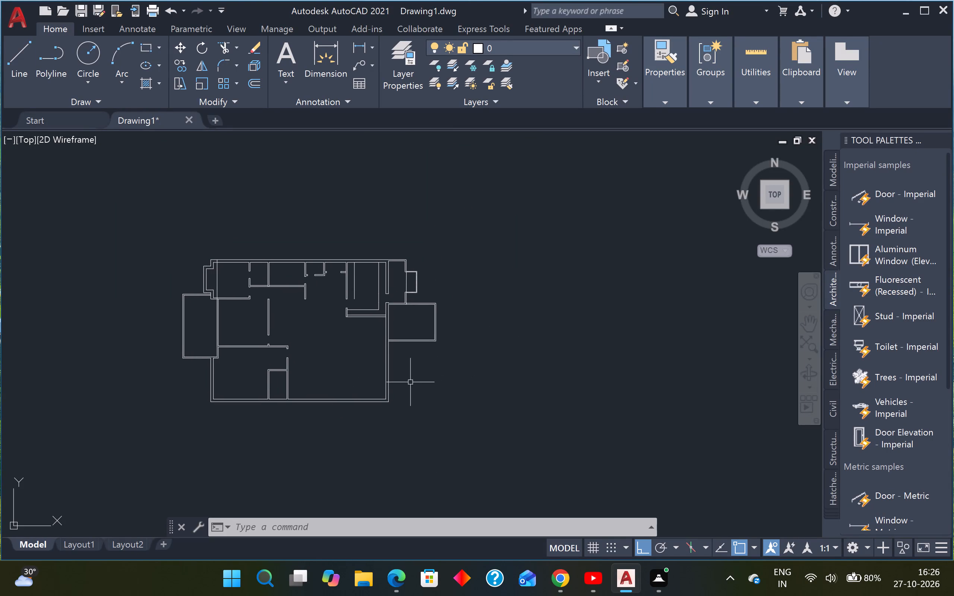
scroll(401, 394, "up", 2)
scroll(414, 236, "up", 1)
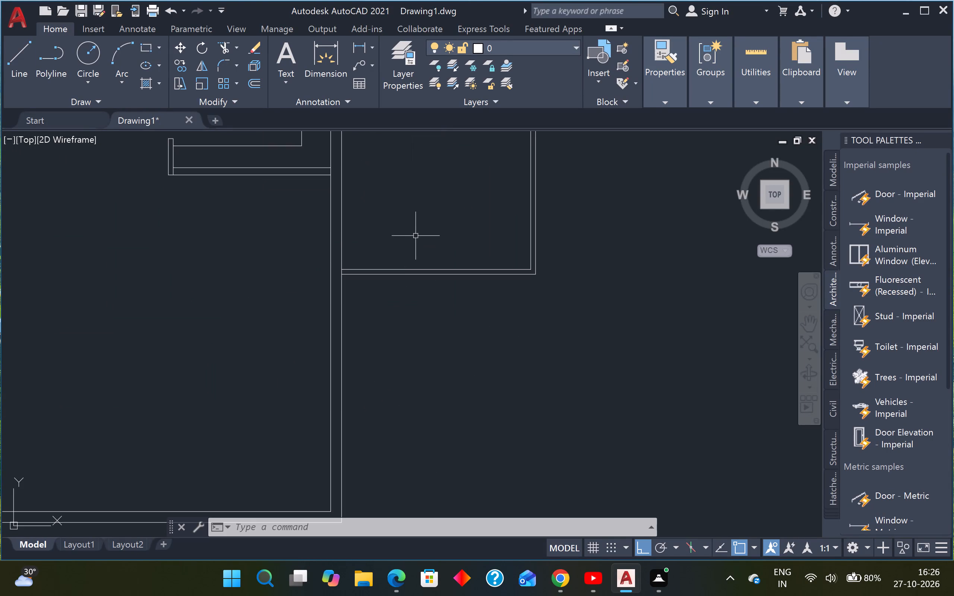
left_click(411, 250)
left_click(401, 293)
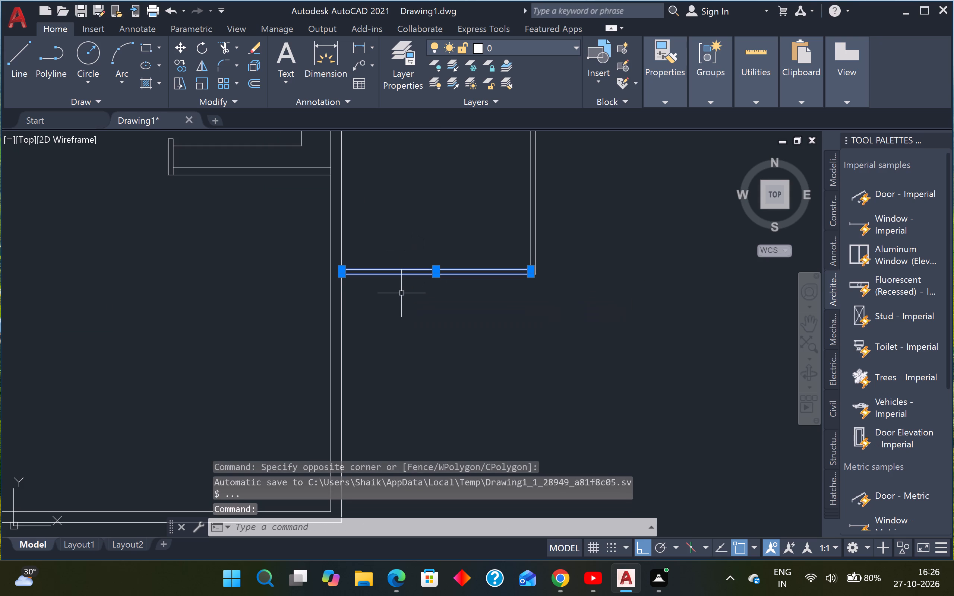
type("M")
key("space")
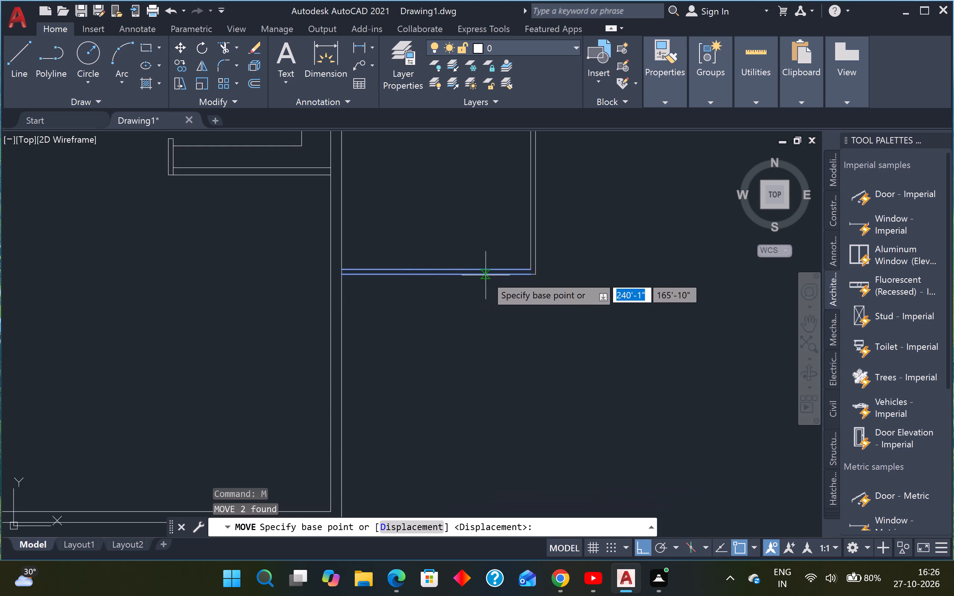
left_click(532, 272)
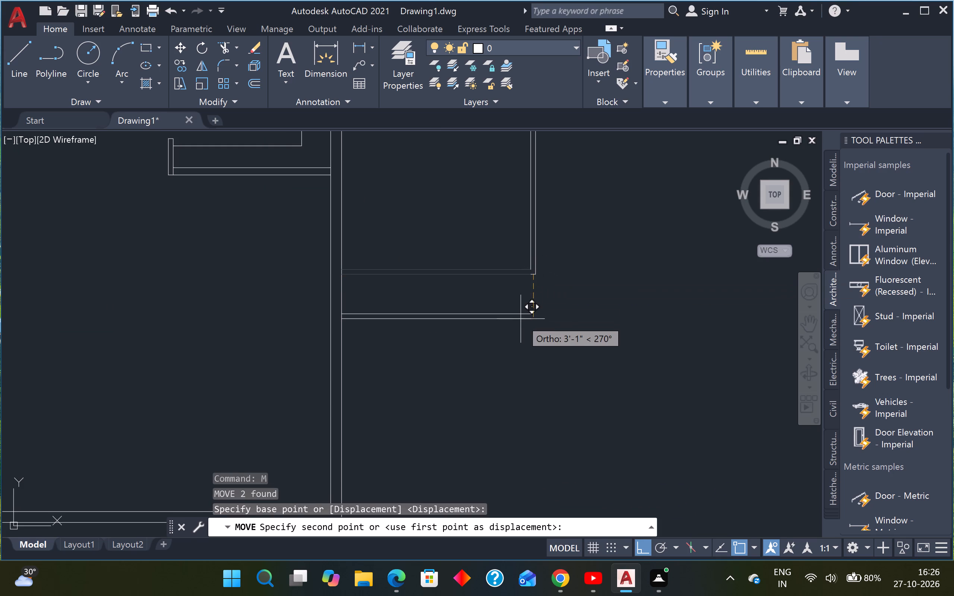
left_click(521, 319)
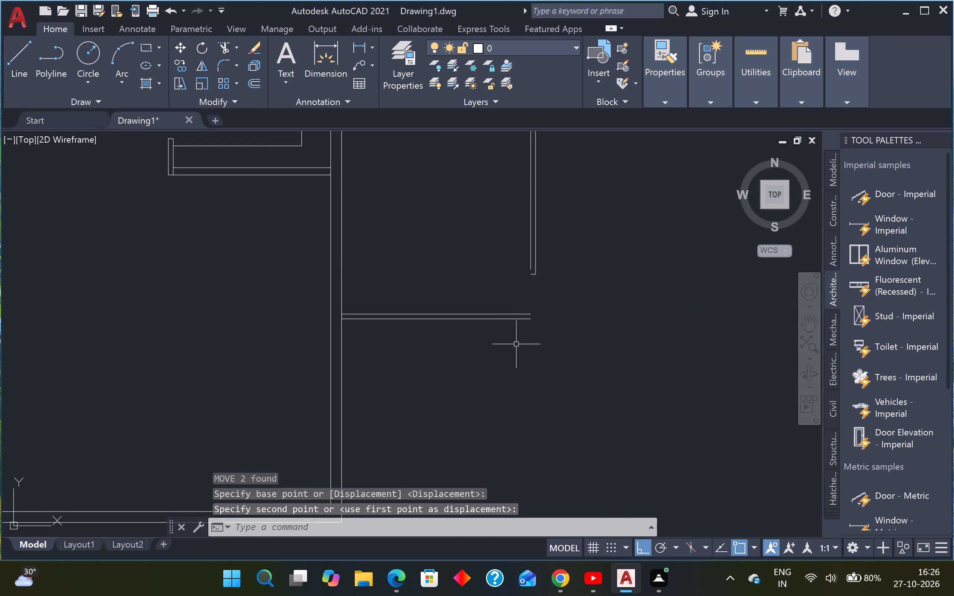
key("Escape")
key("Escape")
Extend the inner line of the projecting room's east wall down to the relocated bottom wall.
type("EX")
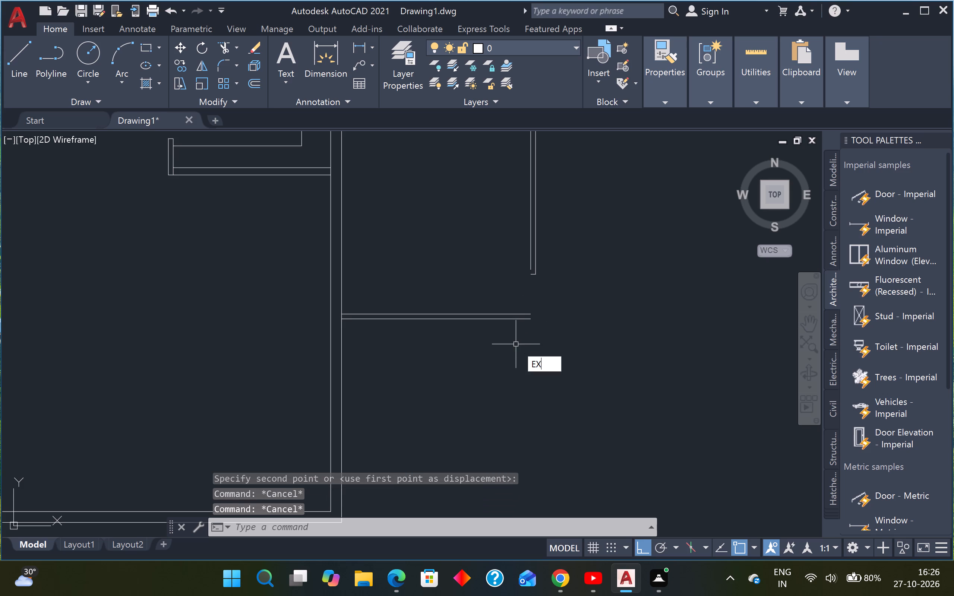
key("space")
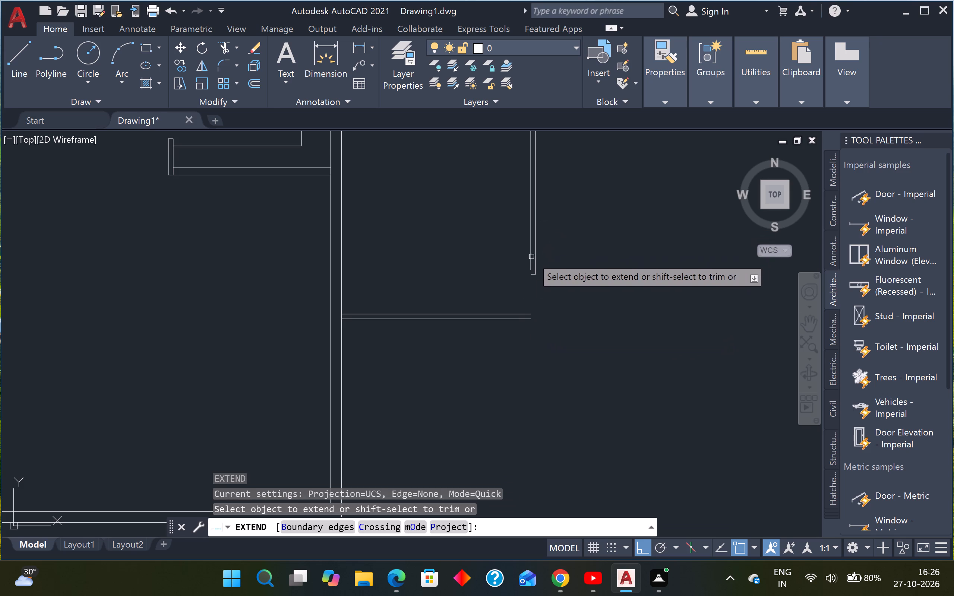
left_click(529, 261)
left_click(531, 267)
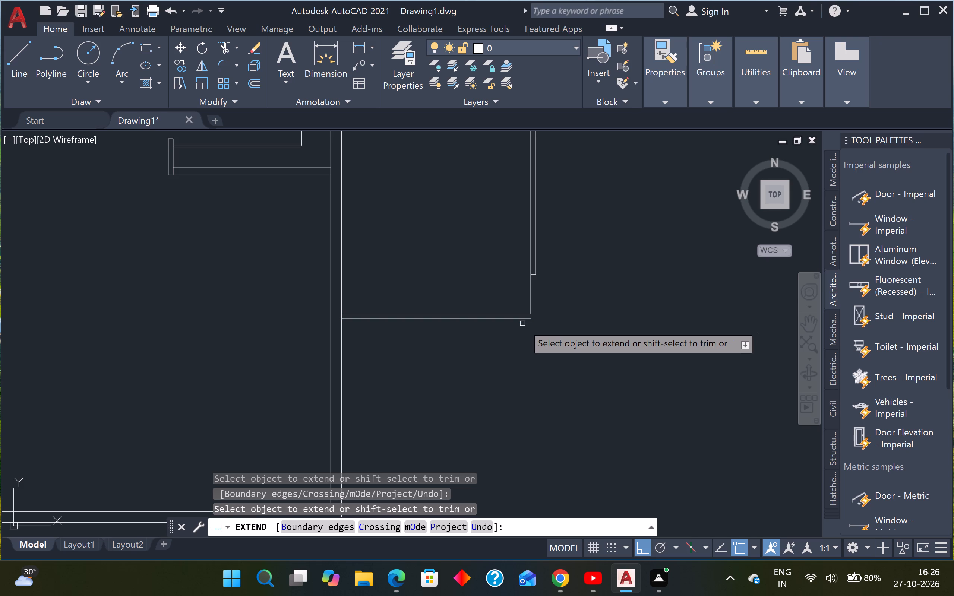
key("Escape")
key("Escape")
Move the short line at the end of the projecting room's east wall down to the outer line of the bottom wall.
scroll(564, 260, "up", 3)
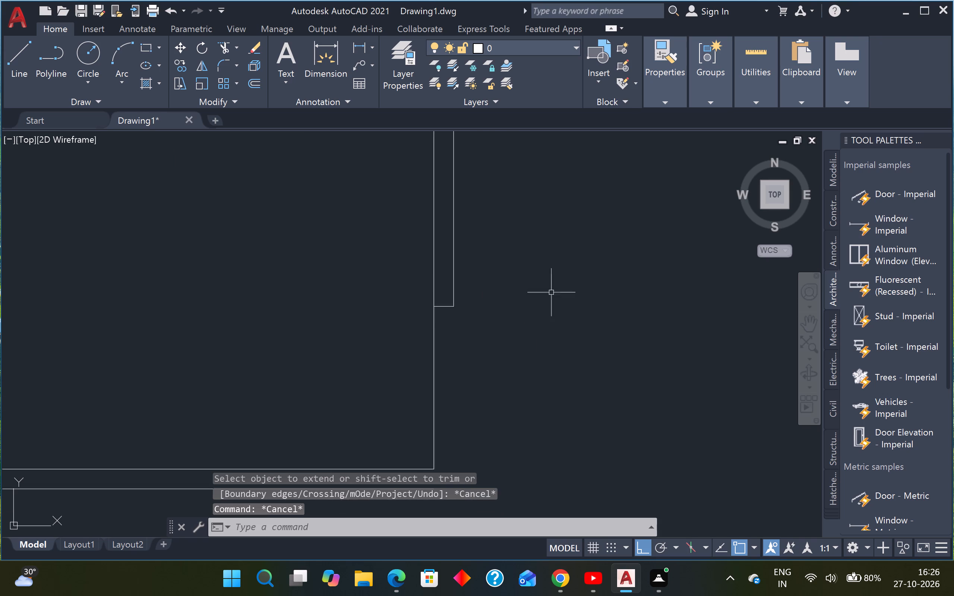
scroll(550, 299, "up", 1)
scroll(394, 327, "up", 2)
left_click(355, 261)
left_click(350, 295)
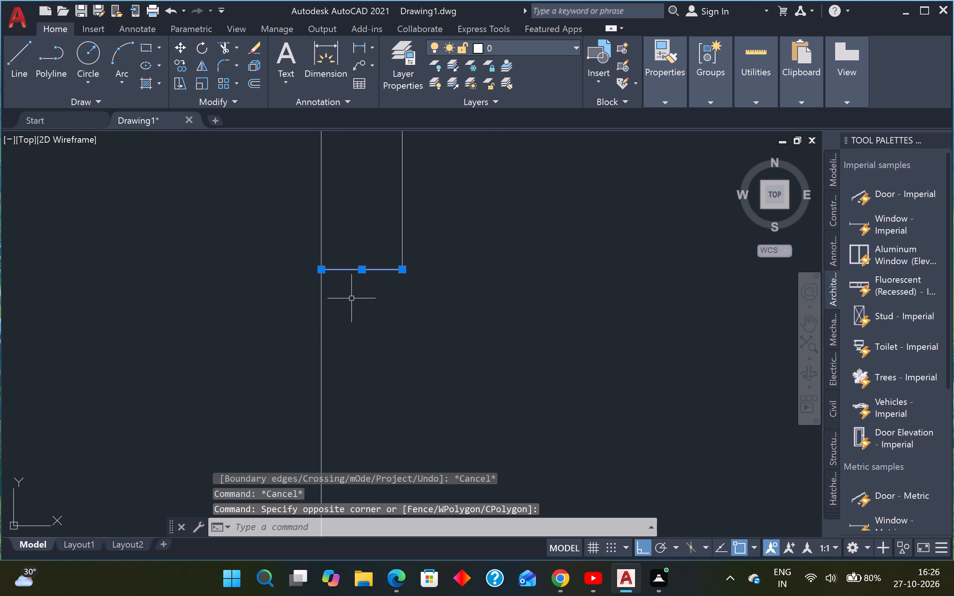
type("M")
key("space")
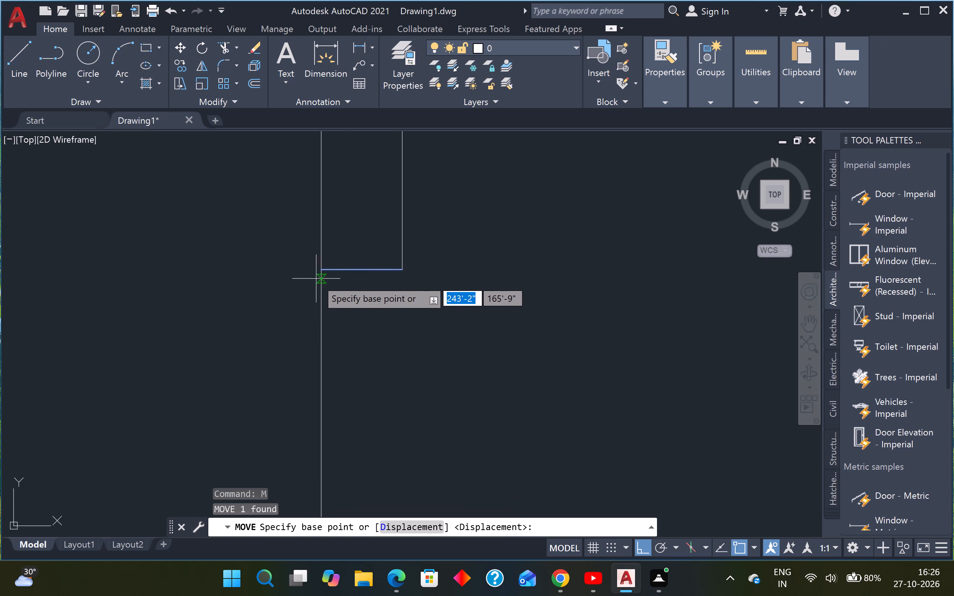
left_click(321, 269)
scroll(321, 269, "down", 4)
scroll(316, 379, "up", 3)
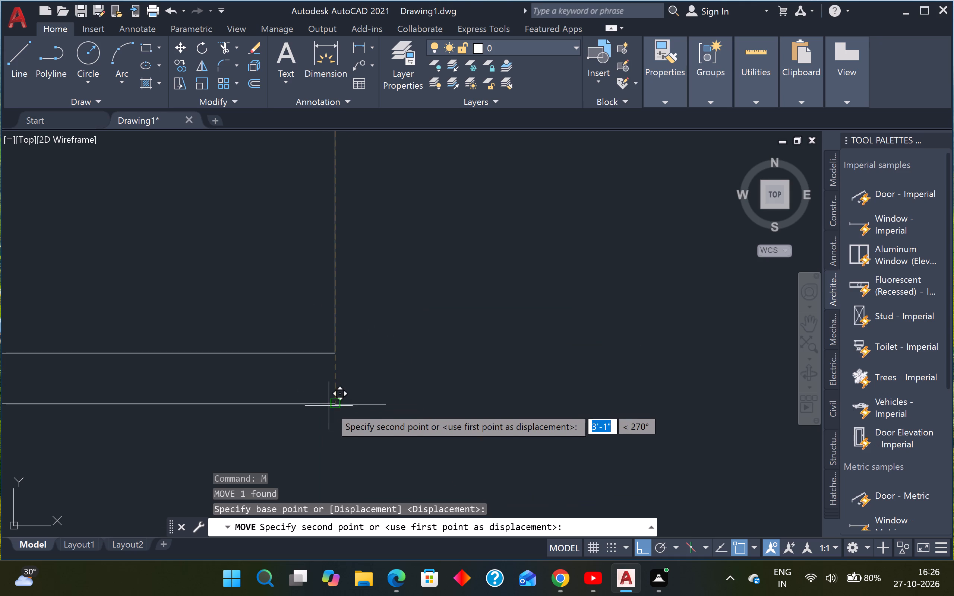
left_click(337, 404)
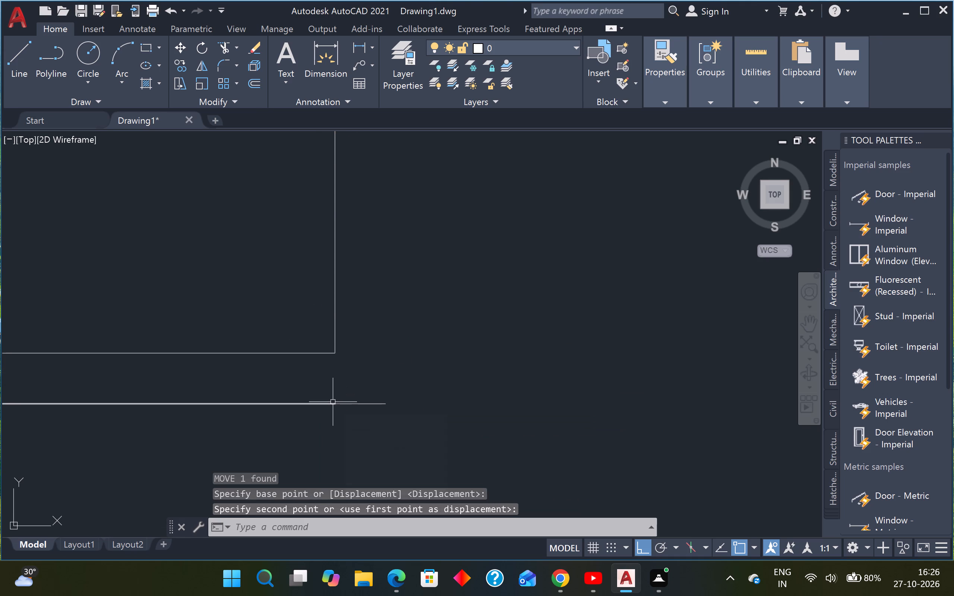
key("Escape")
Extend the outer line of the projecting room's east wall down to close the southeast corner.
scroll(364, 342, "down", 4)
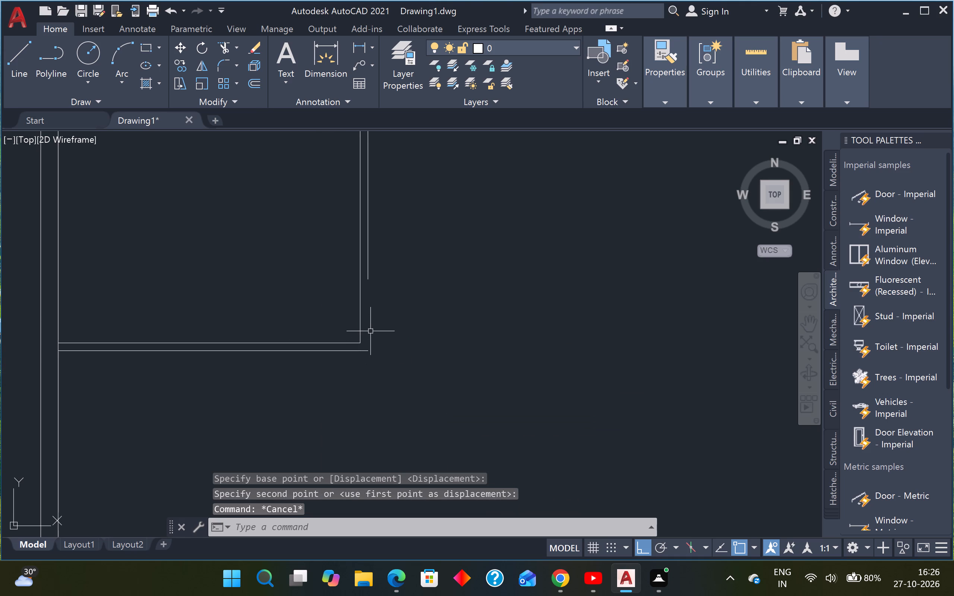
type("EX")
key("space")
left_click(367, 276)
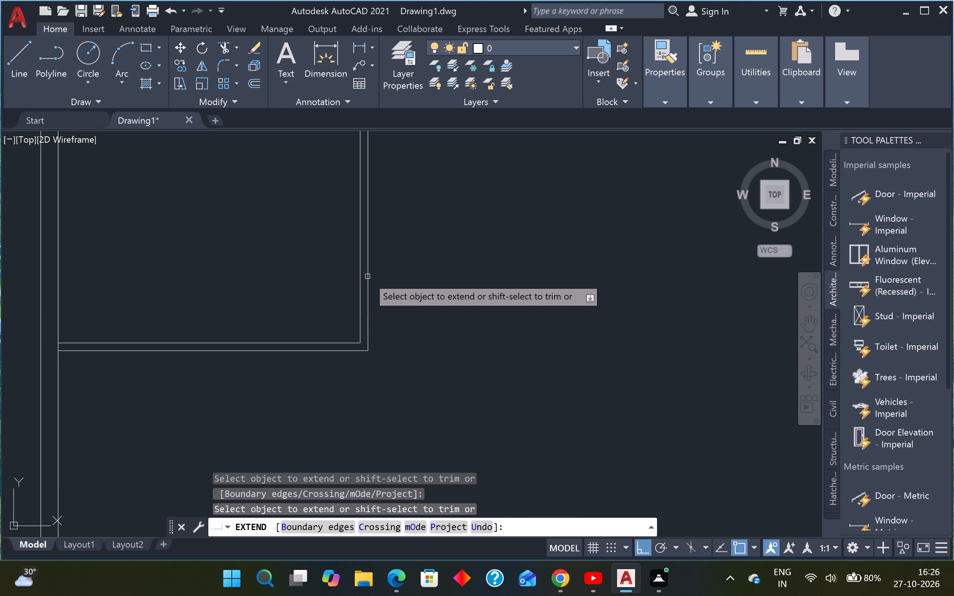
scroll(369, 276, "down", 3)
middle_click_drag(350, 316, 387, 320)
key("Escape")
key("Escape")
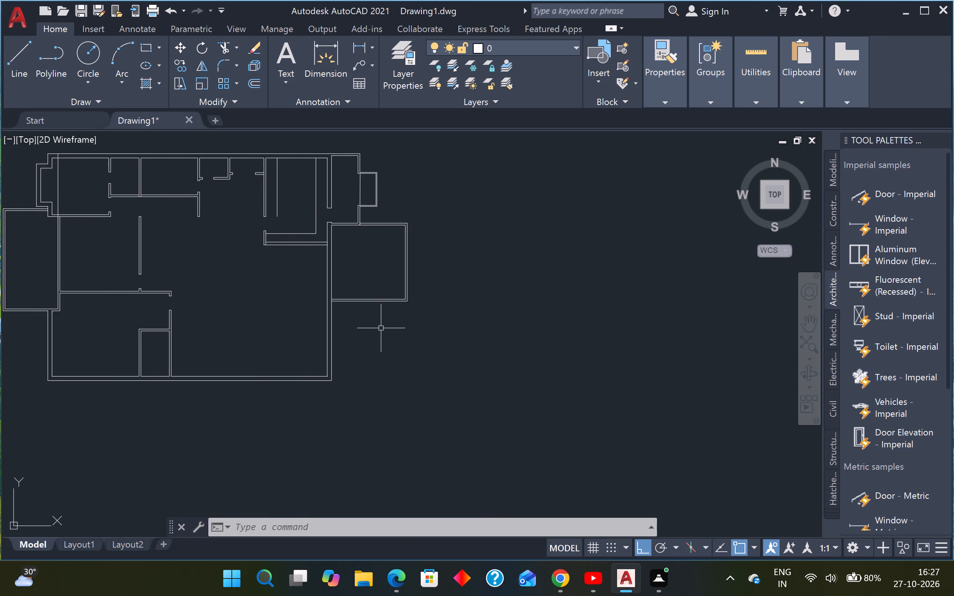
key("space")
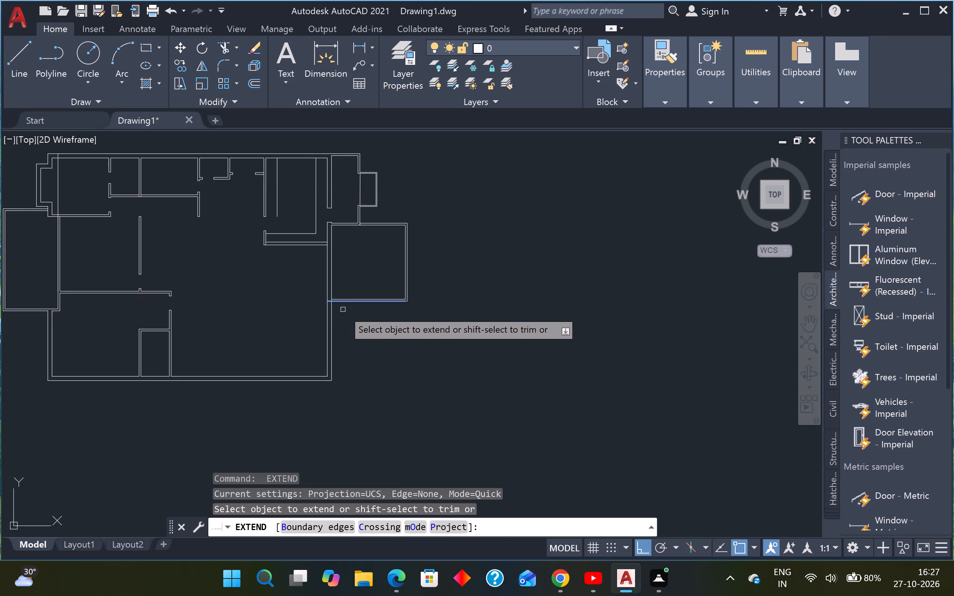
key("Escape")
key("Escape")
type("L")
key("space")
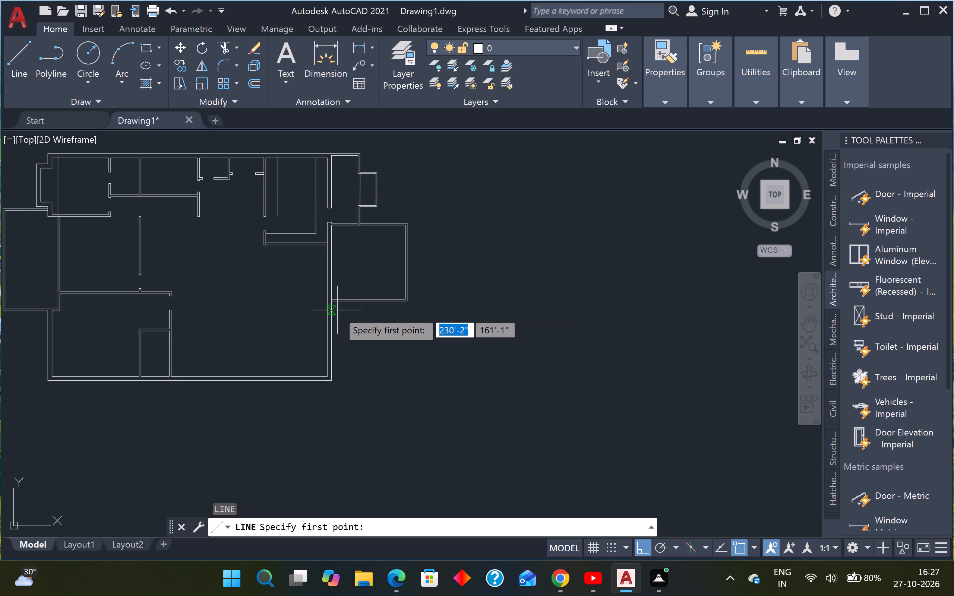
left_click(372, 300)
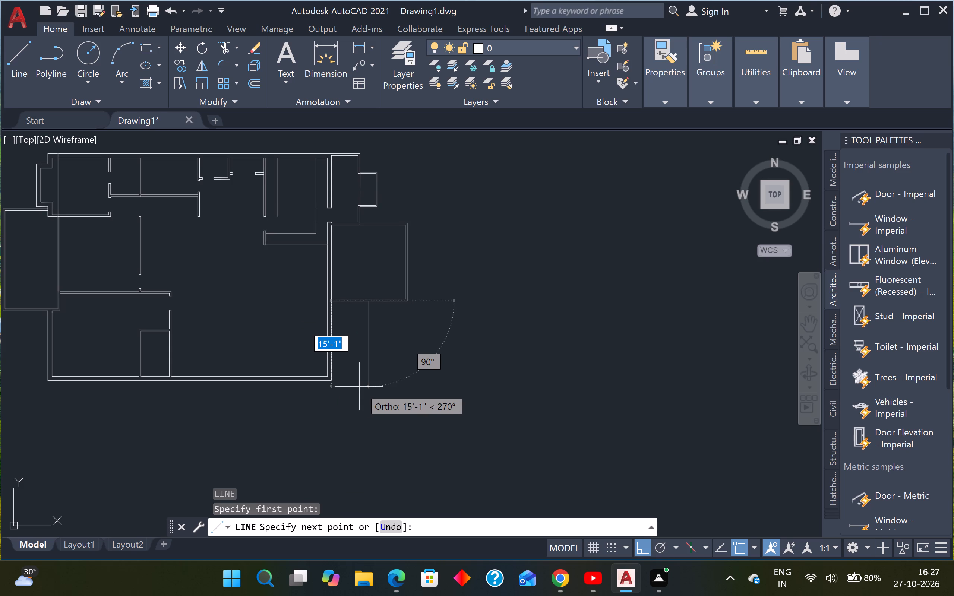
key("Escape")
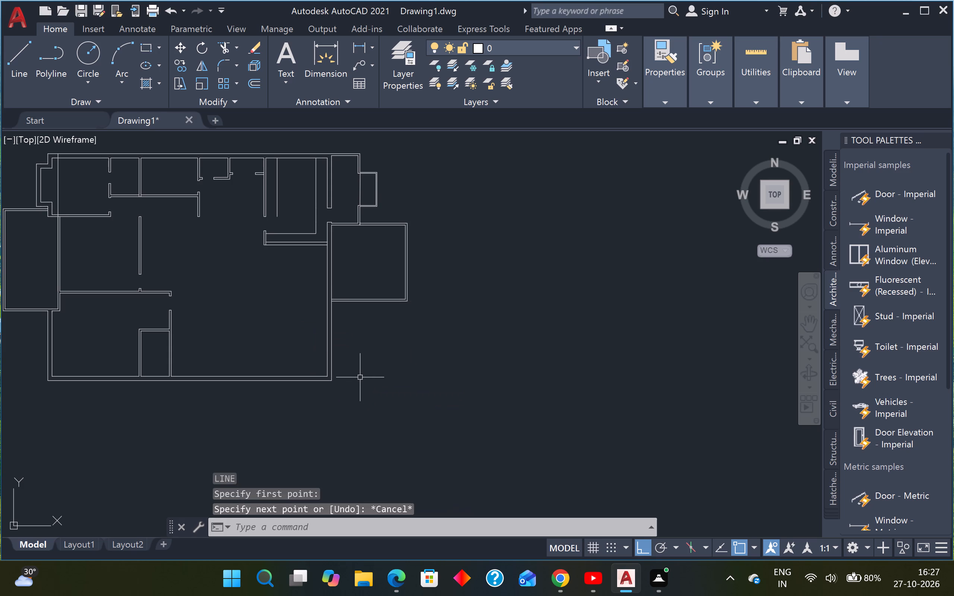
Measure the vertical distance from the projecting room's bottom wall to the main building's southeast corner using a linear dimension.
key("d")
type("LI")
key("space")
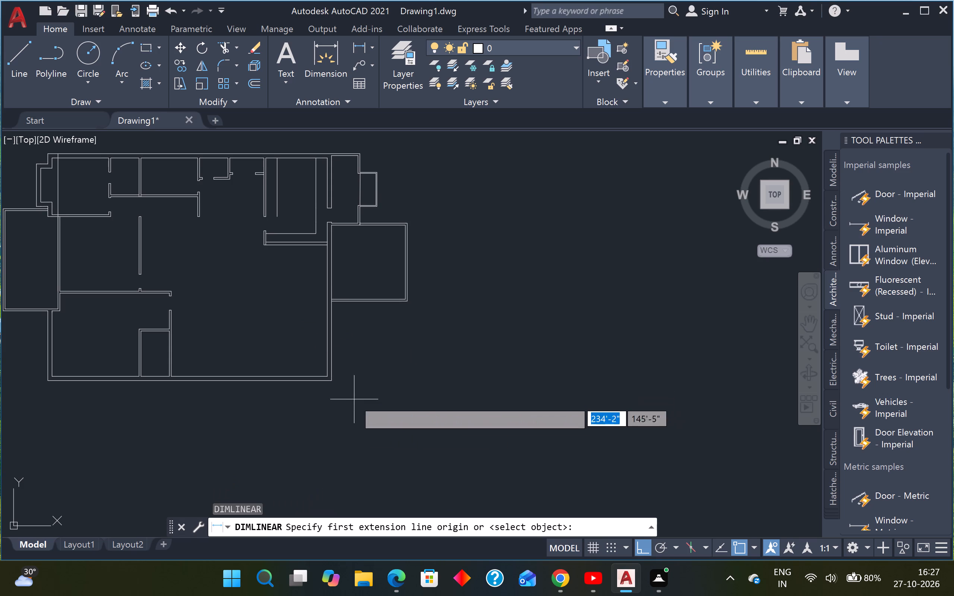
scroll(332, 389, "up", 2)
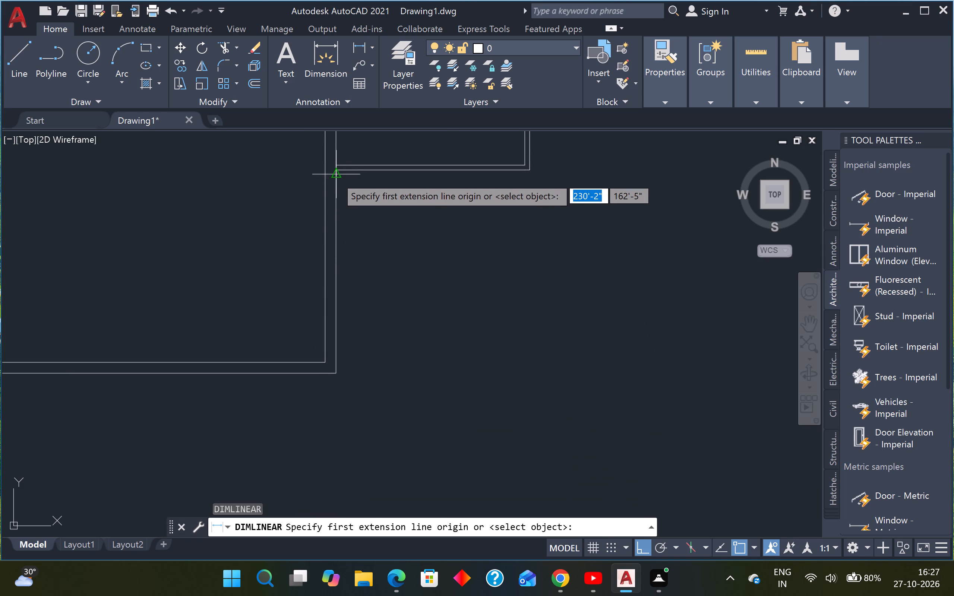
left_click(335, 171)
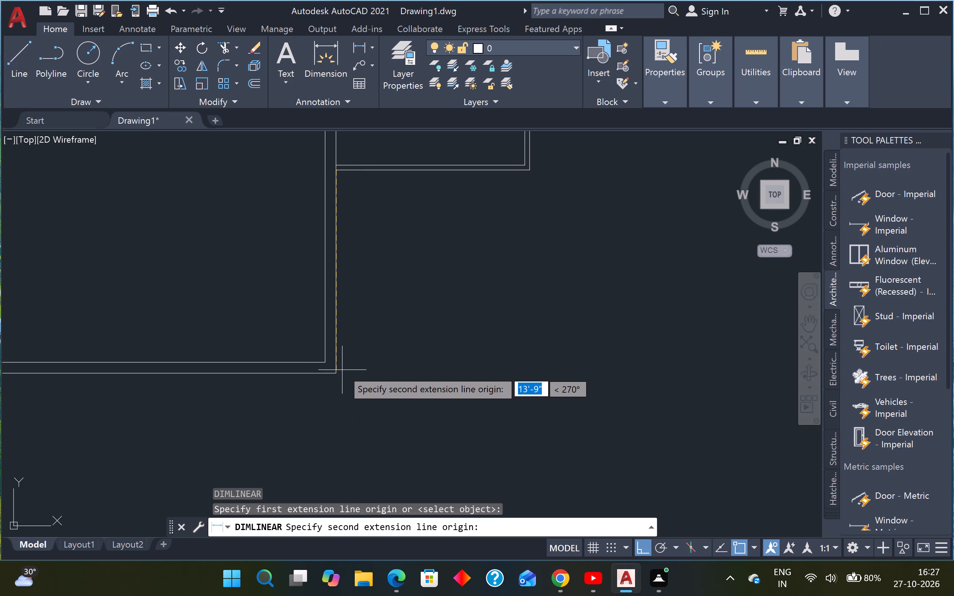
left_click(336, 374)
key("Escape")
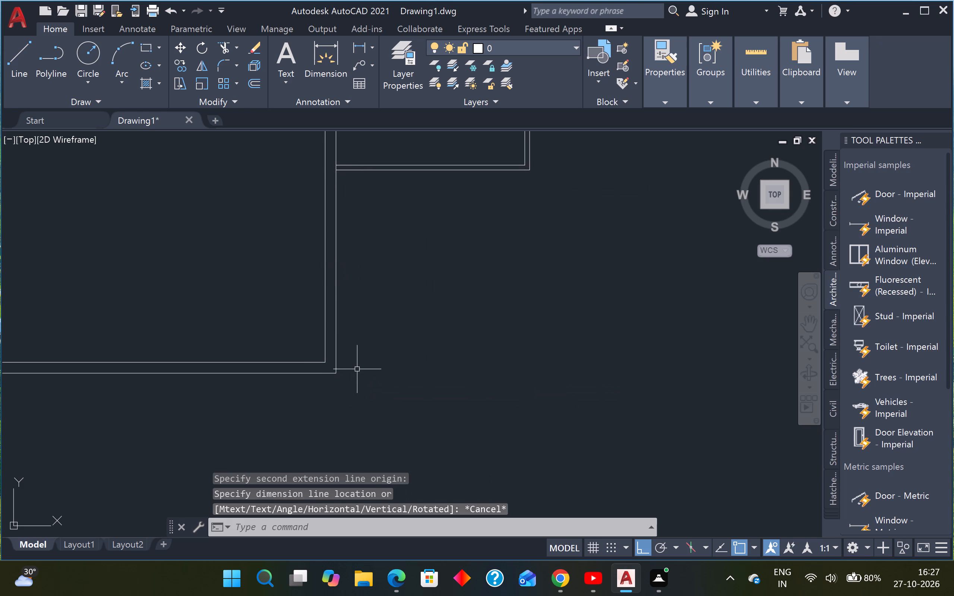
Draw a 14' line down from the midpoint of the projecting room's bottom wall, continuing horizontally to the main building's southeast corner.
middle_click_drag(362, 369, 413, 361)
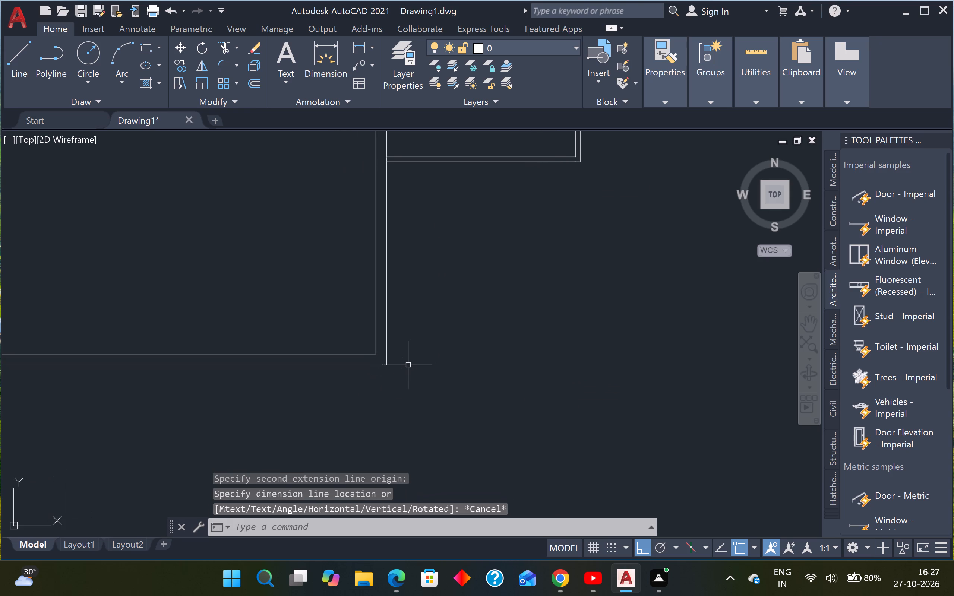
type("L")
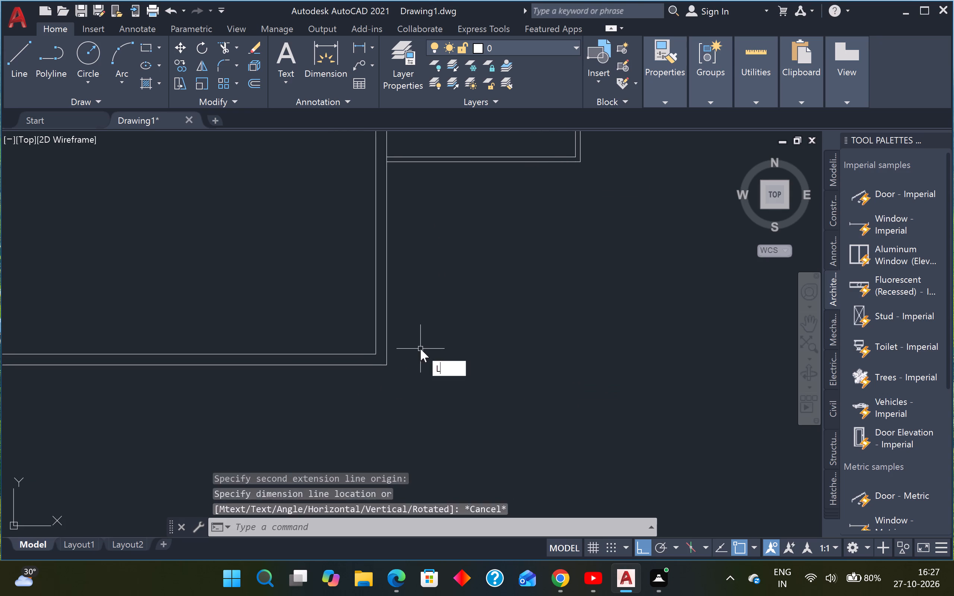
key("space")
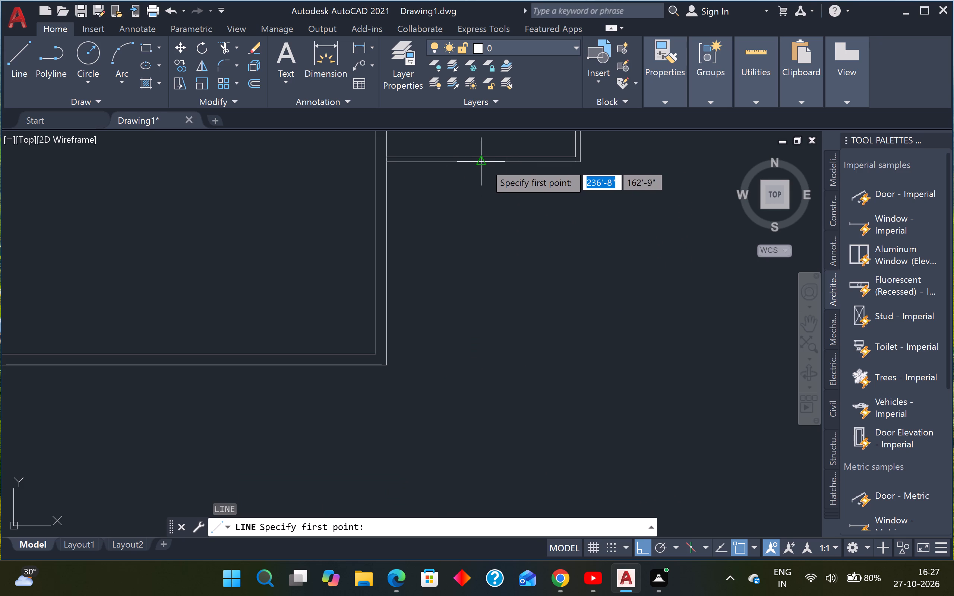
left_click(484, 163)
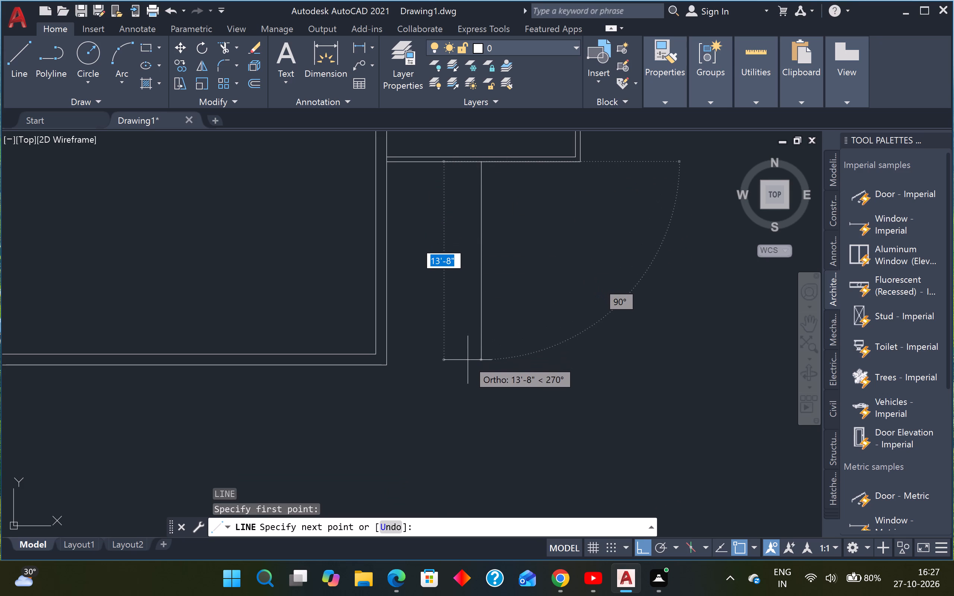
type("14'")
key("Return")
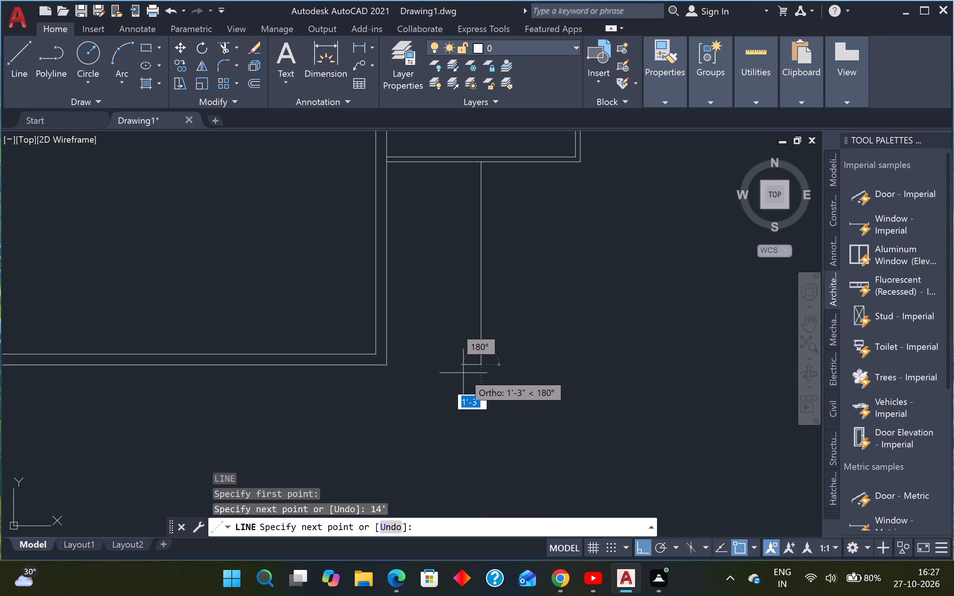
scroll(463, 373, "down", 1)
scroll(452, 375, "up", 1)
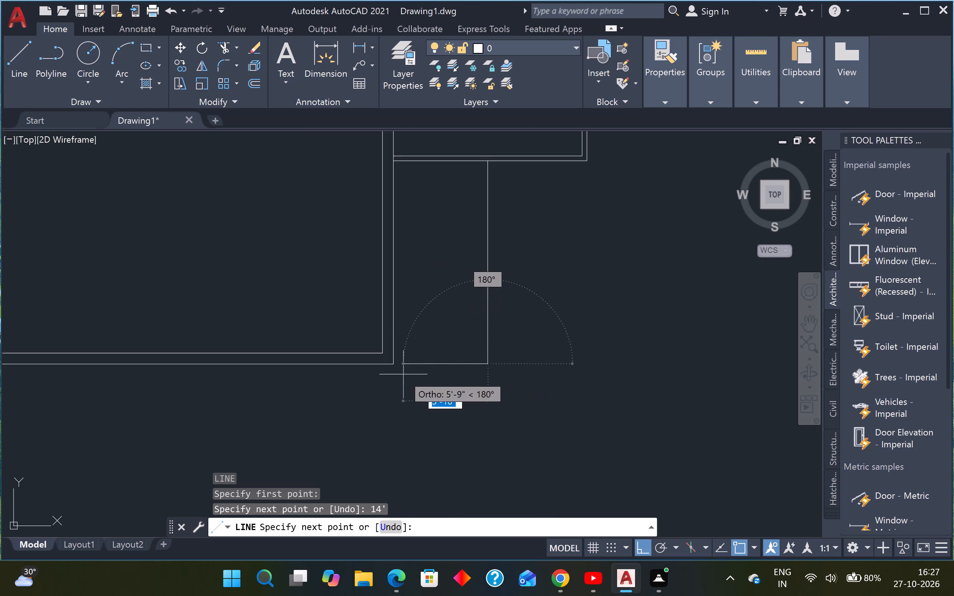
left_click(394, 366)
key("Escape")
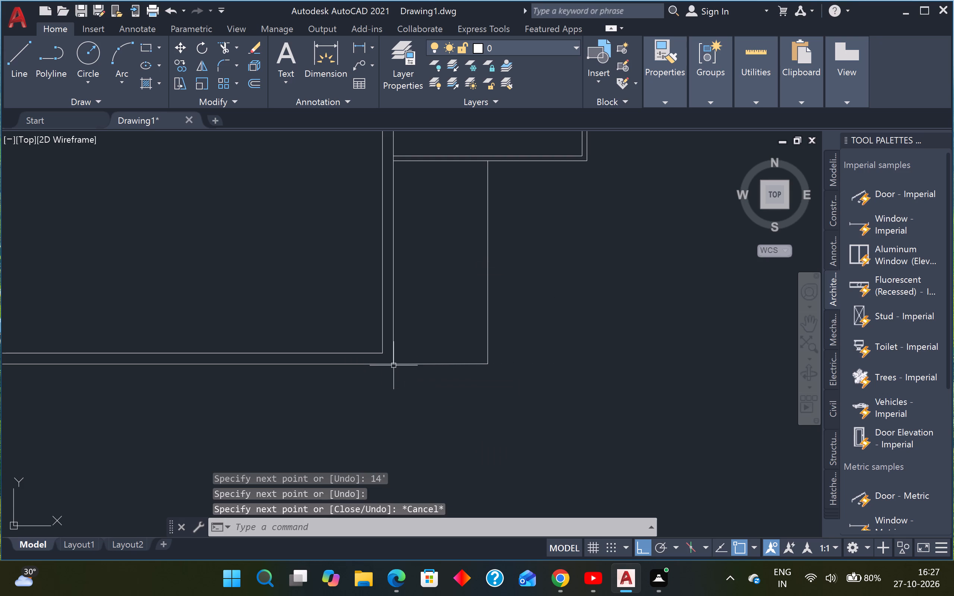
key("Escape")
Offset the east line and the bottom line of the space below the projecting room 4" inward.
type("O")
key("space")
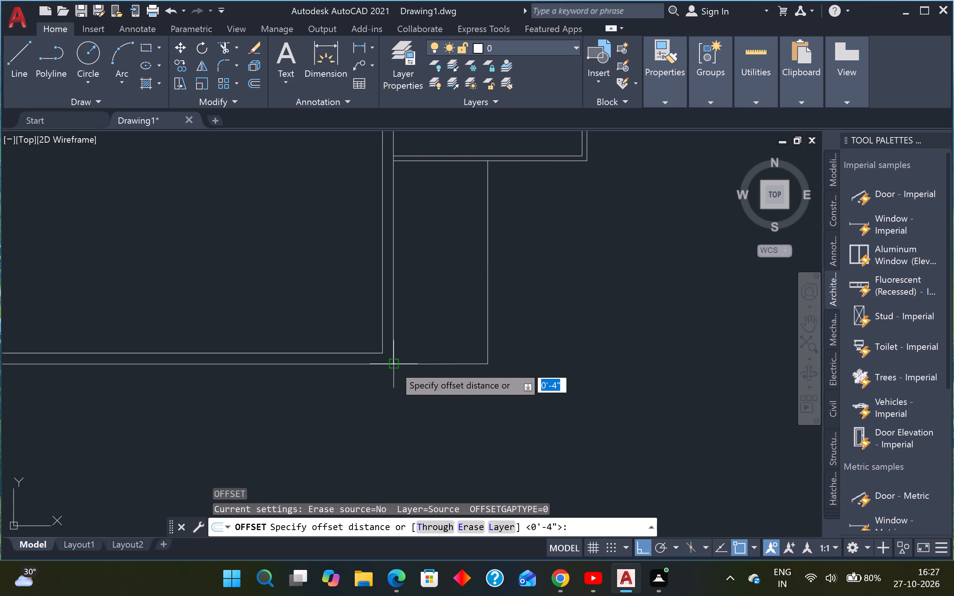
type("4\"")
key("Return")
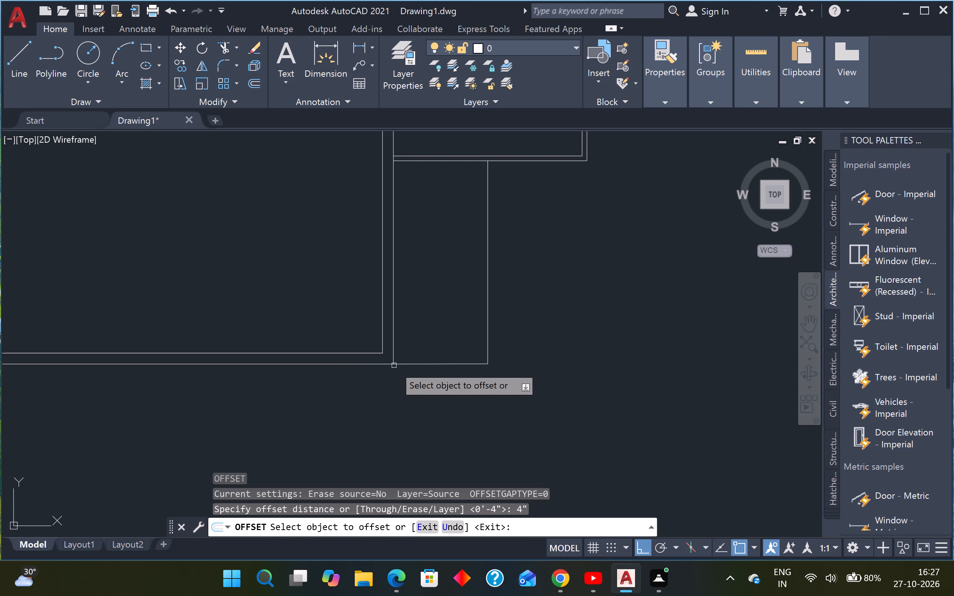
left_click(486, 307)
left_click(458, 314)
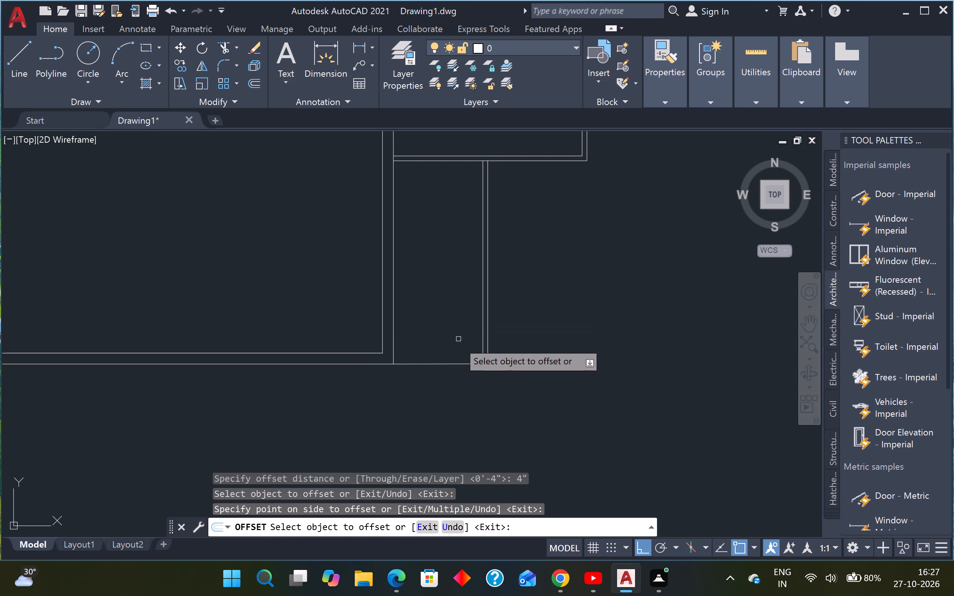
left_click(450, 367)
left_click(458, 321)
left_click(453, 364)
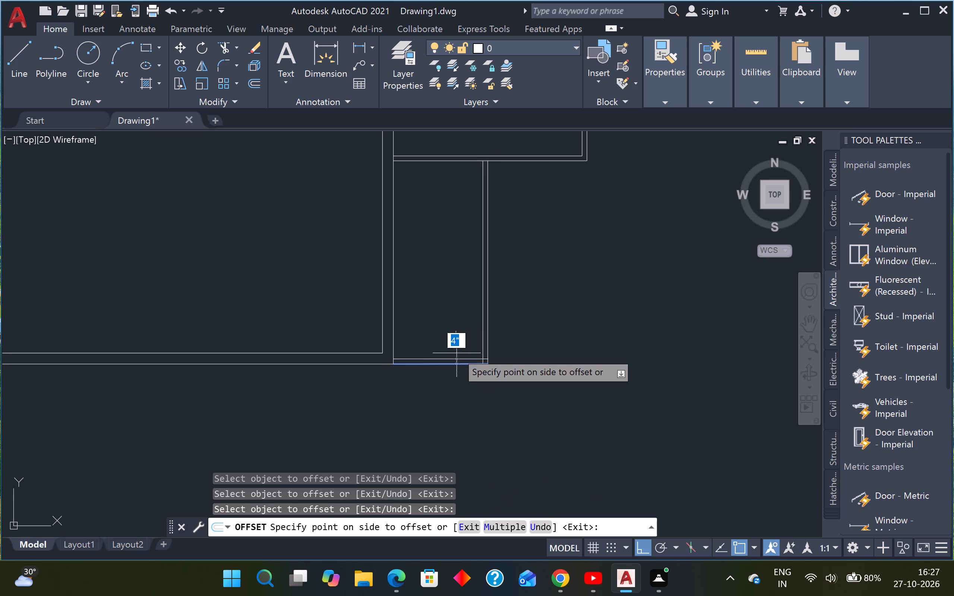
left_click(459, 341)
key("Escape")
key("Escape")
Trim the crossing inner wall lines at the southeast corner of the space below the projecting room.
type("TR")
key("space")
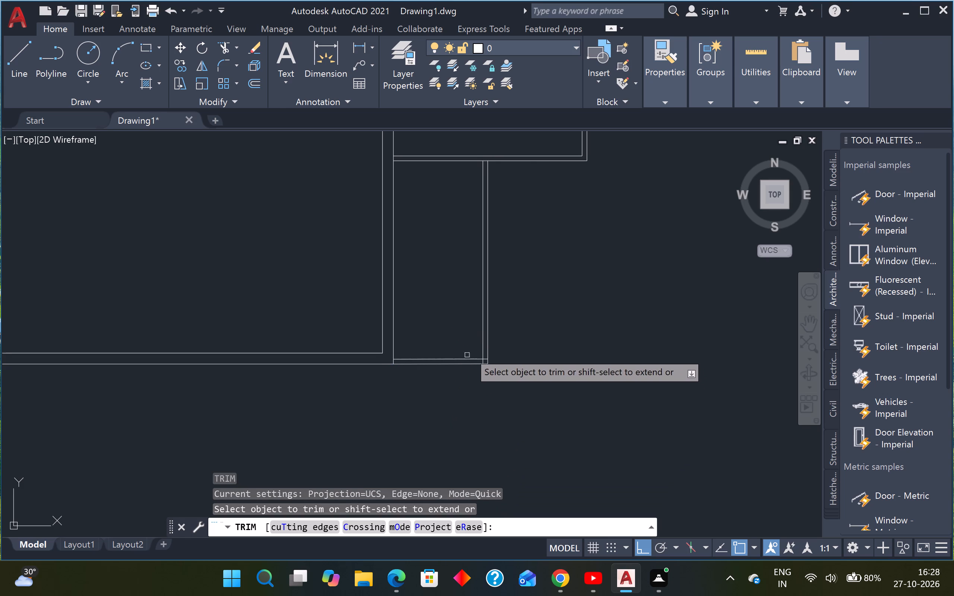
scroll(472, 340, "up", 3)
scroll(505, 433, "up", 3)
left_click(586, 354)
left_click(571, 393)
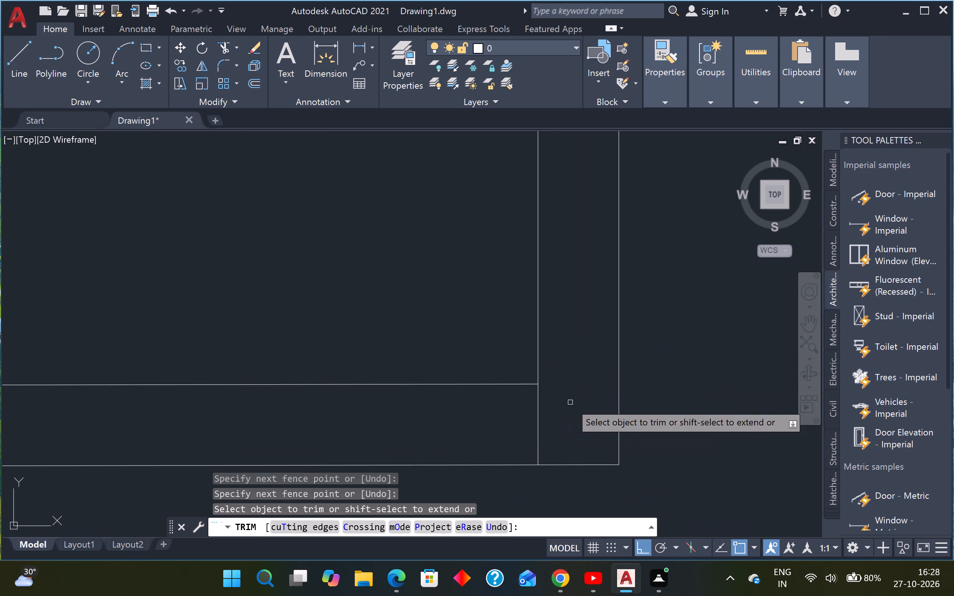
left_click_drag(567, 408, 562, 408)
left_click(492, 424)
Trim the outer line of the projecting room's bottom wall at the new 4" wall, and the short crossing piece at the main building's east wall.
scroll(493, 422, "down", 5)
scroll(501, 267, "down", 3)
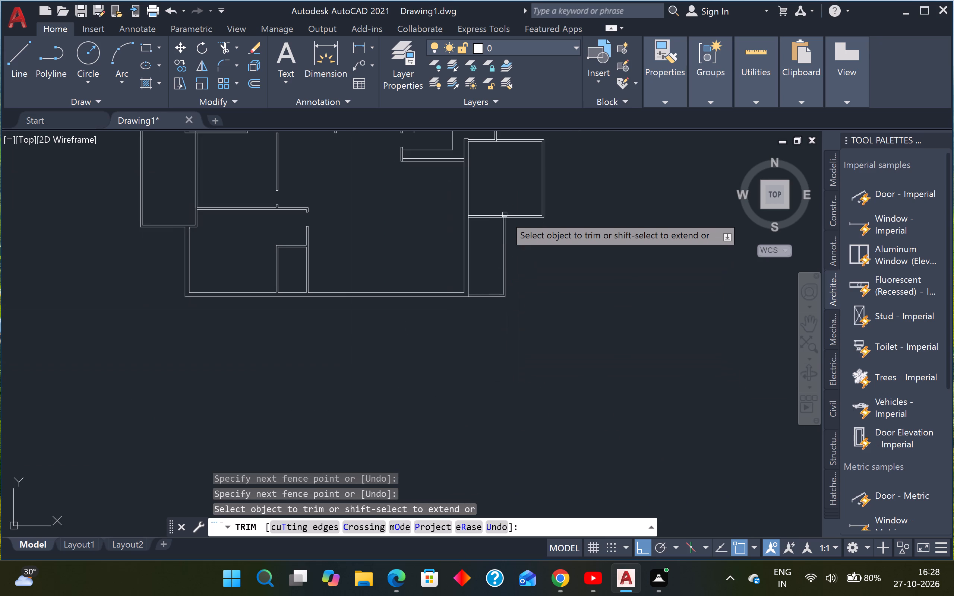
scroll(505, 218, "up", 4)
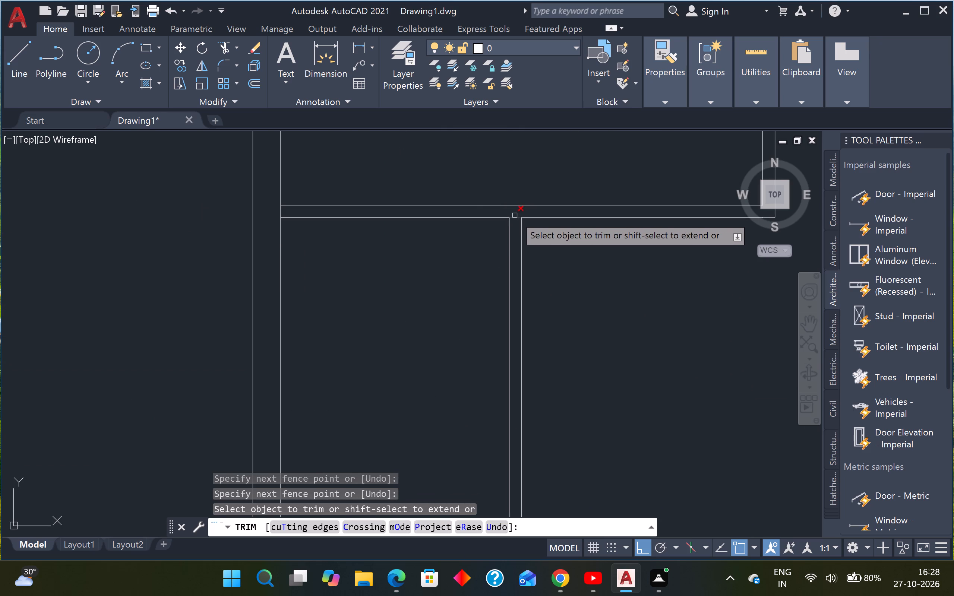
left_click(515, 215)
left_click_drag(295, 214, 291, 214)
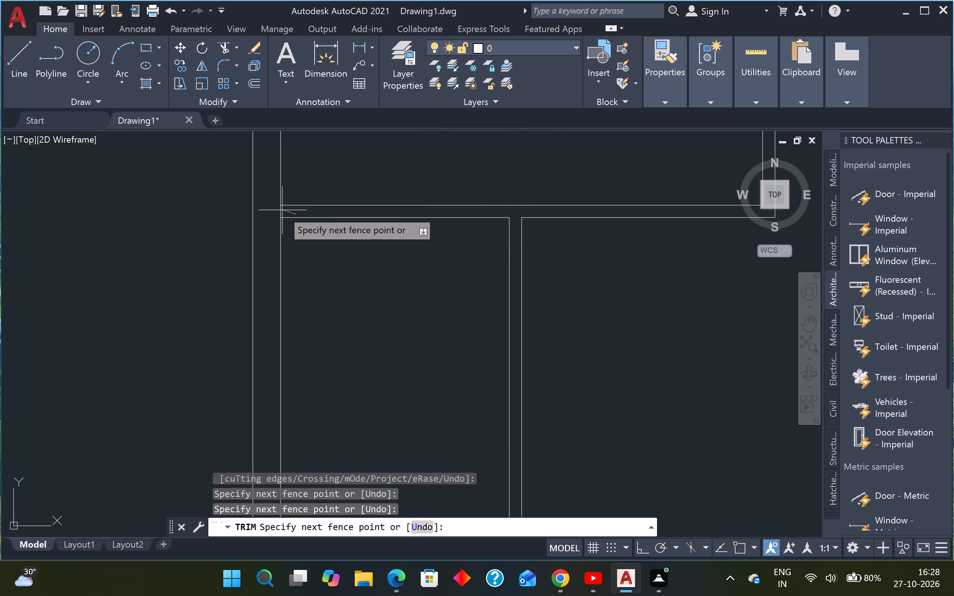
left_click(279, 210)
scroll(279, 210, "down", 4)
middle_click_drag(306, 259, 413, 260)
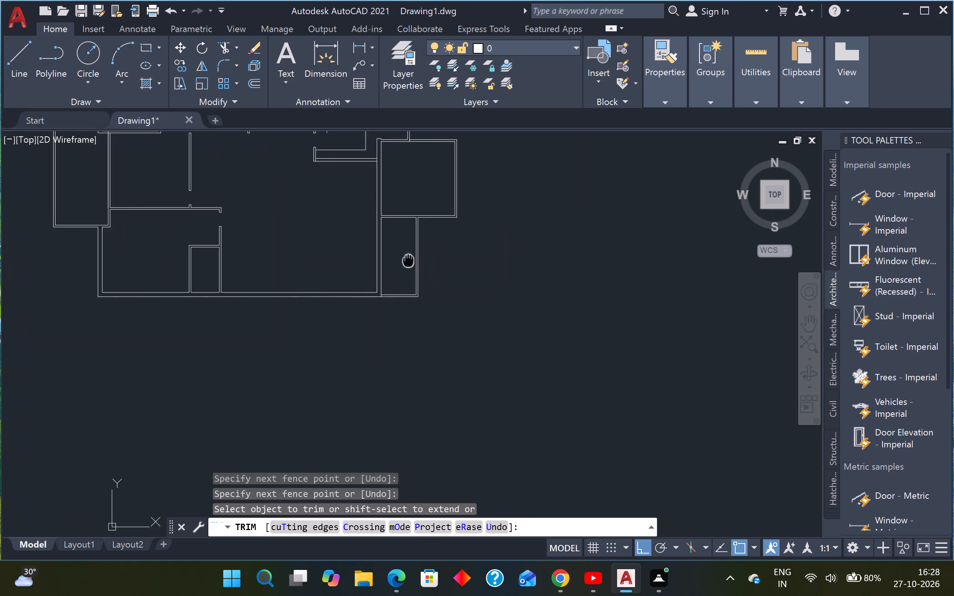
middle_click_drag(413, 260, 427, 261)
key("Escape")
key("Escape")
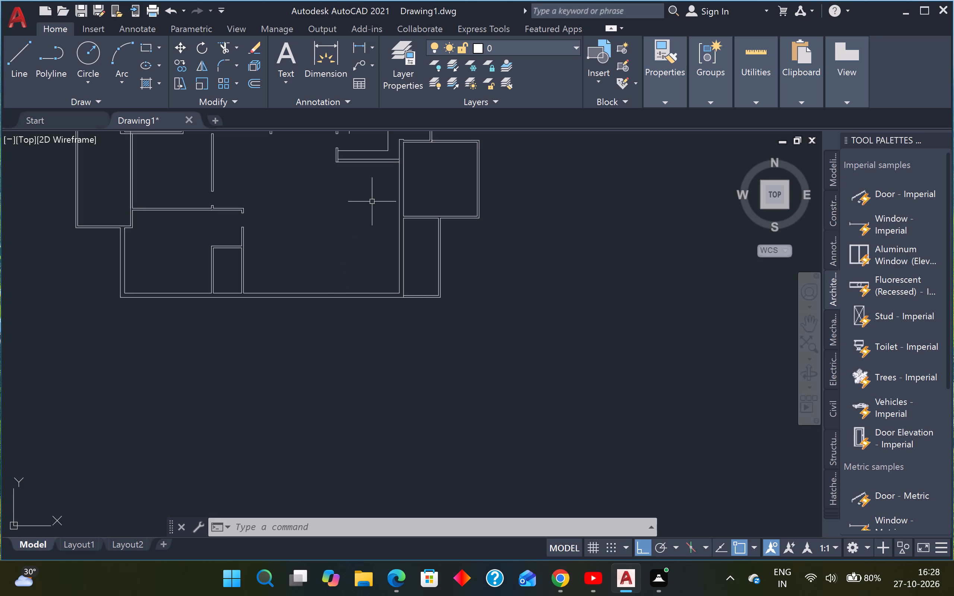
From the main east wall's inner line, level with the projecting room's bottom, draw lines 7' west, 14' down and east to the building's southeast corner.
scroll(394, 218, "up", 3)
key("Escape")
key("Escape")
type("L")
key("space")
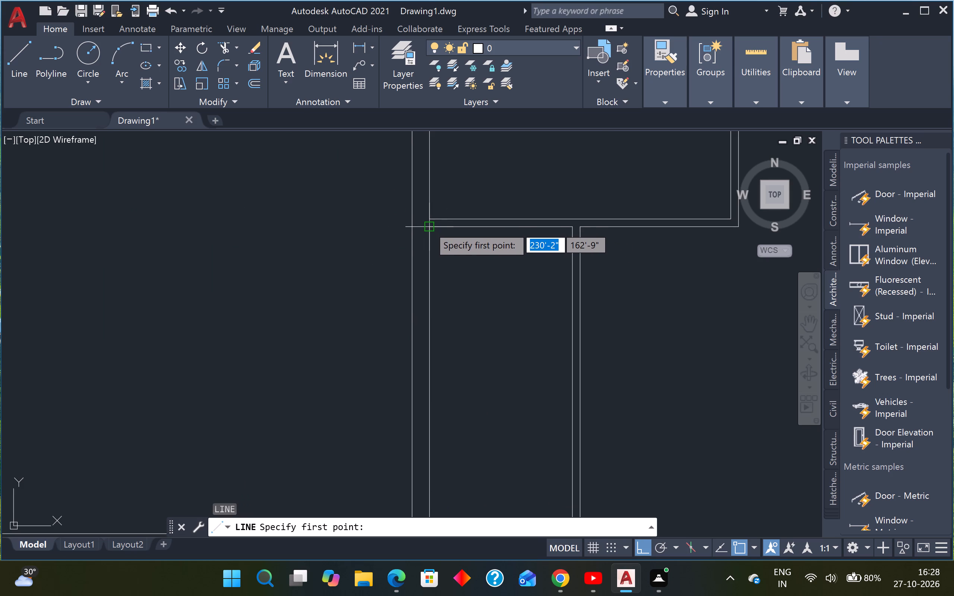
left_click_drag(412, 227, 408, 227)
scroll(266, 223, "down", 2)
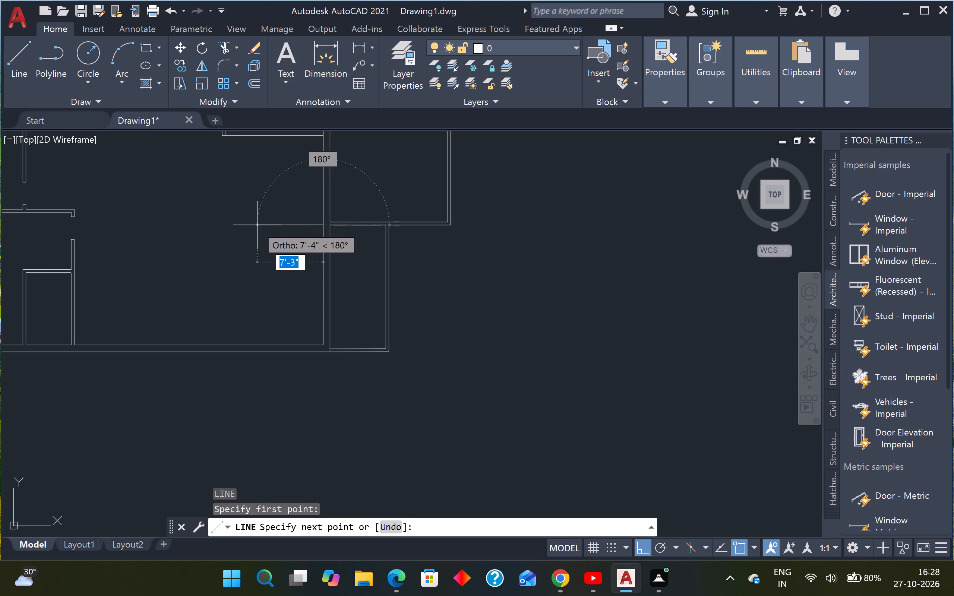
type("7'")
key("Return")
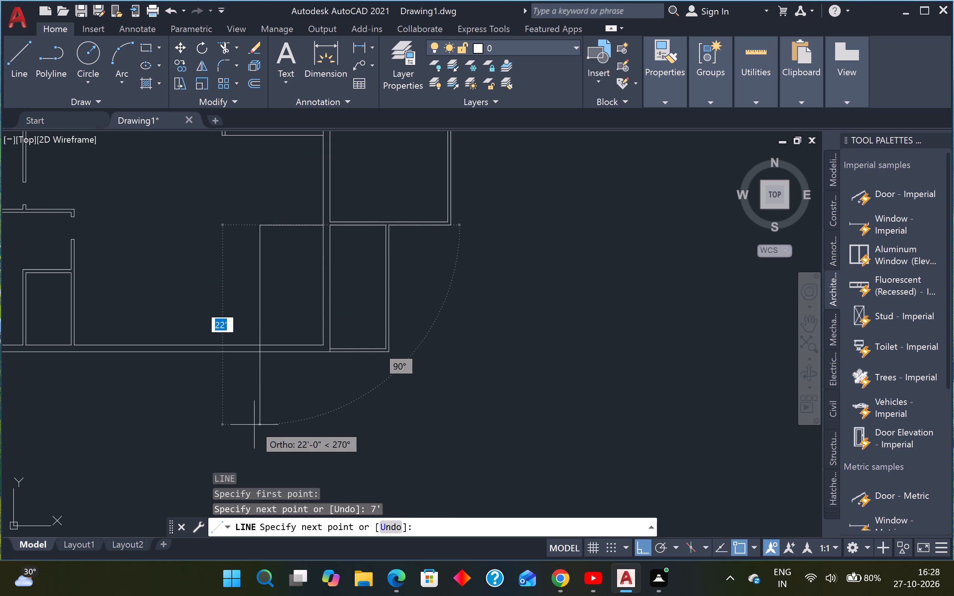
type("14'")
key("Return")
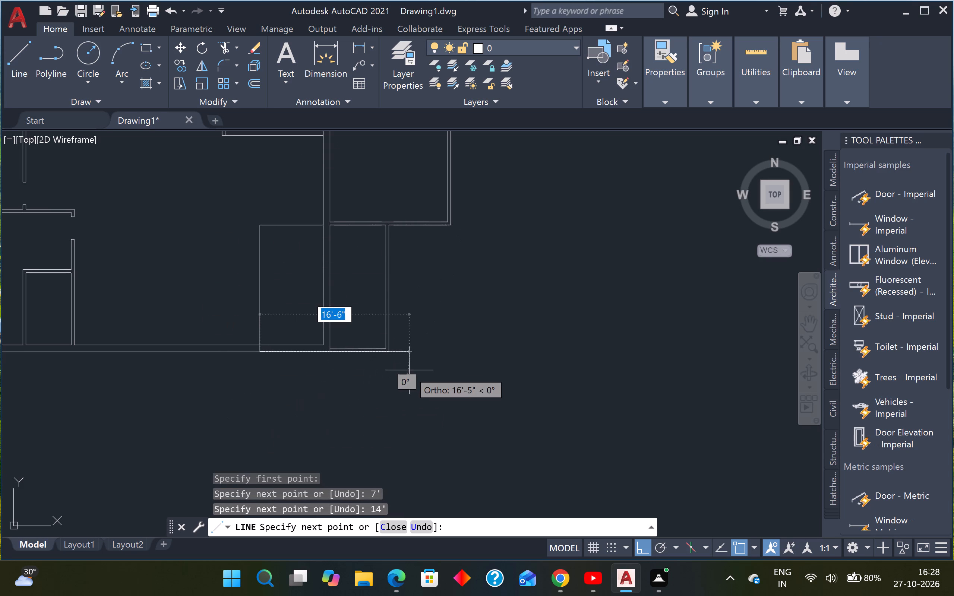
scroll(395, 347, "up", 2)
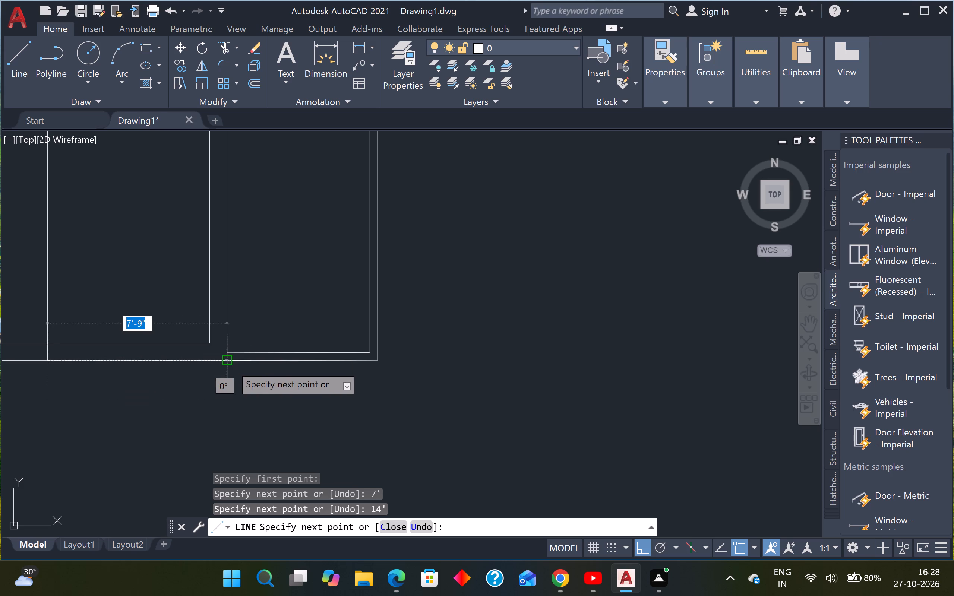
left_click(230, 364)
key("Escape")
Extend the new 7' line and the main bottom wall's inner line east to the outer line of the main east wall.
scroll(230, 364, "down", 4)
scroll(238, 349, "up", 1)
middle_click_drag(237, 349, 365, 351)
key("Escape")
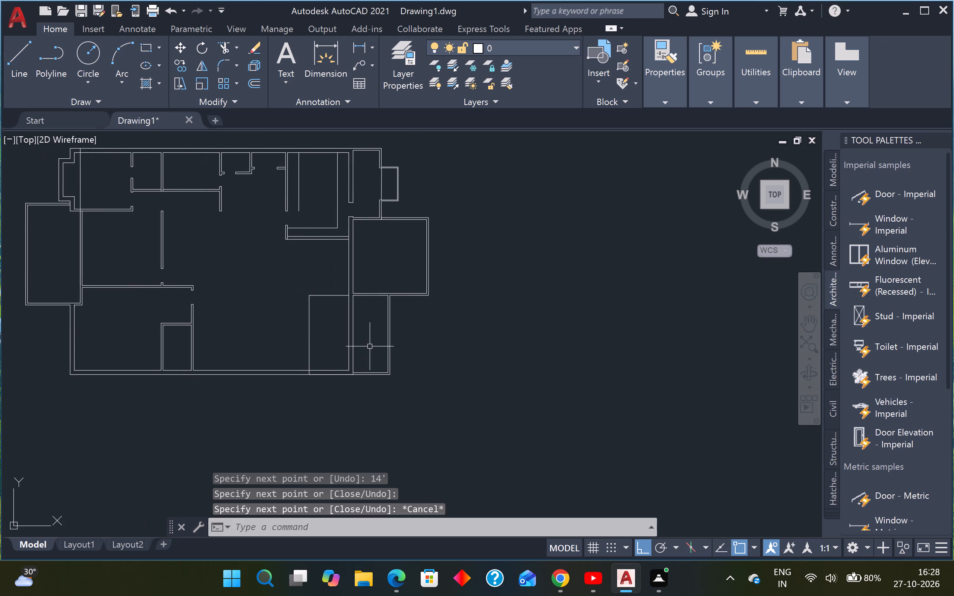
key("Escape")
type("EX")
key("space")
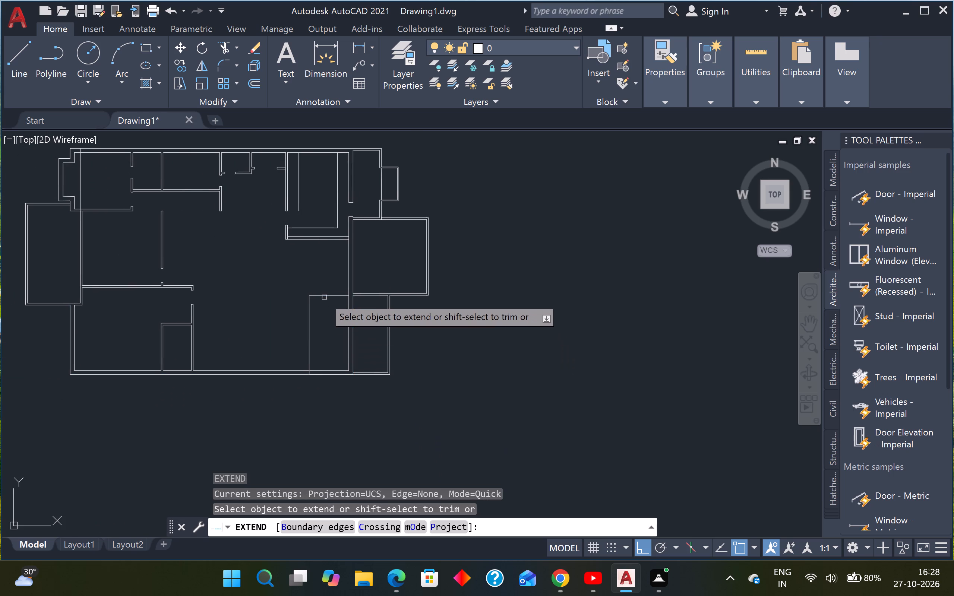
left_click(337, 297)
scroll(340, 373, "up", 2)
left_click(349, 366)
key("Escape")
key("Escape")
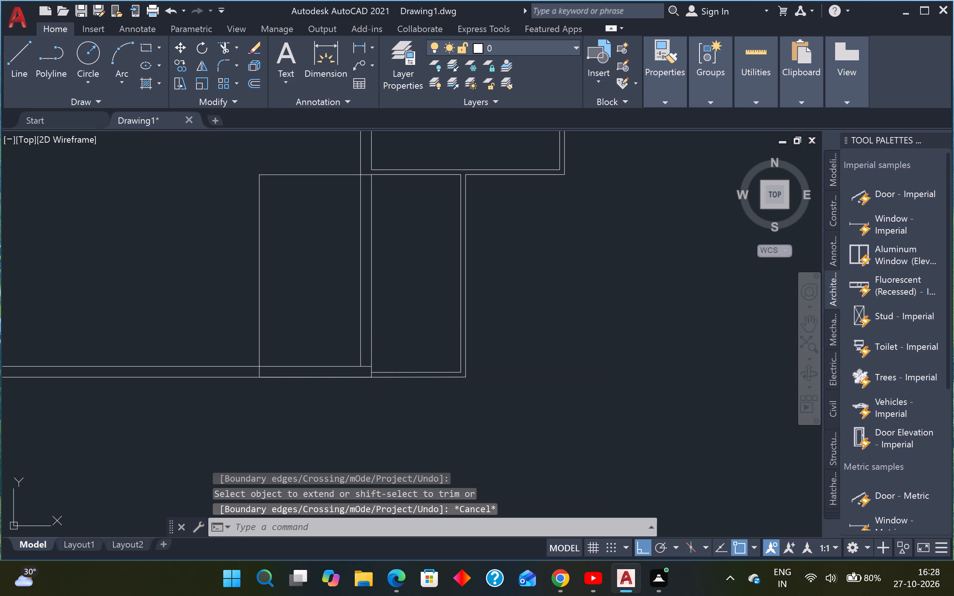
Trim away the main east wall lines and the bottom wall's inner line inside the new southeast room.
type("TR")
key("space")
left_click_drag(395, 298, 387, 298)
left_click(348, 299)
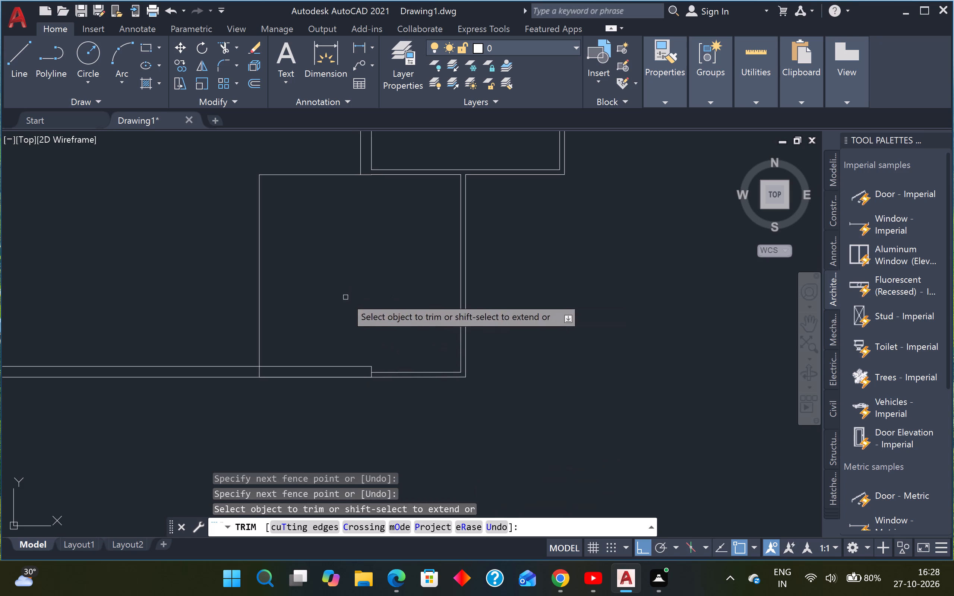
left_click(356, 365)
left_click(372, 367)
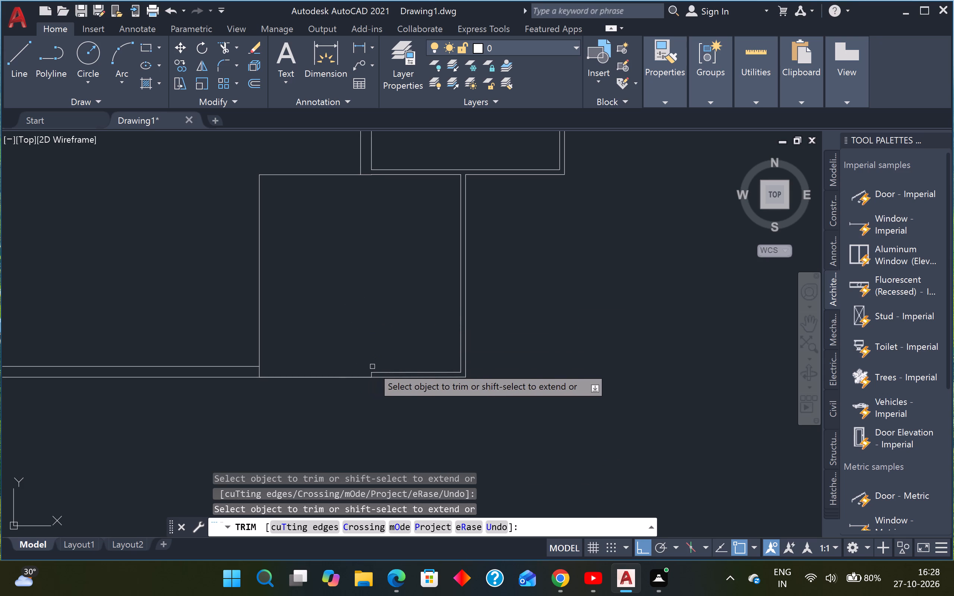
scroll(356, 344, "down", 1)
middle_click_drag(353, 342, 380, 322)
key("Escape")
key("Escape")
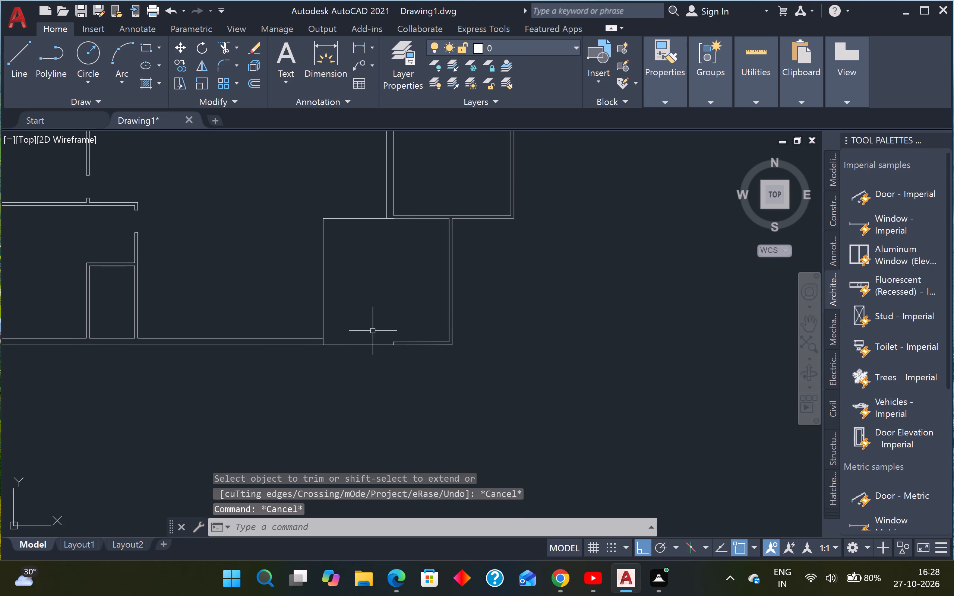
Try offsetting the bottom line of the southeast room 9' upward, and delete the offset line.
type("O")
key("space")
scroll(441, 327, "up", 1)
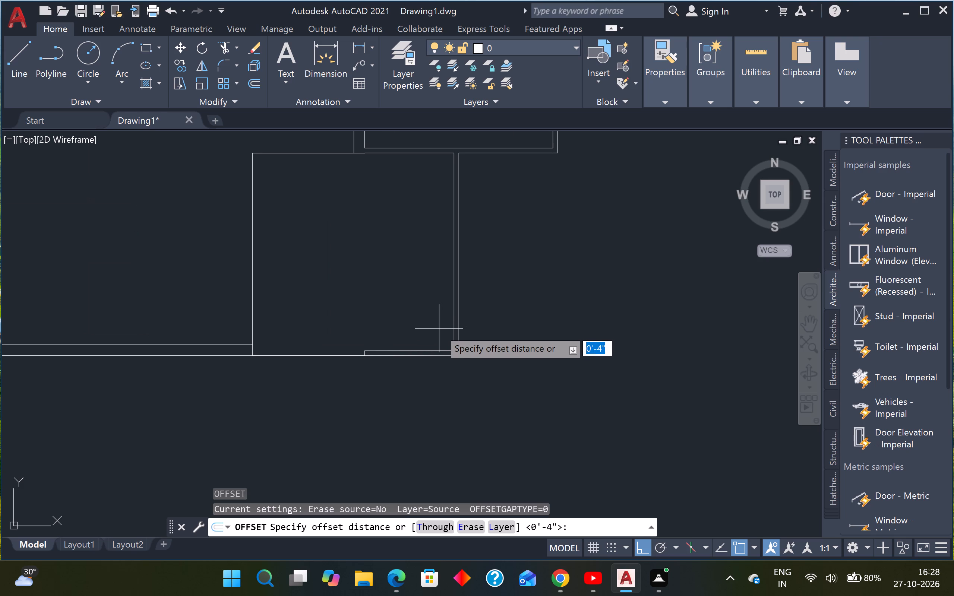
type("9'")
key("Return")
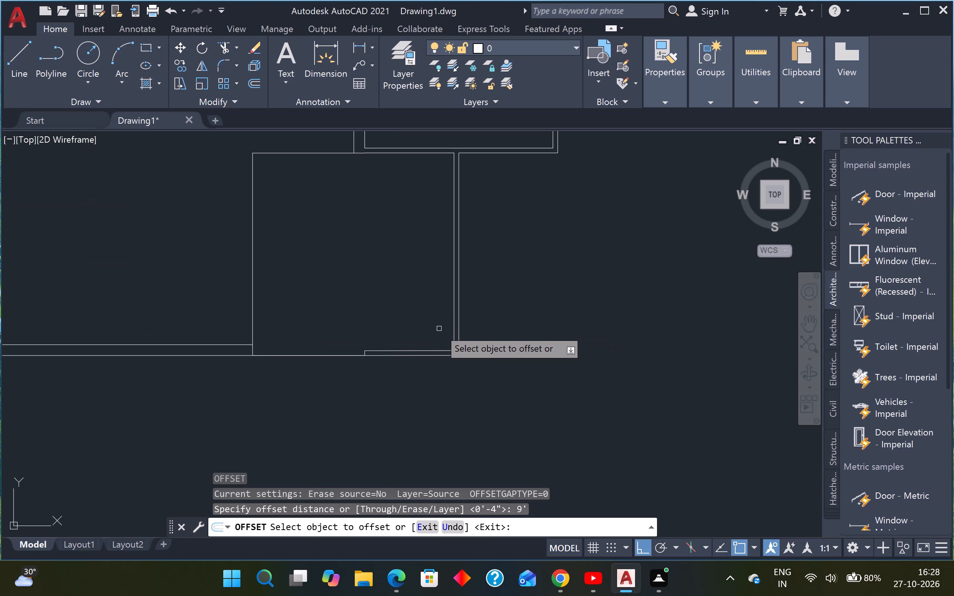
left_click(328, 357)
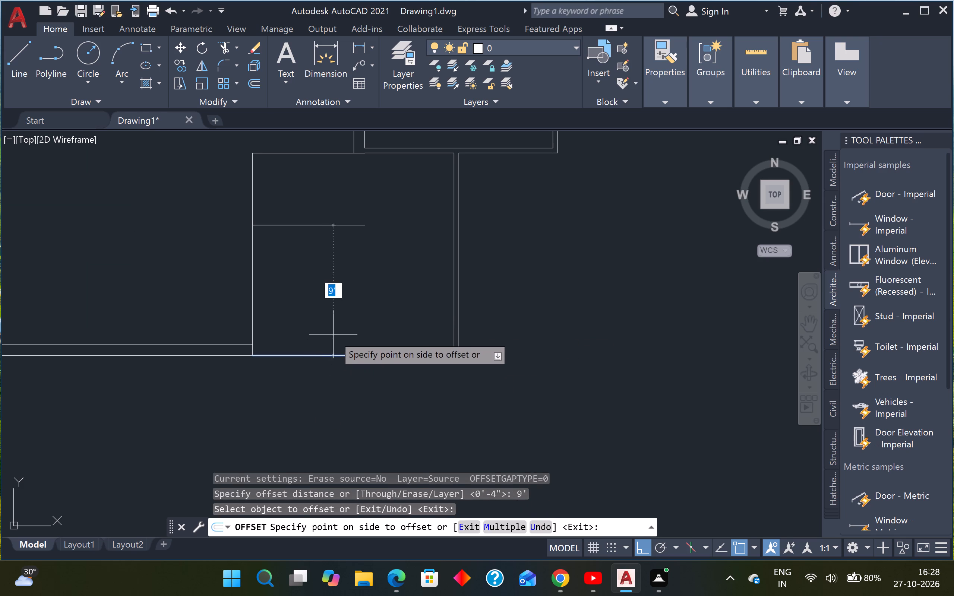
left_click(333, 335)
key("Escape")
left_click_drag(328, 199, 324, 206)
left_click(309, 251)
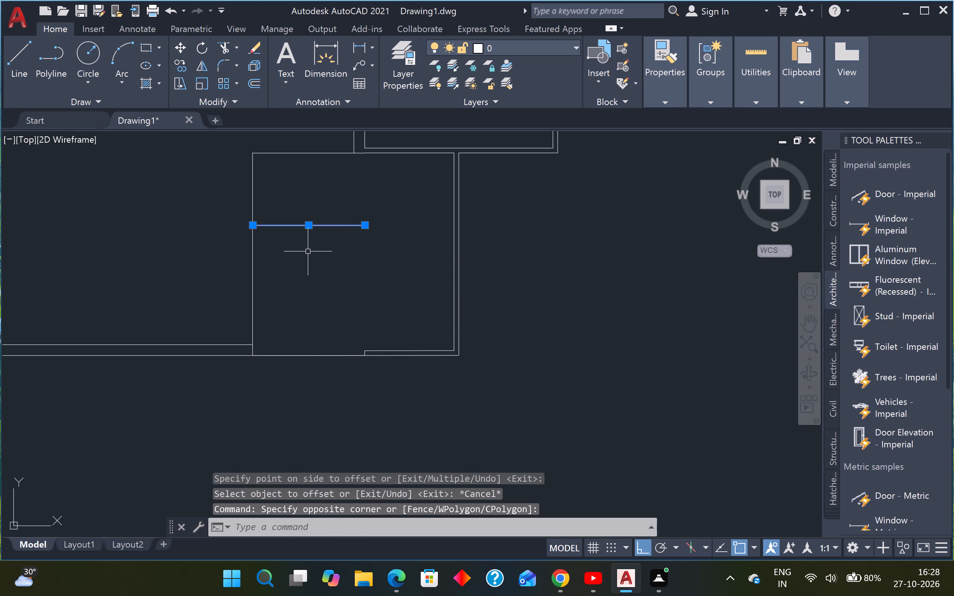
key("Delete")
Offset both bottom line segments and the outer east line of the southeast room 9" inward.
type("O")
key("space")
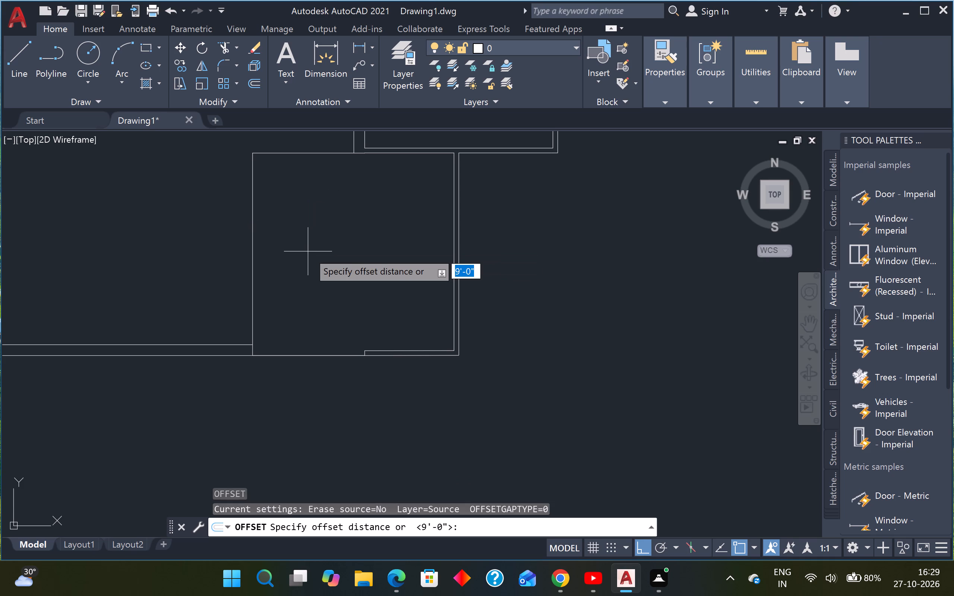
type("9\"")
key("Return")
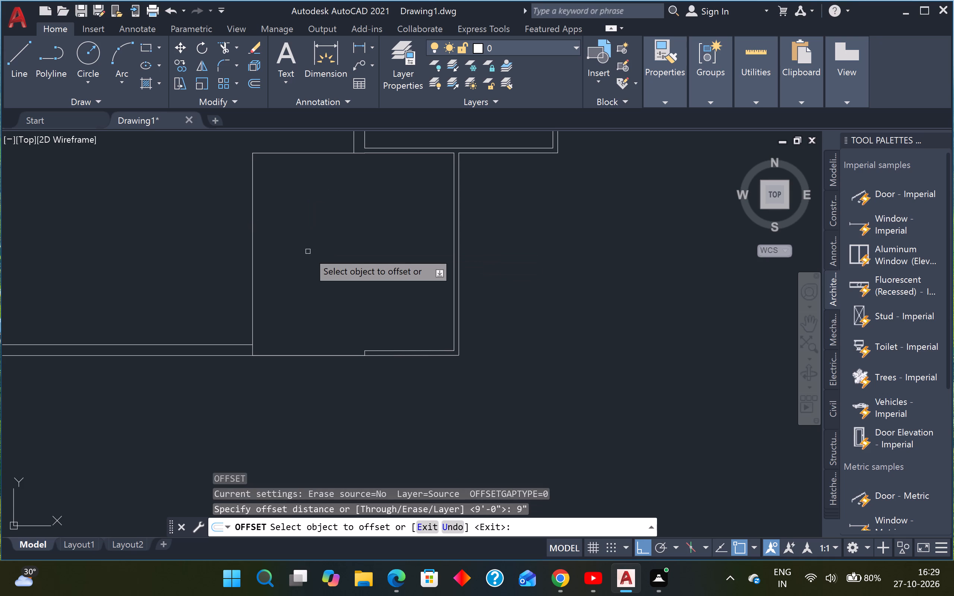
left_click(296, 356)
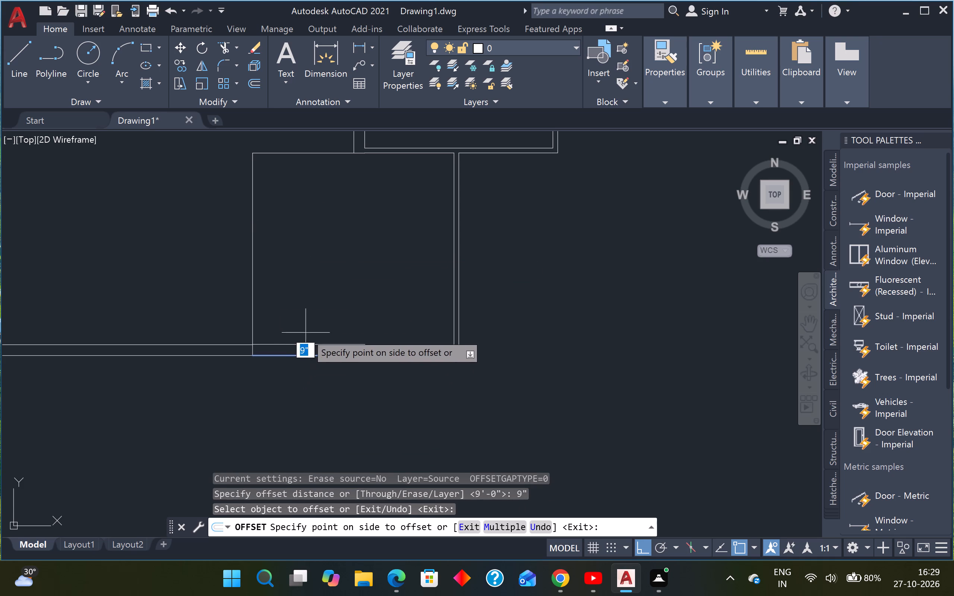
left_click(306, 333)
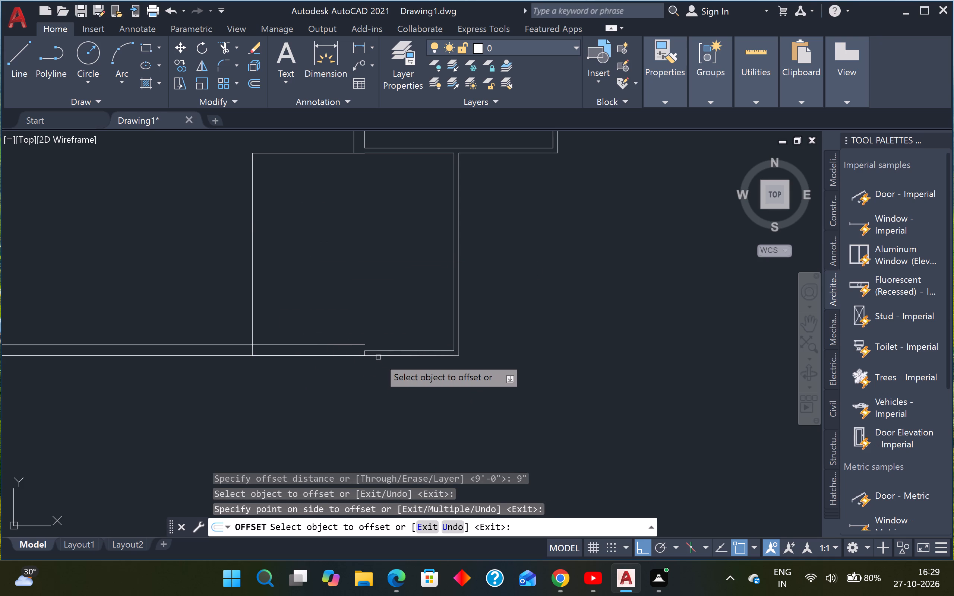
left_click(378, 357)
left_click(388, 332)
left_click(457, 318)
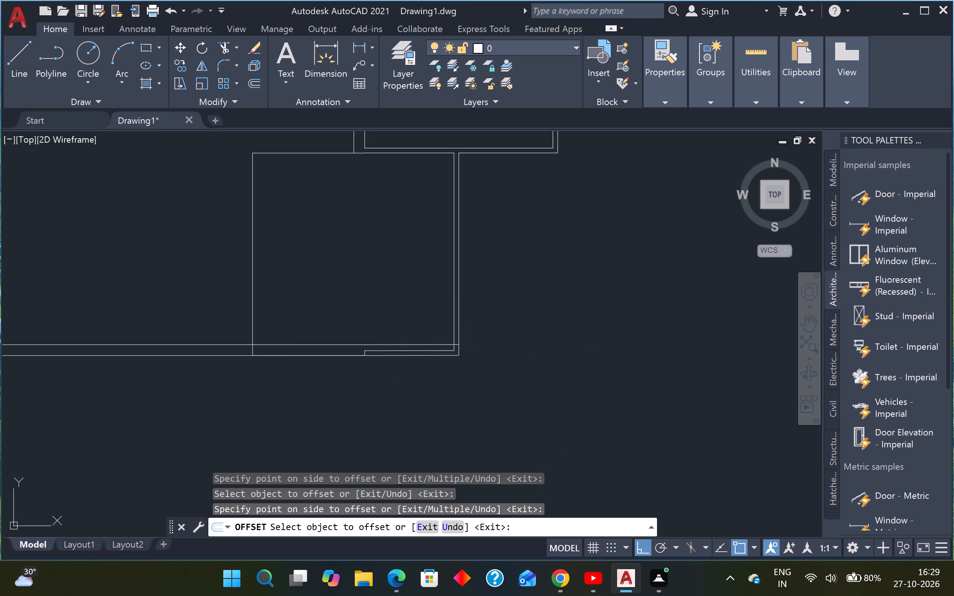
left_click(426, 322)
Offset the outer line of the projecting room's bottom wall 9" upward, east of the southeast room.
scroll(445, 309, "down", 2)
scroll(459, 258, "up", 2)
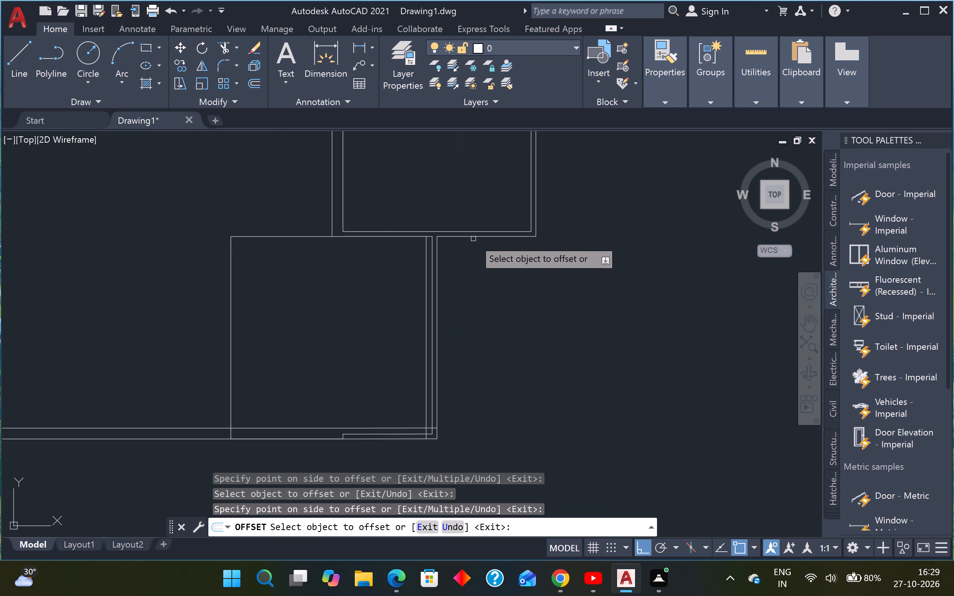
left_click(474, 238)
left_click(478, 210)
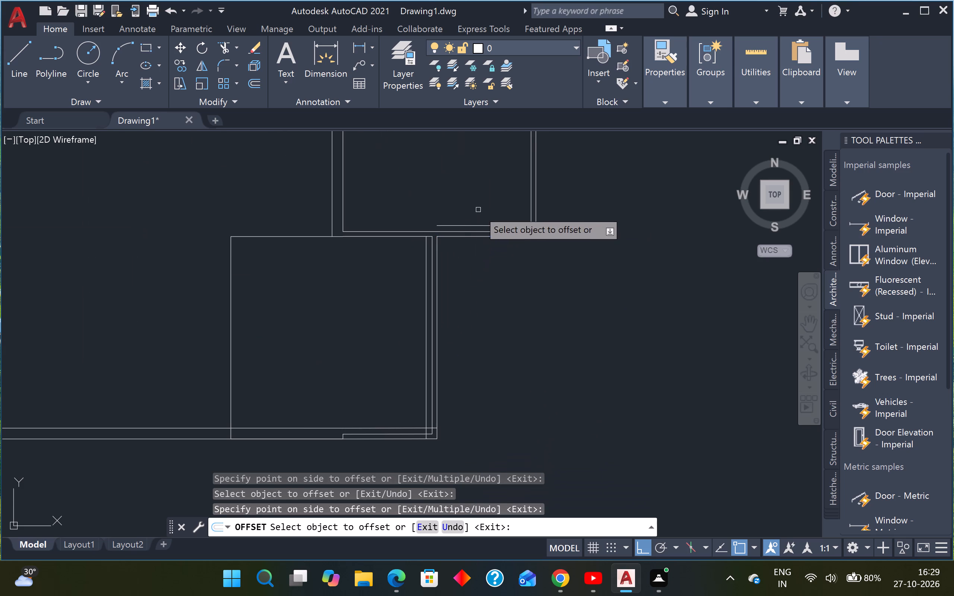
key("Escape")
key("Escape")
Delete the 9" offset line above the projecting room's bottom wall.
left_click(472, 222)
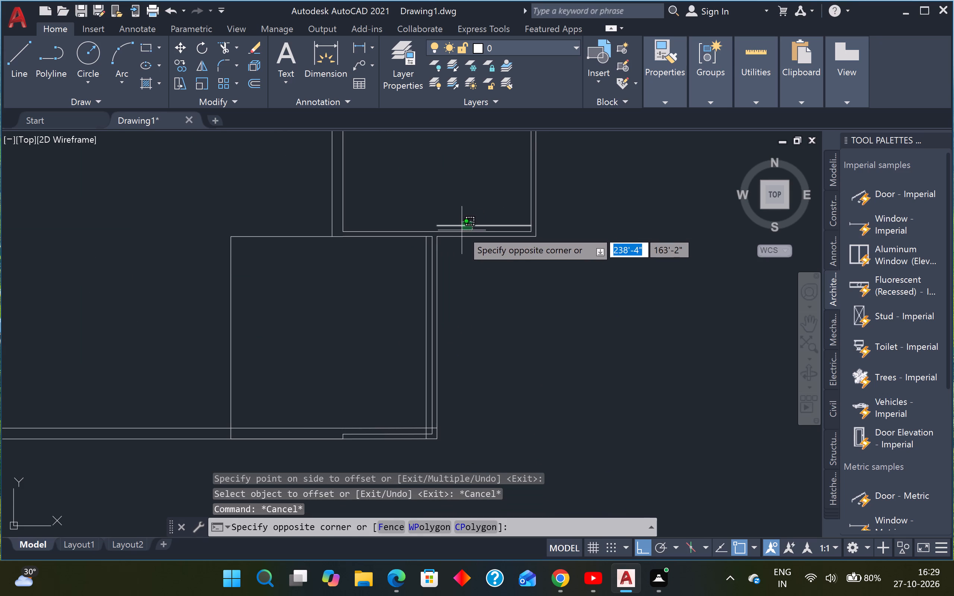
left_click(462, 227)
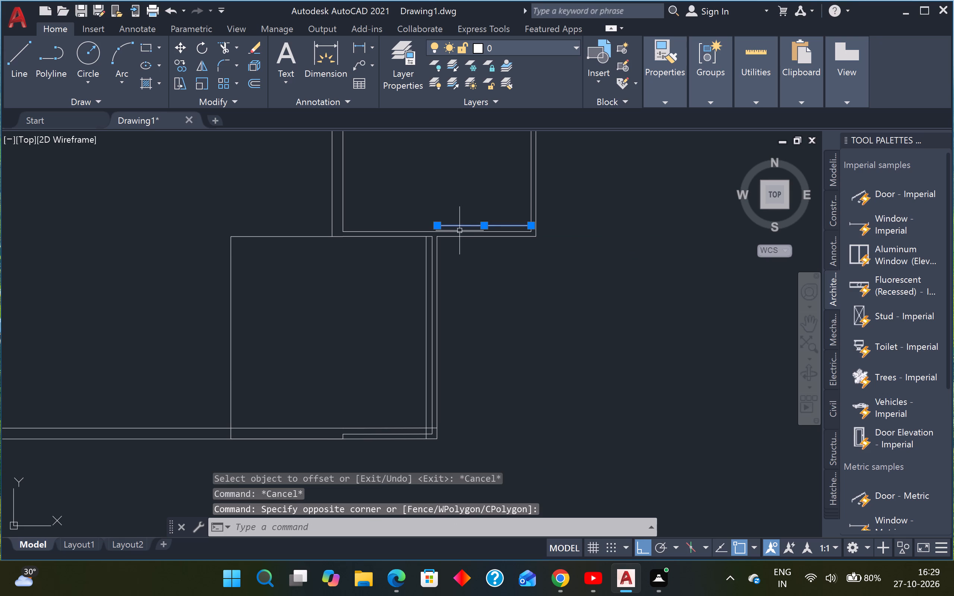
key("Delete")
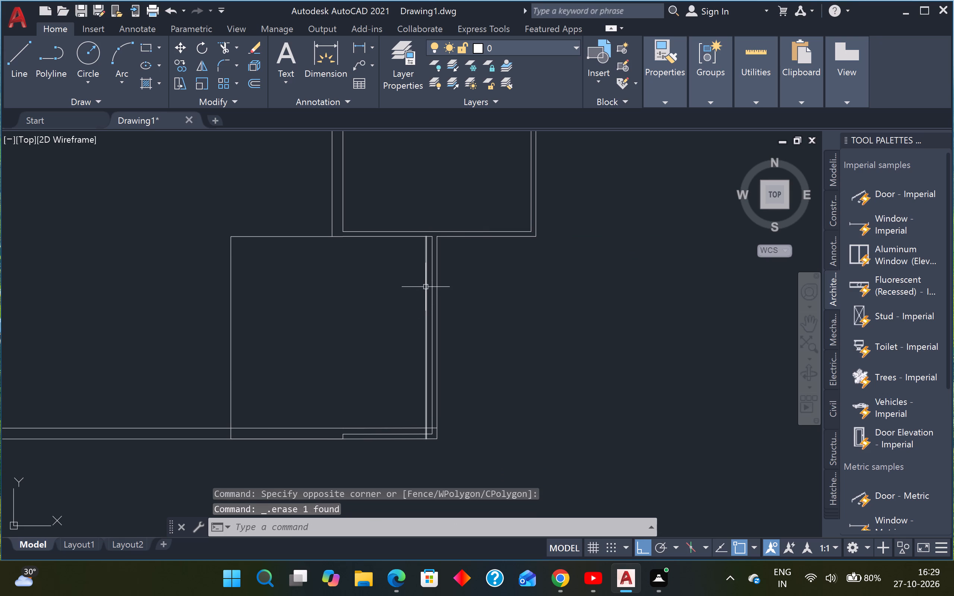
Trim away the middle line of the southeast room's east wall and the top line's end between the wall lines.
key("t")
key("r")
key("space")
scroll(434, 245, "up", 3)
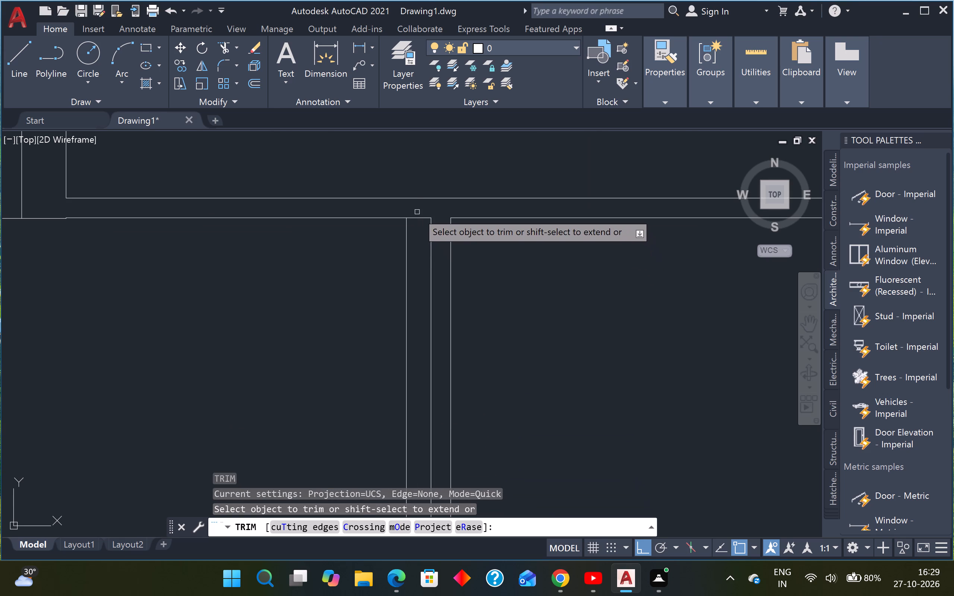
left_click(417, 212)
left_click(429, 233)
left_click(433, 234)
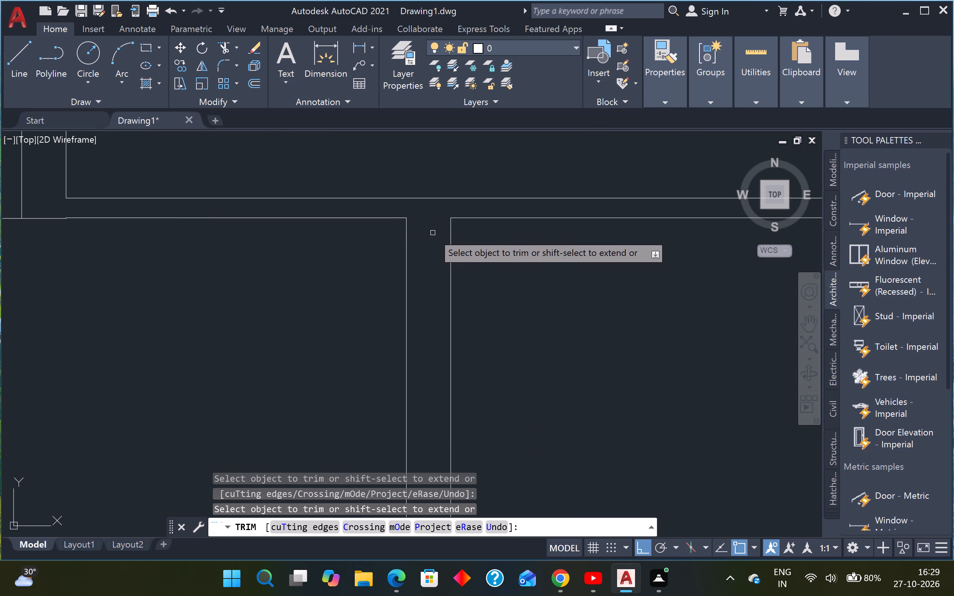
Trim the overlapping line ends at the southeast room's bottom corner and remove the leftover lines and stub inside the bottom wall.
scroll(432, 233, "down", 4)
scroll(433, 354, "up", 3)
left_click(433, 346)
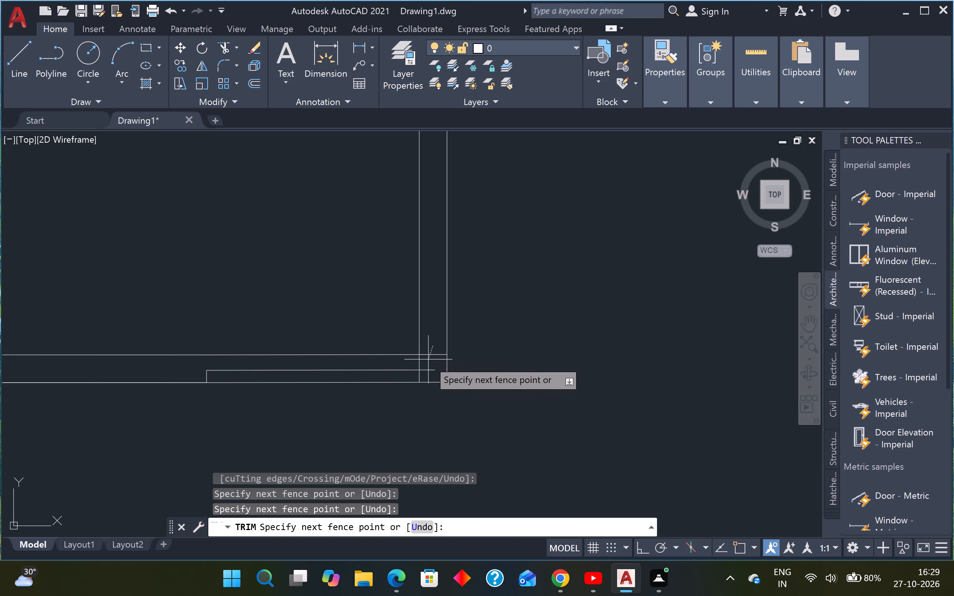
left_click(416, 371)
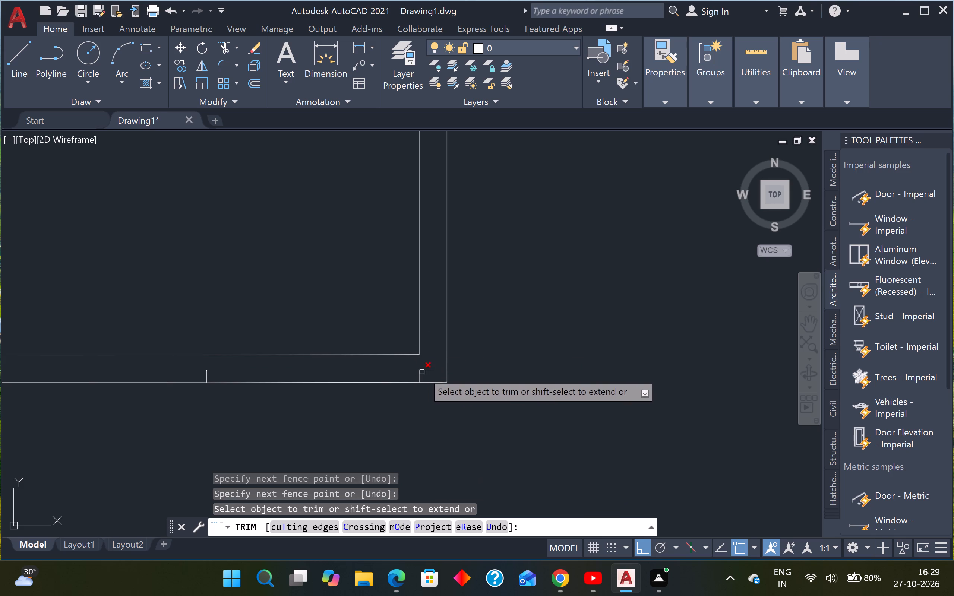
left_click(430, 368)
left_click(417, 372)
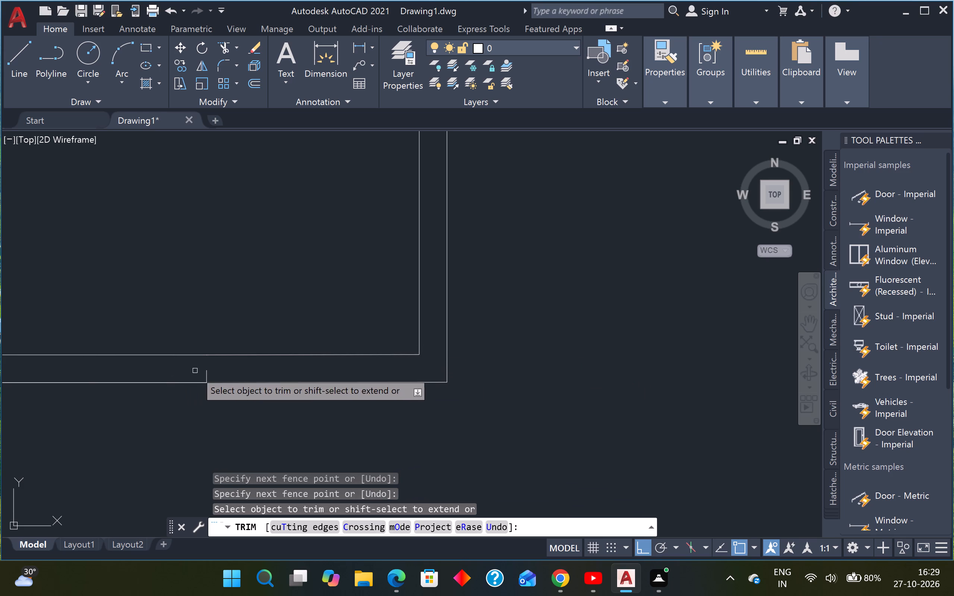
left_click(195, 371)
left_click(211, 371)
Trim the southeast room's west line where it crosses the thickness of the bottom wall.
scroll(213, 370, "down", 4)
middle_click_drag(204, 323, 435, 336)
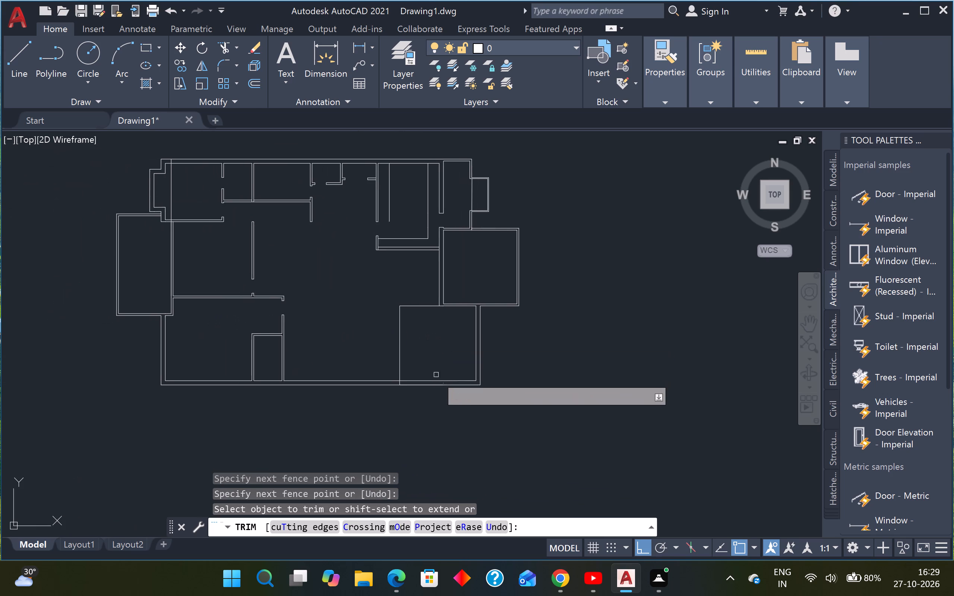
scroll(438, 382, "up", 3)
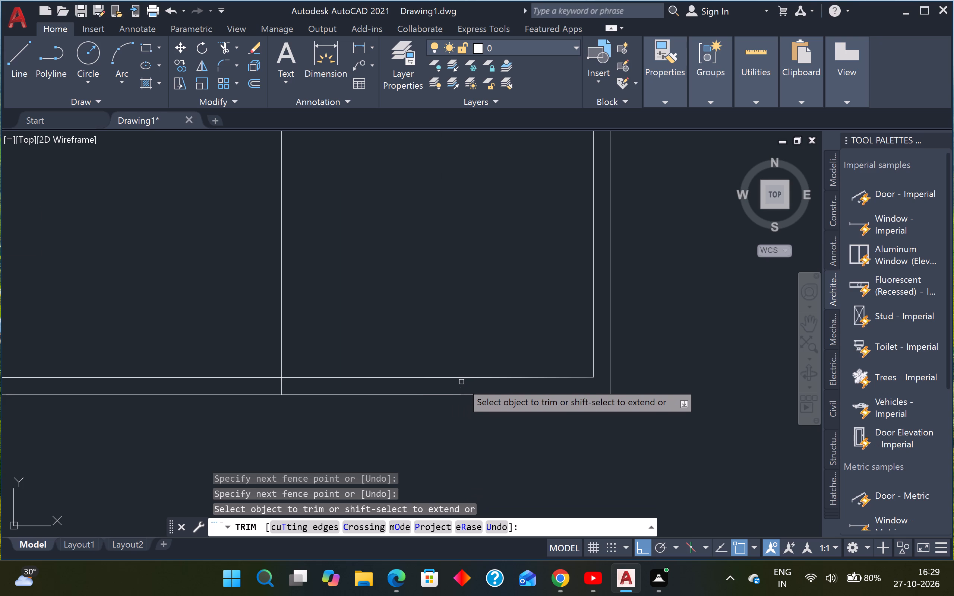
left_click(460, 386)
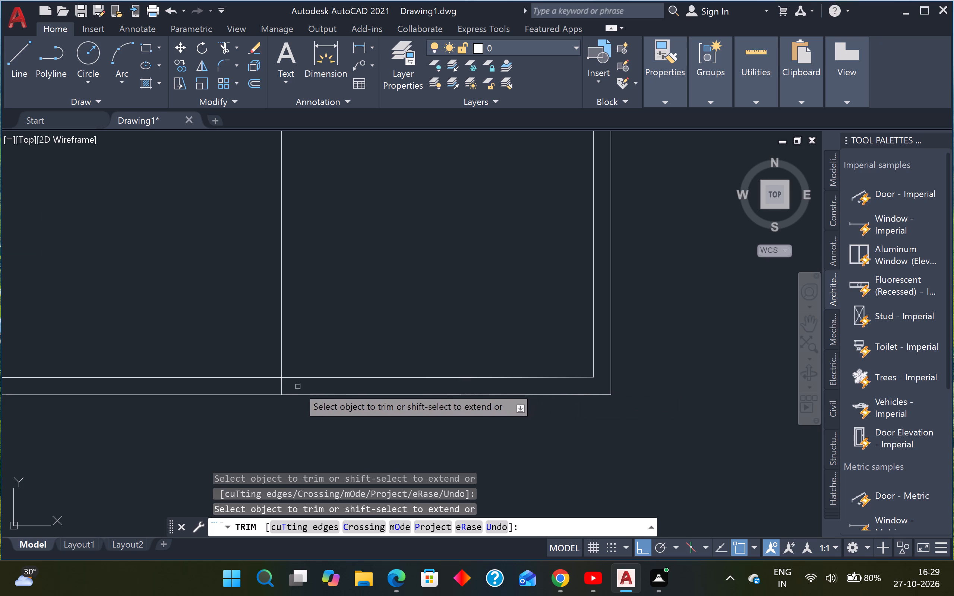
left_click(296, 387)
left_click(275, 385)
scroll(307, 347, "down", 3)
middle_click_drag(336, 324, 373, 321)
key("Escape")
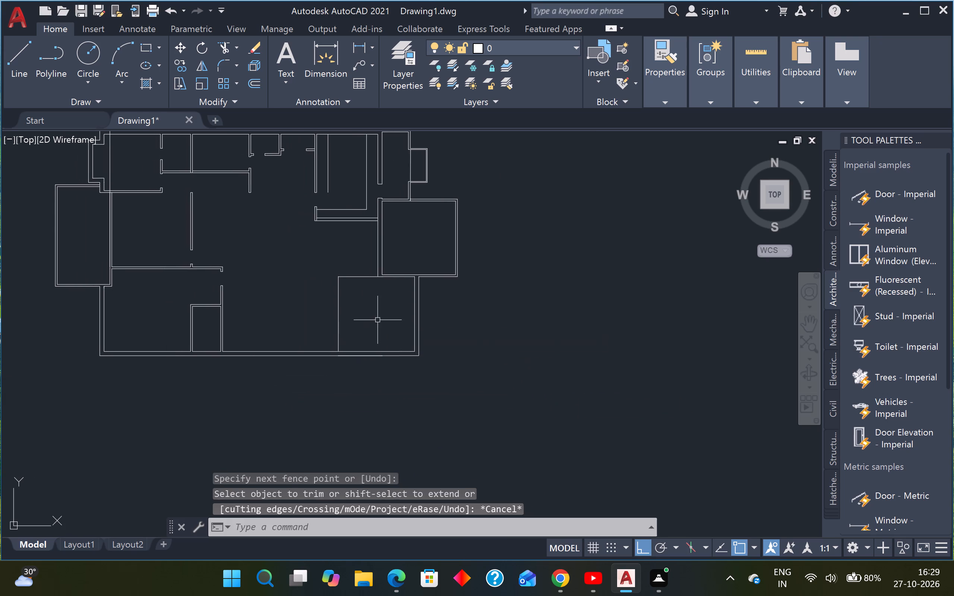
key("Escape")
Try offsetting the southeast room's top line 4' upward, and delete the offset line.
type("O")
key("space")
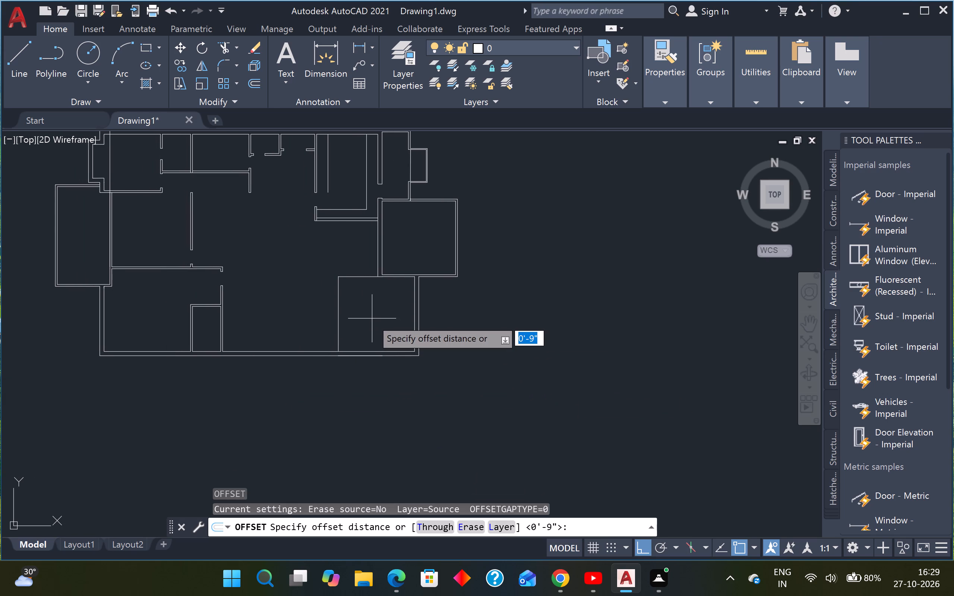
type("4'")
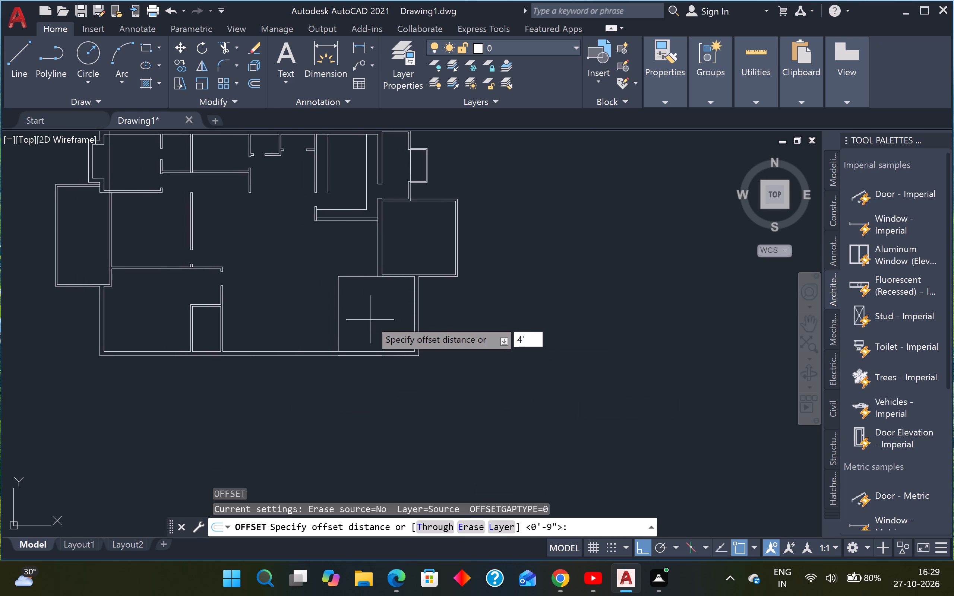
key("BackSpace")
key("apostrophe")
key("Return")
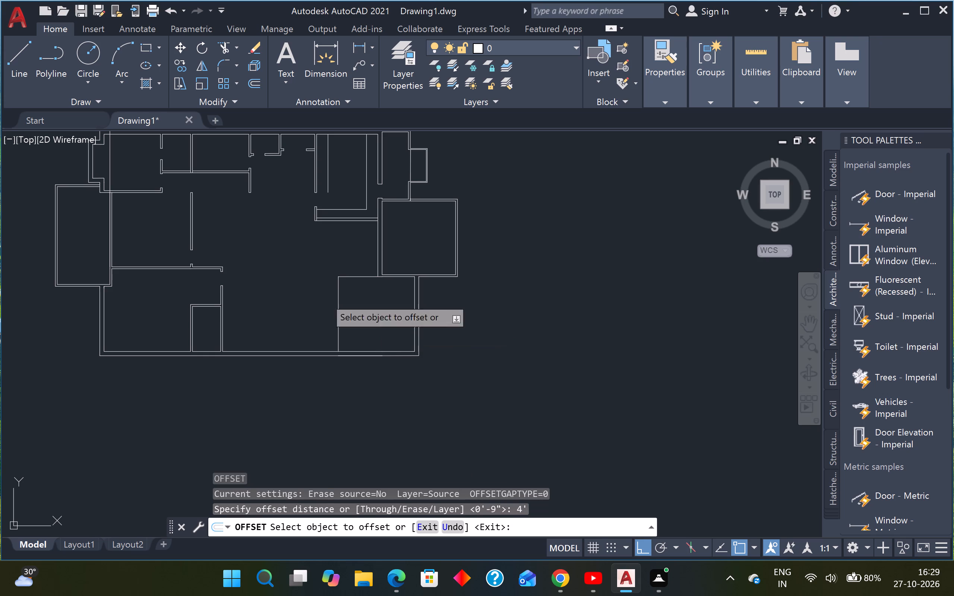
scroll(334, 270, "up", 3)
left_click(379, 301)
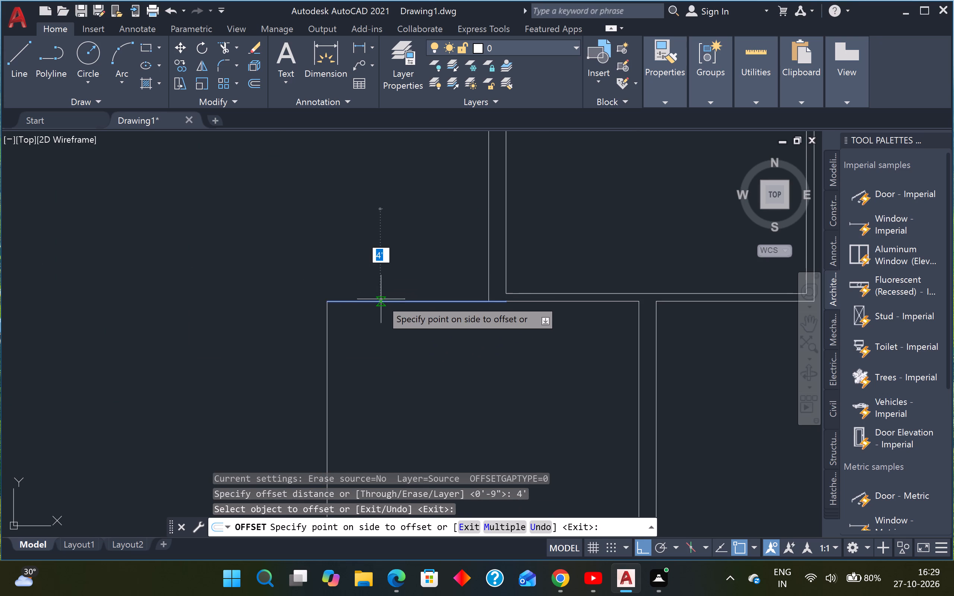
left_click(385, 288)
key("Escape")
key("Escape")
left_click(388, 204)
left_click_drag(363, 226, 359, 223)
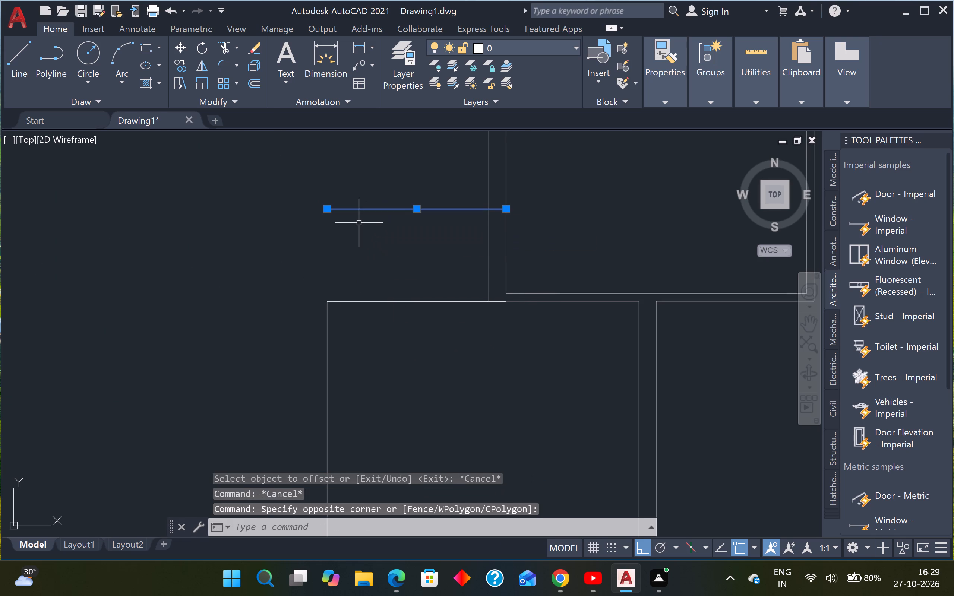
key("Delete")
Offset the southeast room's top line 4" upward and its west line 4" to the west.
type("O")
key("space")
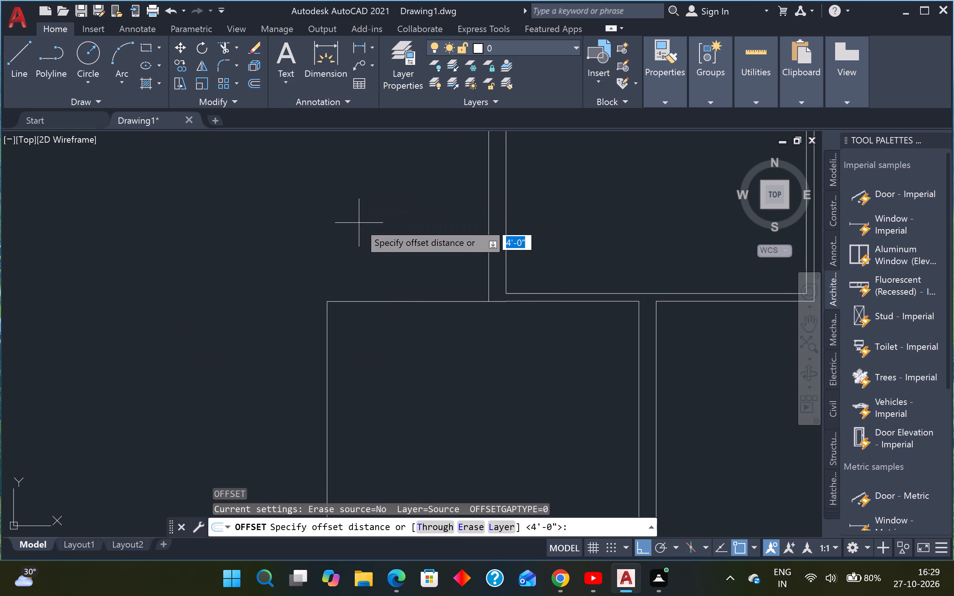
key("4")
key("Return")
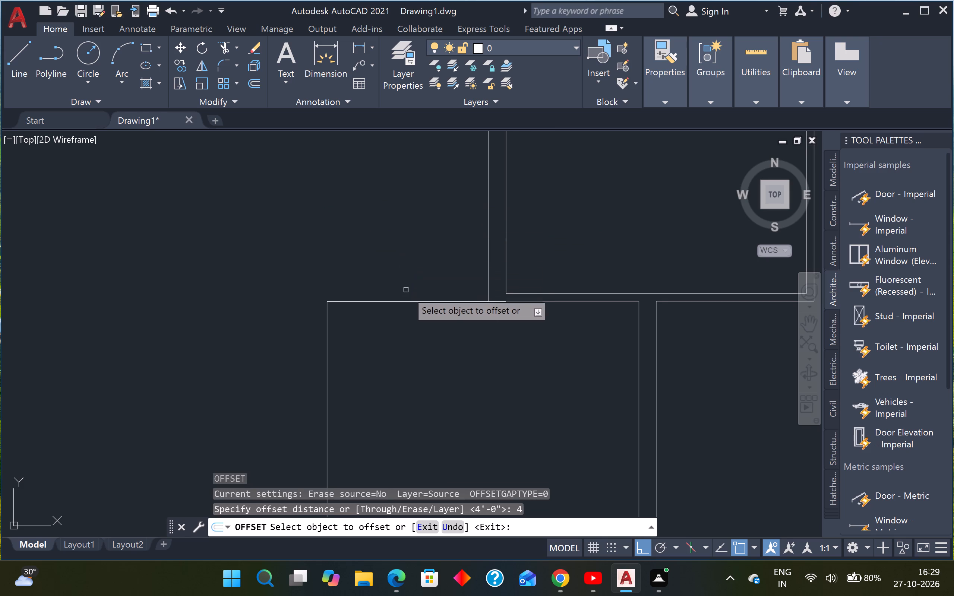
left_click(408, 300)
left_click(415, 275)
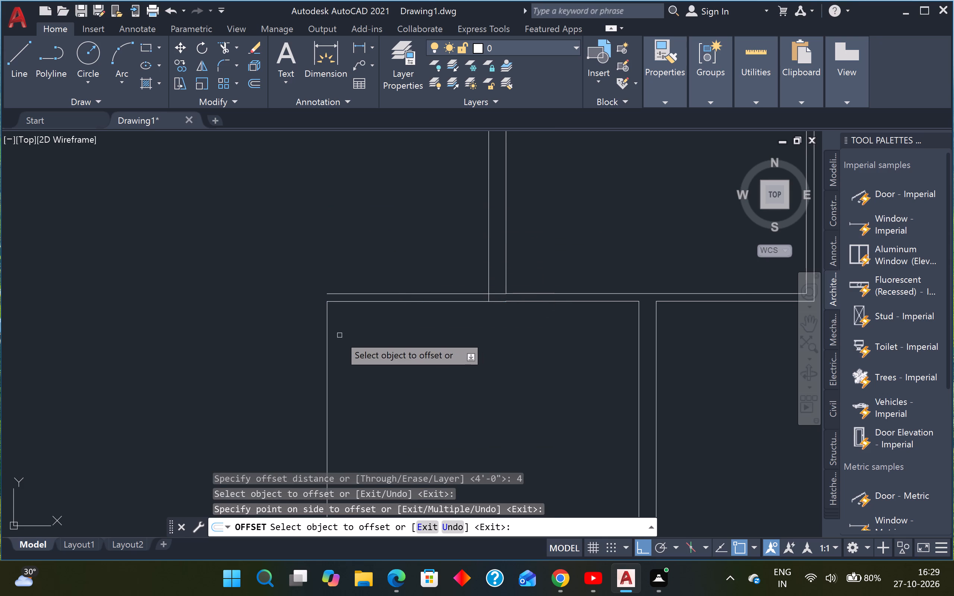
left_click_drag(329, 335, 323, 331)
left_click(269, 340)
key("Escape")
key("Escape")
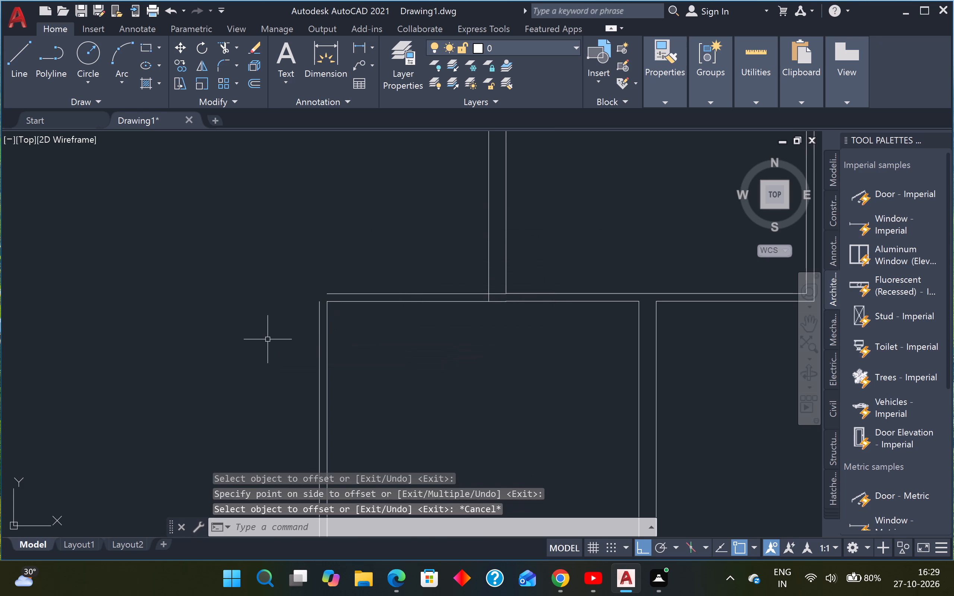
Draw a line continuing the offset top line westward past the corner, and extend the outer west line up to it.
key("l")
key("space")
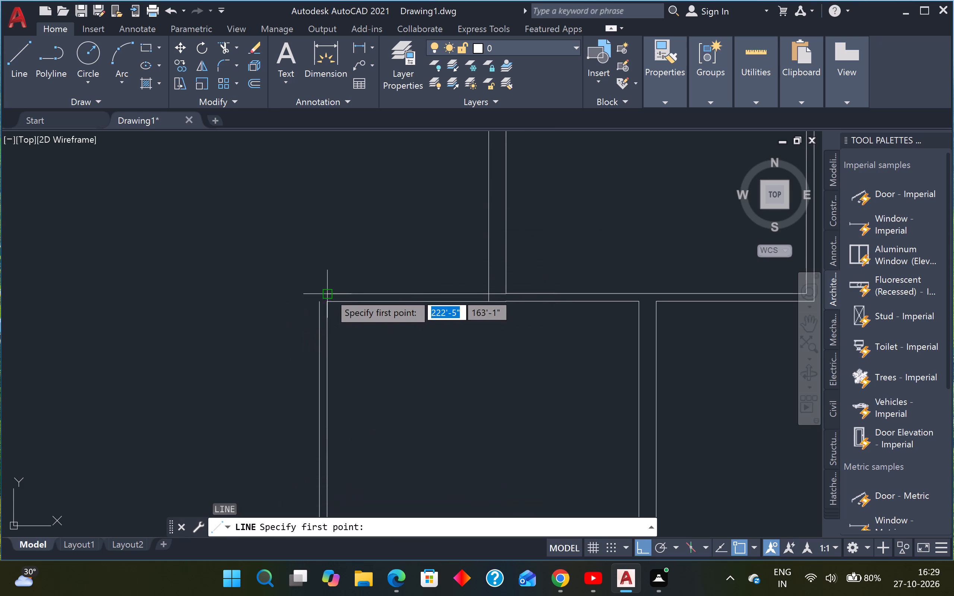
left_click(329, 293)
left_click(256, 302)
key("Escape")
type("EX")
key("space")
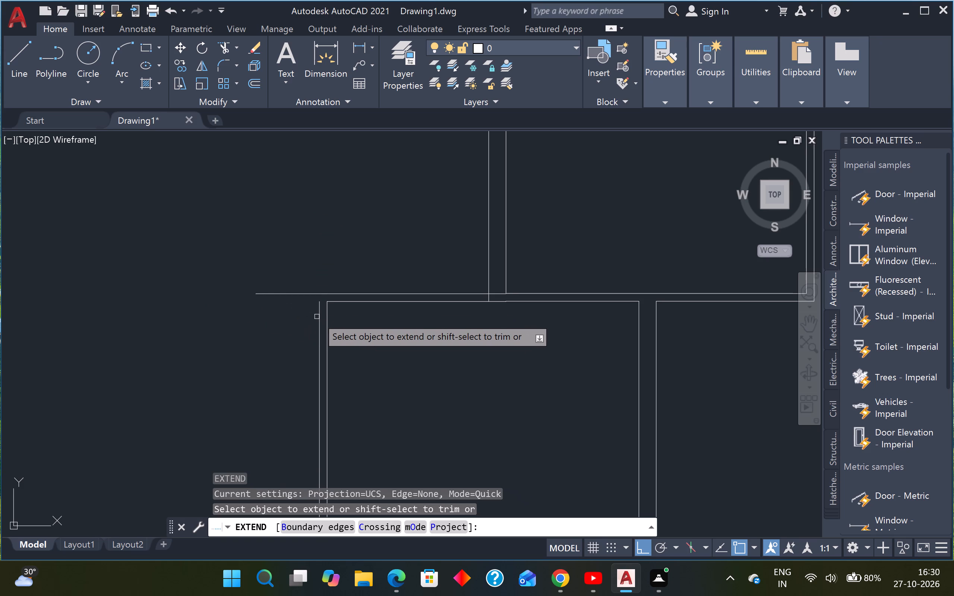
left_click(318, 316)
scroll(329, 309, "down", 4)
middle_click_drag(349, 337, 406, 334)
key("Escape")
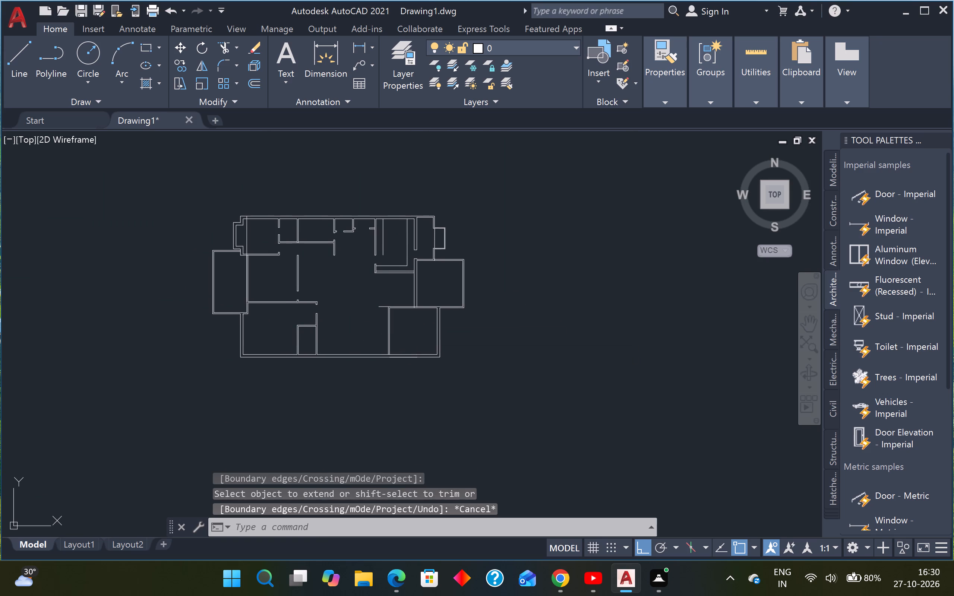
key("Escape")
Trim the top line's overhang west of the corner and the main east wall's line stub inside the room's top wall.
key("t")
key("r")
key("space")
scroll(372, 298, "up", 3)
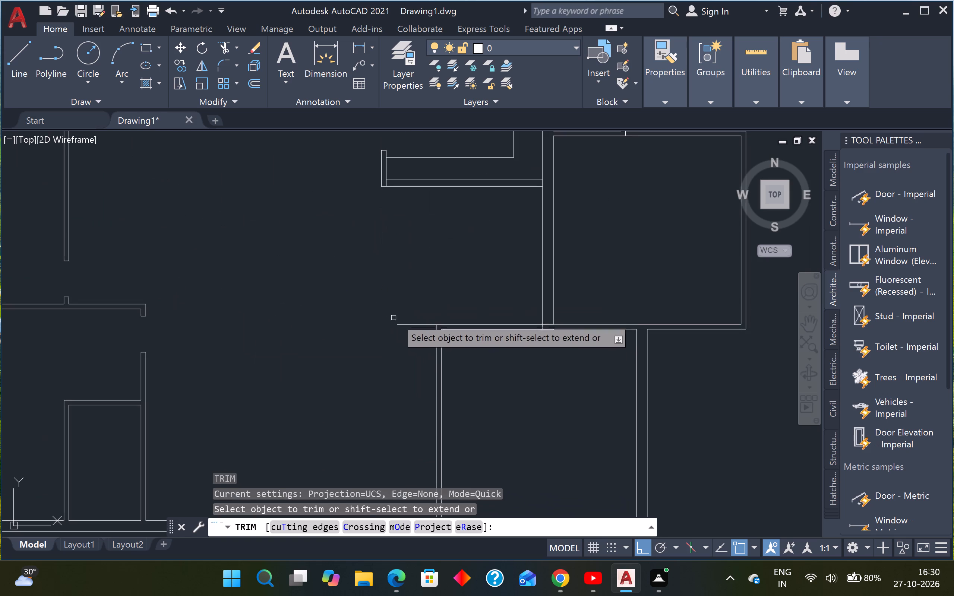
left_click(408, 315)
left_click(405, 339)
scroll(541, 324, "up", 4)
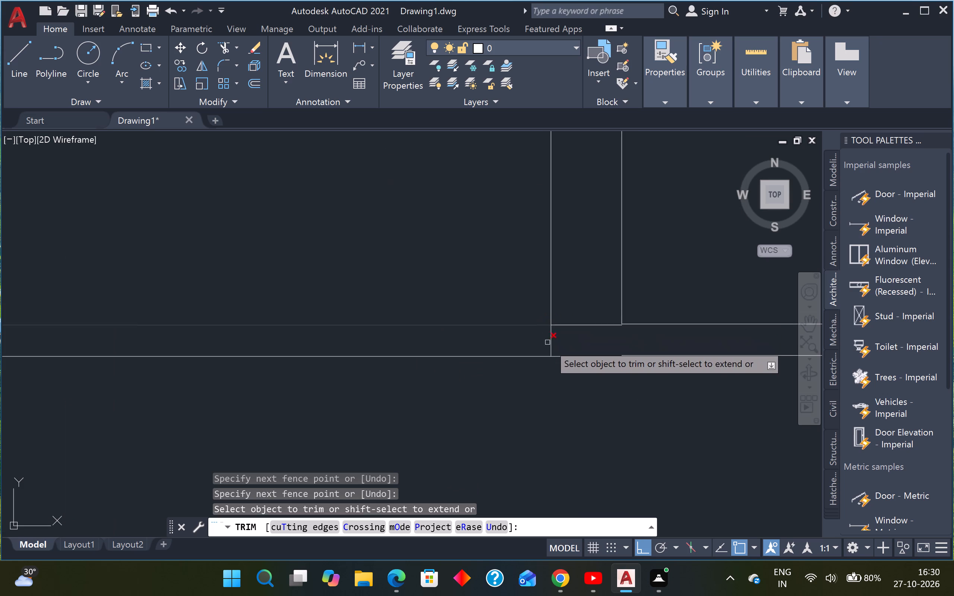
scroll(563, 343, "up", 2)
left_click_drag(562, 344, 548, 343)
left_click(473, 345)
scroll(648, 353, "down", 2)
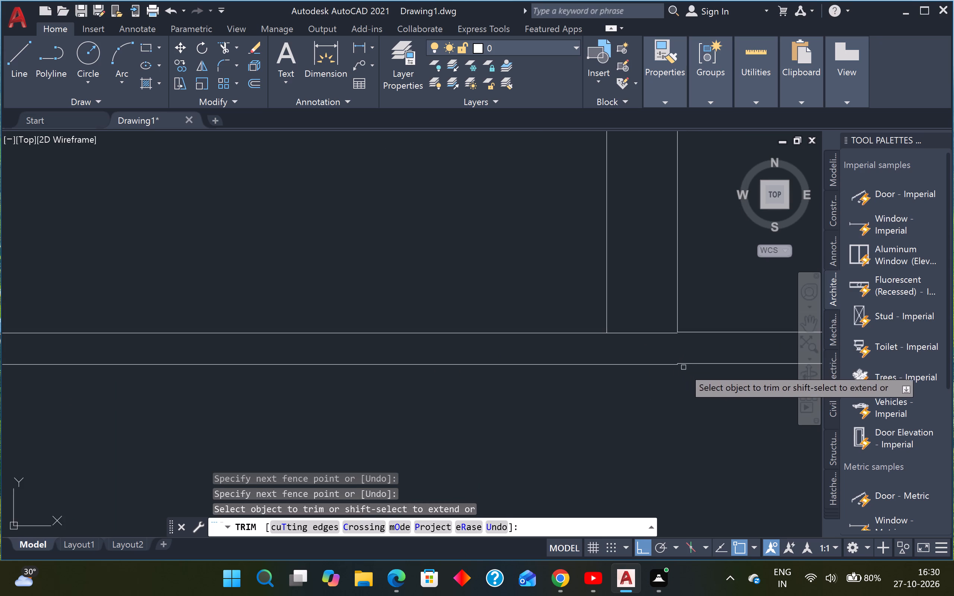
Examine the junction between the southeast room's top wall and the main east wall beside the projecting room.
scroll(685, 371, "down", 3)
middle_click_drag(703, 380, 420, 367)
scroll(398, 351, "up", 3)
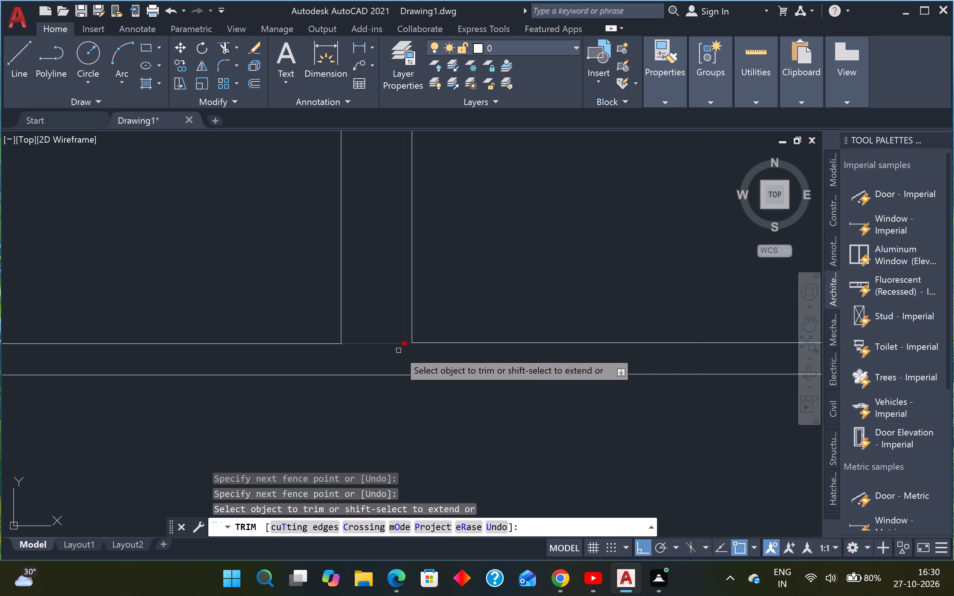
scroll(398, 351, "up", 2)
scroll(424, 332, "up", 4)
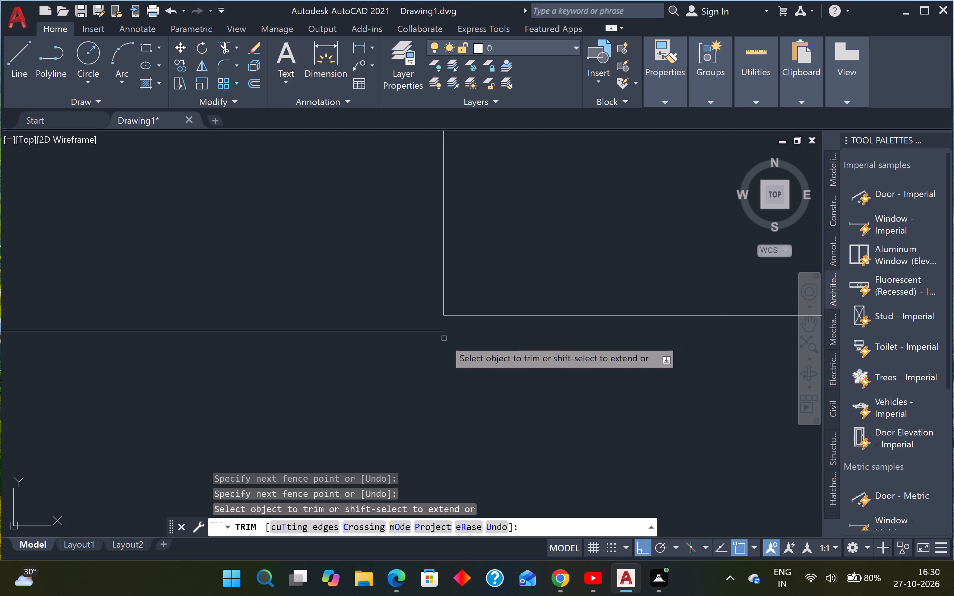
scroll(366, 315, "down", 4)
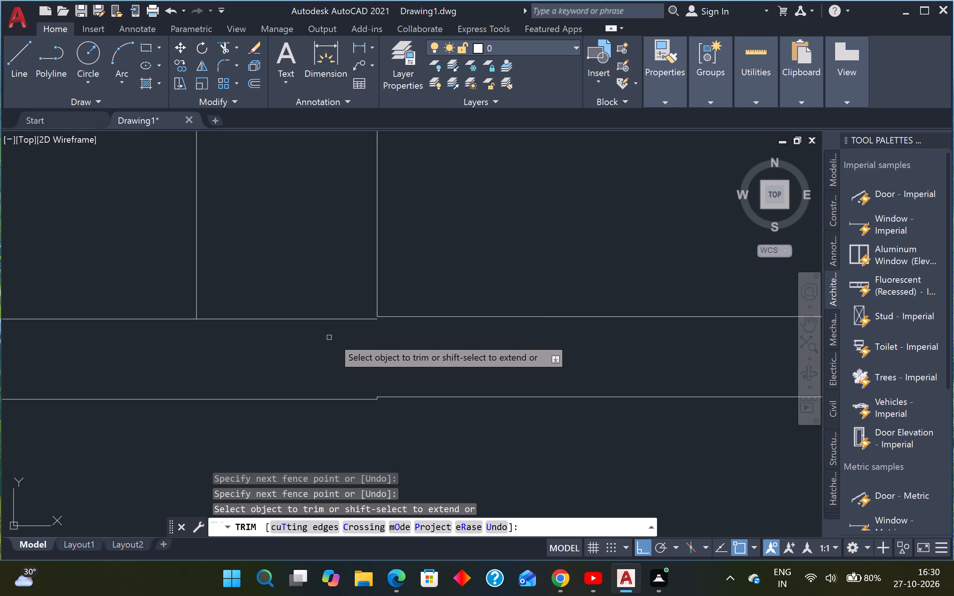
scroll(356, 339, "down", 6)
key("Escape")
key("Escape")
scroll(381, 350, "down", 4)
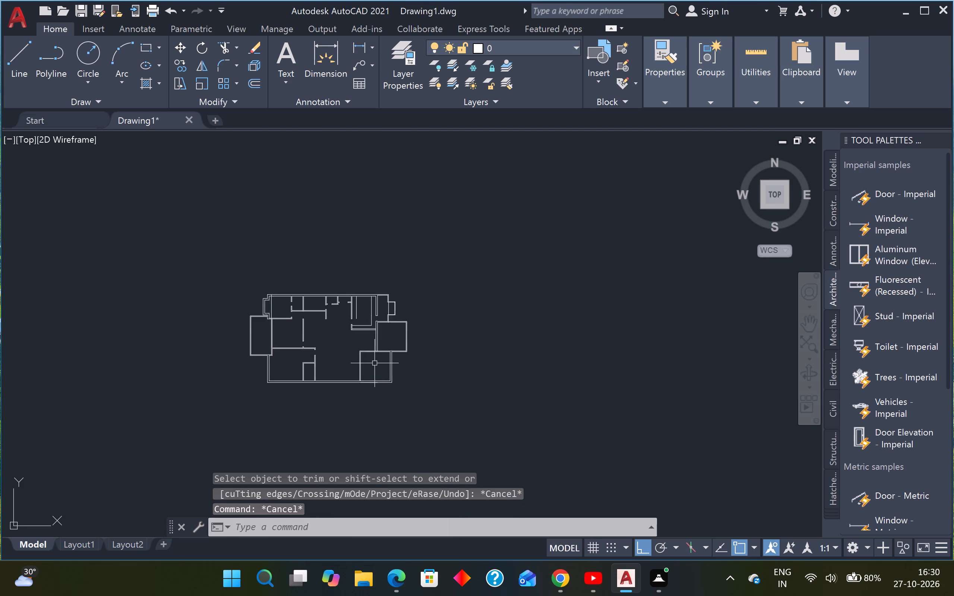
middle_click_drag(374, 372, 446, 361)
scroll(442, 374, "up", 1)
key("Escape")
key("Escape")
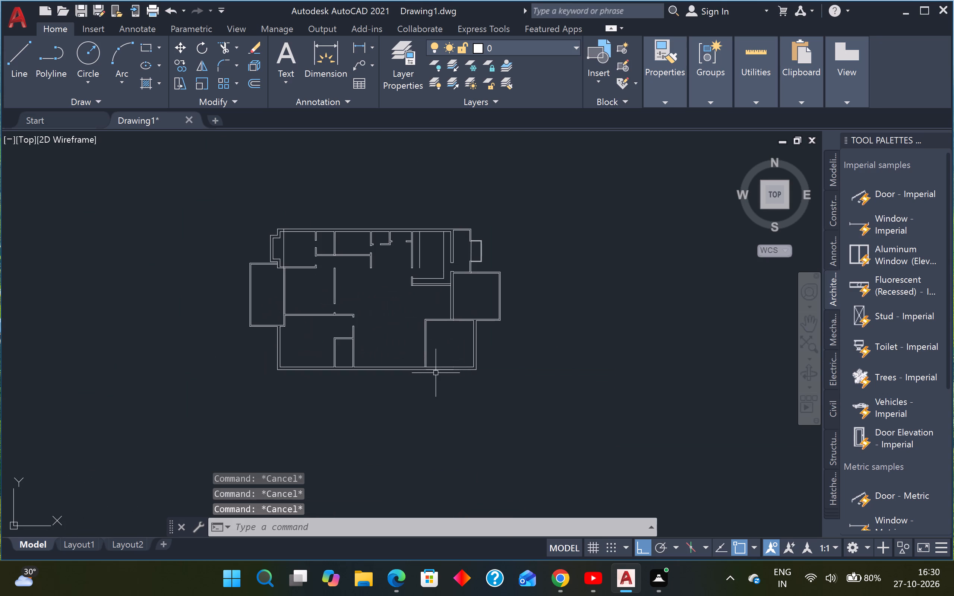
Trim the top wall's outer line between the two lines of the main east wall to open their junction.
type("TR")
key("space")
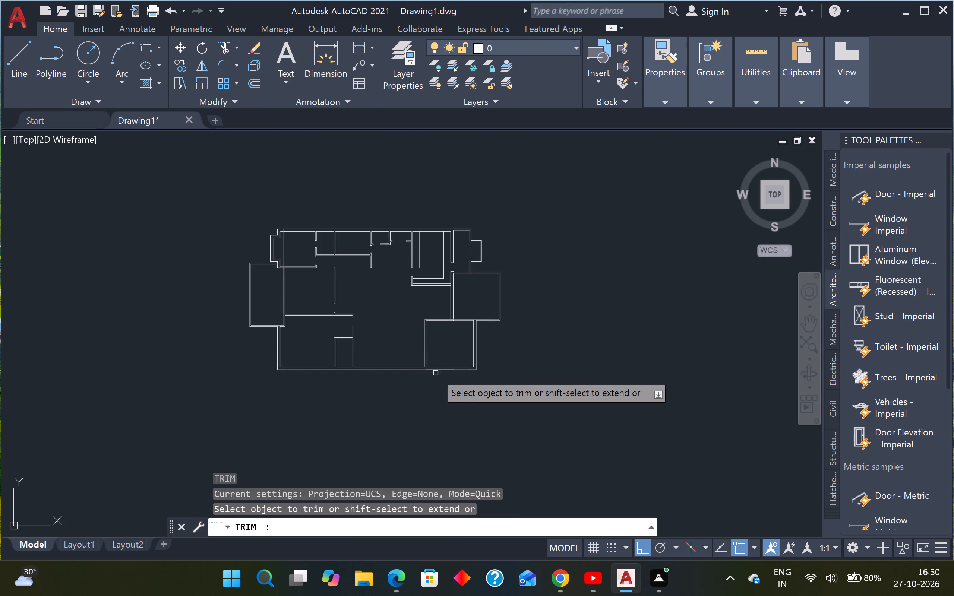
scroll(427, 323, "up", 3)
scroll(516, 322, "up", 4)
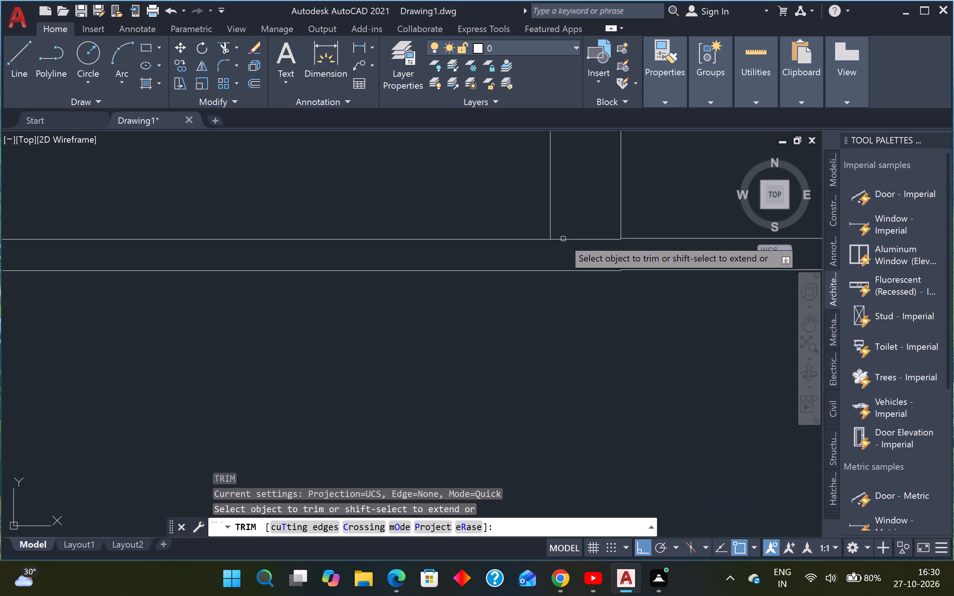
left_click_drag(582, 220, 583, 232)
left_click(581, 254)
left_click(587, 232)
scroll(588, 232, "down", 1)
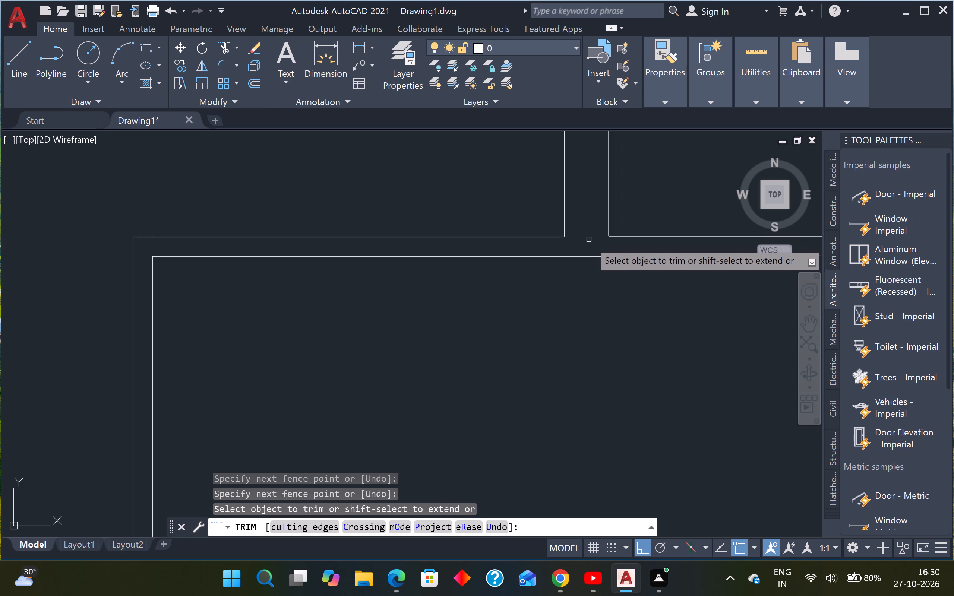
Examine the overall floor plan and the walls around the southeast room.
scroll(608, 263, "up", 1)
scroll(608, 262, "down", 4)
scroll(603, 294, "down", 3)
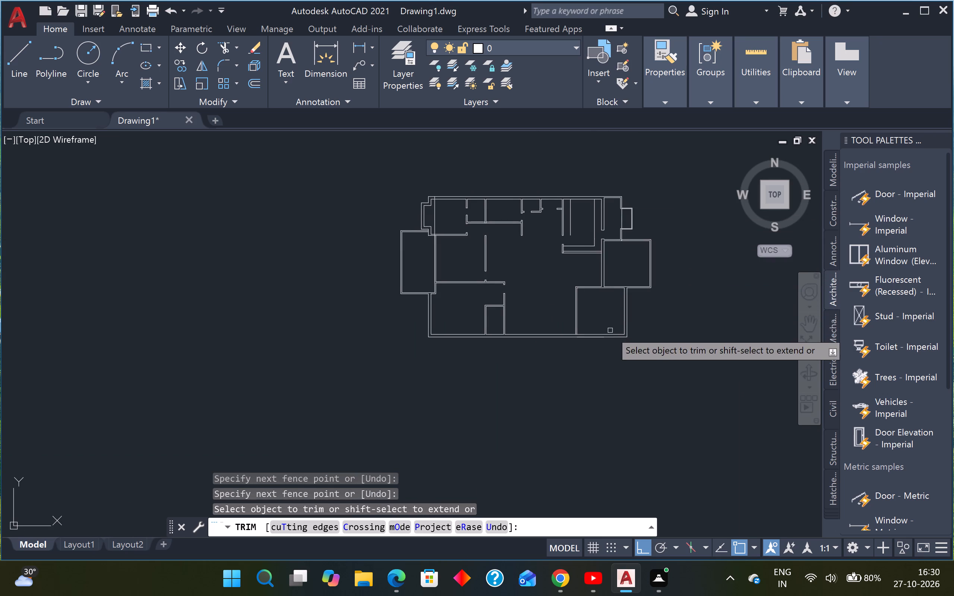
middle_click_drag(610, 330, 601, 321)
key("Escape")
key("Escape")
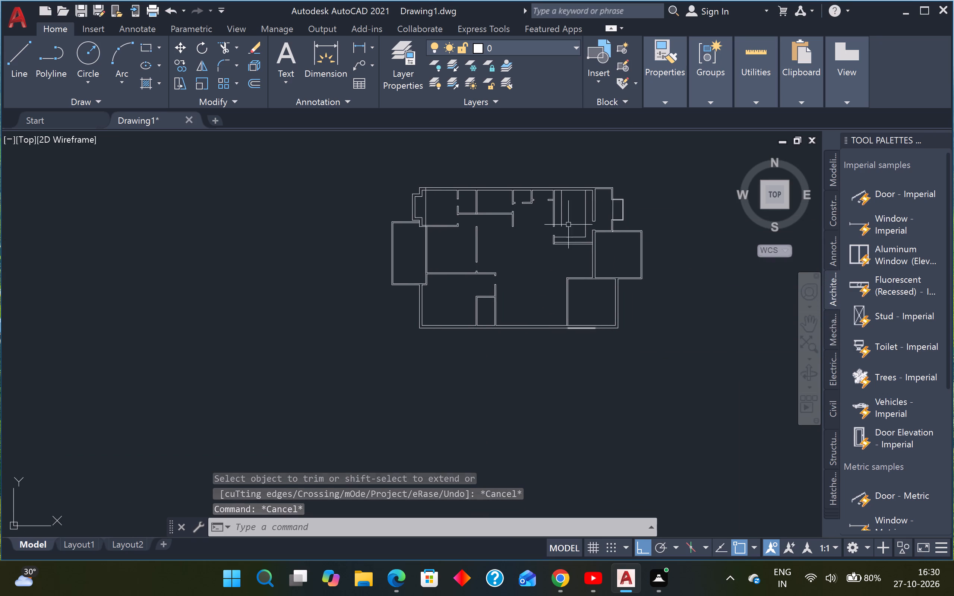
scroll(588, 236, "up", 4)
scroll(623, 200, "up", 1)
scroll(622, 203, "down", 4)
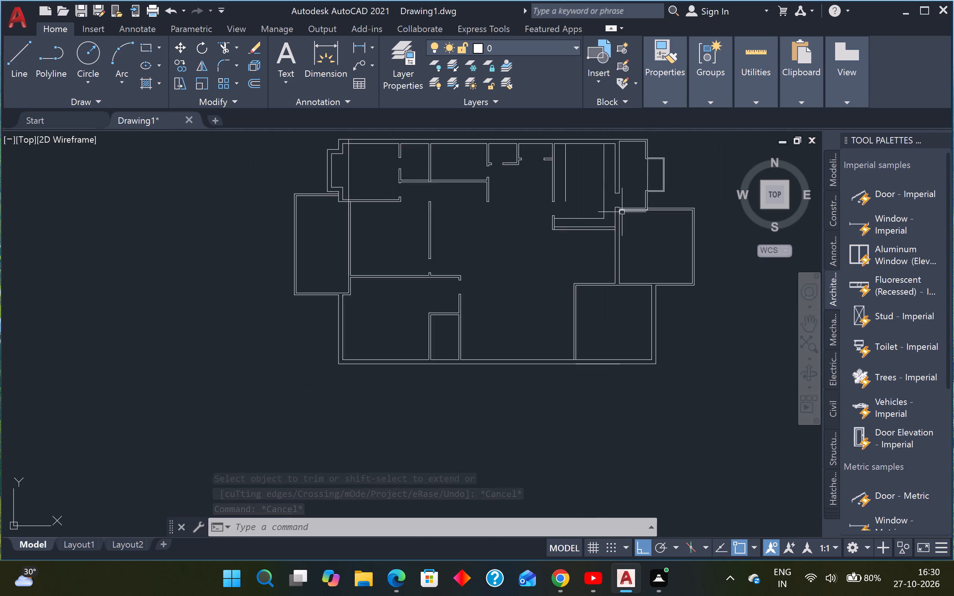
scroll(620, 215, "down", 2)
scroll(604, 237, "up", 1)
middle_click_drag(595, 242, 588, 244)
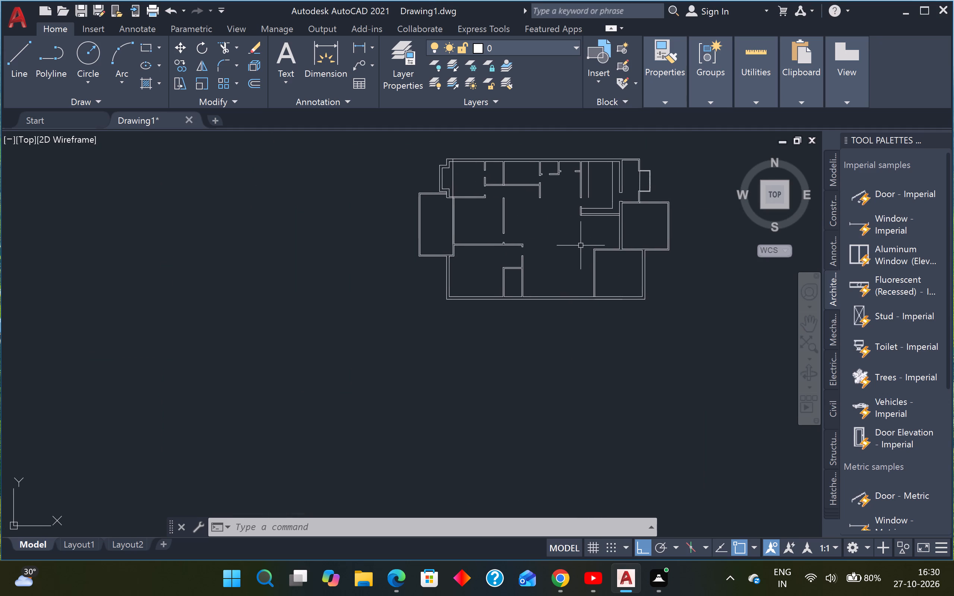
scroll(561, 318, "up", 2)
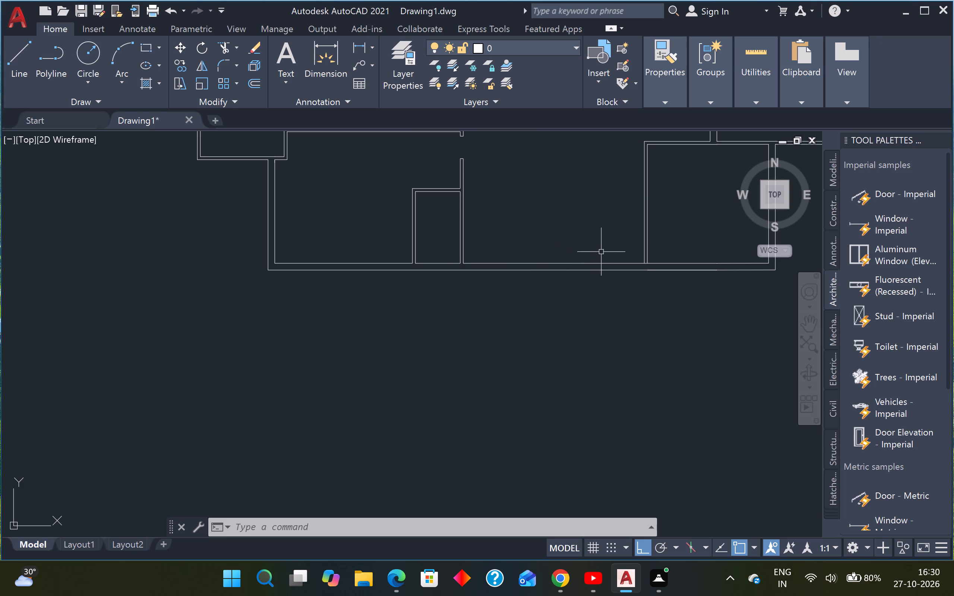
Trim the south wall's inner line between the two lines of the southeast room's west wall to open their junction.
type("TR")
key("space")
scroll(657, 260, "up", 3)
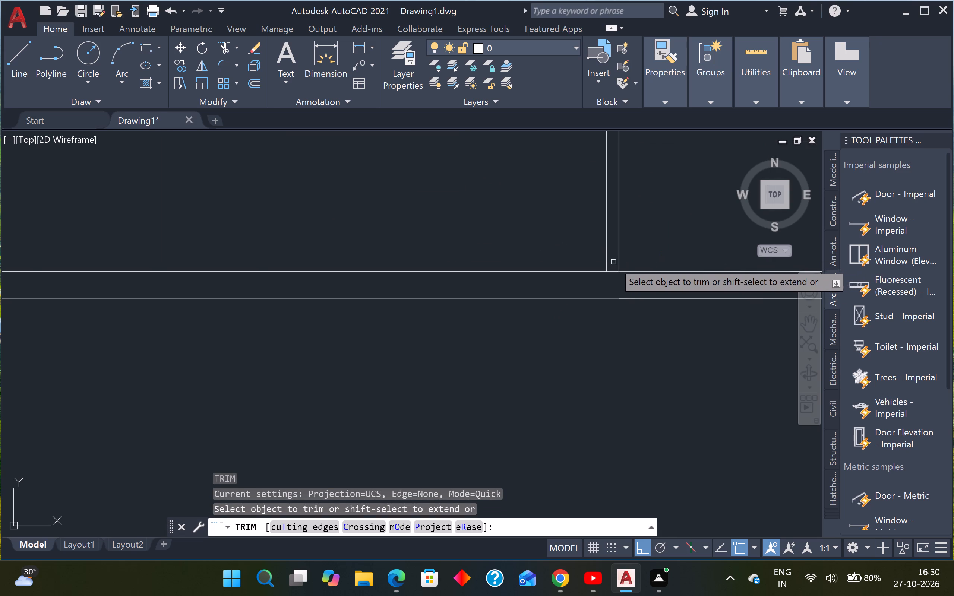
left_click(613, 262)
left_click(612, 284)
scroll(611, 278, "down", 4)
middle_click_drag(547, 260, 567, 266)
key("Escape")
key("Escape")
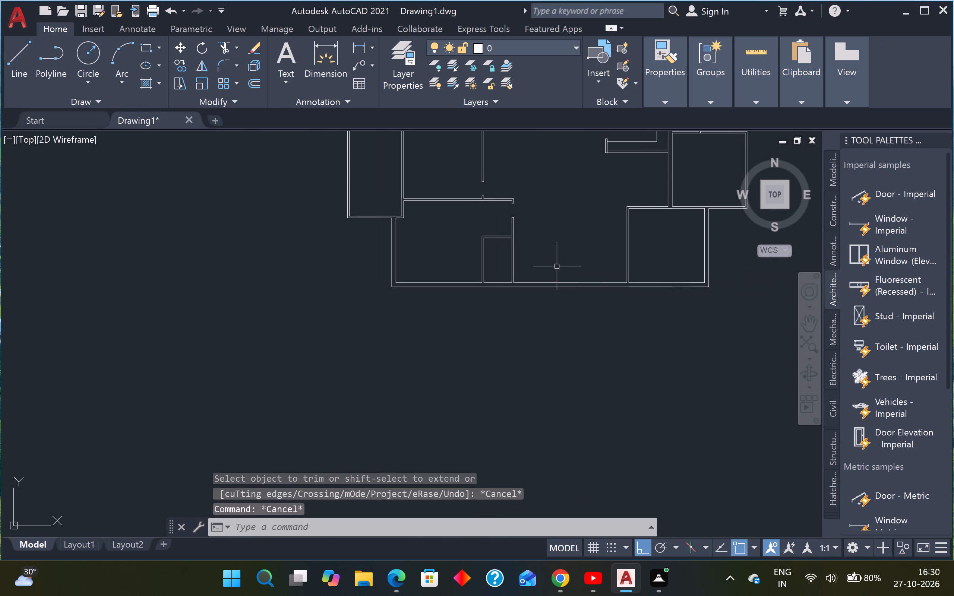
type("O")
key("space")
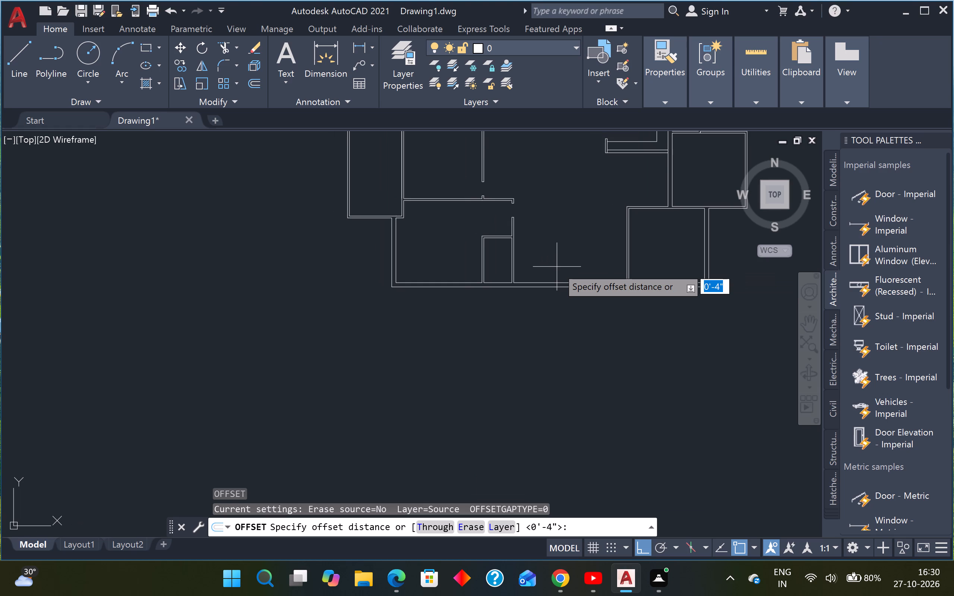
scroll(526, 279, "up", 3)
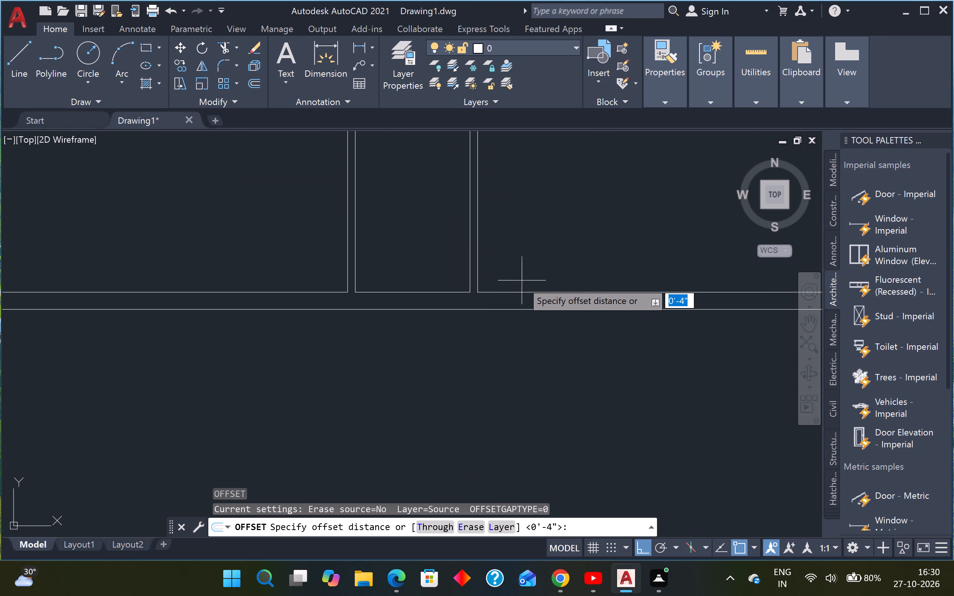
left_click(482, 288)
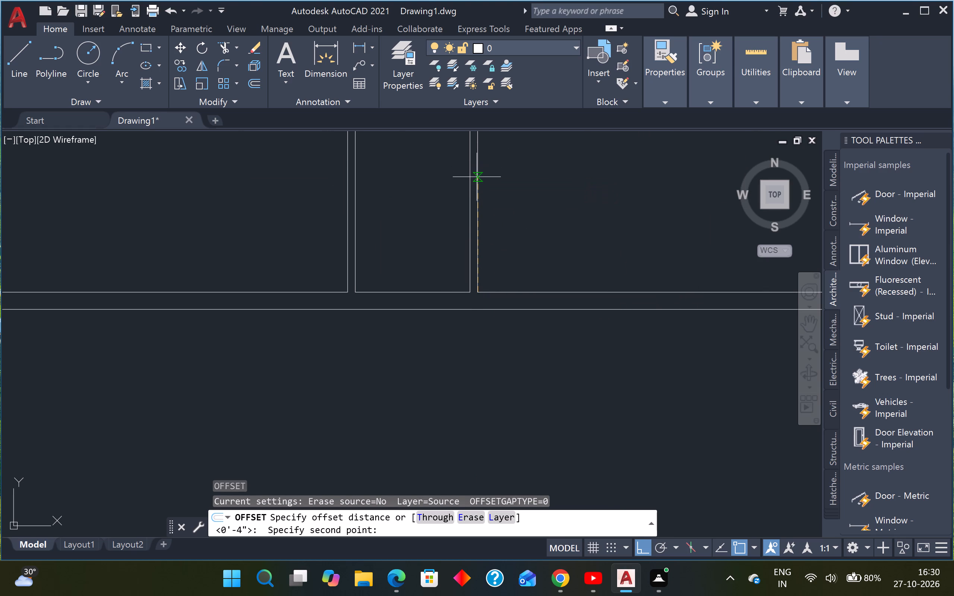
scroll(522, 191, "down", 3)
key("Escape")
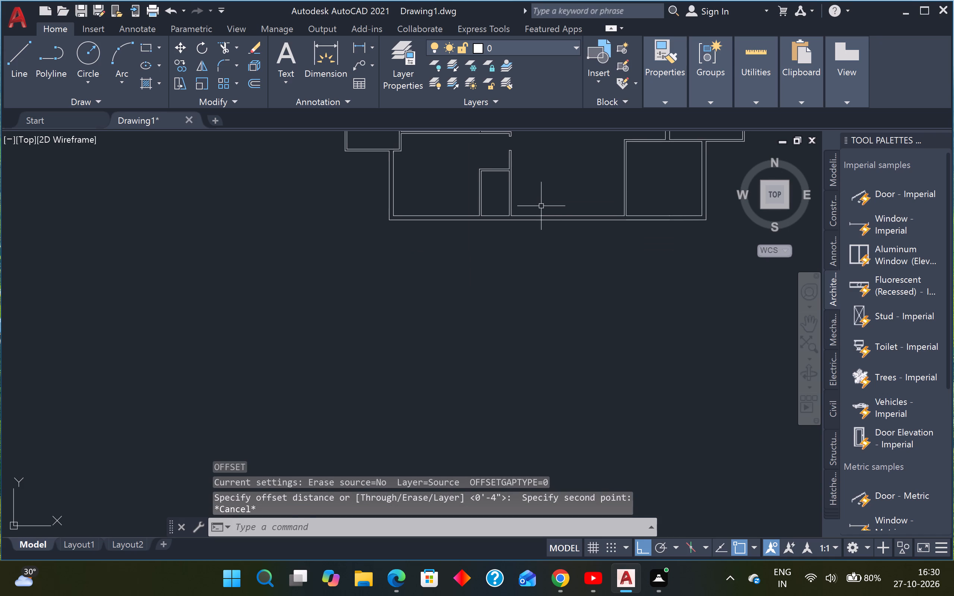
Offset the south wall's inner line between the small closet room and the southeast room 5' north into the house.
type("O")
key("space")
type("5'")
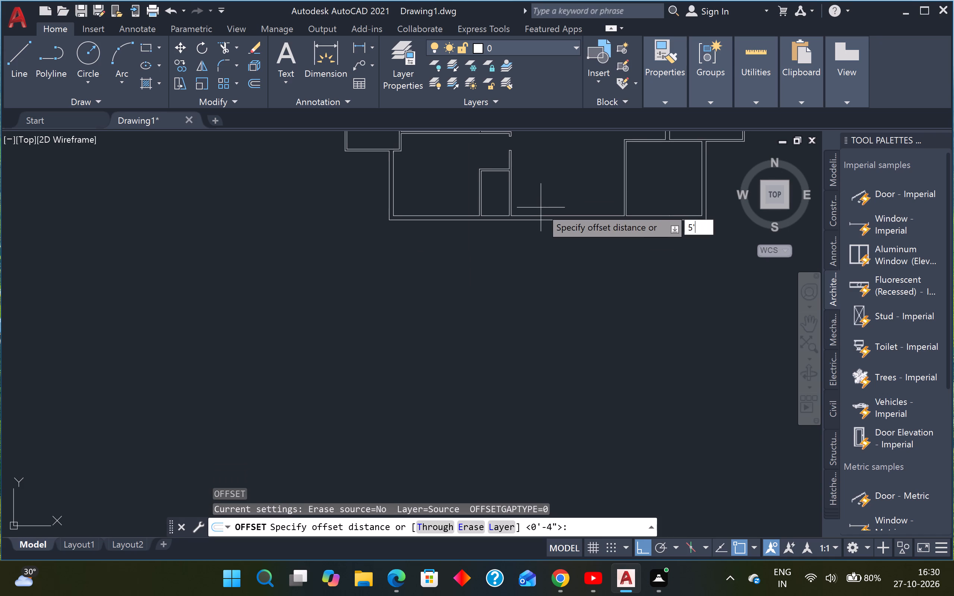
key("Return")
left_click(571, 214)
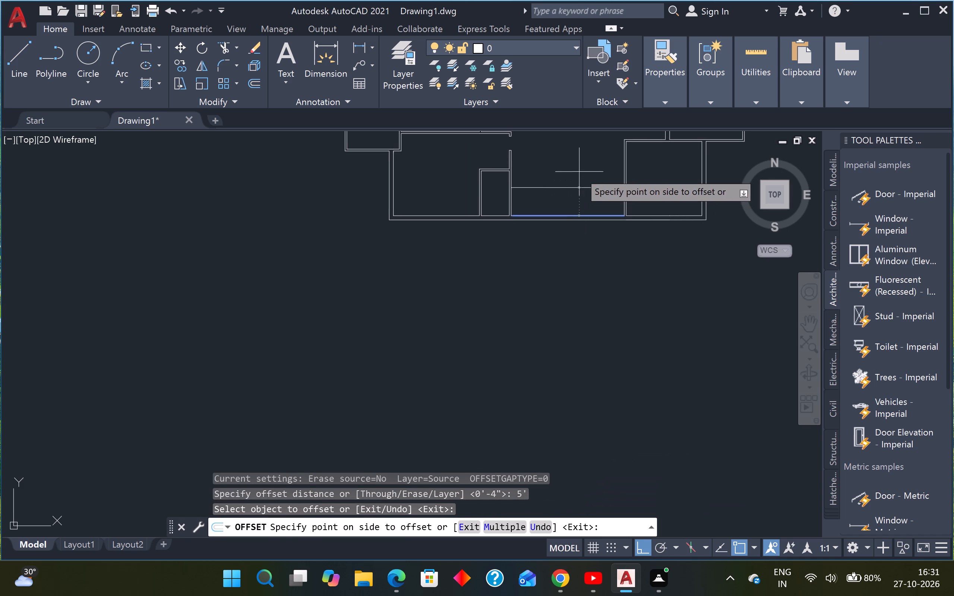
left_click(579, 172)
key("Escape")
key("Escape")
middle_click_drag(579, 171, 580, 171)
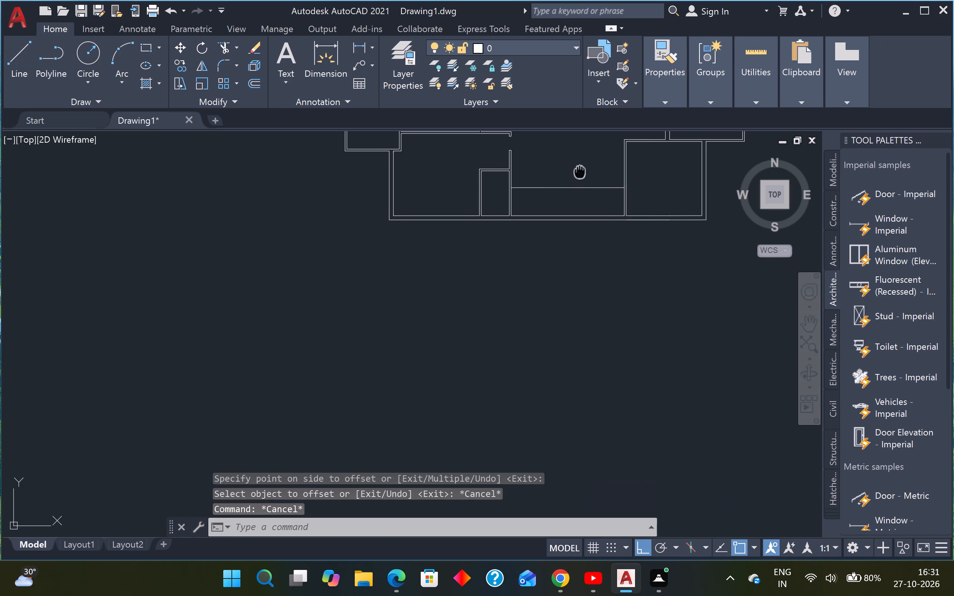
middle_click_drag(580, 171, 540, 166)
key("Escape")
key("Escape")
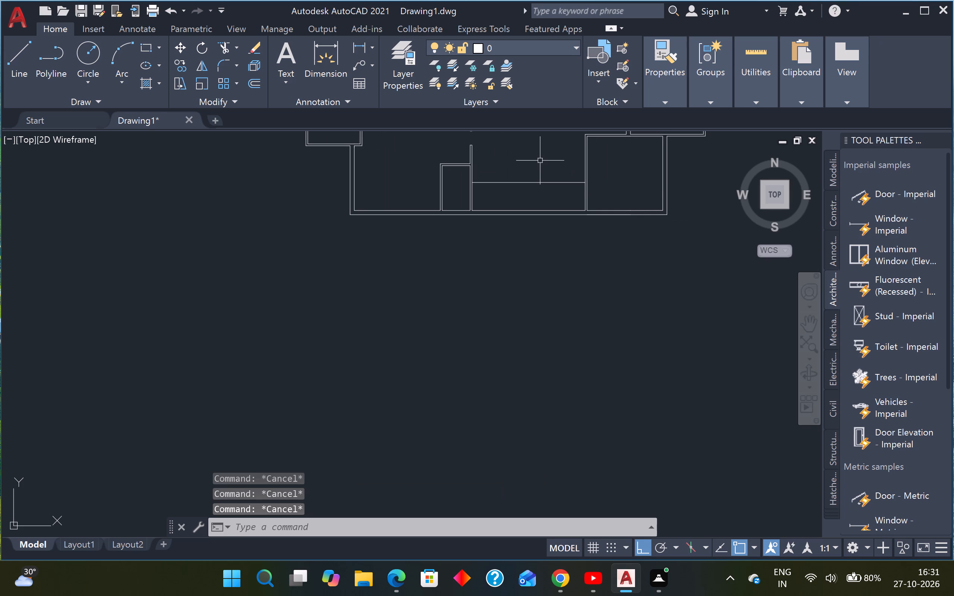
Offset the new line between the two rooms 4" north to form the recessed wall.
type("O")
key("space")
type("4\"")
key("Return")
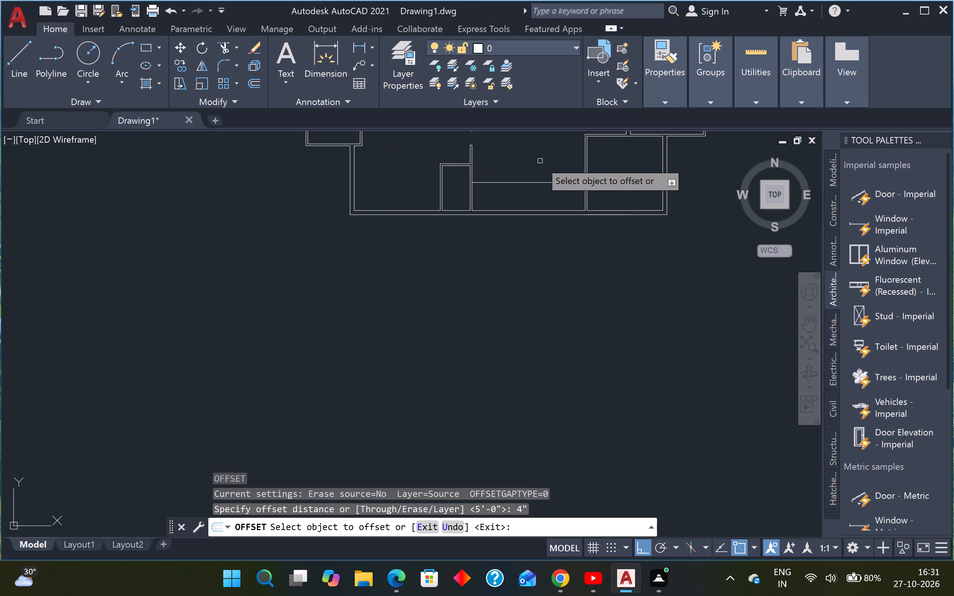
left_click(530, 183)
left_click(530, 158)
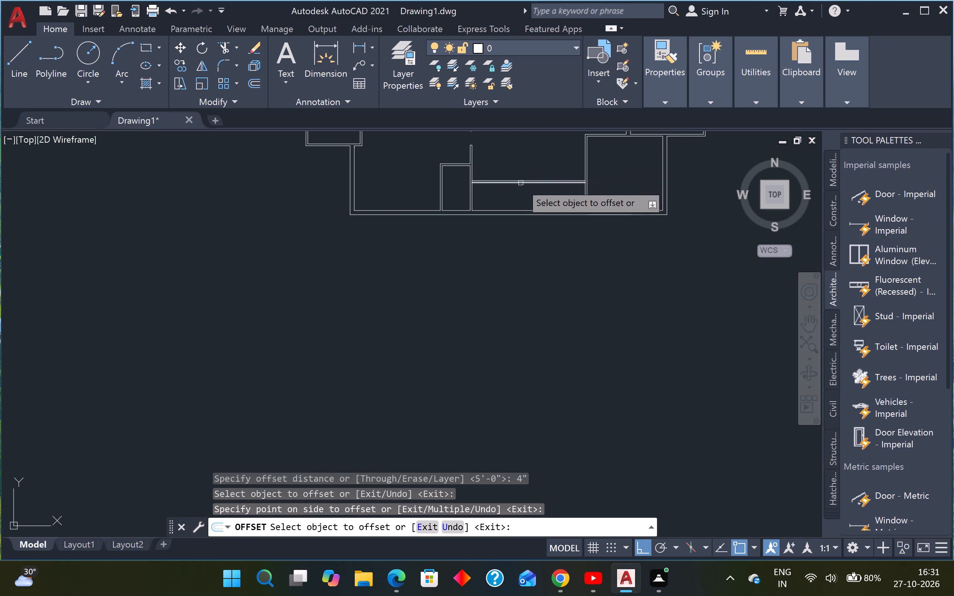
key("Escape")
key("Escape")
Extend the closet room's outer east line and the southeast room's outer west line down to the south wall's outer line.
type("EX")
key("space")
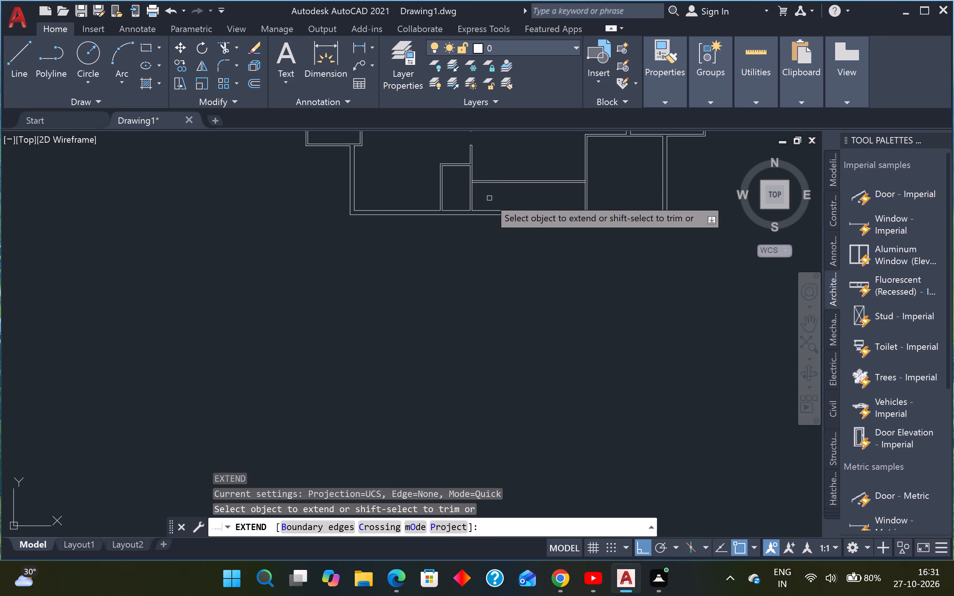
left_click(474, 202)
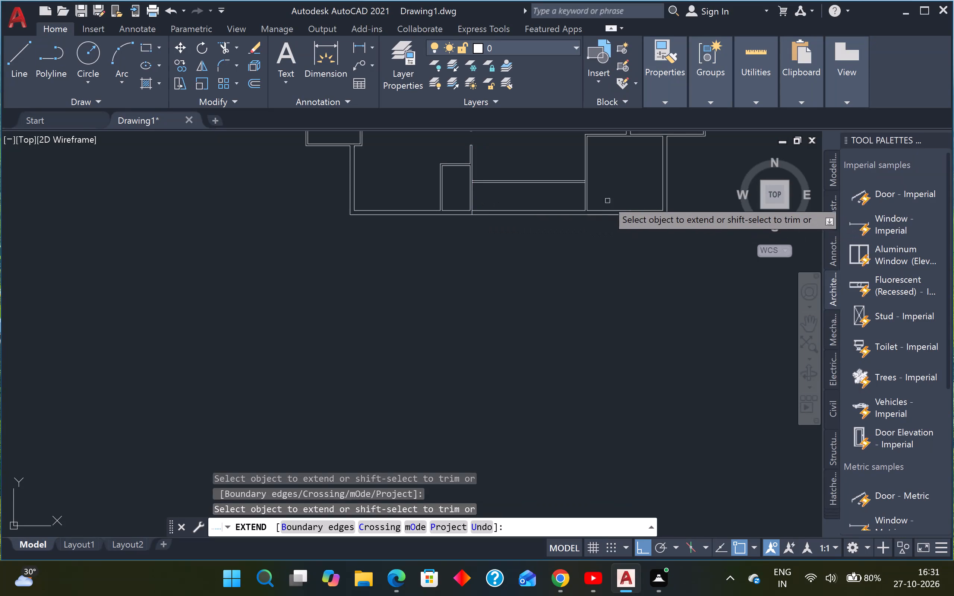
left_click(584, 202)
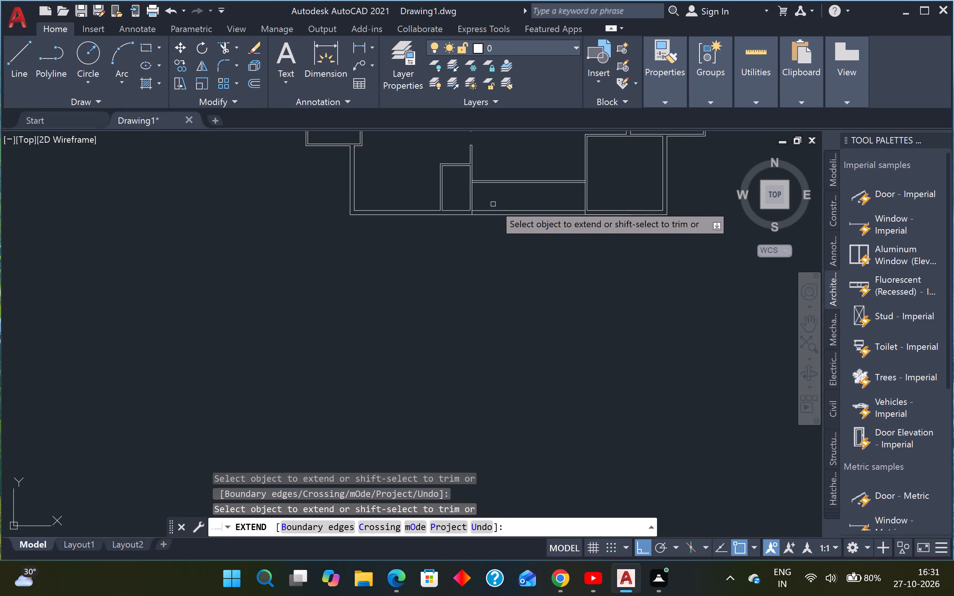
Trim away both lines of the old south wall between the closet room and the southeast room.
left_click(511, 195, "shift")
left_click(498, 224, "shift")
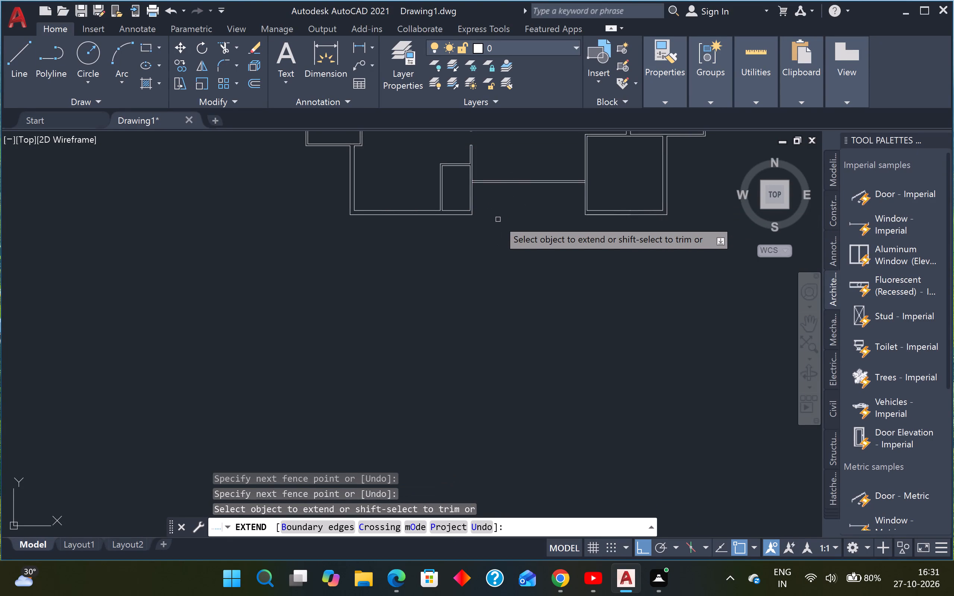
middle_click_drag(498, 218, 493, 264)
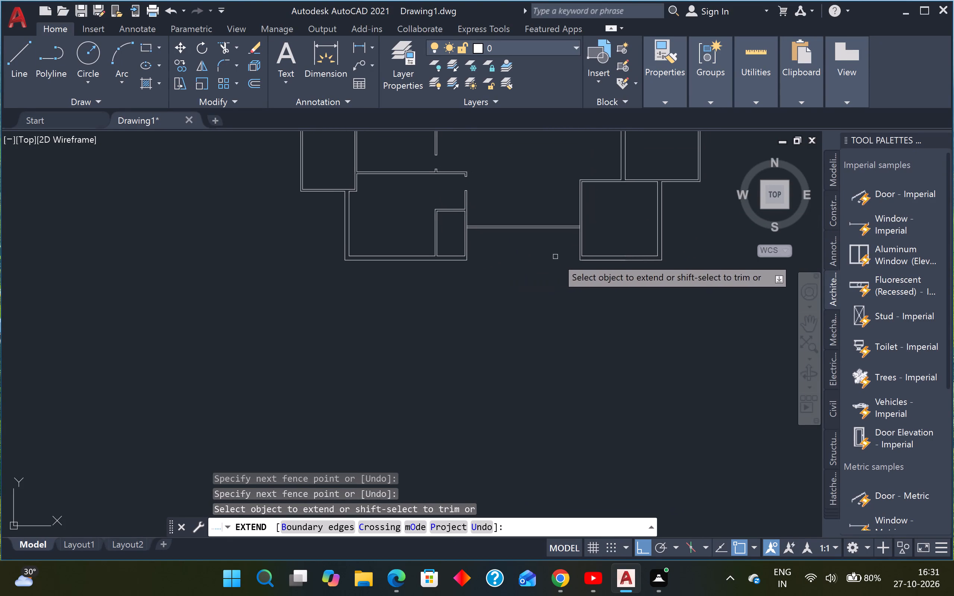
middle_click_drag(557, 266, 566, 297)
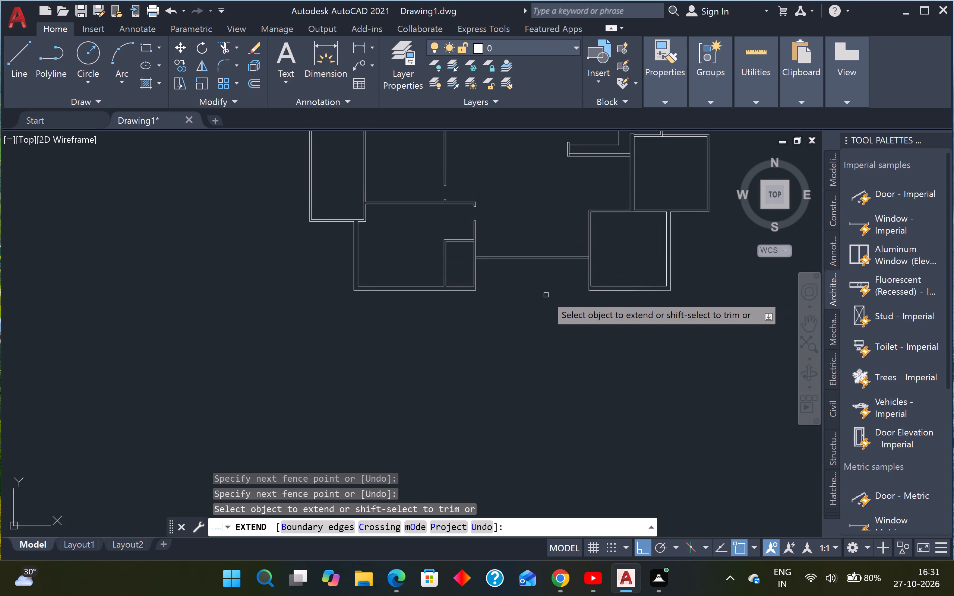
key("Escape")
key("Escape")
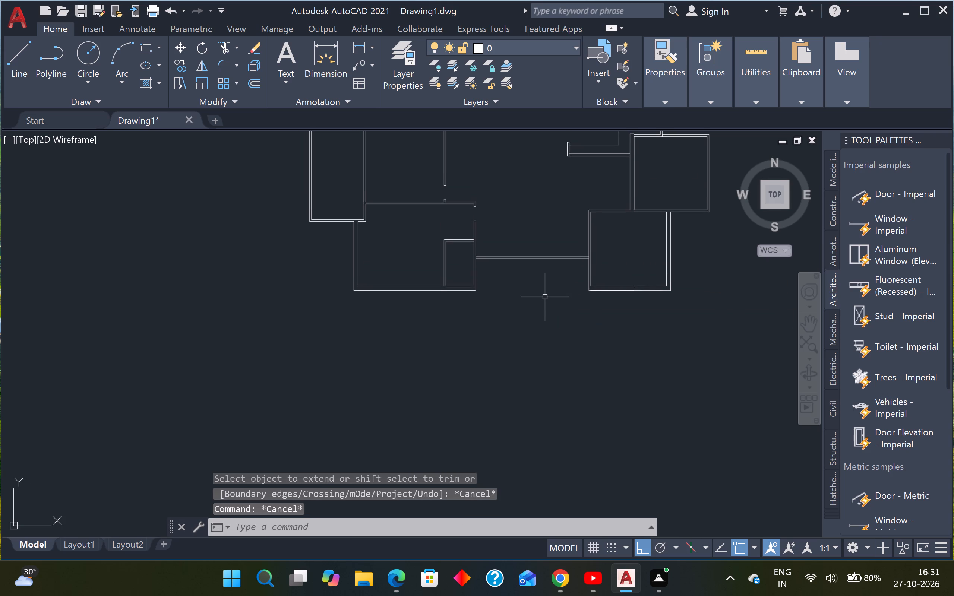
key("Escape")
key("Escape")
key("Escape")
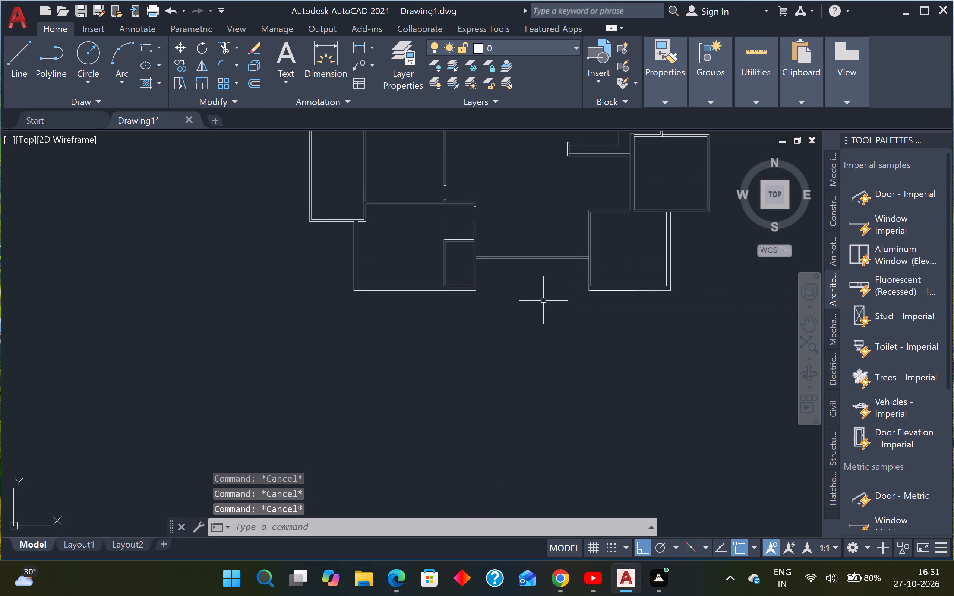
Examine the whole plan and the recessed wall on its south side.
middle_click_drag(543, 300, 540, 374)
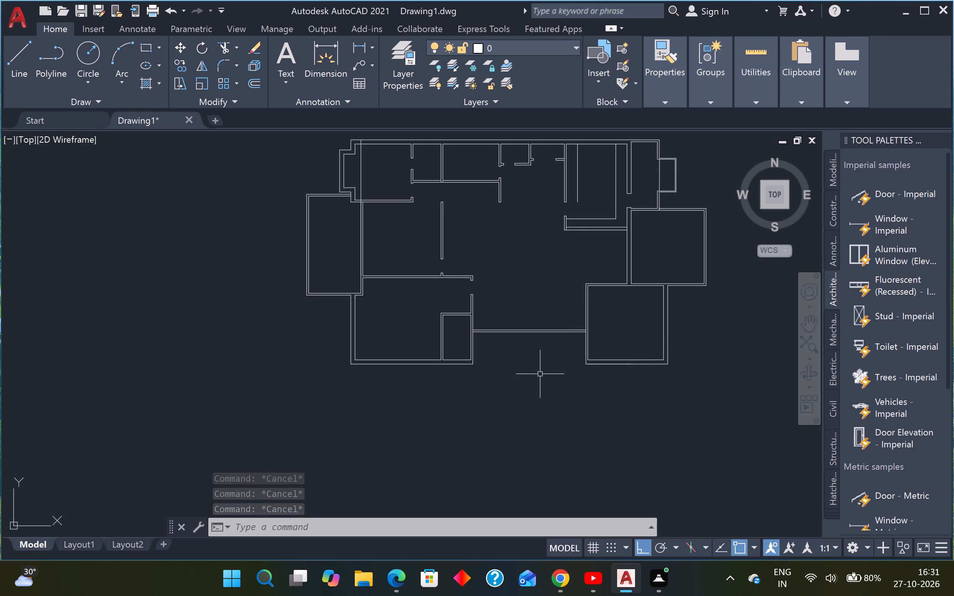
scroll(555, 313, "down", 2)
middle_click_drag(556, 310, 463, 340)
scroll(460, 355, "up", 1)
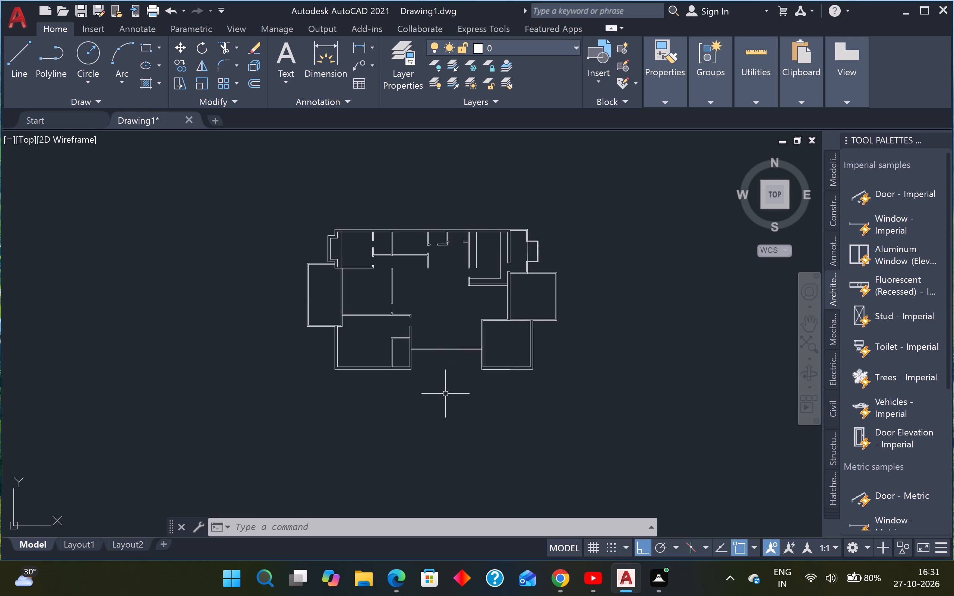
middle_click_drag(456, 394, 505, 389)
key("Escape")
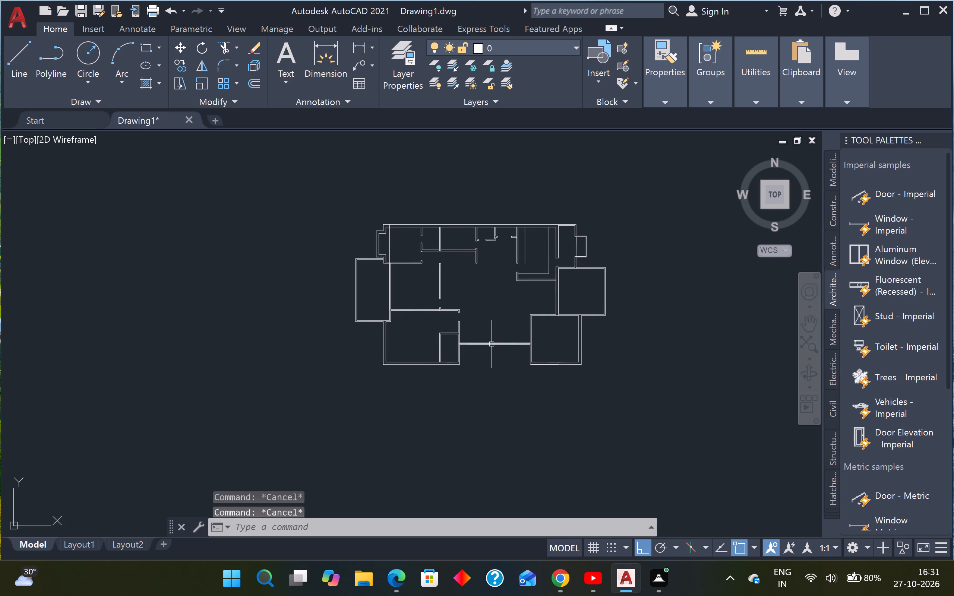
key("Escape")
scroll(484, 356, "up", 2)
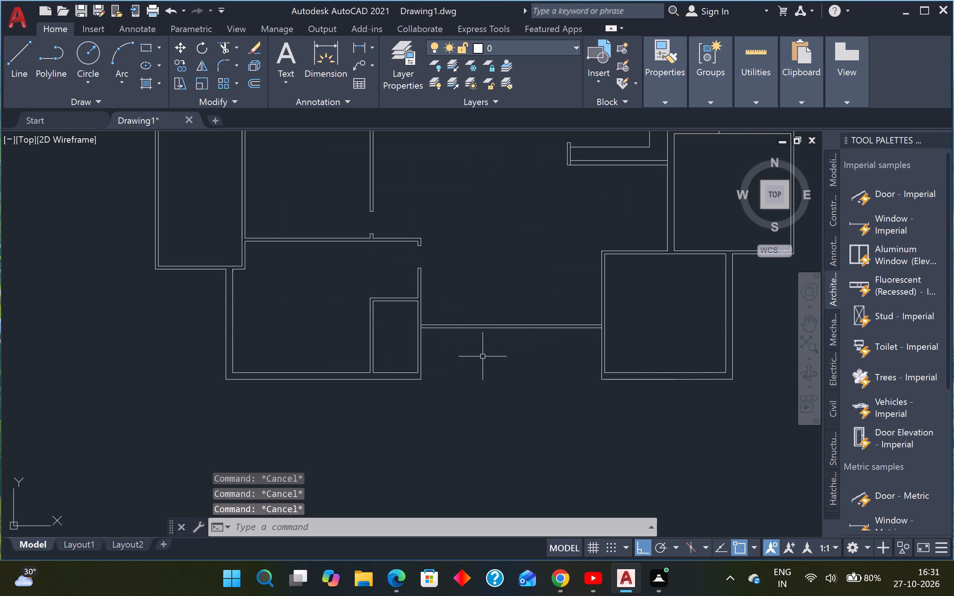
middle_click_drag(495, 359, 538, 330)
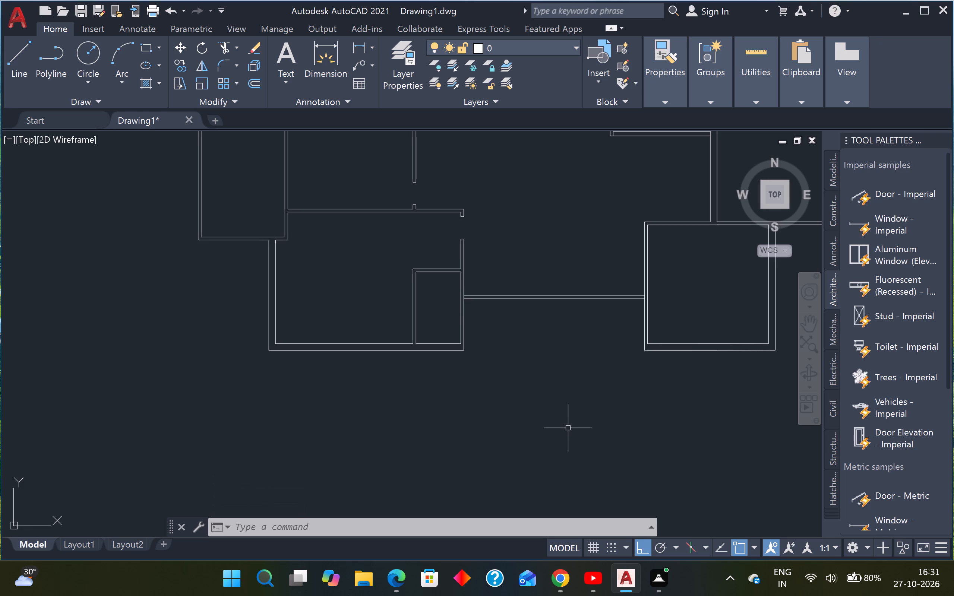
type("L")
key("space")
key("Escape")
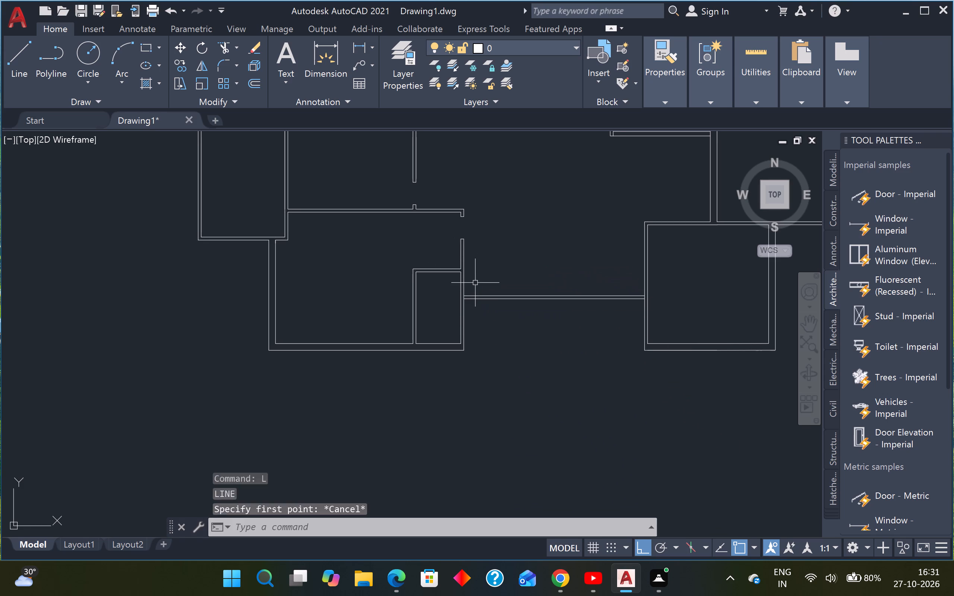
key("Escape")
Trim the closet room's outer east line between the two lines of the recessed wall to open their junction.
type("TR")
key("space")
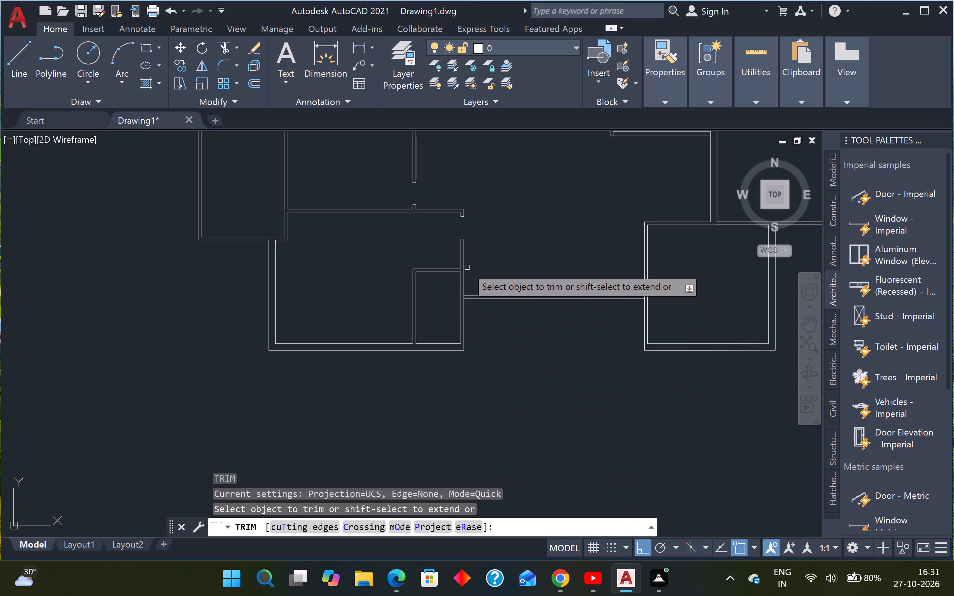
scroll(456, 305, "up", 2)
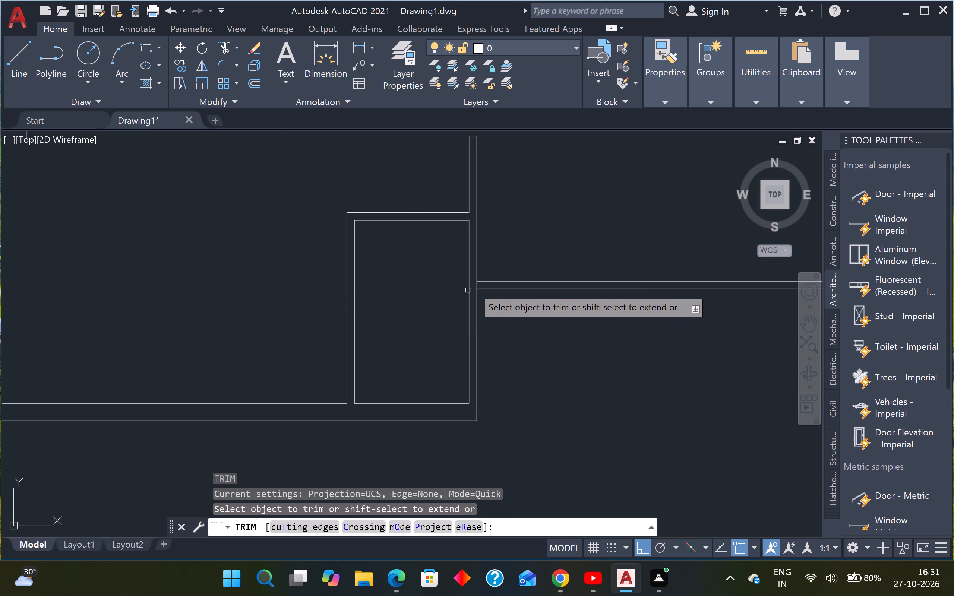
scroll(483, 281, "up", 3)
left_click(460, 302)
scroll(480, 290, "down", 4)
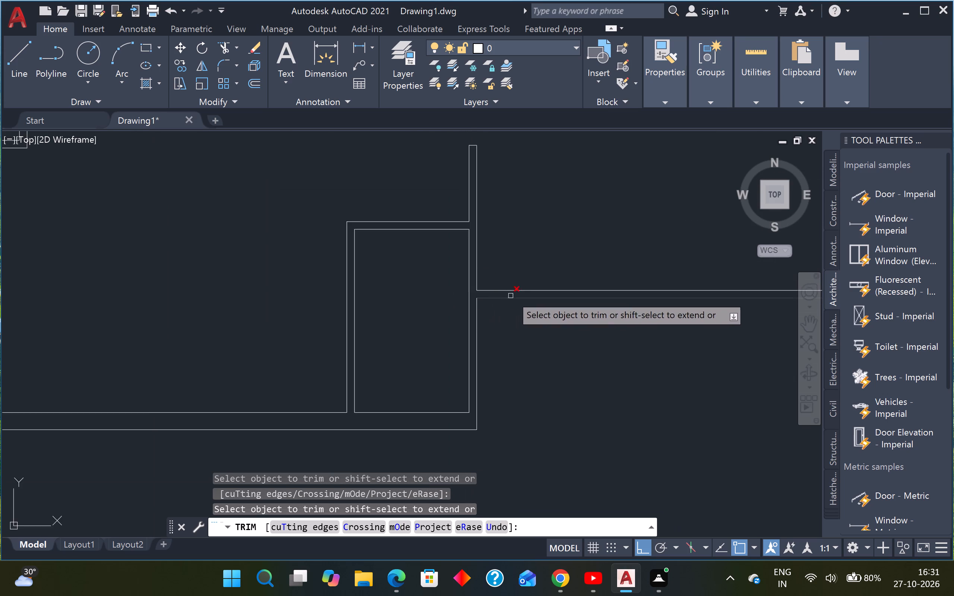
Trim the southeast room's outer west line between the two lines of the recessed wall to open their junction.
scroll(512, 295, "down", 2)
scroll(623, 297, "up", 6)
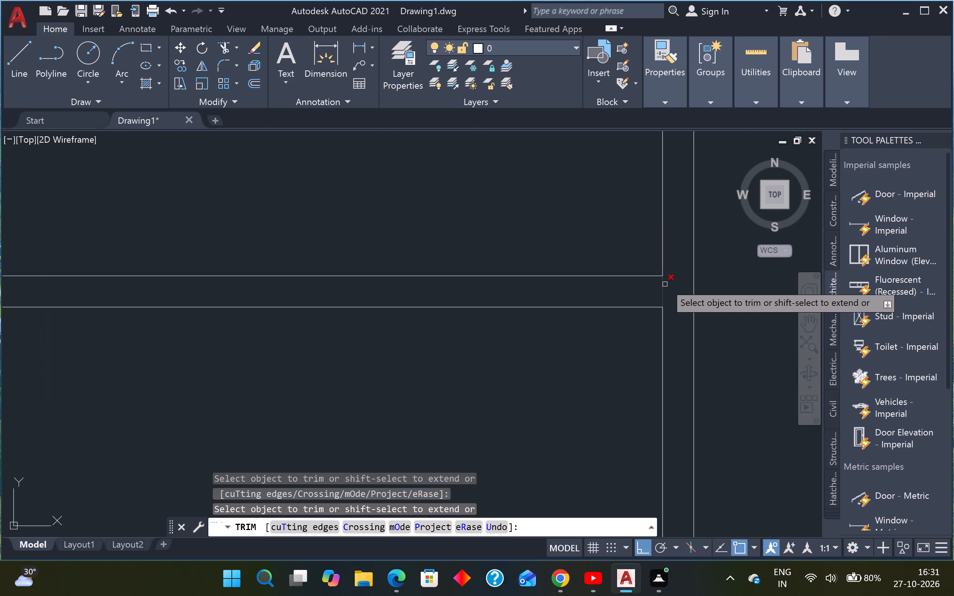
left_click(665, 282)
left_click(609, 288)
scroll(608, 287, "down", 3)
scroll(423, 349, "down", 2)
middle_click_drag(424, 352, 669, 344)
key("Escape")
key("Escape")
key("Escape")
key("Escape")
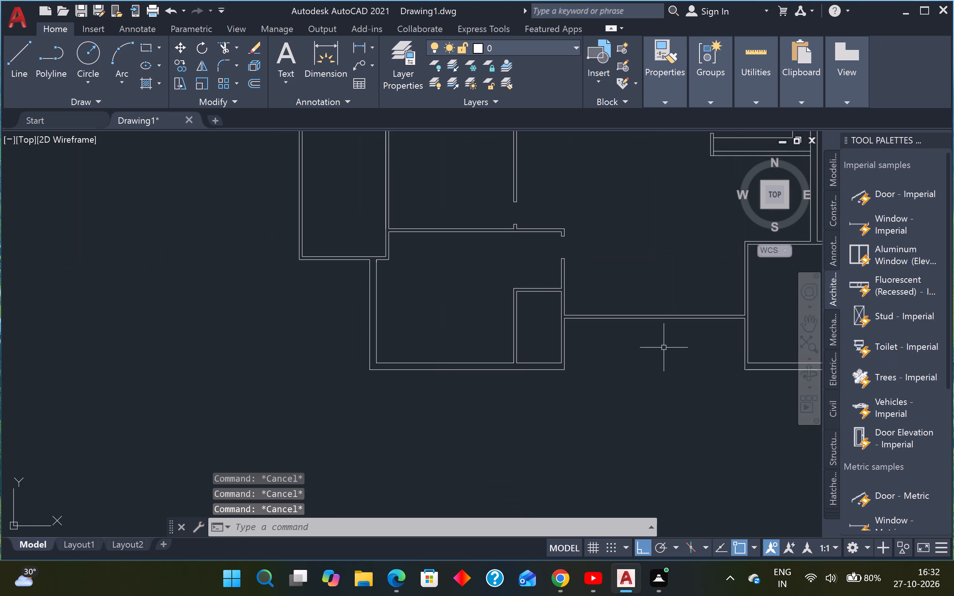
key("Escape")
key("Escape")
Offset the closet room's outer east line below the recessed wall 6" to the east.
type("O")
key("space")
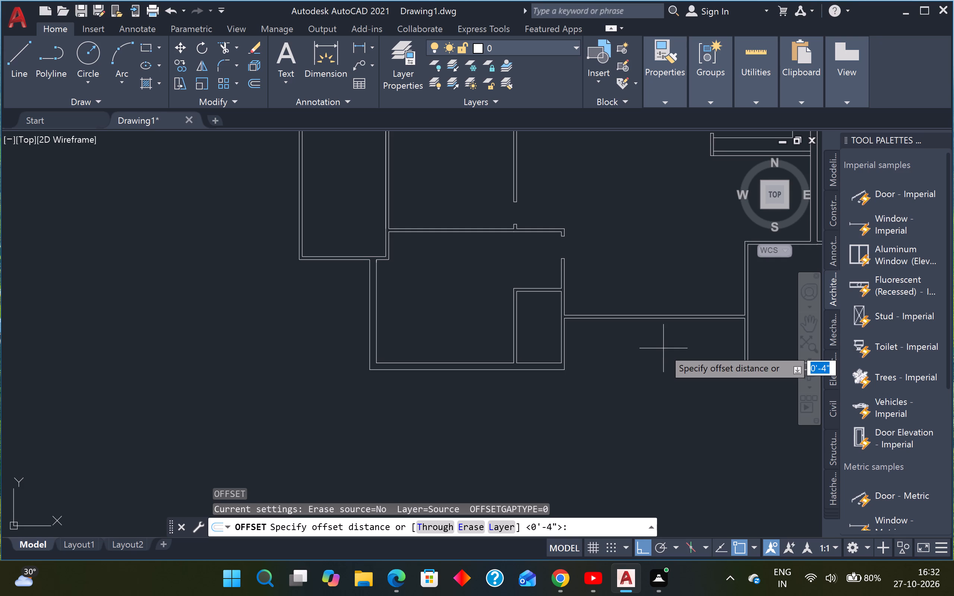
key("6")
key("Return")
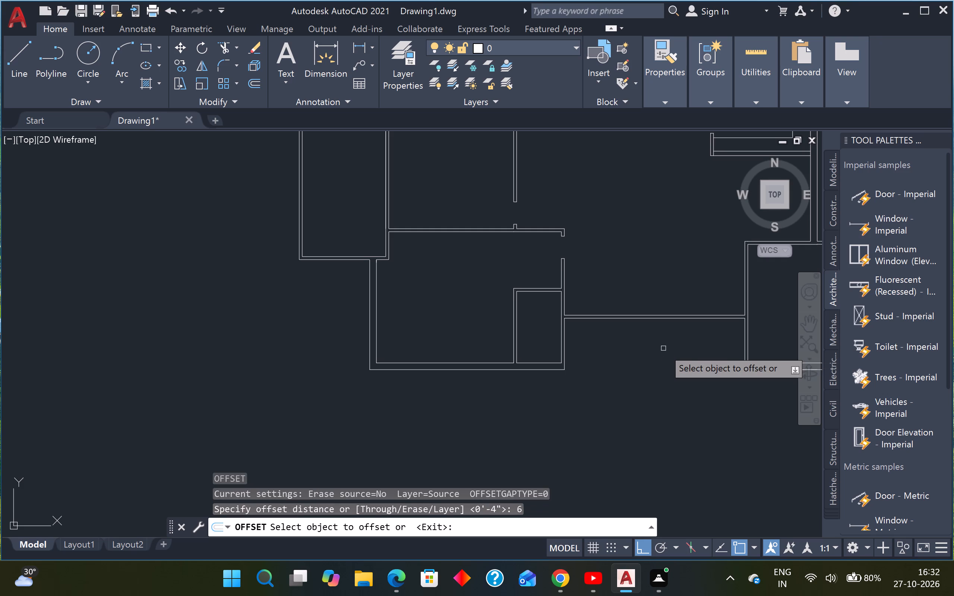
left_click(566, 342)
left_click(605, 349)
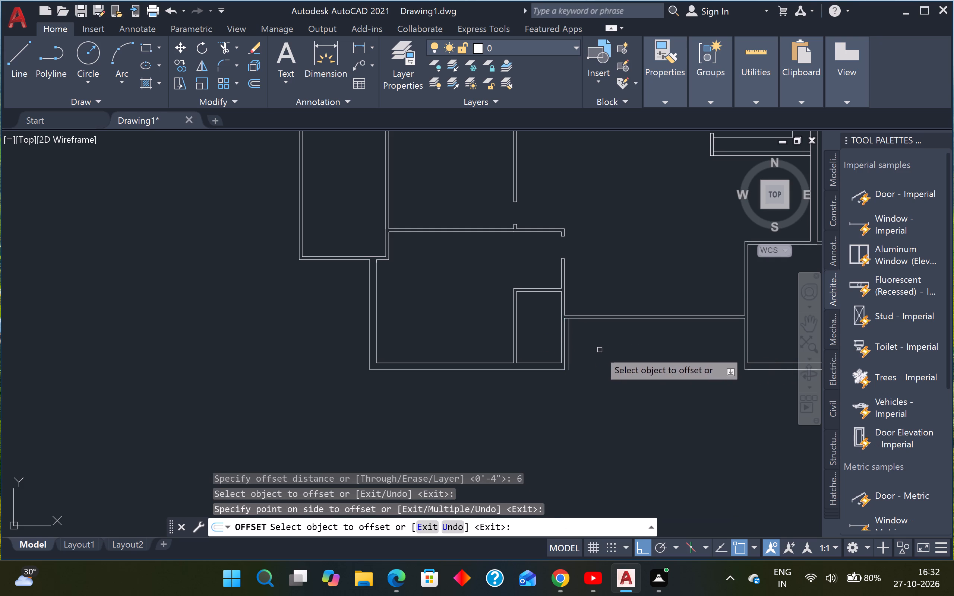
key("Escape")
key("Escape")
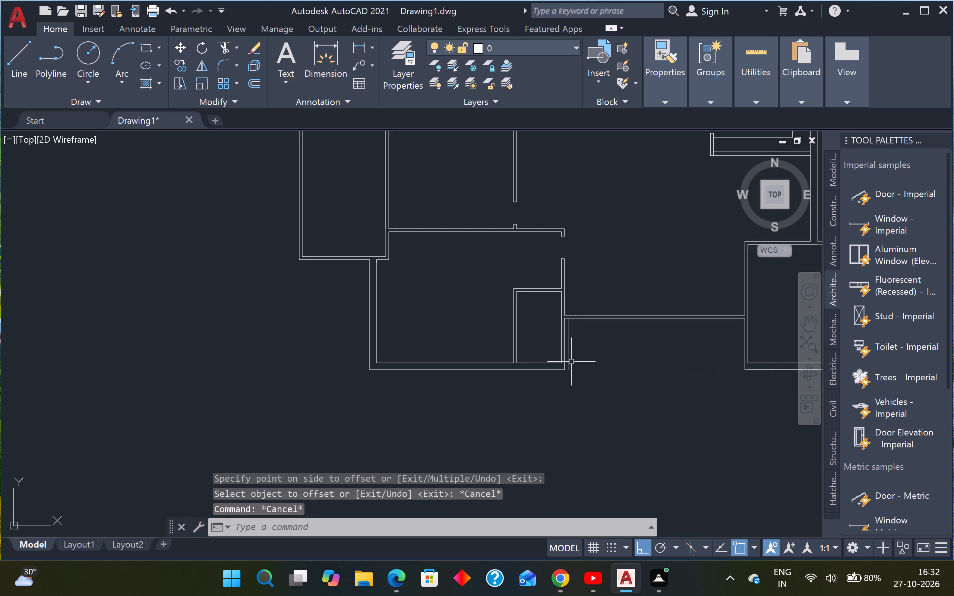
Draw lines from the offset line's lower end: about 2' south, 10' east, and north past the recessed wall.
type("L")
key("space")
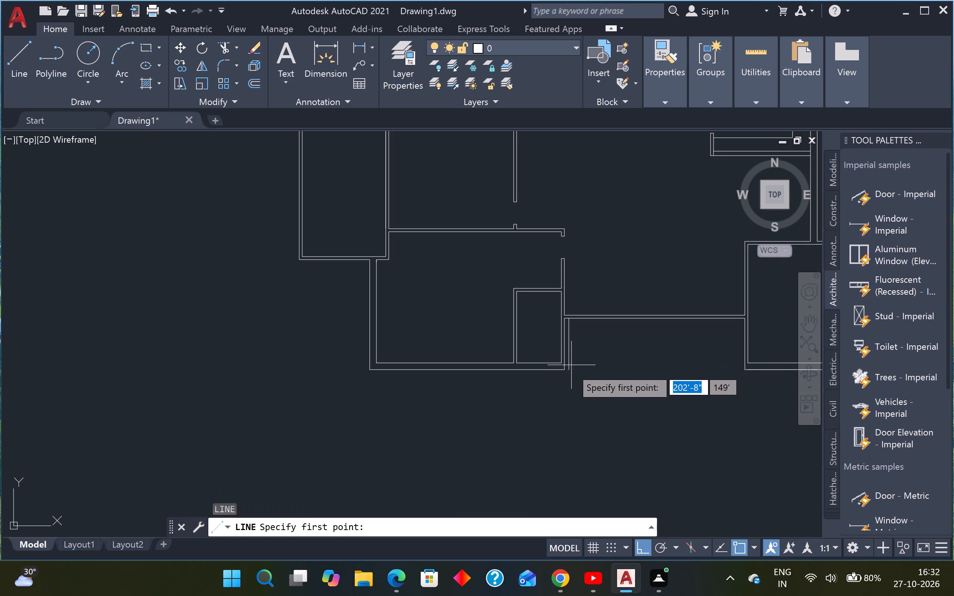
scroll(572, 371, "up", 3)
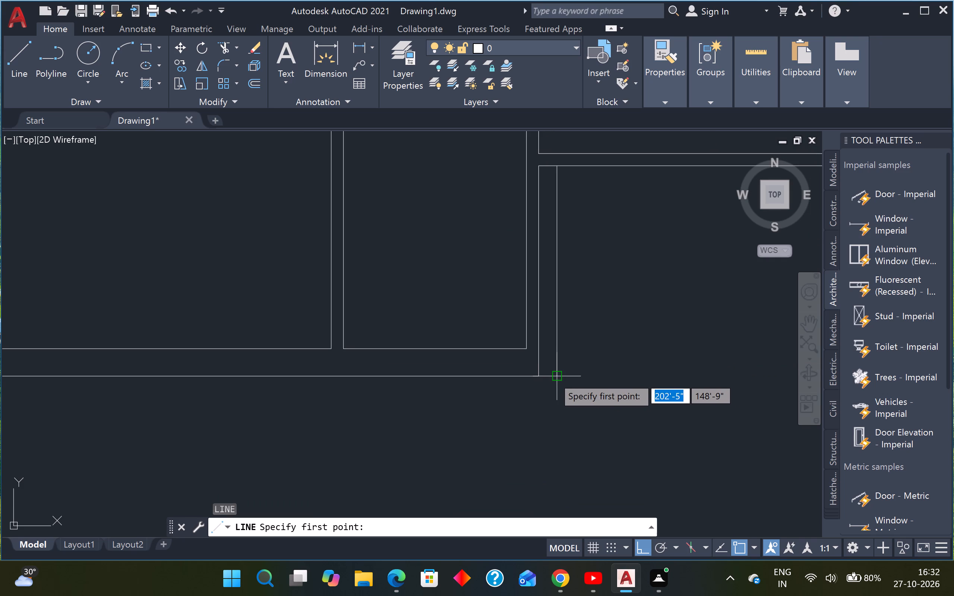
left_click(553, 376)
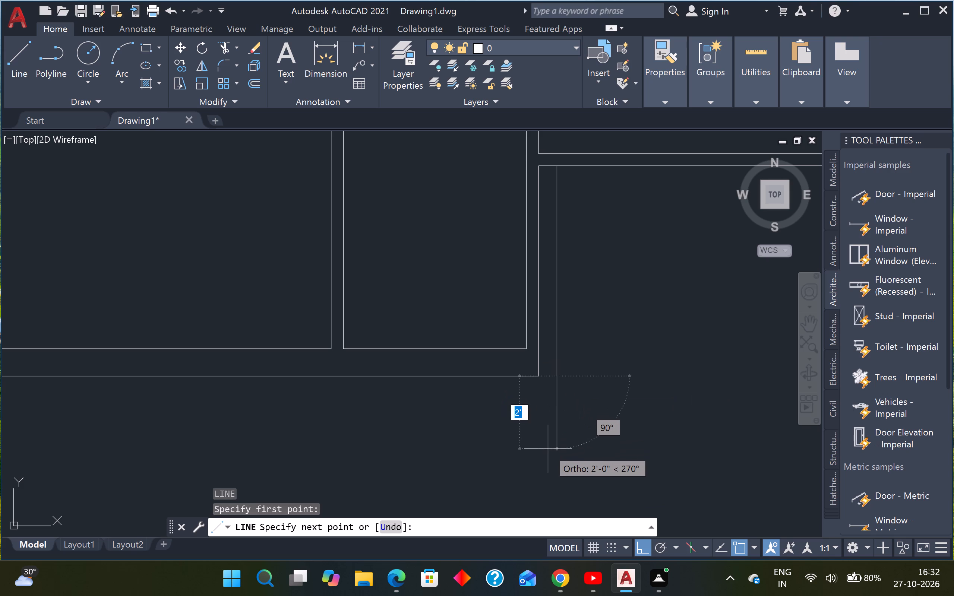
left_click(548, 449)
scroll(632, 447, "down", 4)
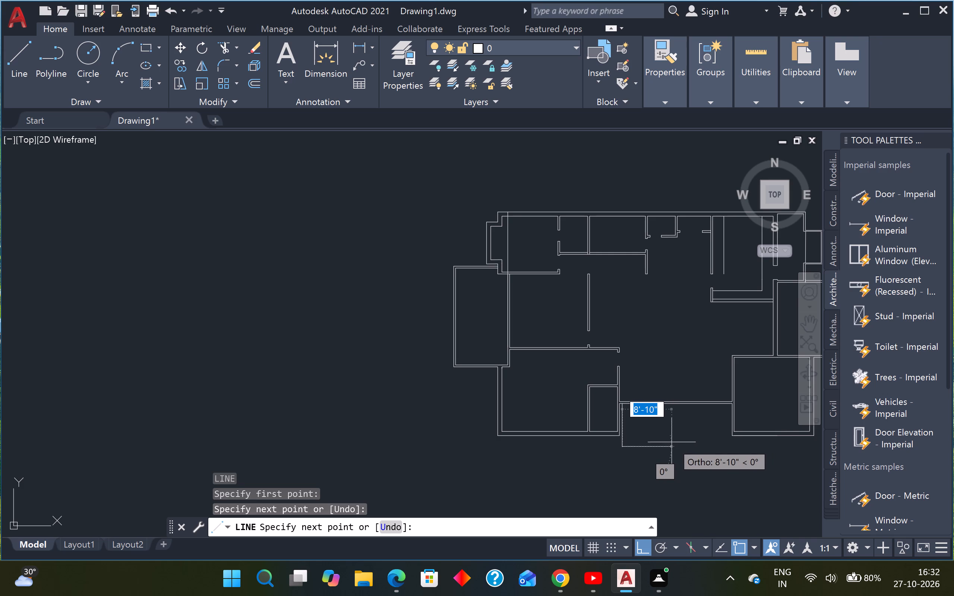
scroll(674, 440, "up", 2)
type("10")
key("apostrophe")
key("Return")
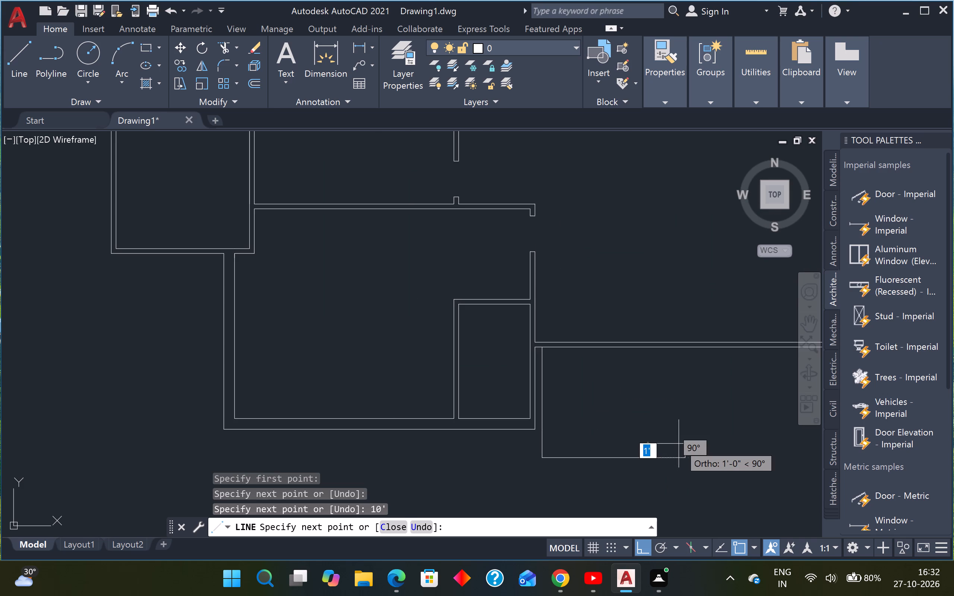
scroll(688, 345, "up", 2)
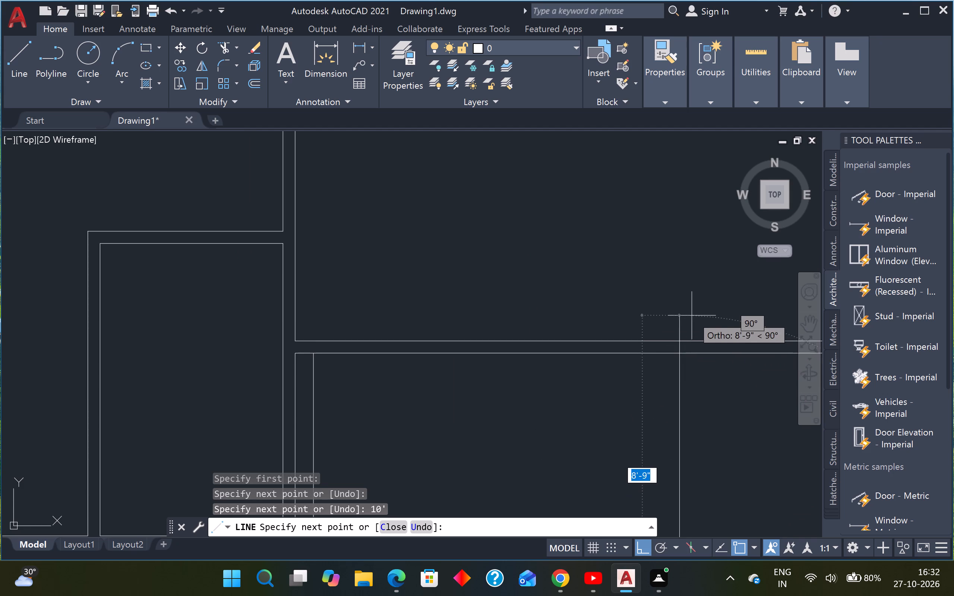
left_click(683, 284)
key("Escape")
Trim the new outline's east line back to the recessed wall's south line.
type("TR")
key("space")
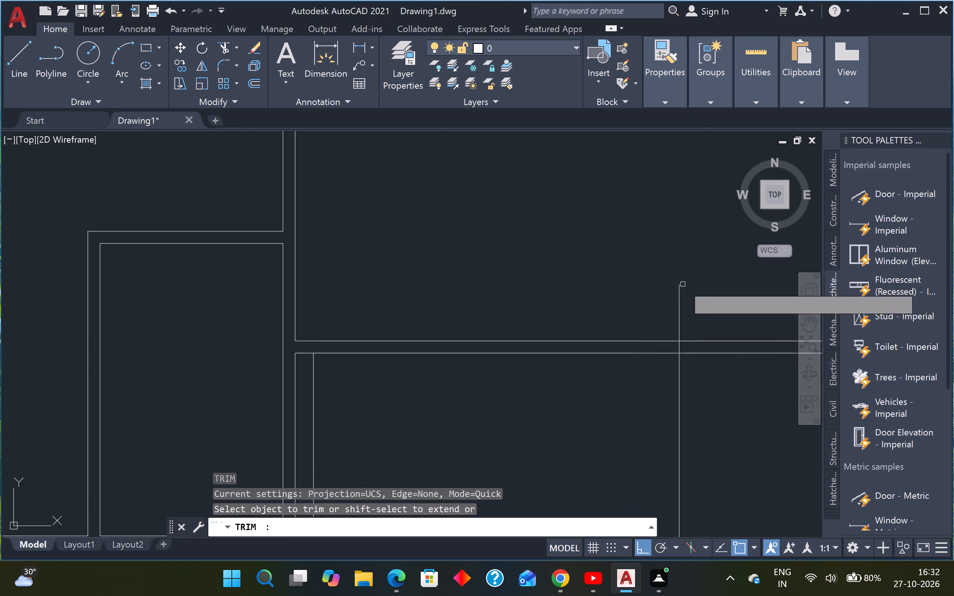
left_click_drag(688, 308, 685, 307)
left_click(657, 304)
scroll(673, 352, "up", 2)
left_click(695, 333)
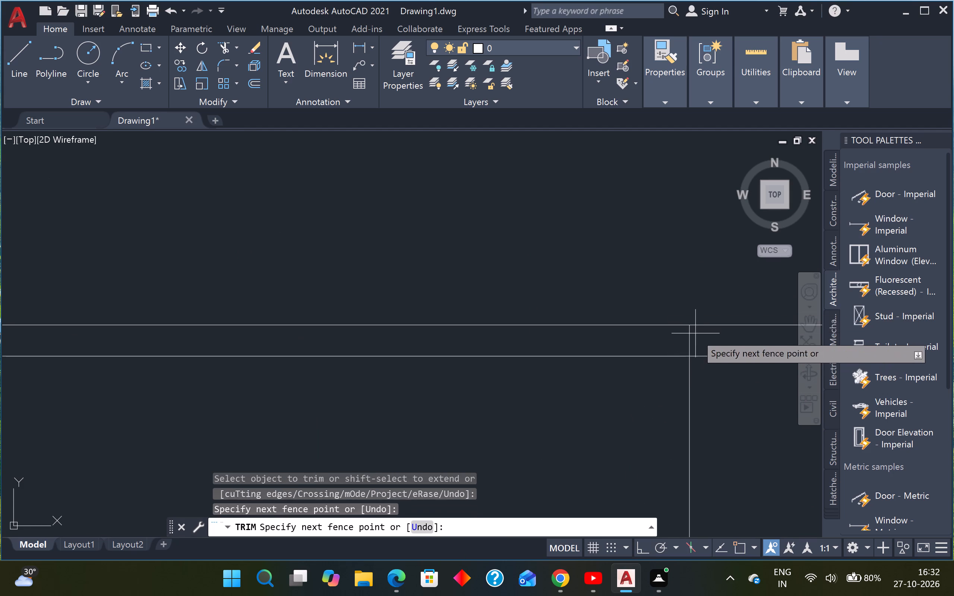
left_click(664, 338)
scroll(665, 334, "down", 5)
middle_click_drag(634, 377, 666, 378)
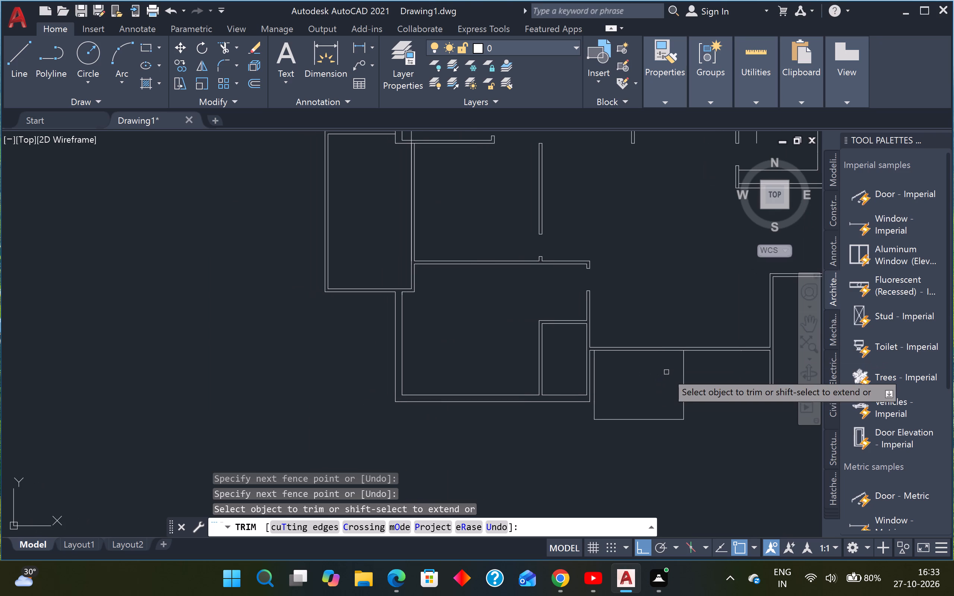
key("Escape")
key("Escape")
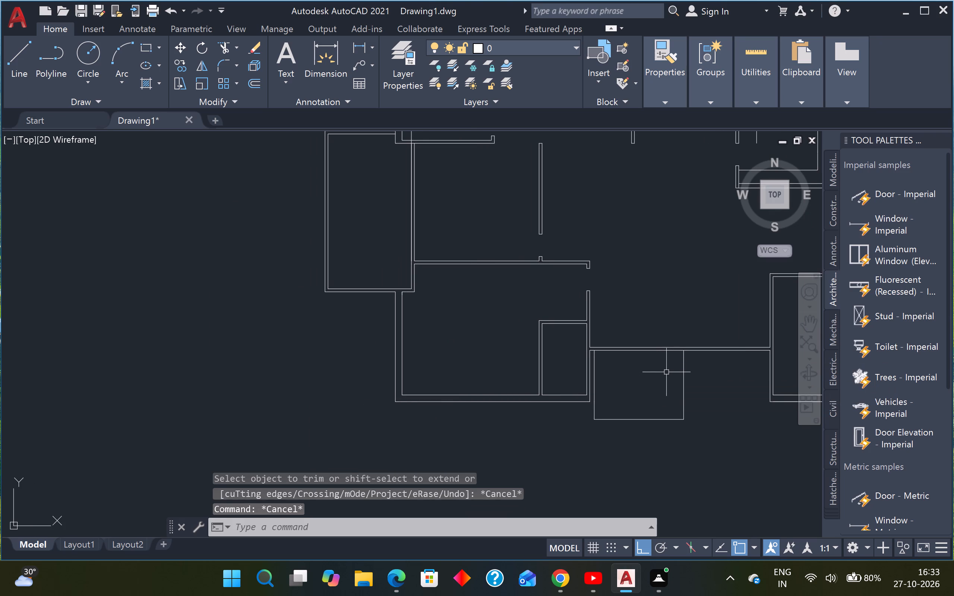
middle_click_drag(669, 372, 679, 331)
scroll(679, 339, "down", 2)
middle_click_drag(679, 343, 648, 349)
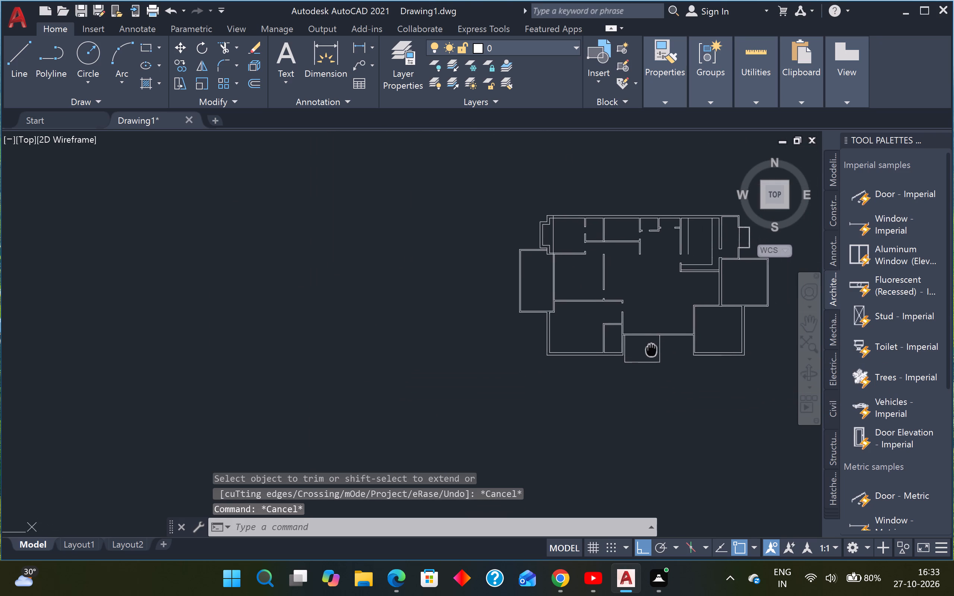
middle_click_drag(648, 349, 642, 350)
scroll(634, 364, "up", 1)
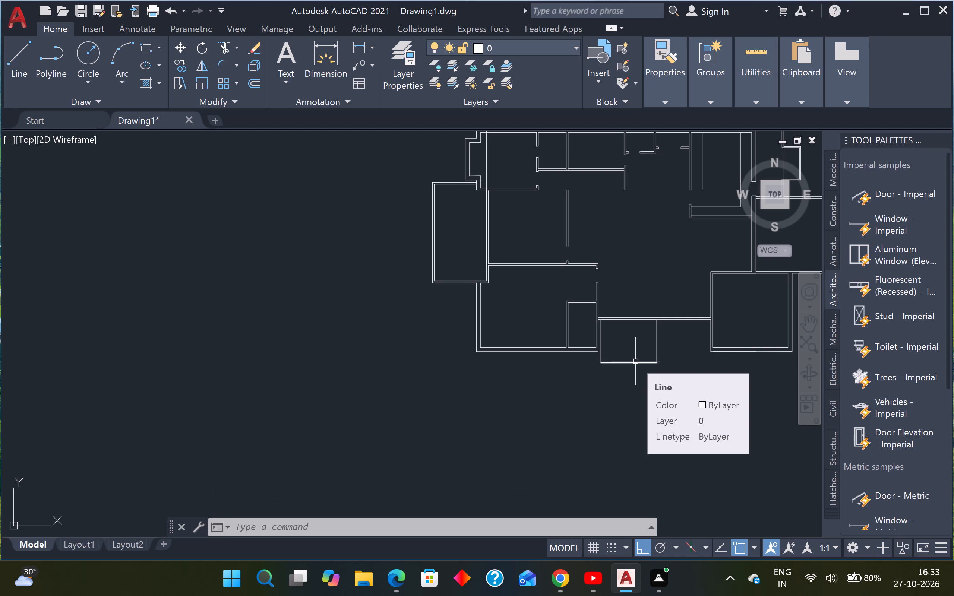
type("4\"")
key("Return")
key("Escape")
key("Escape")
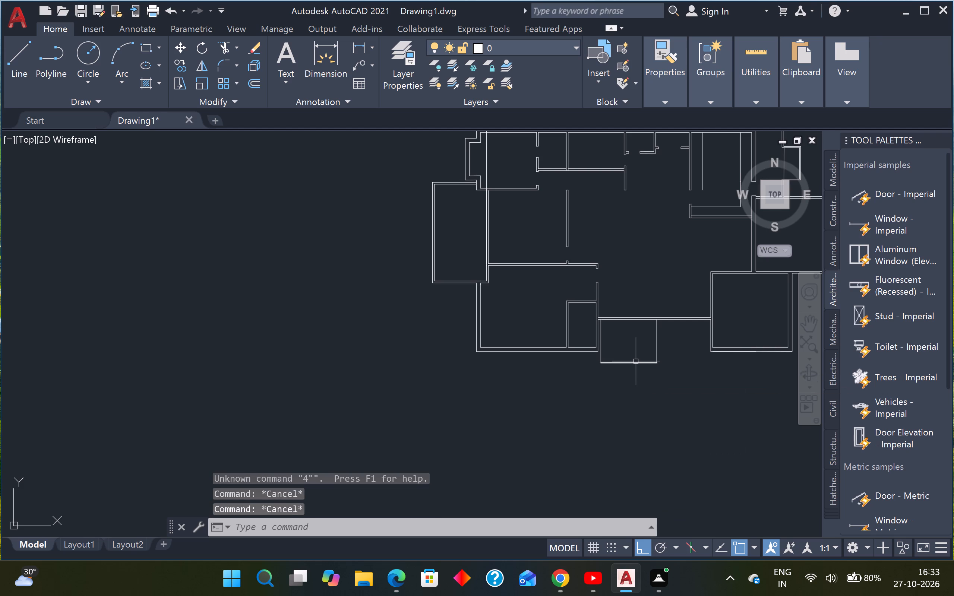
Offset the new outline's east, south and both west line segments 4" inward to form its walls.
type("O")
key("space")
type("4\"")
key("Return")
scroll(636, 361, "up", 3)
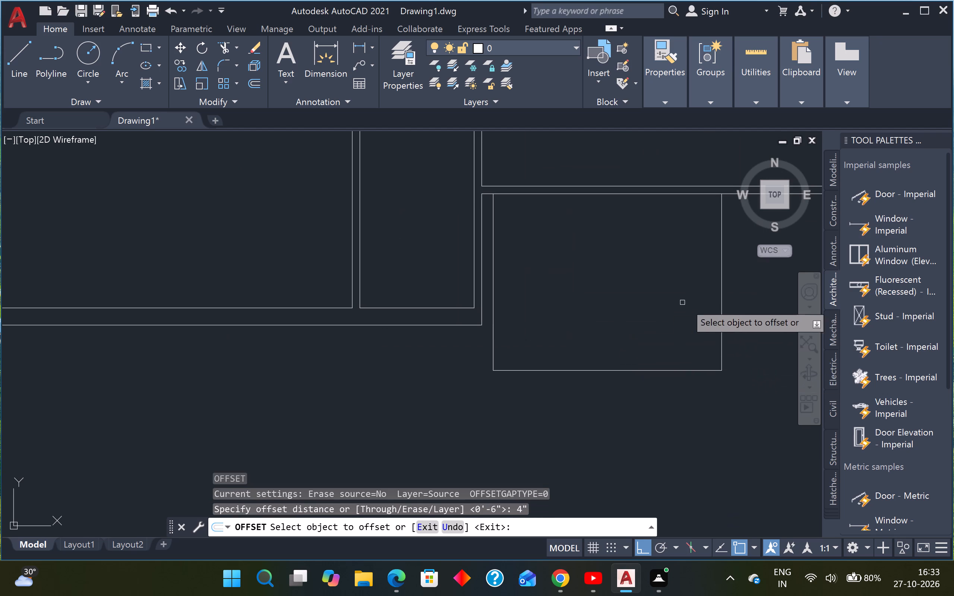
left_click(721, 302)
left_click(668, 302)
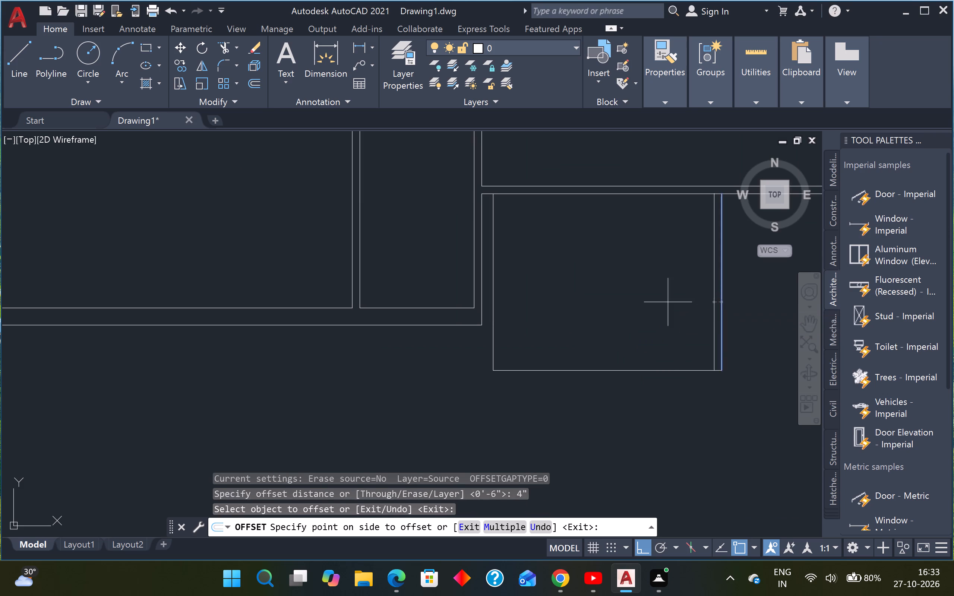
left_click(662, 370)
left_click(660, 337)
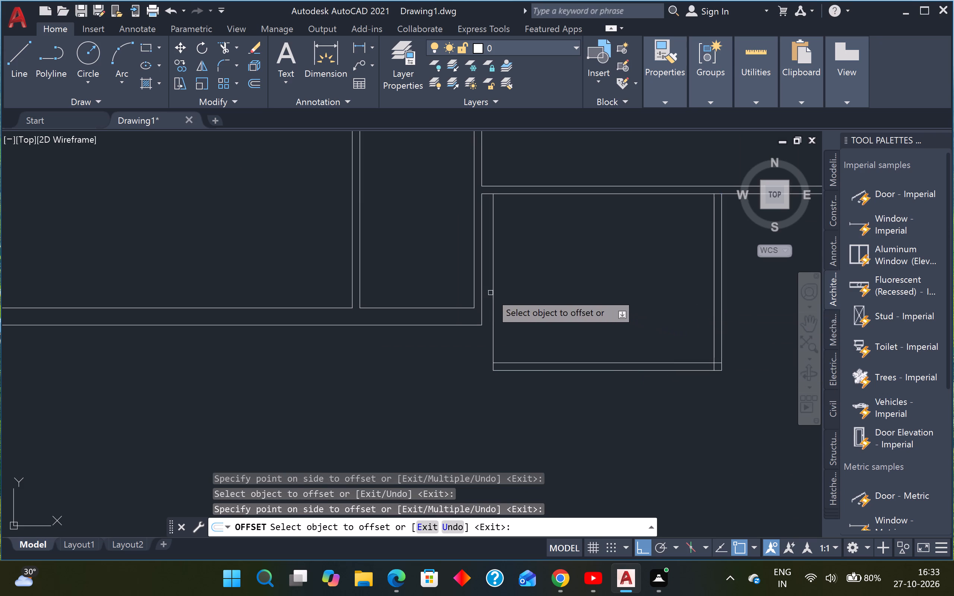
left_click(492, 293)
left_click(516, 293)
left_click(490, 344)
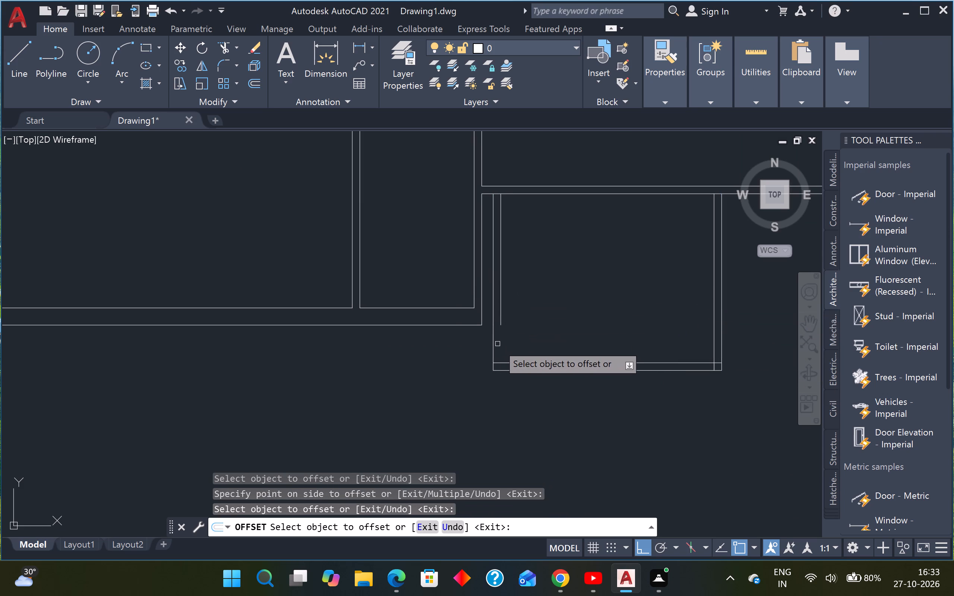
left_click(492, 343)
left_click(547, 341)
key("Escape")
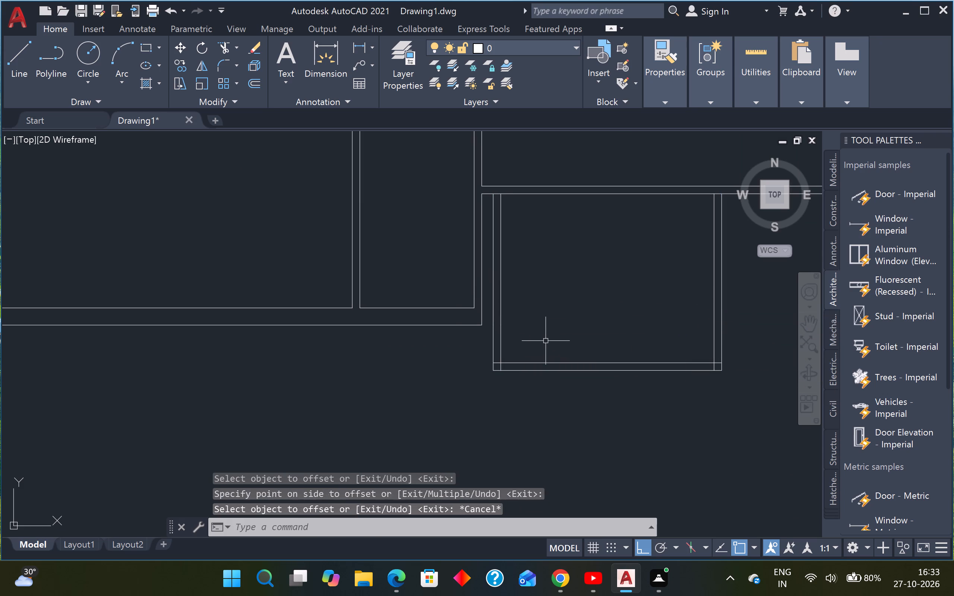
key("Escape")
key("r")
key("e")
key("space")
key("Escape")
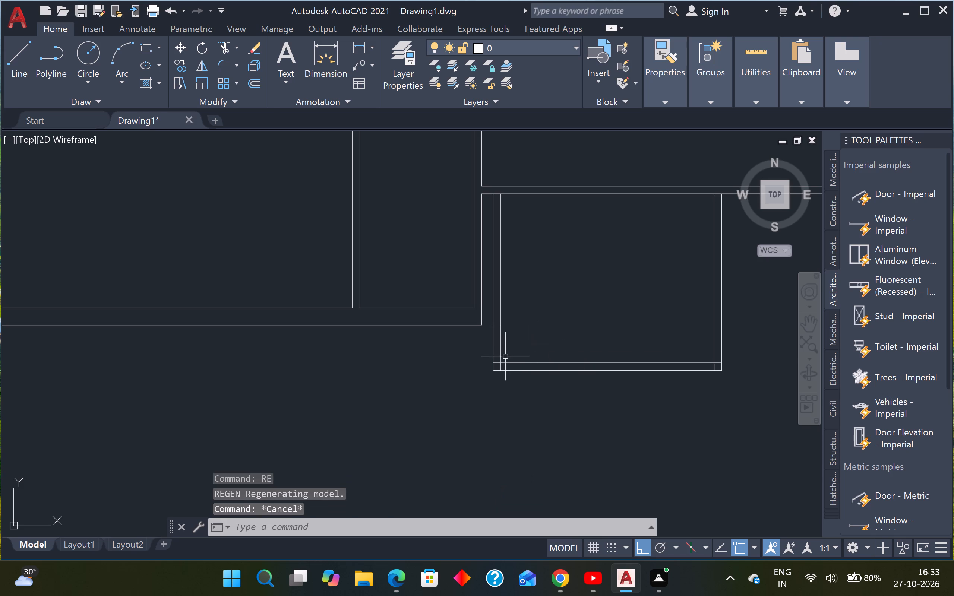
Trim the overlapping inner wall line ends at the southwest and southeast corners of the new enclosure.
key("t")
type("R")
key("space")
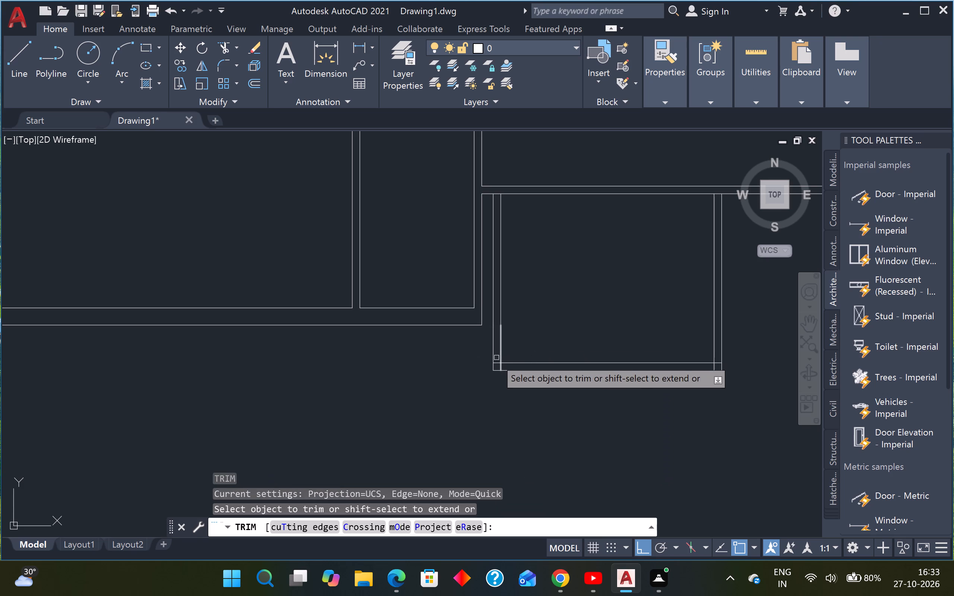
scroll(491, 364, "up", 3)
left_click(517, 355)
left_click(519, 375)
left_click(531, 376)
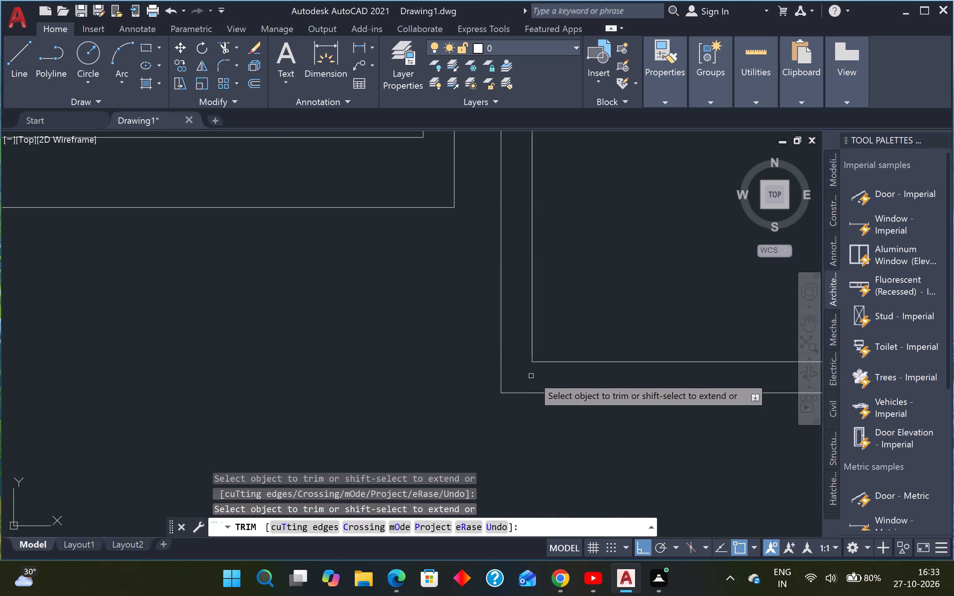
scroll(545, 376, "down", 3)
scroll(612, 380, "down", 2)
scroll(670, 377, "up", 3)
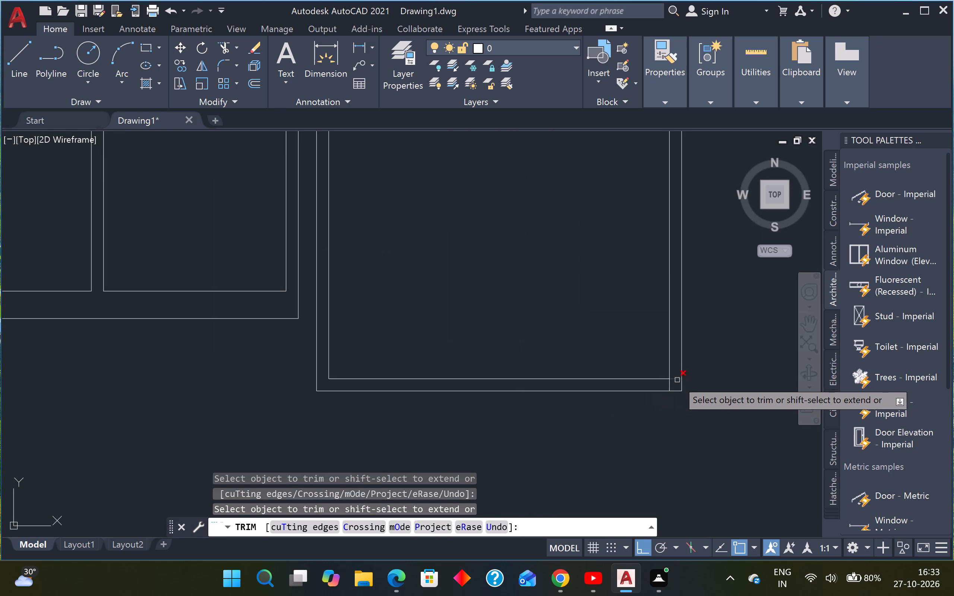
scroll(677, 380, "up", 2)
left_click(676, 373)
left_click(661, 385)
left_click(664, 388)
left_click(632, 400)
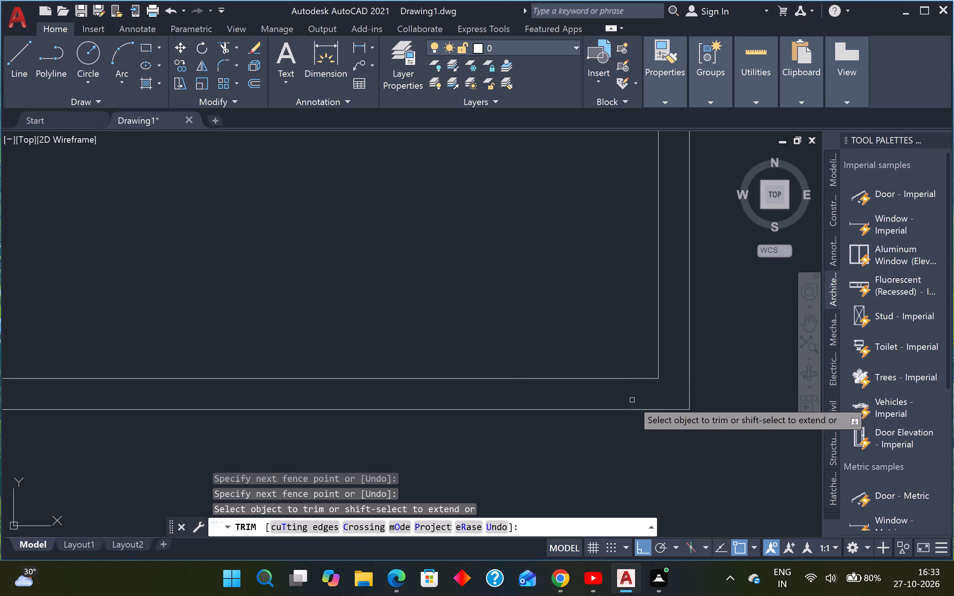
Trim the recessed wall's south line between the paired lines of the enclosure's east and west walls to open both junctions.
scroll(635, 374, "down", 4)
scroll(641, 260, "up", 3)
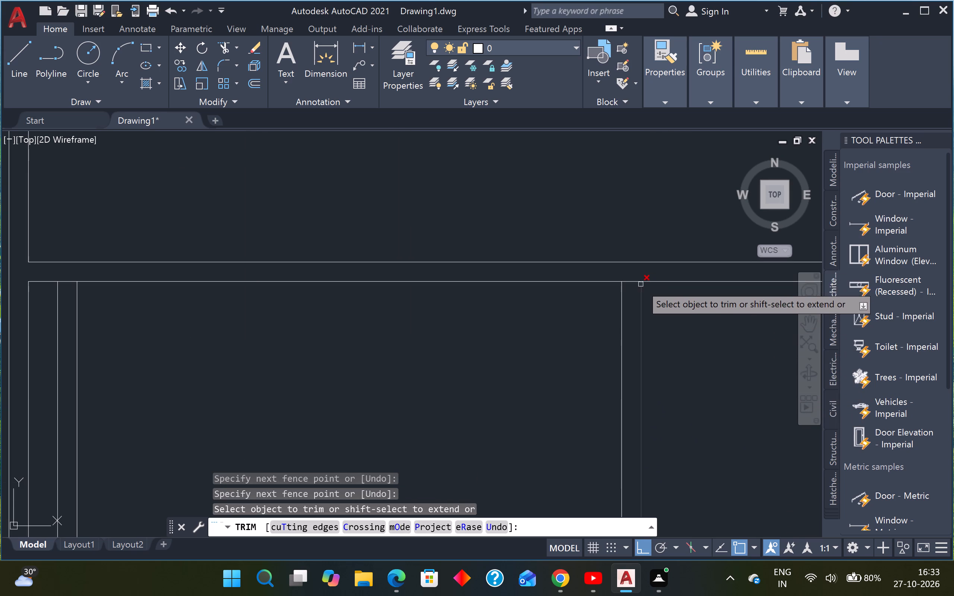
scroll(641, 284, "up", 2)
left_click(627, 263)
left_click(619, 286)
scroll(619, 286, "down", 4)
scroll(538, 292, "down", 2)
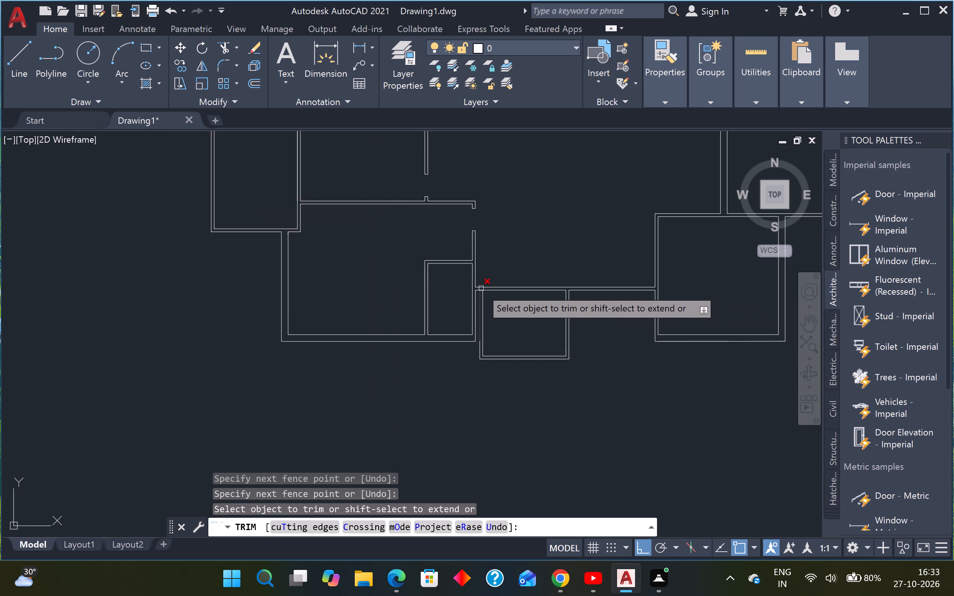
scroll(481, 288, "up", 5)
left_click(500, 285)
left_click(497, 292)
scroll(498, 291, "down", 5)
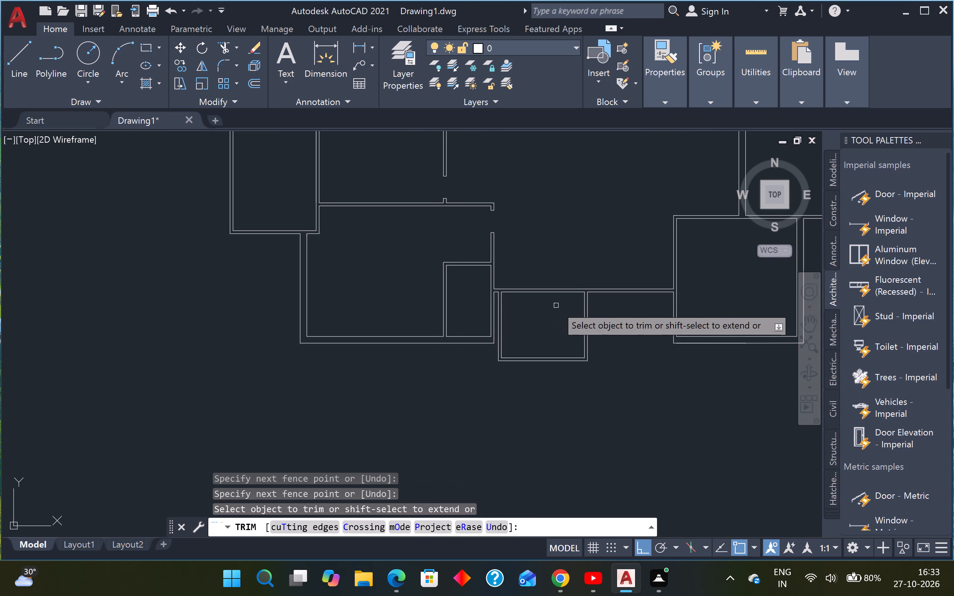
middle_click_drag(546, 321, 555, 317)
scroll(555, 317, "up", 1)
key("Escape")
key("Escape")
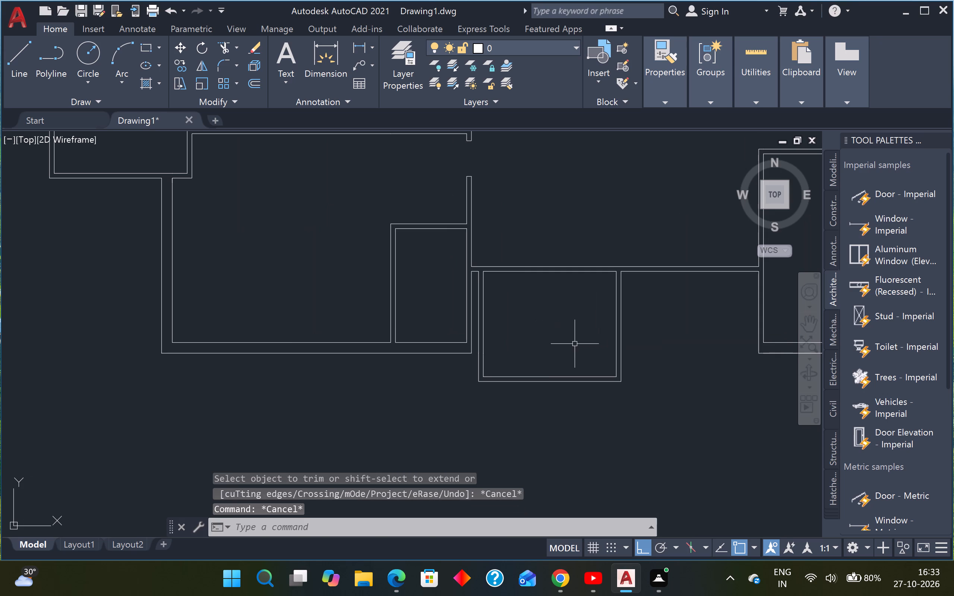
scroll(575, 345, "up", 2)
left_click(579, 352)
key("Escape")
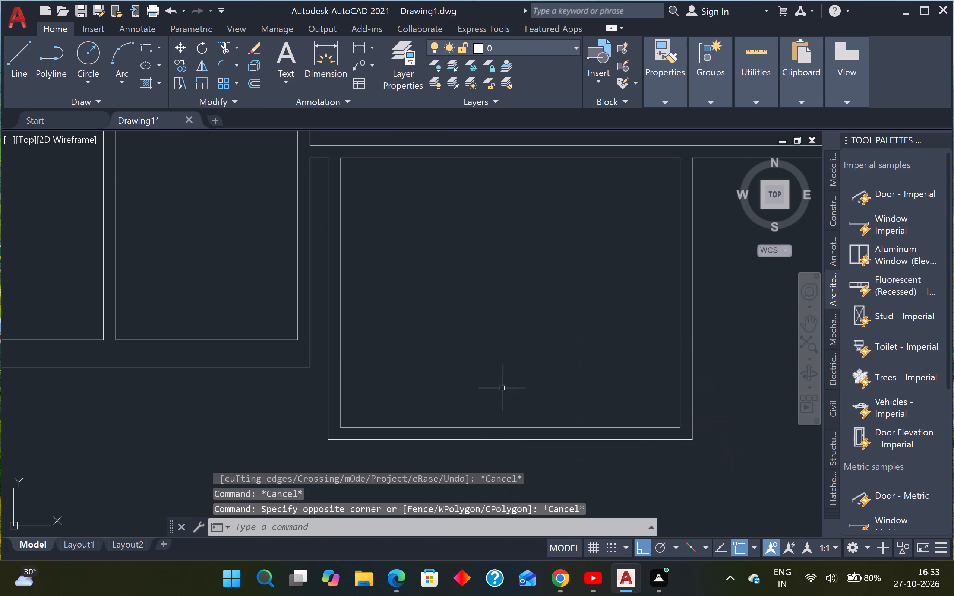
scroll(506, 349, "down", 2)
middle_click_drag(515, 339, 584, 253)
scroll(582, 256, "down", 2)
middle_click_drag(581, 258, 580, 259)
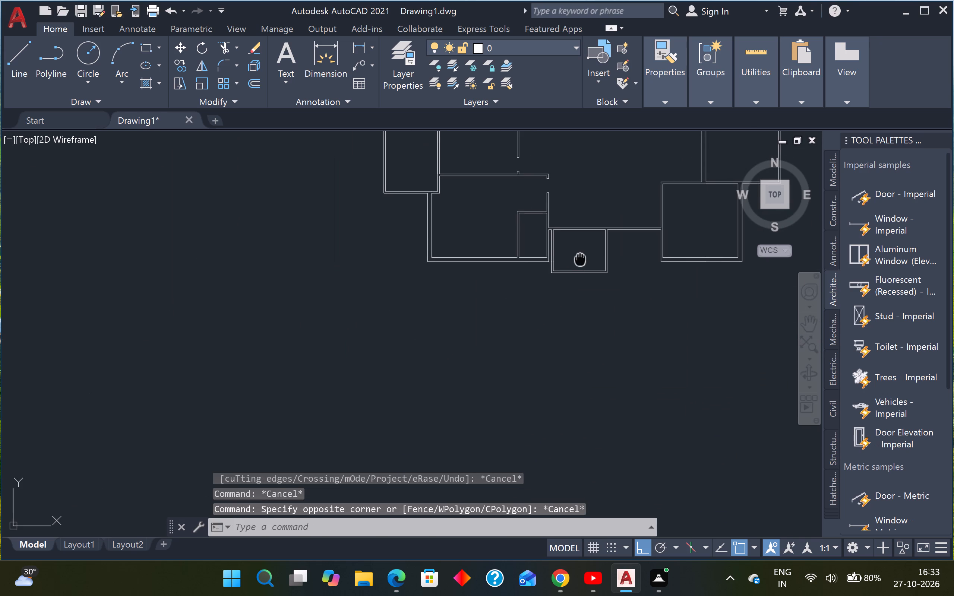
Draw a line from the southwest room's southeast corner about 3' south, 19'-3" east, and north past the recessed wall.
middle_click_drag(580, 259, 577, 271)
key("Escape")
key("Escape")
scroll(567, 272, "down", 1)
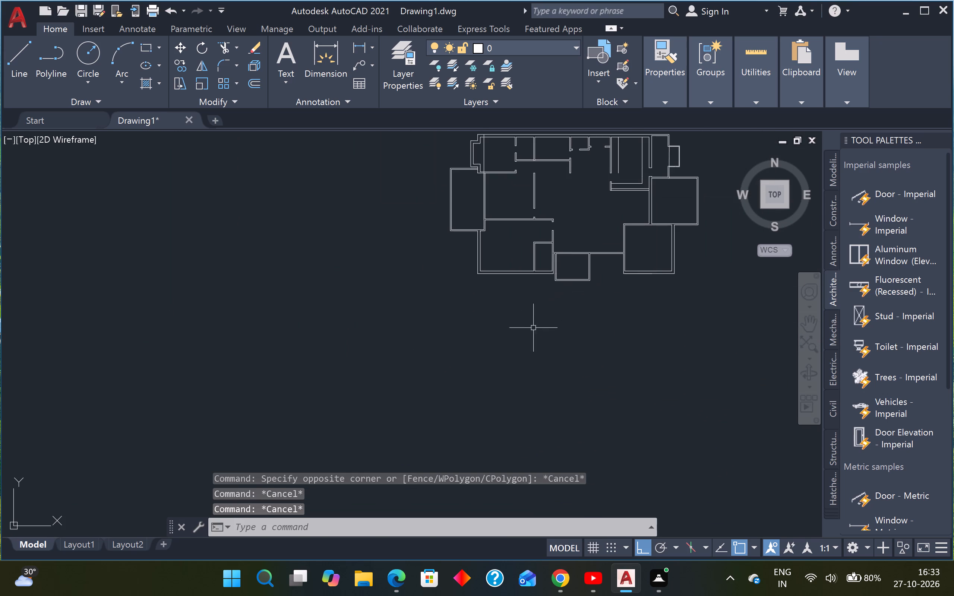
type("L")
key("space")
scroll(539, 275, "up", 3)
scroll(593, 269, "up", 2)
left_click(595, 268)
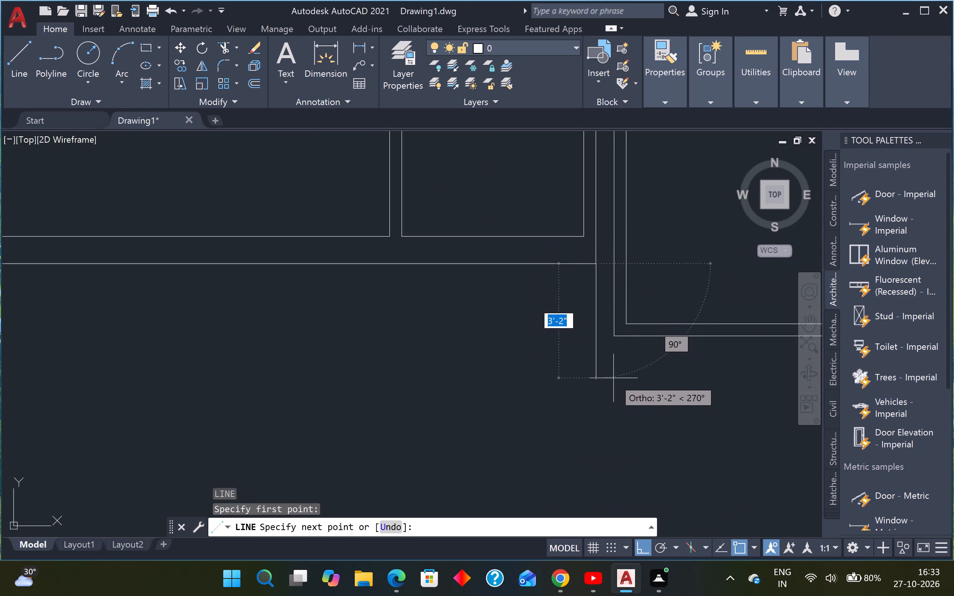
left_click(616, 371)
scroll(617, 371, "down", 2)
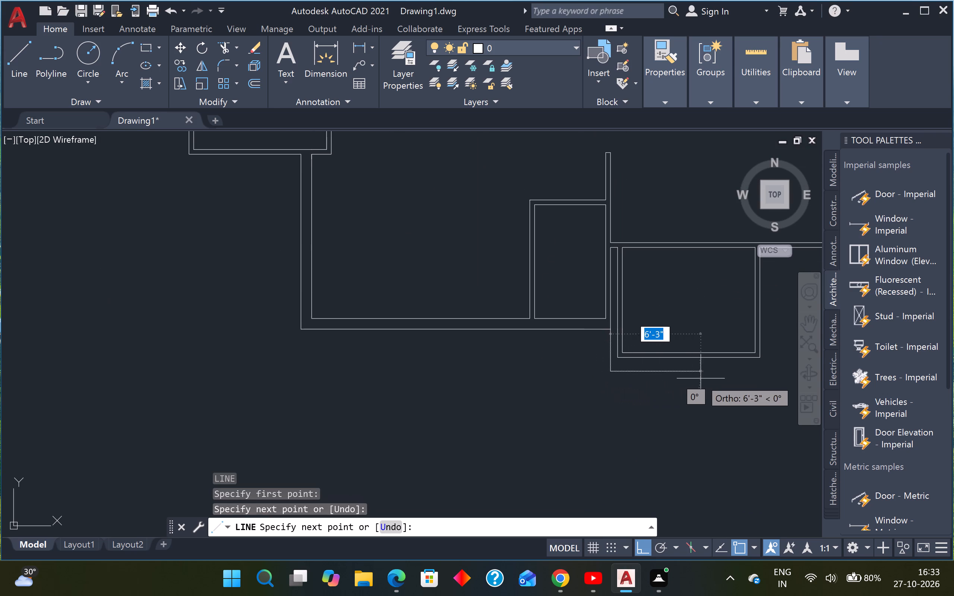
scroll(701, 378, "down", 1)
middle_click_drag(705, 377, 353, 336)
scroll(464, 330, "up", 3)
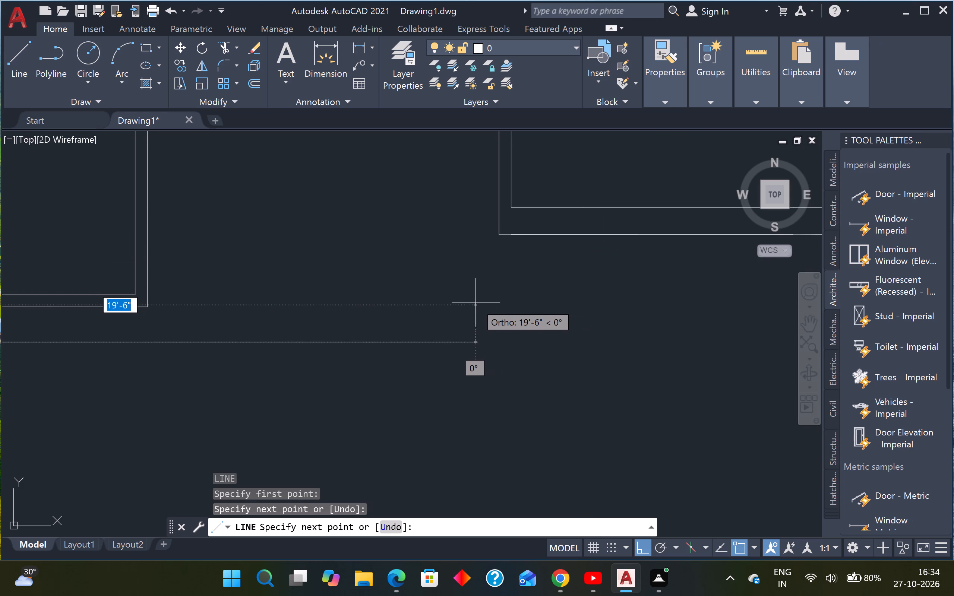
scroll(475, 302, "down", 2)
middle_click_drag(475, 302, 508, 306)
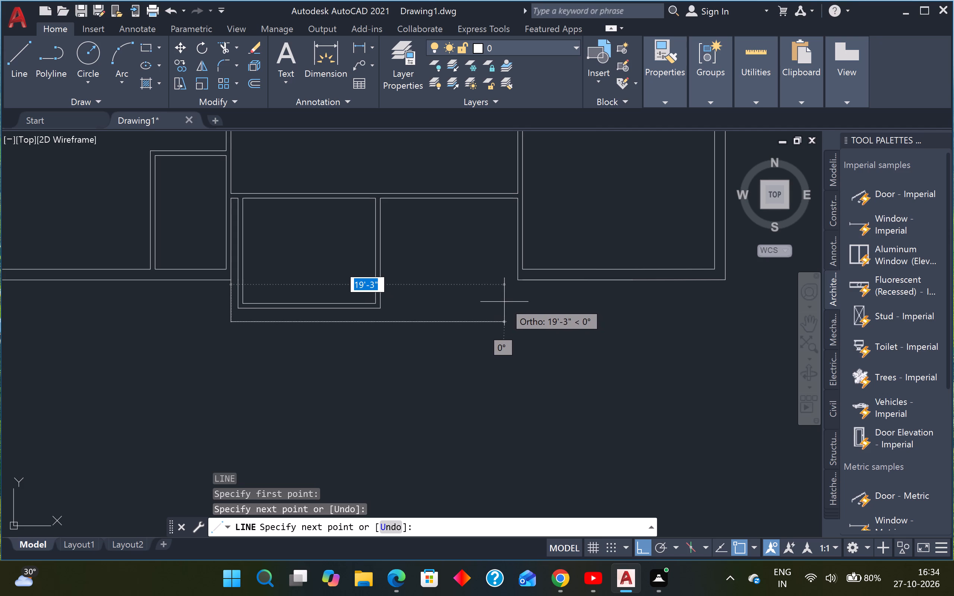
left_click(504, 302)
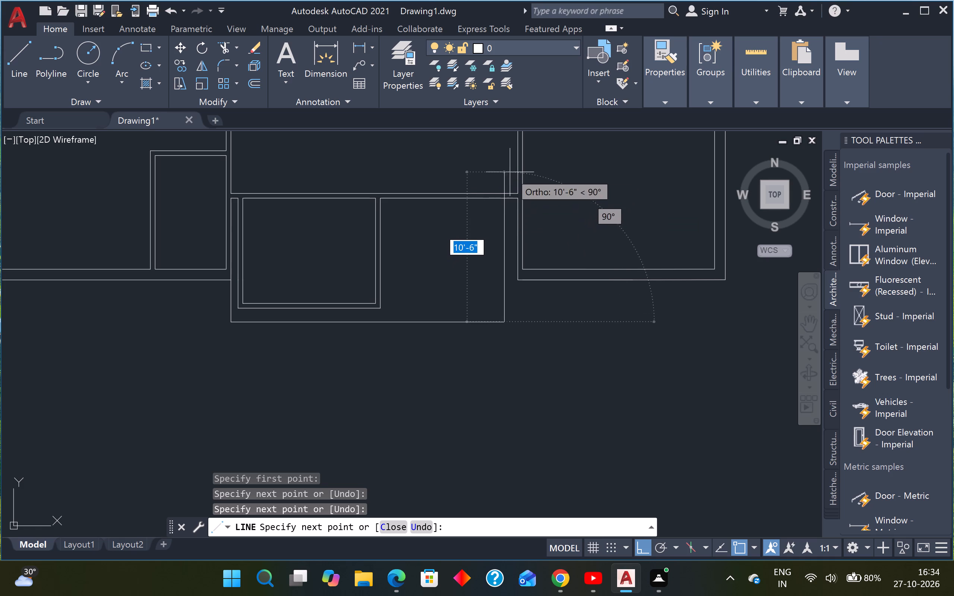
left_click(505, 164)
key("Escape")
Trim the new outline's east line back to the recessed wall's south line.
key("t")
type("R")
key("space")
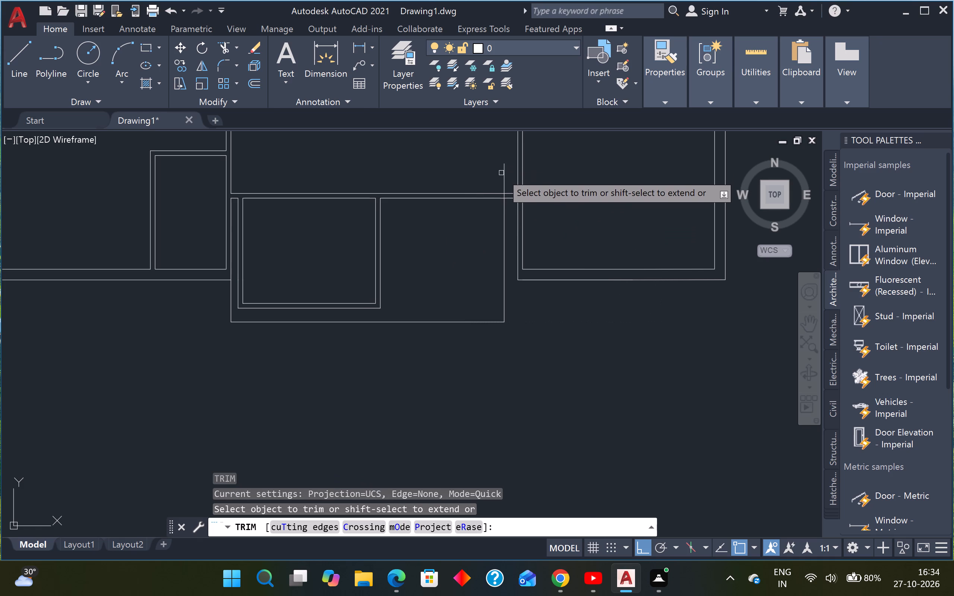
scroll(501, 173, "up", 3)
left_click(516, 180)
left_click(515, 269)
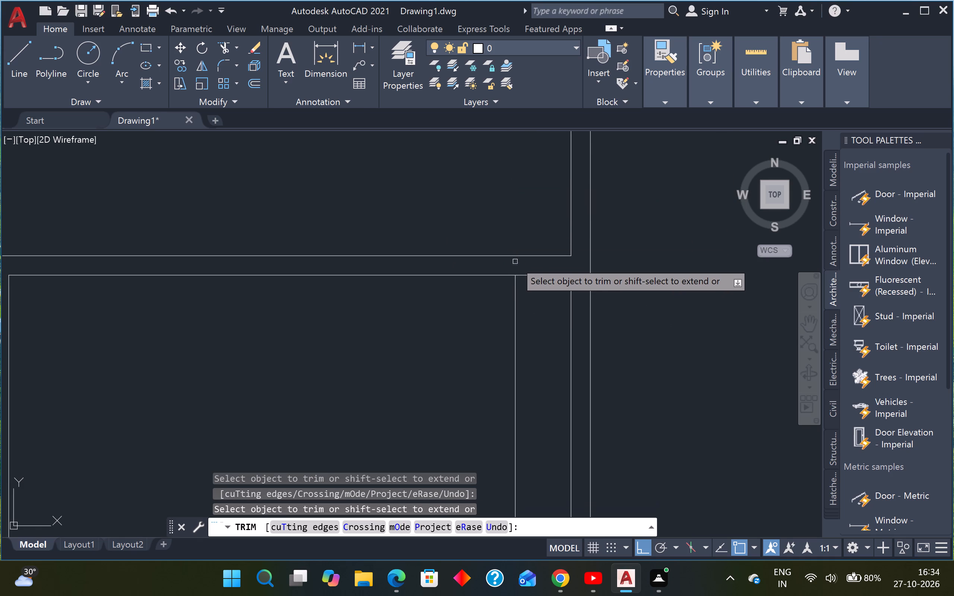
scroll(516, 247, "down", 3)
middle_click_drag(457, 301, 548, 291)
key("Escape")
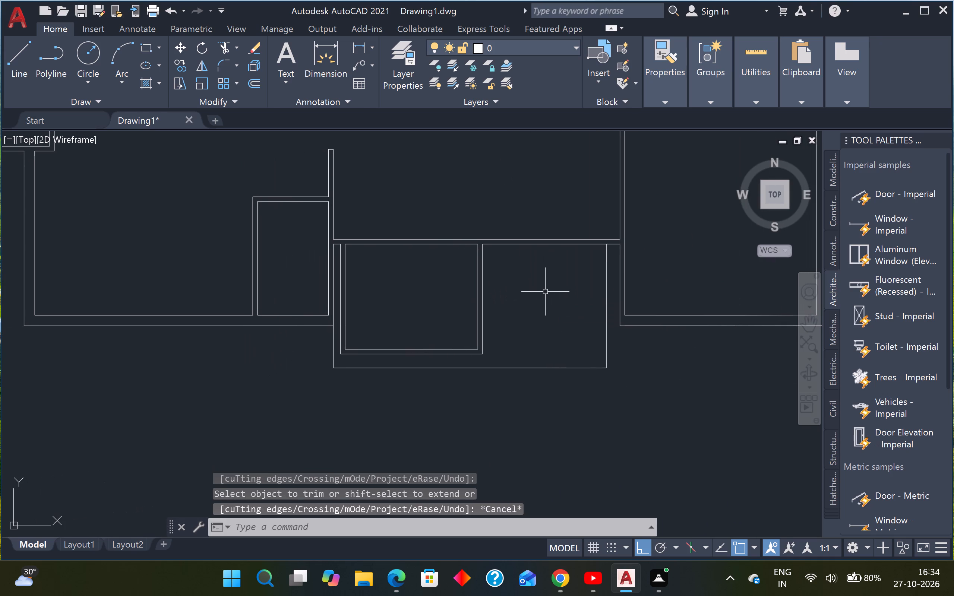
Offset the new outline's west, south and east lines 9" outward.
type("O")
key("space")
type("9\"")
key("Return")
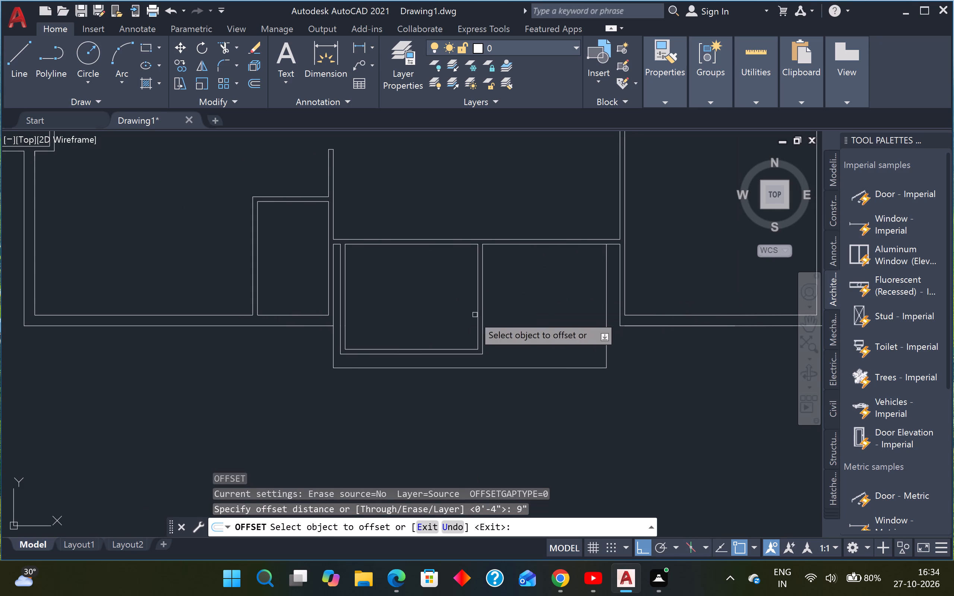
left_click(332, 354)
left_click(315, 354)
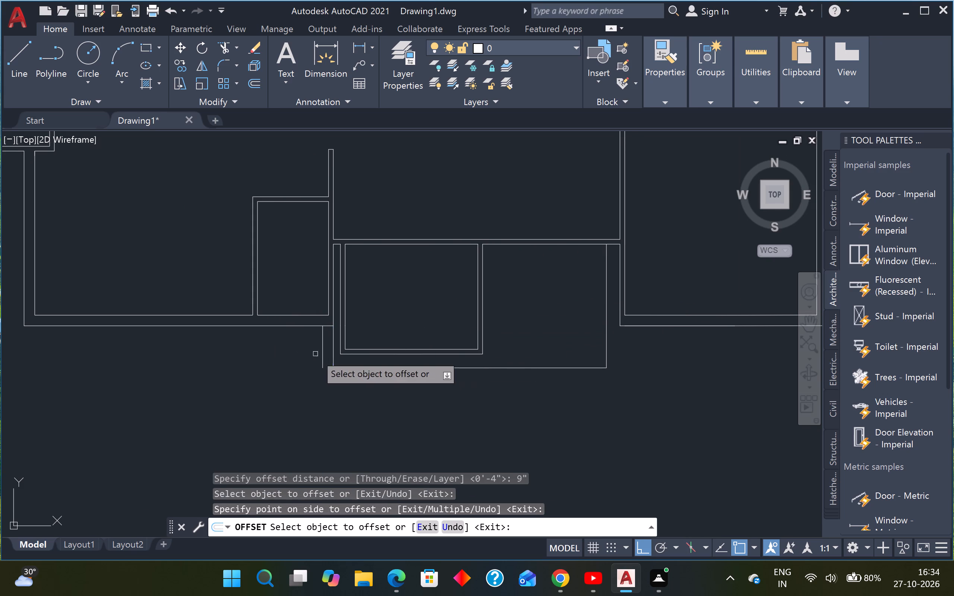
left_click(411, 370)
left_click(405, 390)
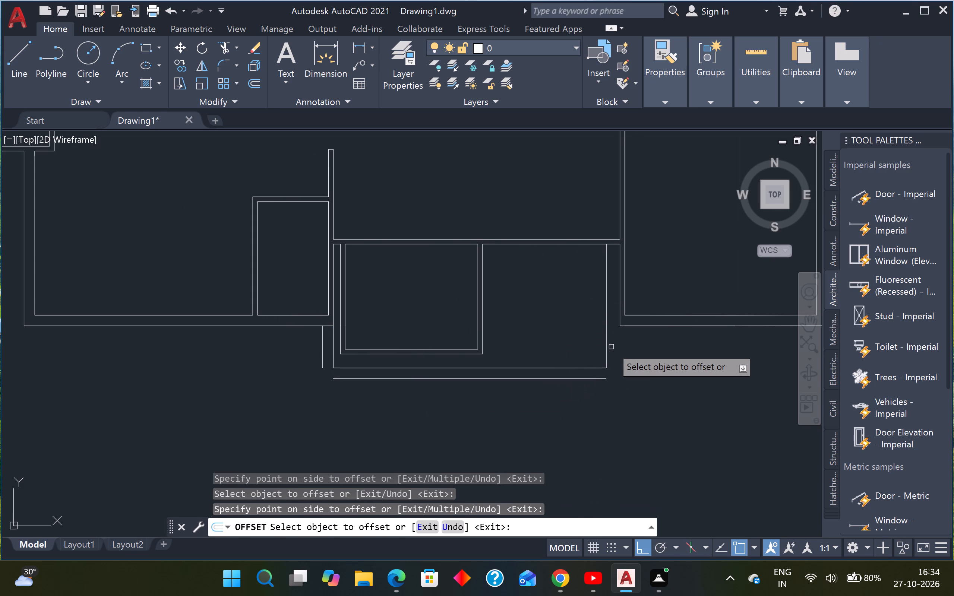
left_click(607, 348)
left_click(626, 347)
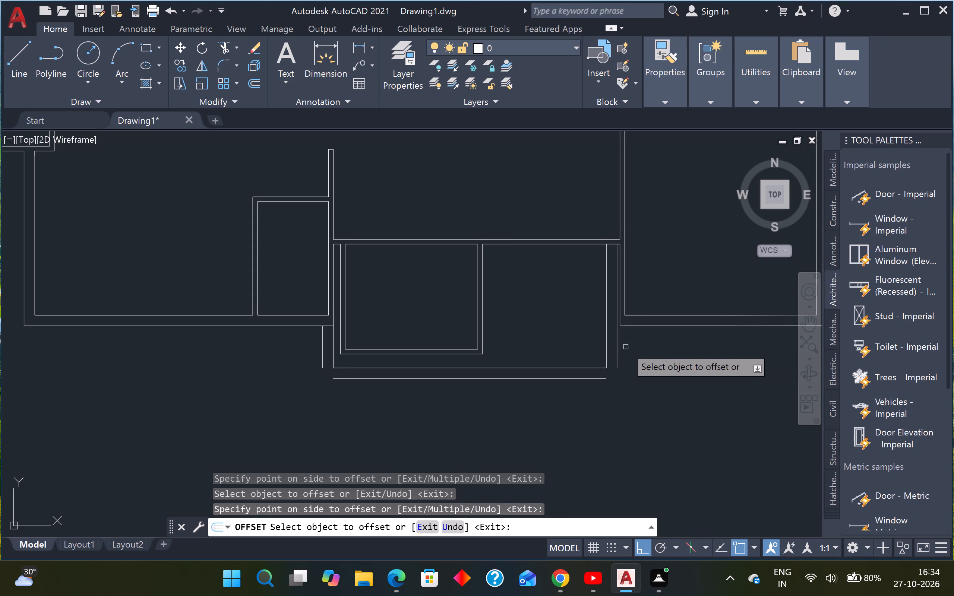
key("Escape")
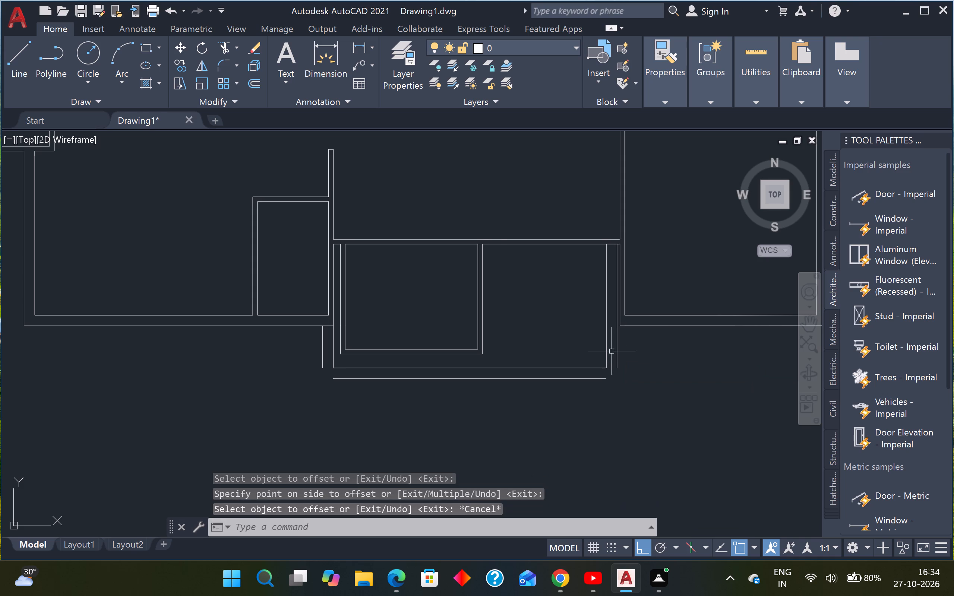
Delete the inner east line of the new outline.
scroll(612, 350, "up", 2)
left_click_drag(613, 336, 600, 335)
left_click(569, 337)
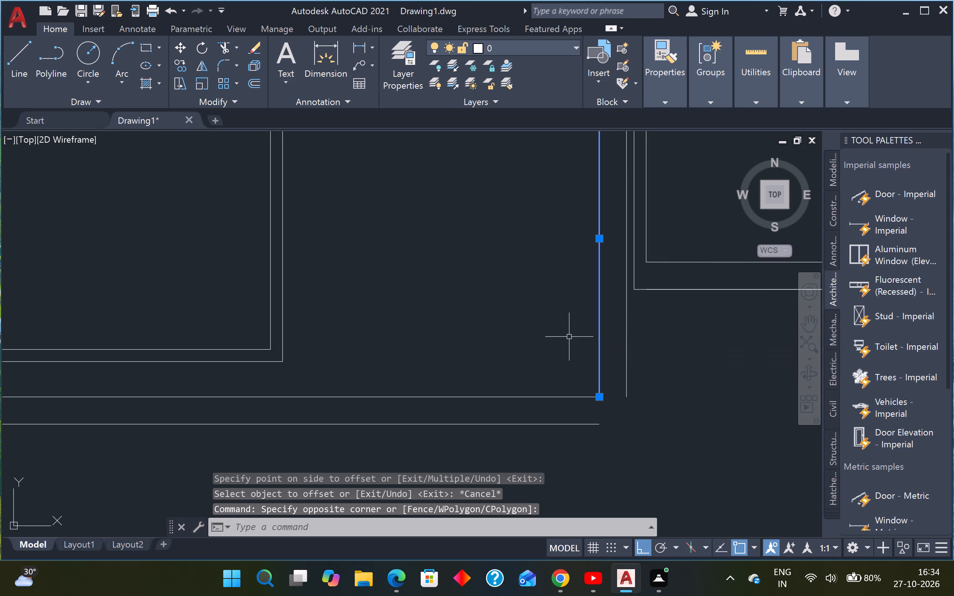
key("Delete")
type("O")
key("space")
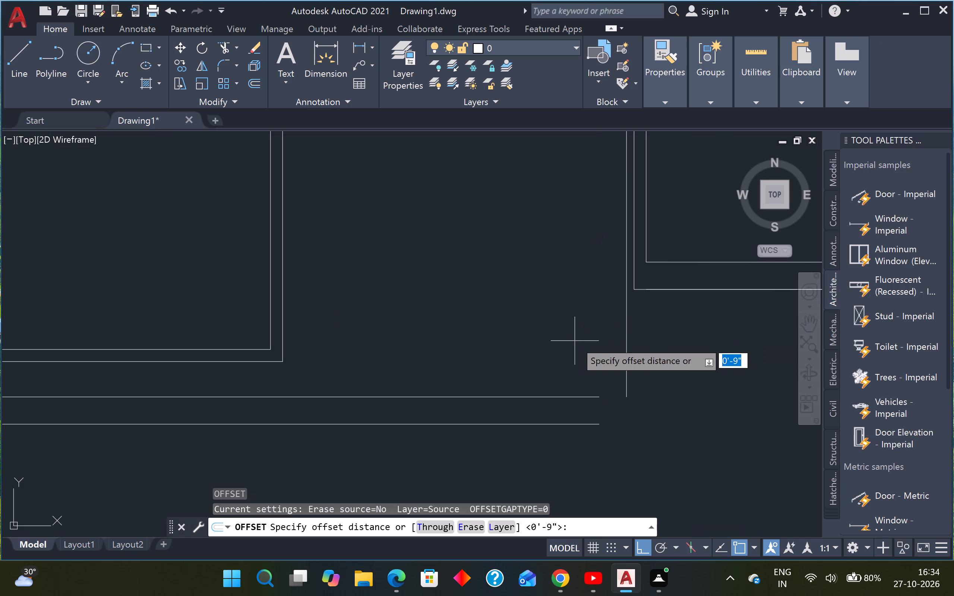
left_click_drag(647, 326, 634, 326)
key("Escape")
Delete the remaining offset east line of the new outline.
left_click_drag(670, 319, 651, 324)
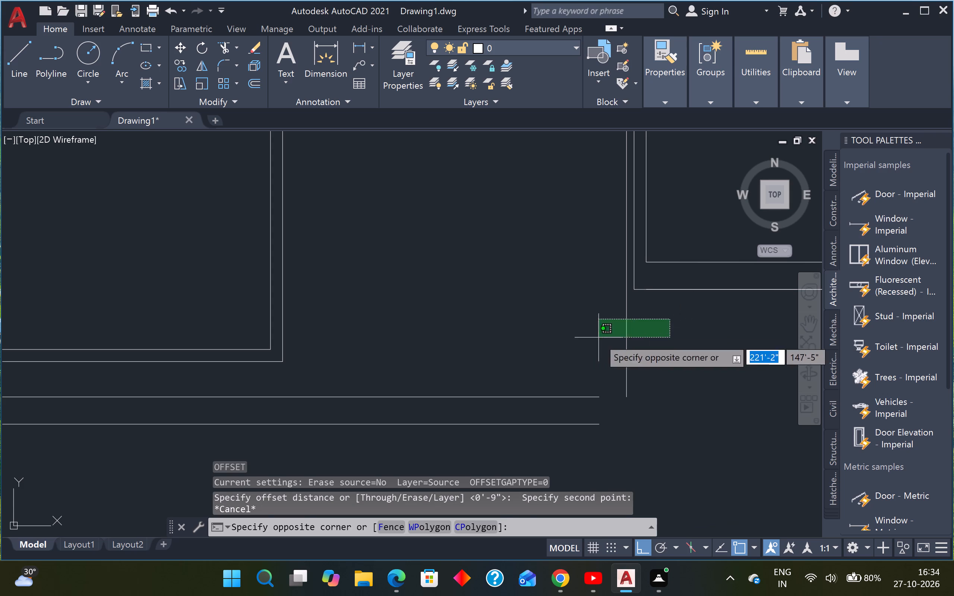
left_click(598, 337)
key("Delete")
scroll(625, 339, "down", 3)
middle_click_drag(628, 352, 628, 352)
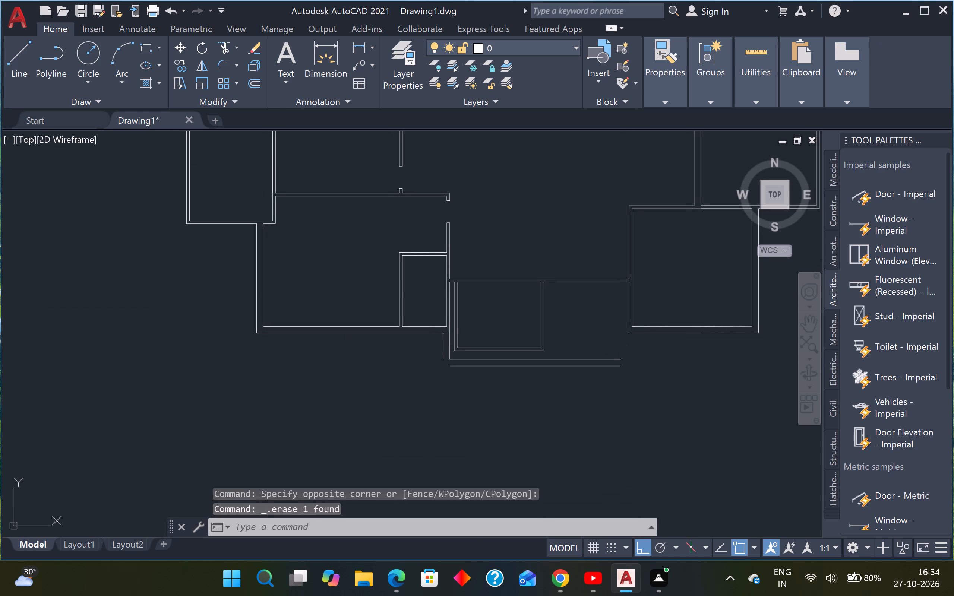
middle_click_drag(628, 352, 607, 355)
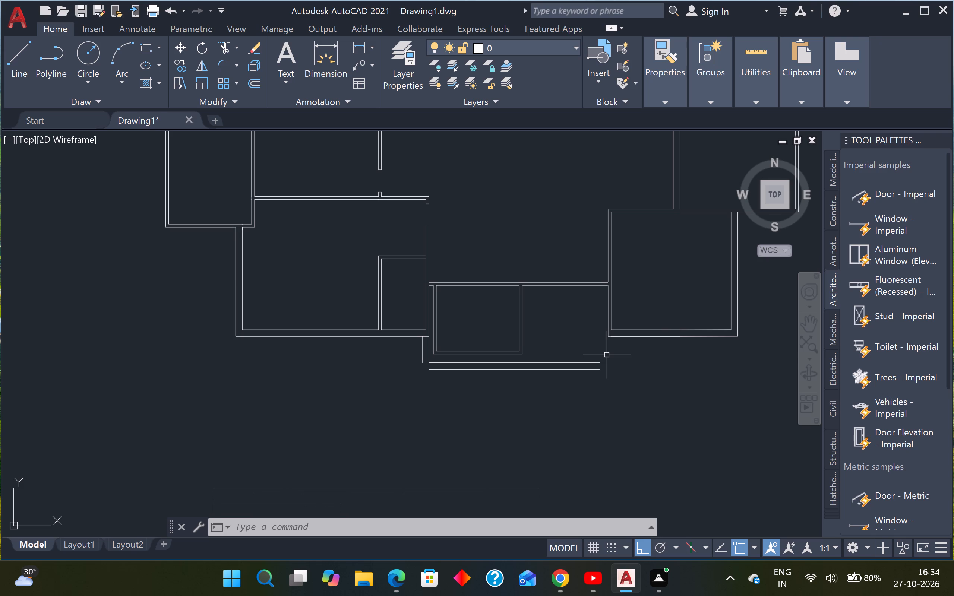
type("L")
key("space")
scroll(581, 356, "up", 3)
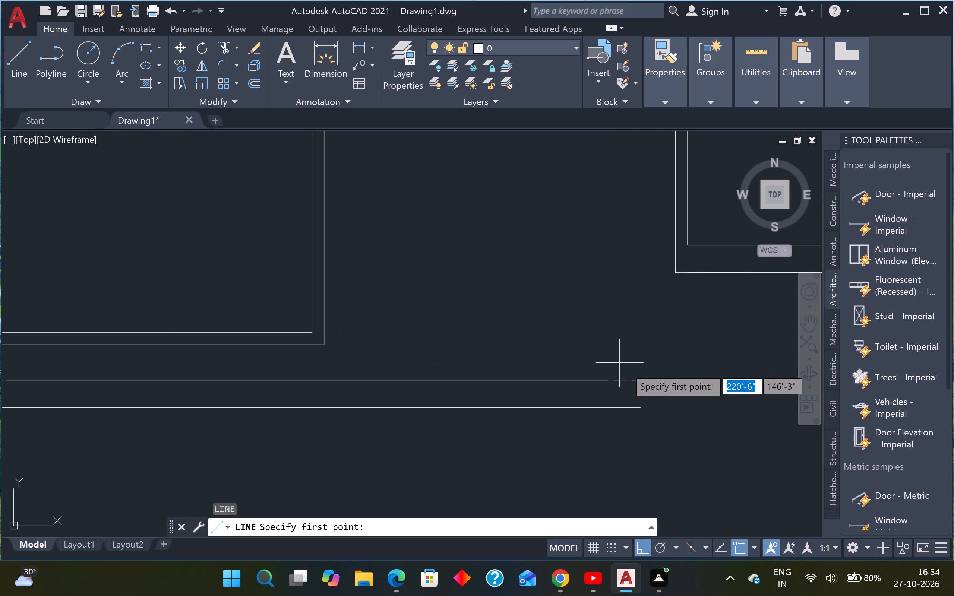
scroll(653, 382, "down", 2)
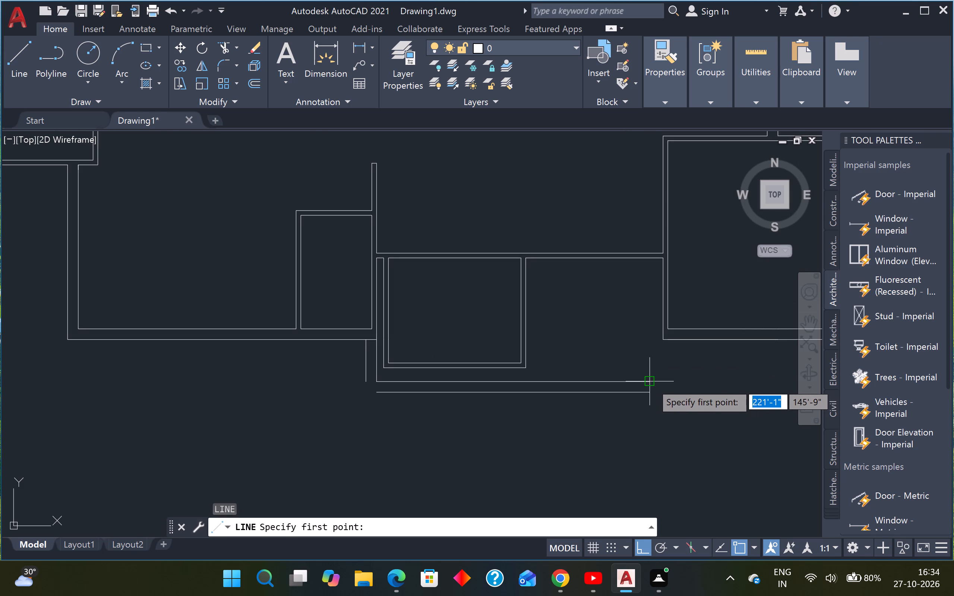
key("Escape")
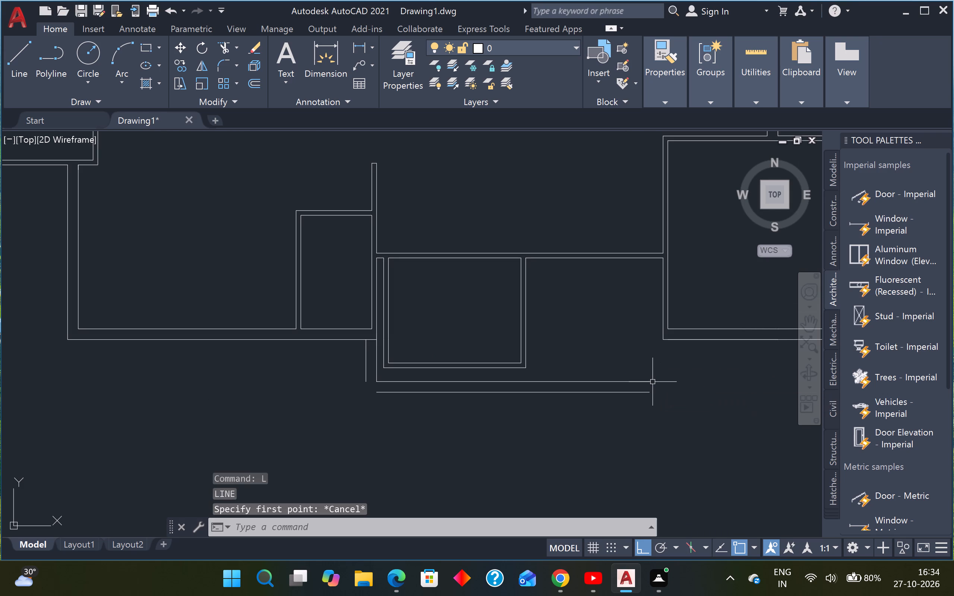
Draw a line from the southeast room's southwest corner about 3'-8" south, closing it west to the outer south line's end.
type("L")
key("space")
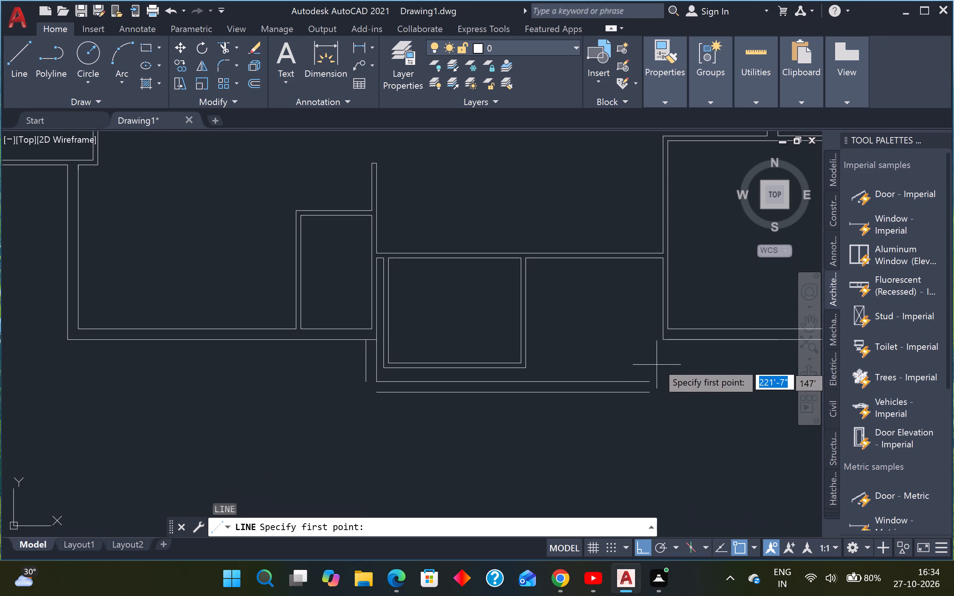
left_click(663, 340)
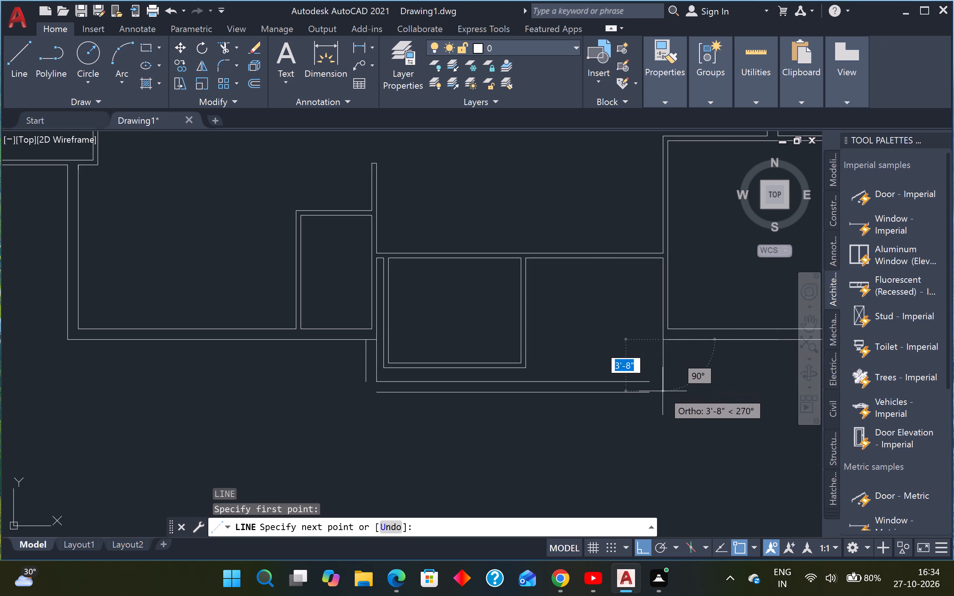
left_click(662, 393)
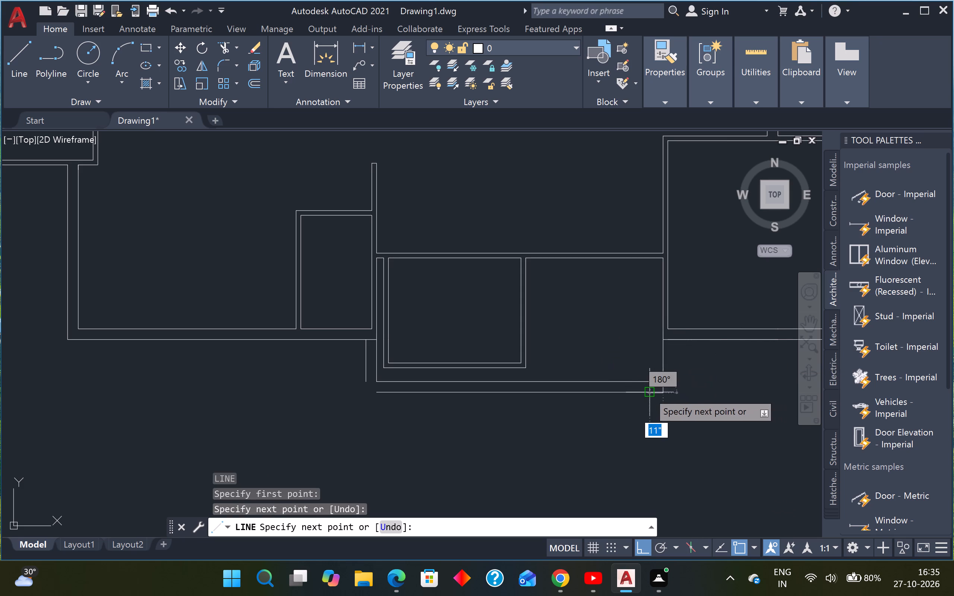
left_click(646, 391)
key("Escape")
scroll(653, 377, "down", 2)
scroll(653, 377, "up", 2)
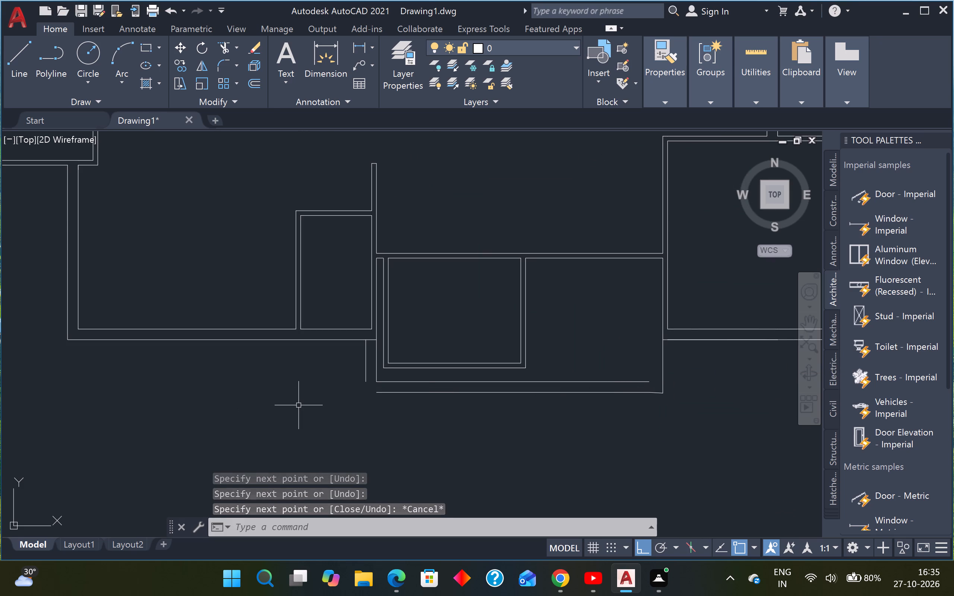
key("Escape")
key("Escape")
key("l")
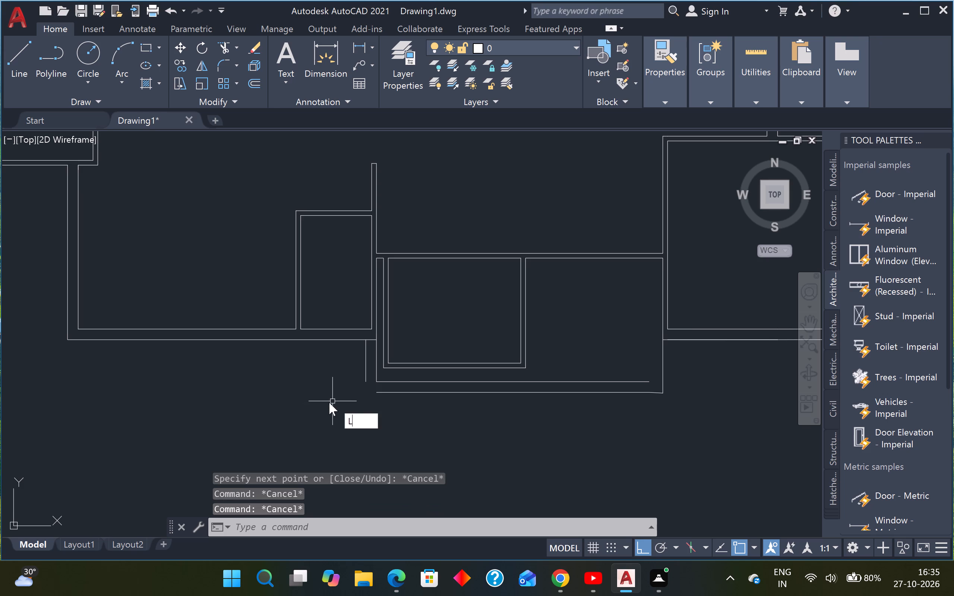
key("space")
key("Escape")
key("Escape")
Offset the new east line and the southeast room's outer west line segment above it 9" west.
type("O")
key("space")
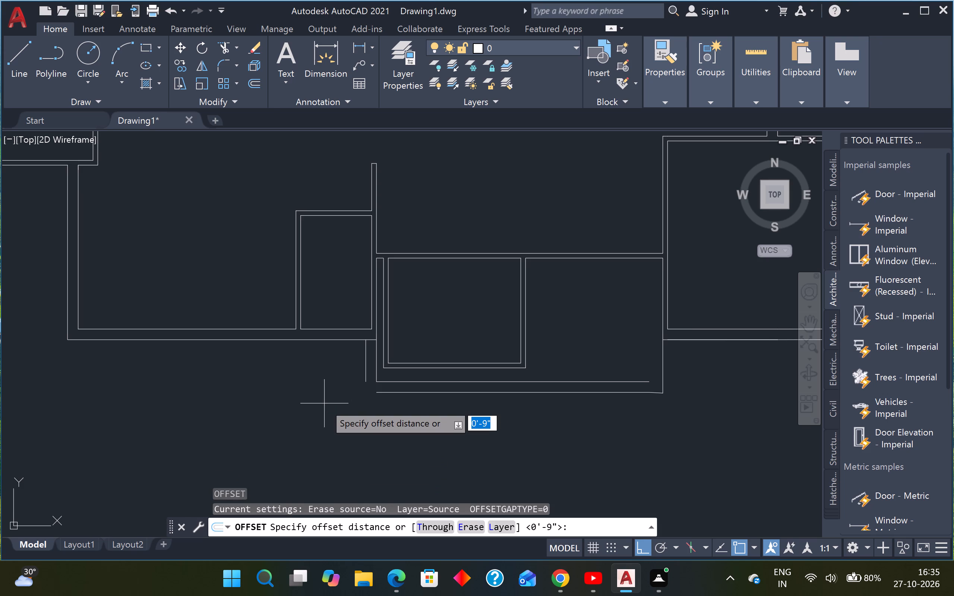
key("Return")
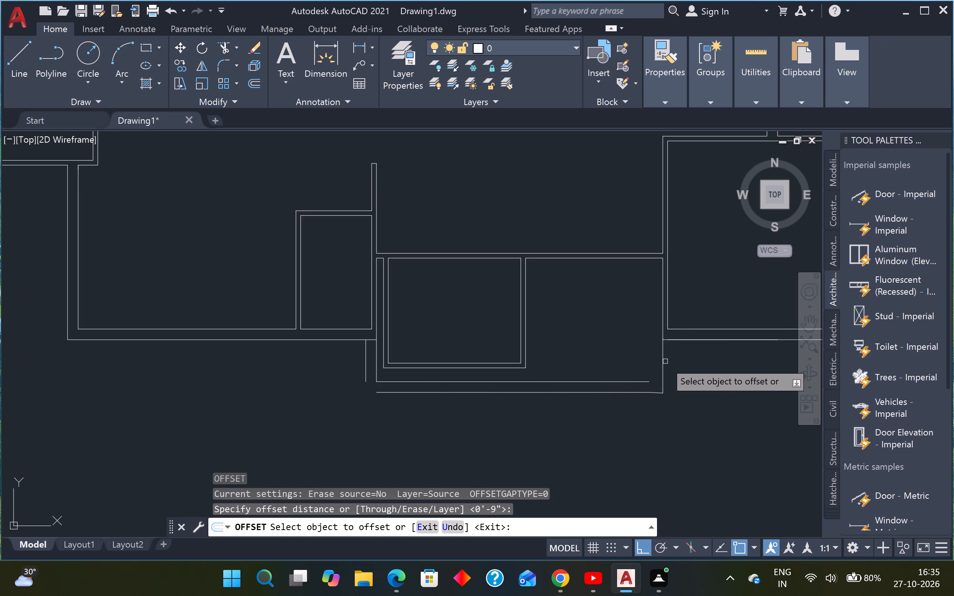
left_click_drag(661, 362, 651, 363)
left_click(625, 366)
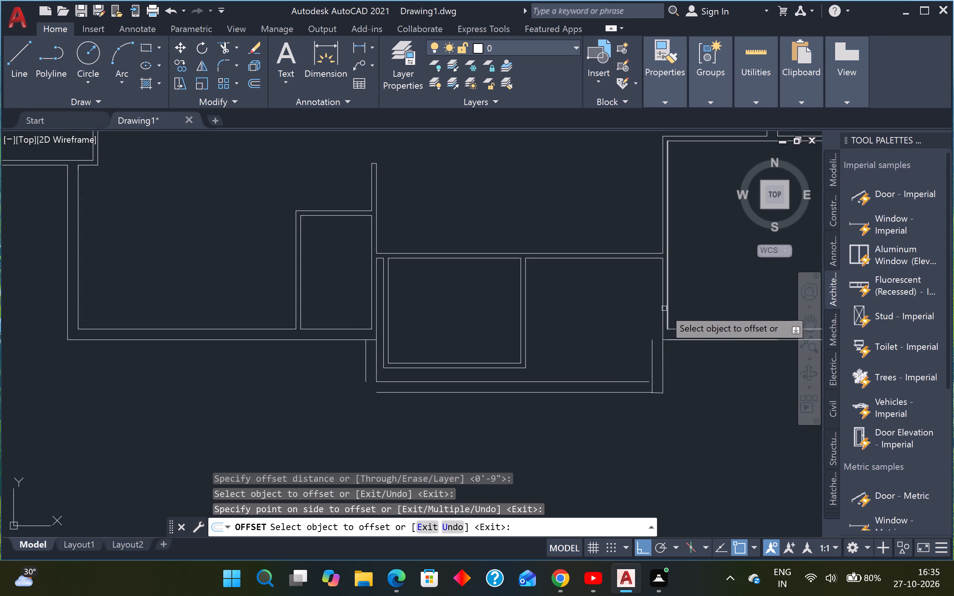
left_click(664, 308)
left_click(625, 317)
key("Escape")
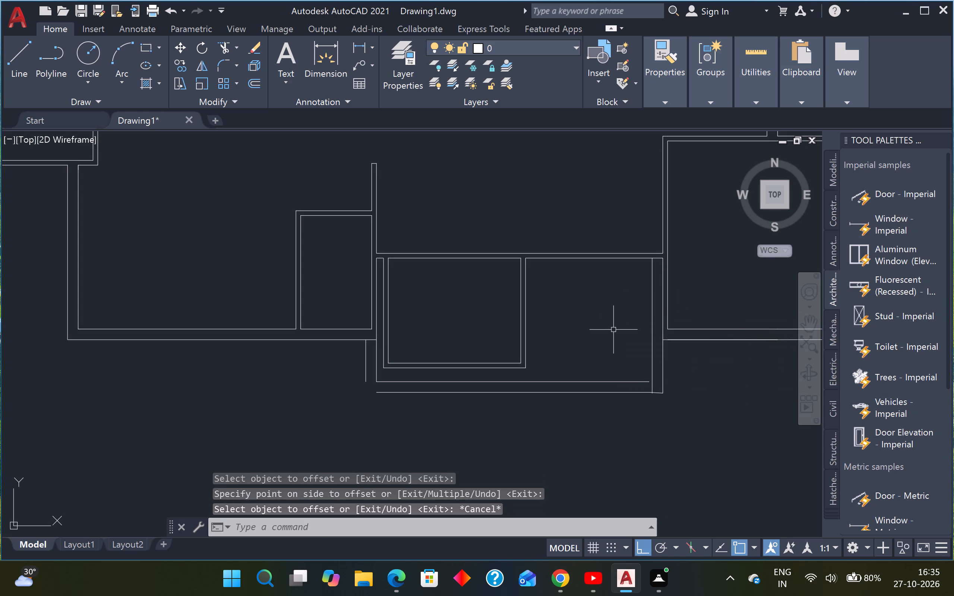
key("Escape")
Extend the outline's inner south line east to meet the inner east wall line.
key("t")
type("TR")
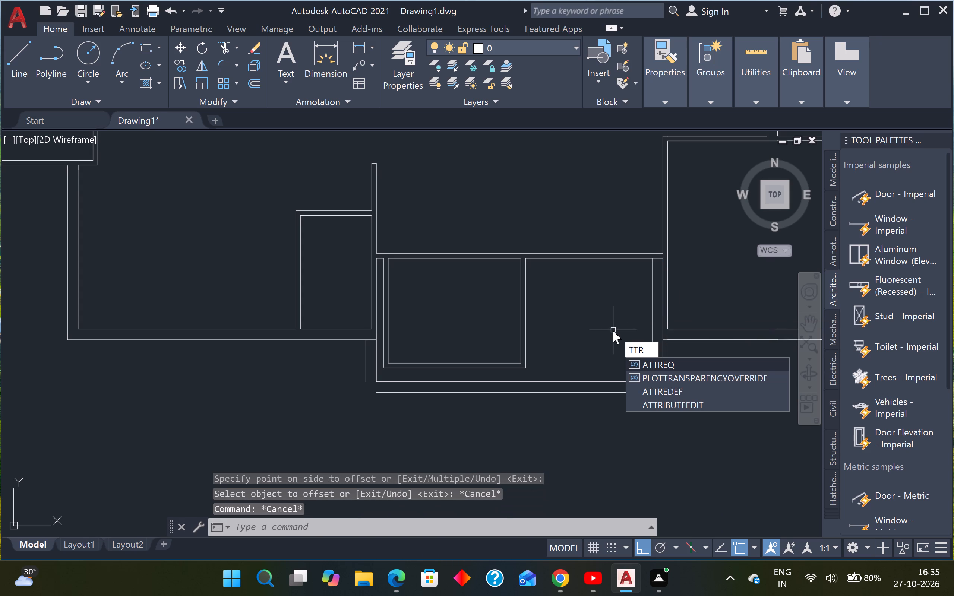
key("BackSpace")
key("BackSpace")
key("BackSpace")
key("BackSpace")
type("TR")
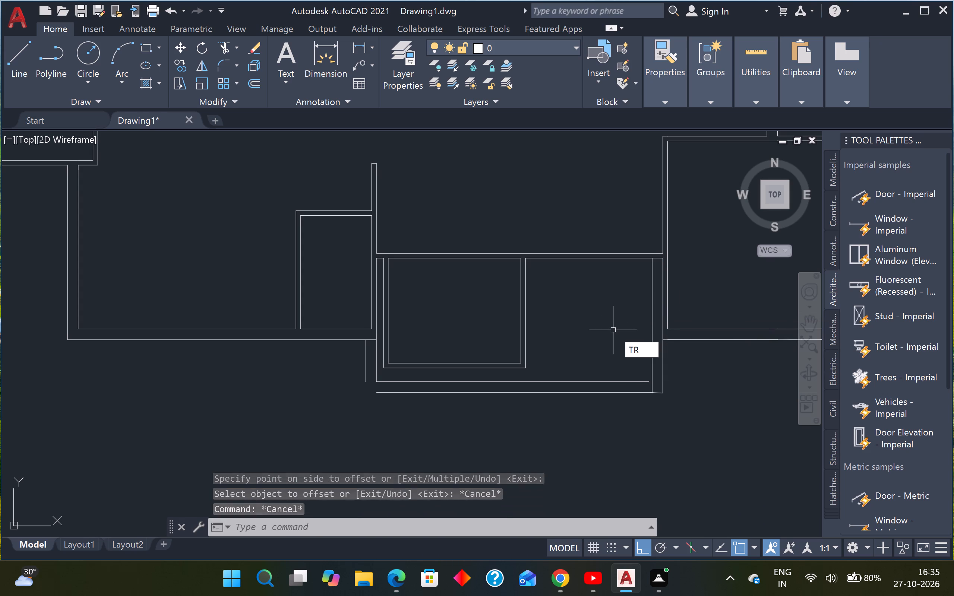
key("space")
scroll(642, 387, "up", 4)
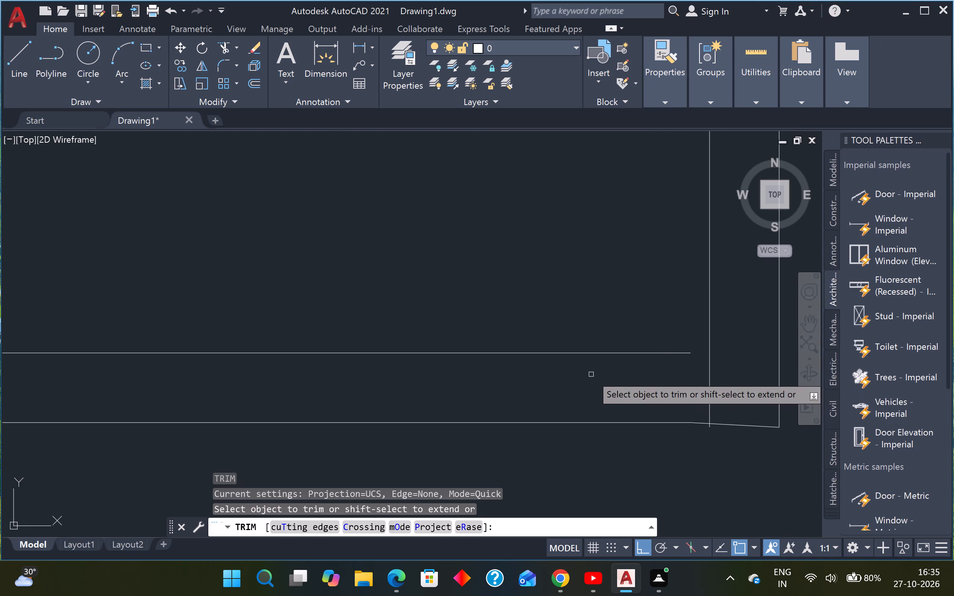
left_click(636, 351, "shift")
left_click(649, 367, "shift")
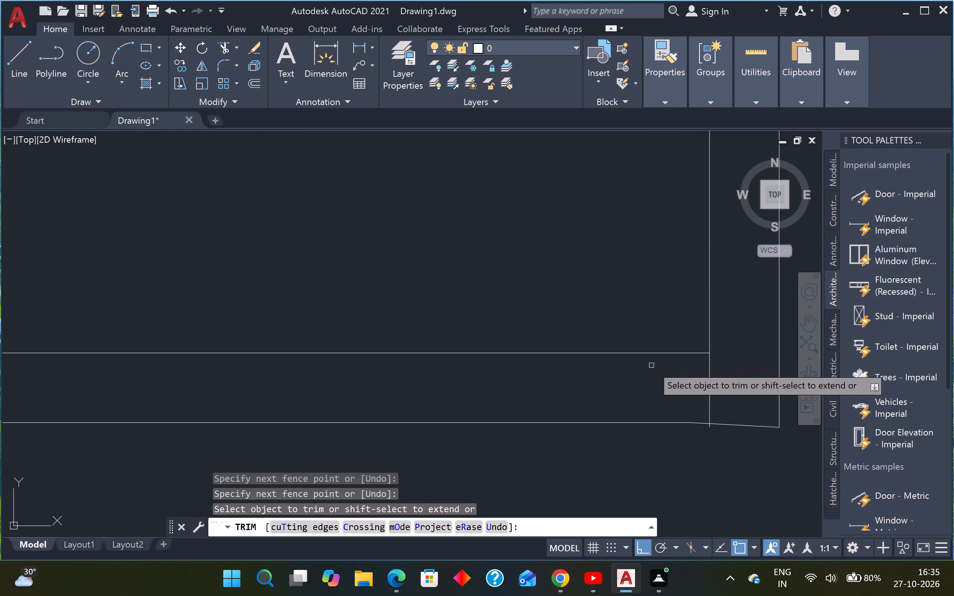
Trim the inner east wall line below the inner south line and remove the slanted segment joining the outer southeast corner.
left_click_drag(727, 372, 707, 374)
left_click(673, 377)
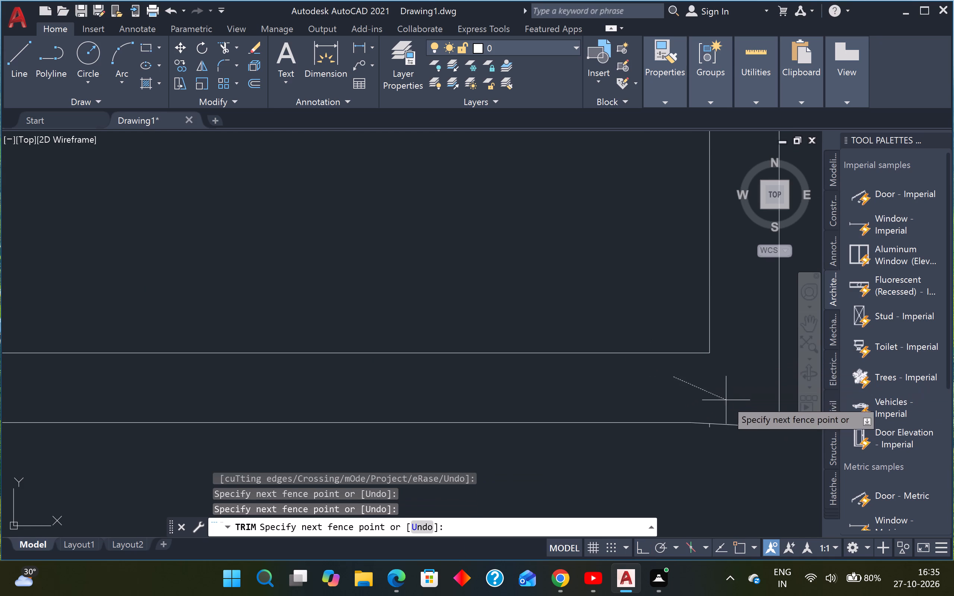
left_click(711, 400)
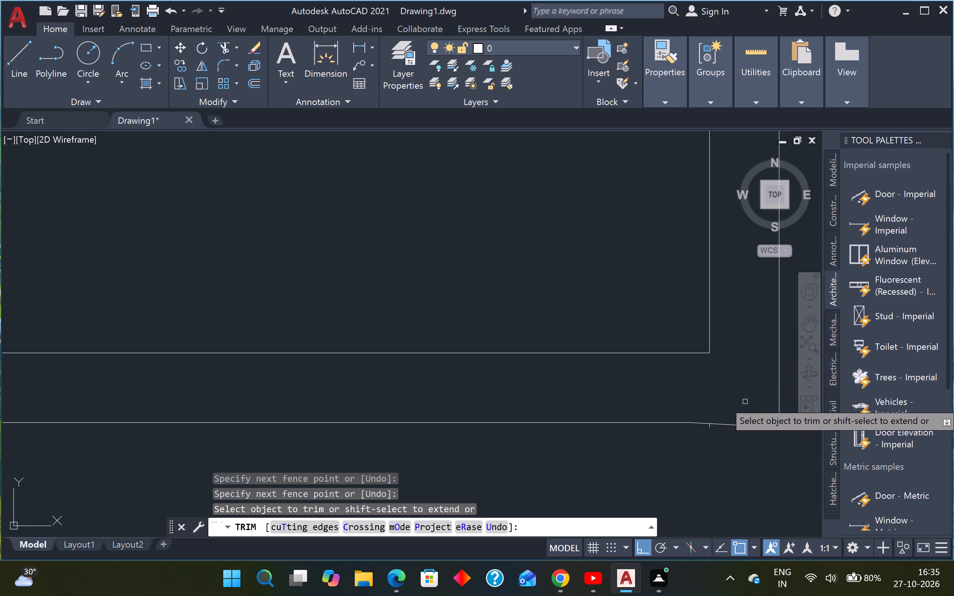
left_click(748, 400)
left_click(739, 431)
scroll(705, 428, "up", 3)
left_click(720, 374)
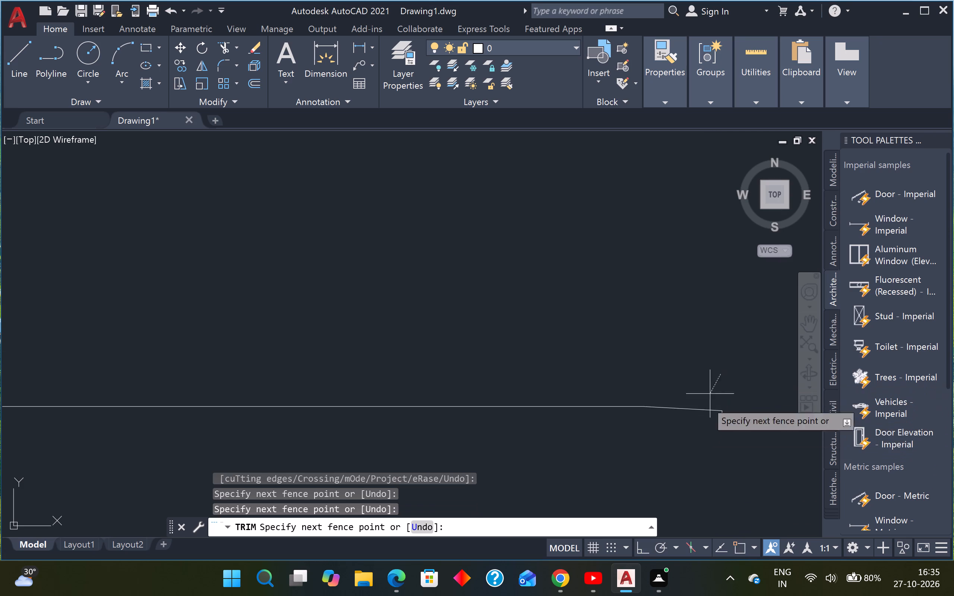
left_click_drag(687, 443, 694, 442)
left_click(728, 416)
left_click(704, 416)
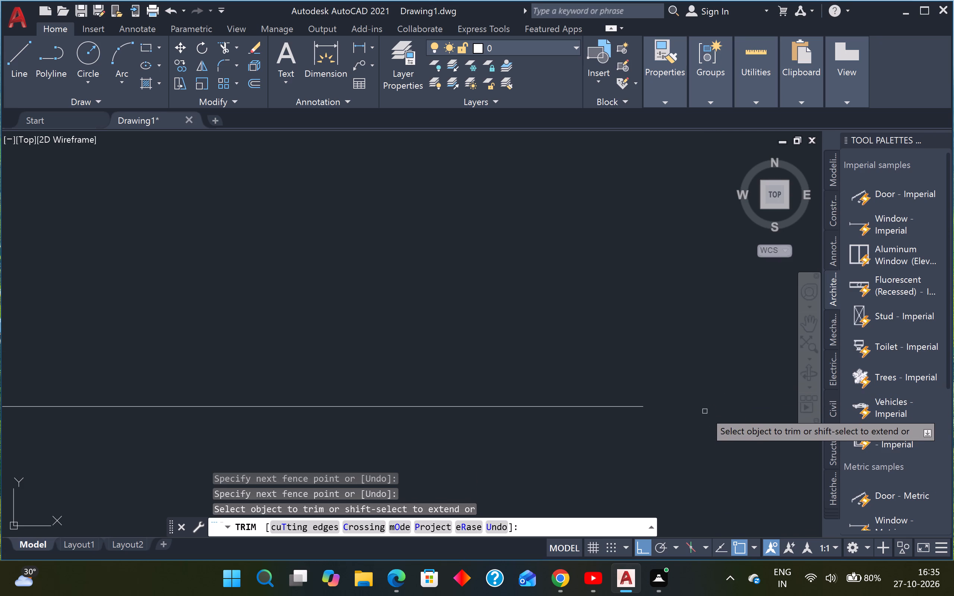
scroll(705, 411, "down", 6)
middle_click_drag(390, 448, 250, 406)
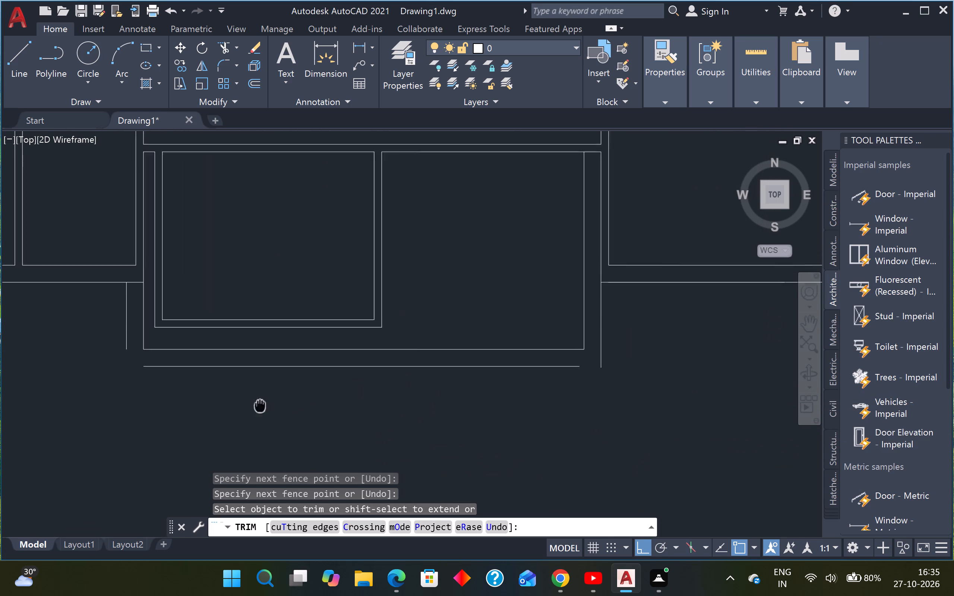
middle_click_drag(250, 406, 227, 411)
key("Escape")
key("Escape")
Draw a line about 1'-5" east from the outer south line's east end, crossing the outer east line.
type("L")
key("space")
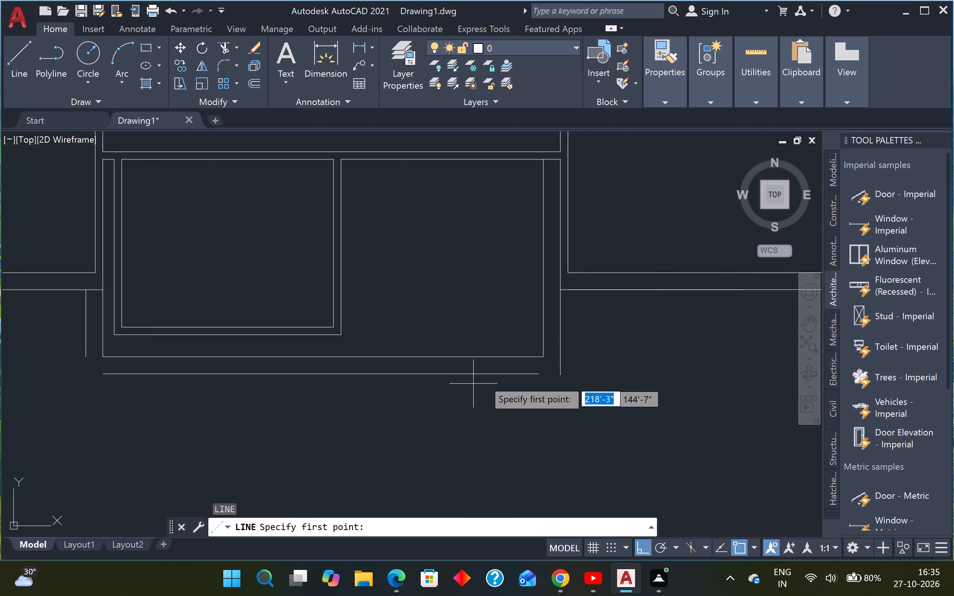
scroll(562, 367, "up", 2)
scroll(505, 386, "up", 2)
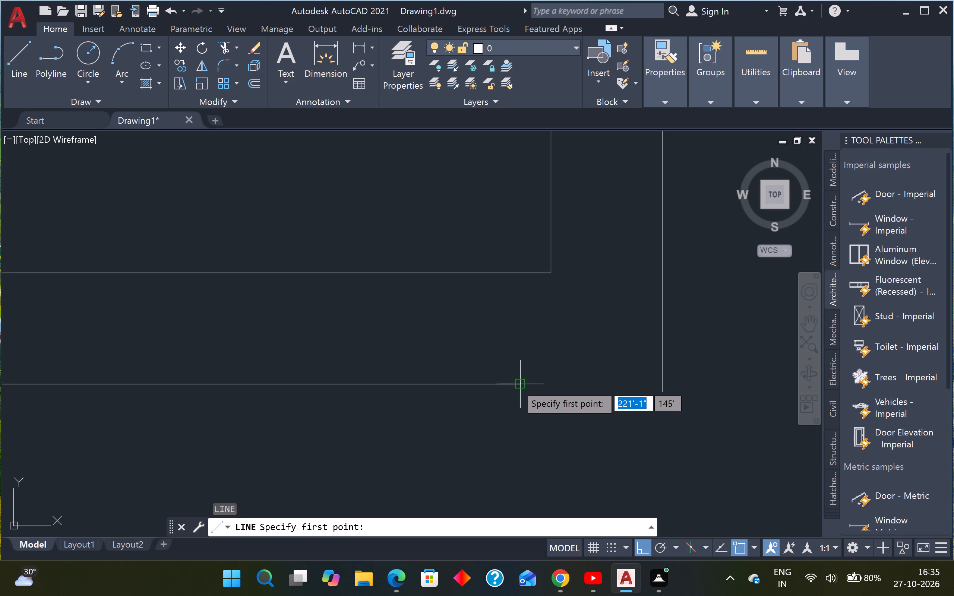
left_click(520, 383)
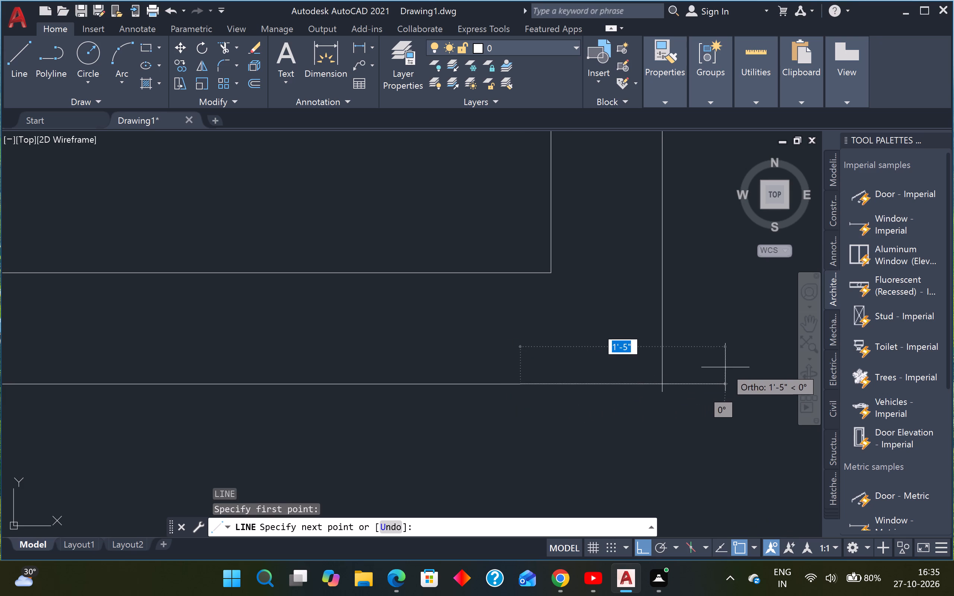
left_click(726, 366)
key("Escape")
Trim both line overshoots at the outer southeast corner of the recess enclosure.
key("t")
key("r")
key("space")
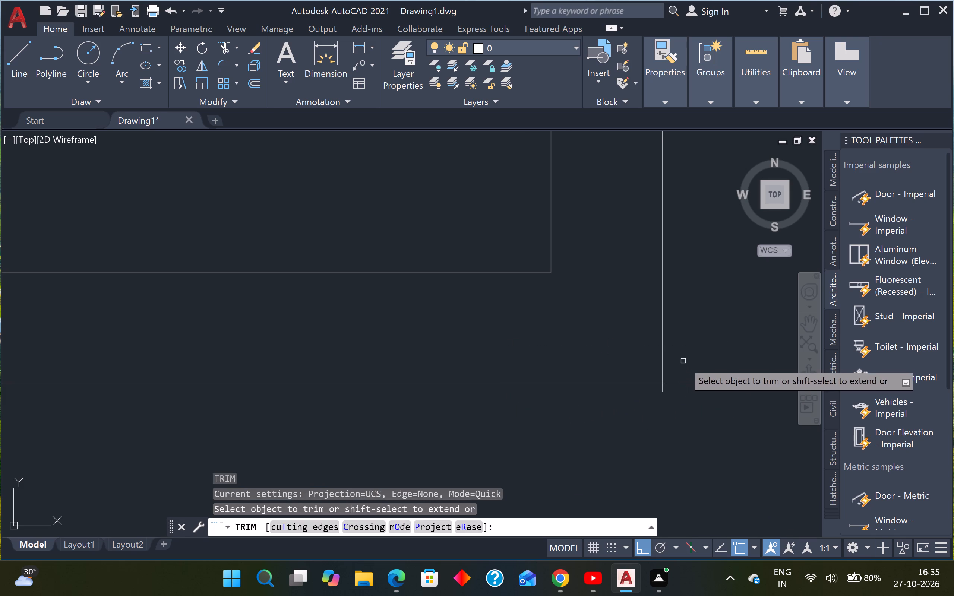
left_click(684, 358)
left_click(669, 403)
scroll(670, 389, "up", 2)
left_click(673, 390)
left_click(653, 388)
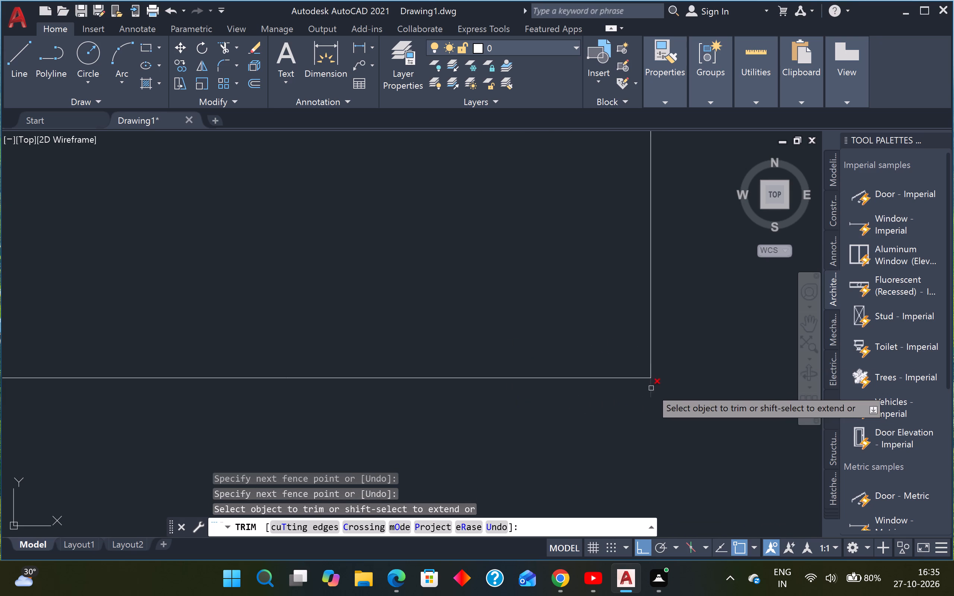
left_click(645, 388)
left_click(666, 386)
scroll(667, 388, "down", 6)
middle_click_drag(530, 378, 840, 371)
key("Escape")
key("Escape")
Draw lines continuing the outer west line south and the outer south line west until they cross at the southwest corner.
type("L")
key("space")
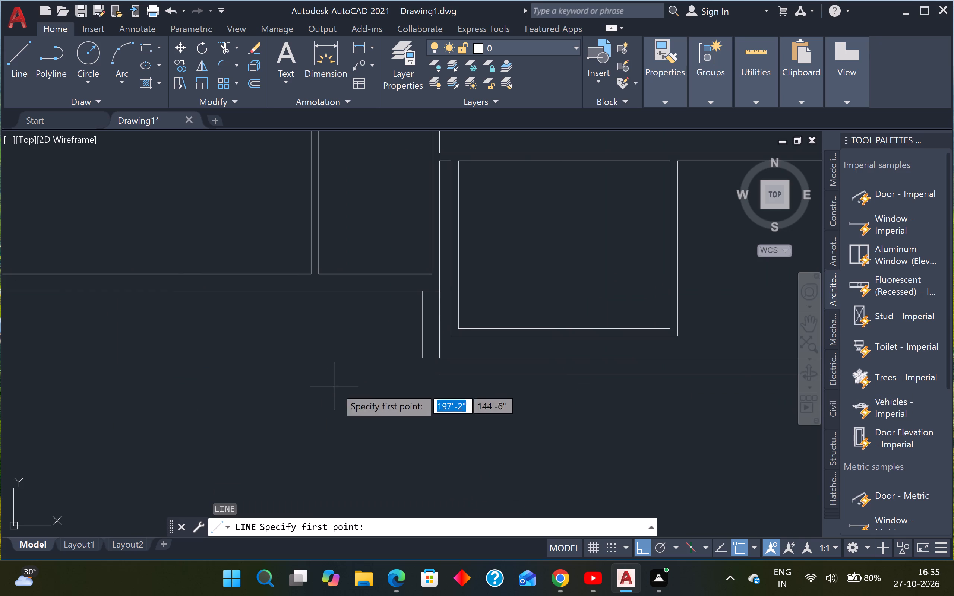
scroll(419, 355, "up", 2)
left_click(424, 364)
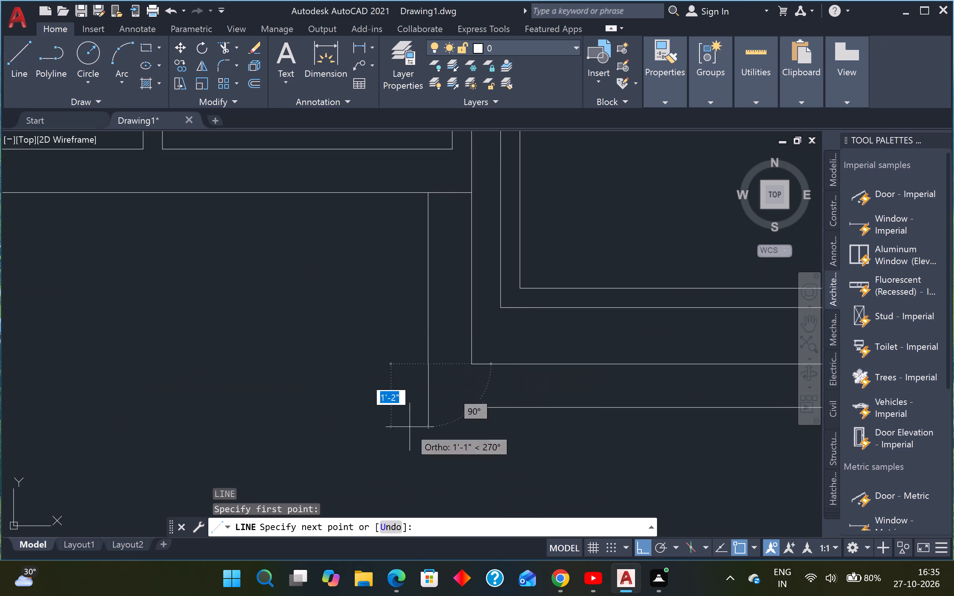
left_click(404, 448)
key("Escape")
key("l")
key("space")
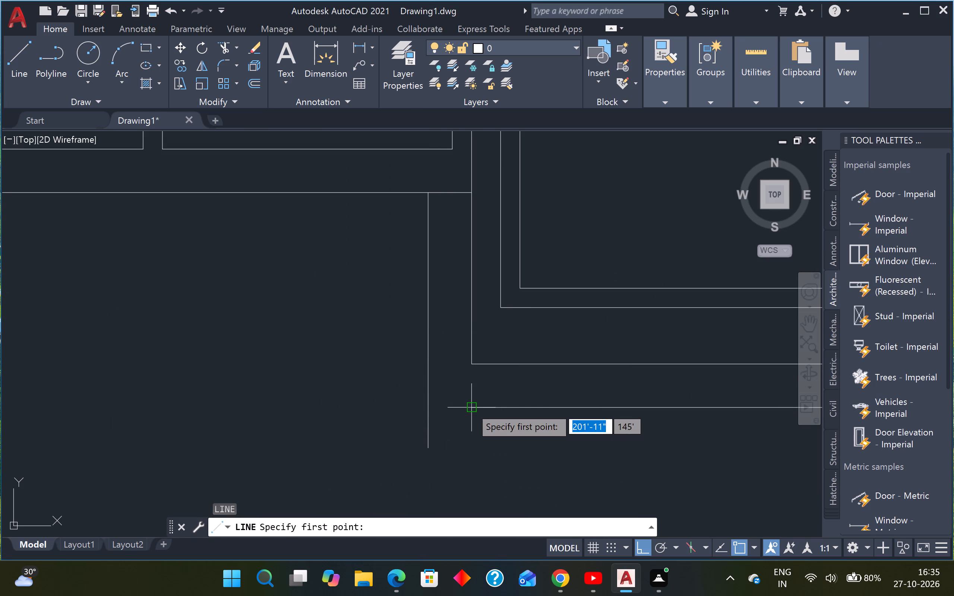
left_click(470, 407)
left_click(310, 408)
key("Escape")
Trim the overshoots of the two crossing lines to close the enclosure's outer southwest corner.
type("TR")
key("space")
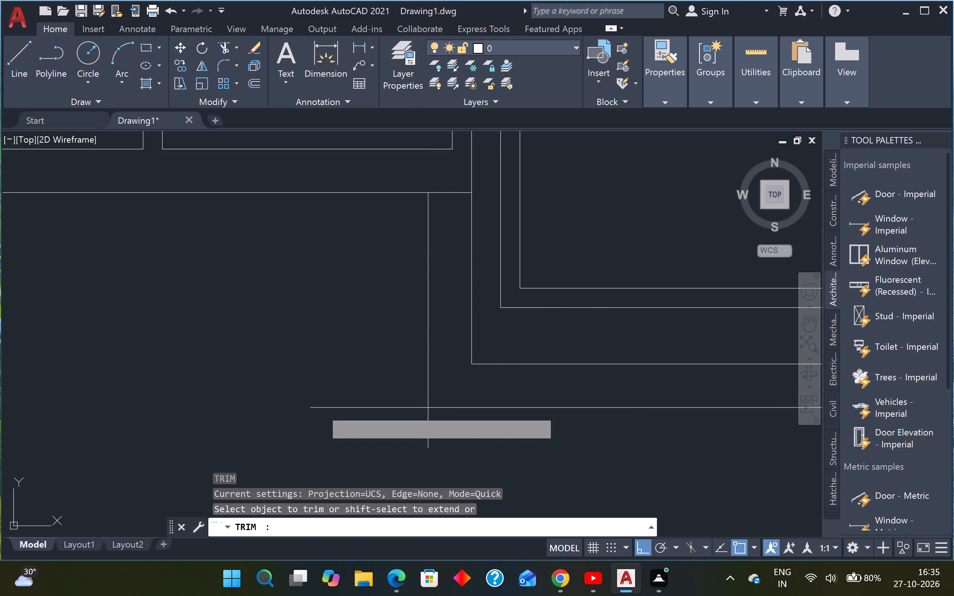
left_click(387, 372)
left_click(383, 435)
left_click(411, 420)
left_click(473, 412)
scroll(482, 424, "down", 3)
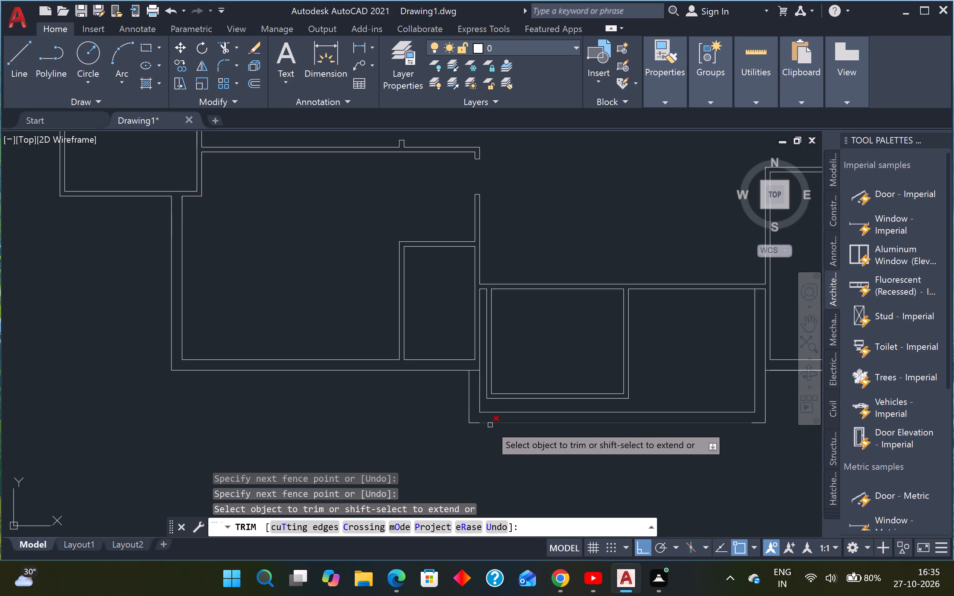
middle_click_drag(488, 428, 357, 423)
scroll(507, 394, "up", 1)
scroll(509, 388, "down", 2)
scroll(457, 393, "up", 1)
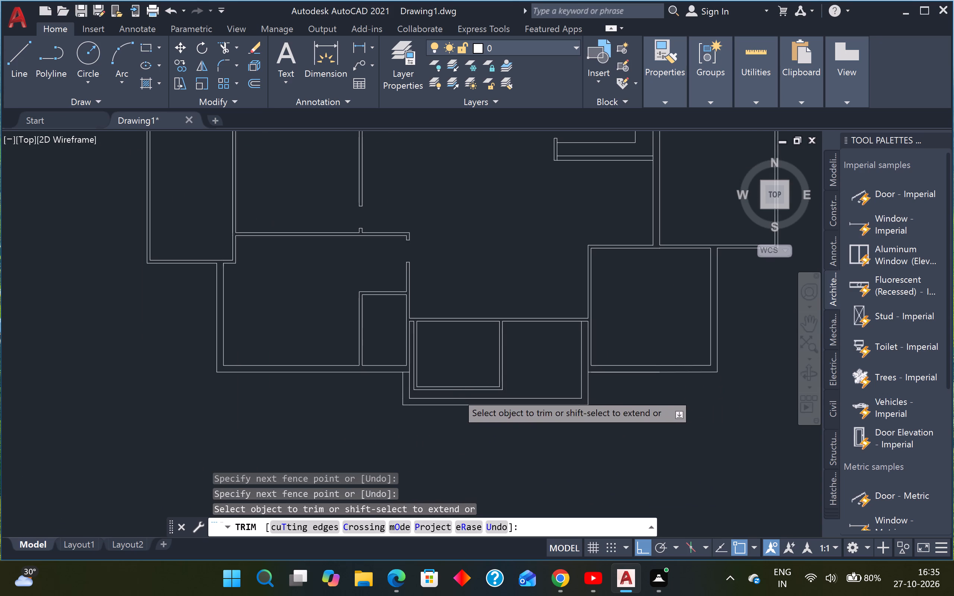
scroll(457, 393, "up", 1)
key("Escape")
key("Escape")
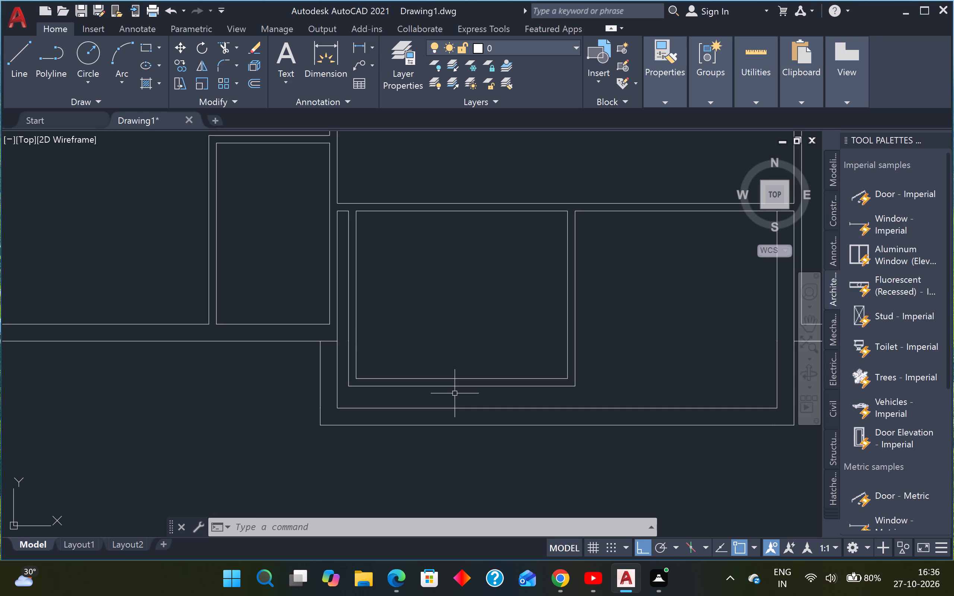
key("Escape")
key("Escape")
Draw short vertical lines south from the inner room's southwest and southeast inside corners, crossing its south wall.
type("L")
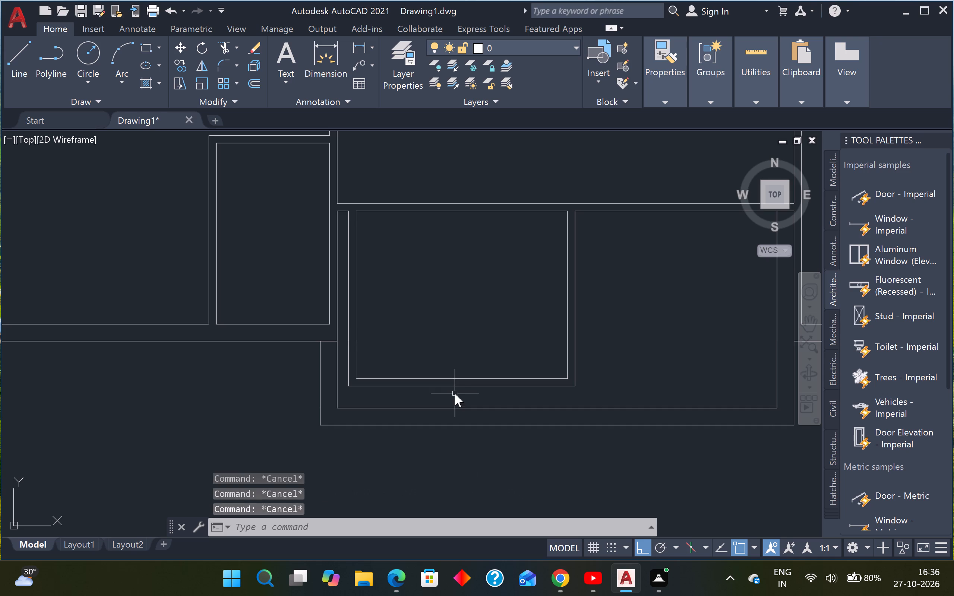
key("space")
scroll(379, 390, "up", 1)
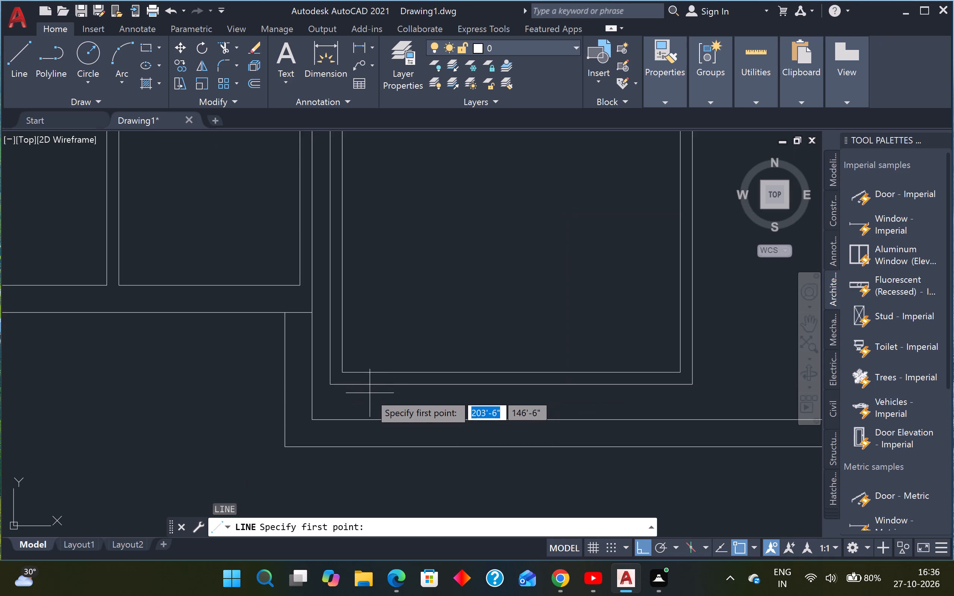
scroll(369, 393, "up", 1)
scroll(324, 382, "up", 3)
left_click(329, 294)
left_click(308, 469)
key("Escape")
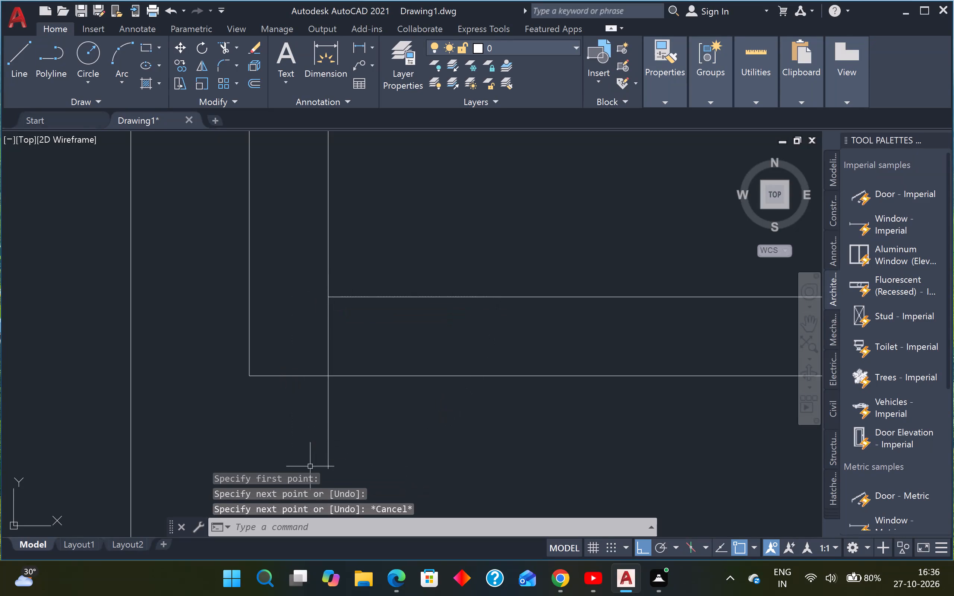
scroll(344, 449, "down", 3)
scroll(611, 412, "down", 3)
key("space")
scroll(682, 426, "up", 3)
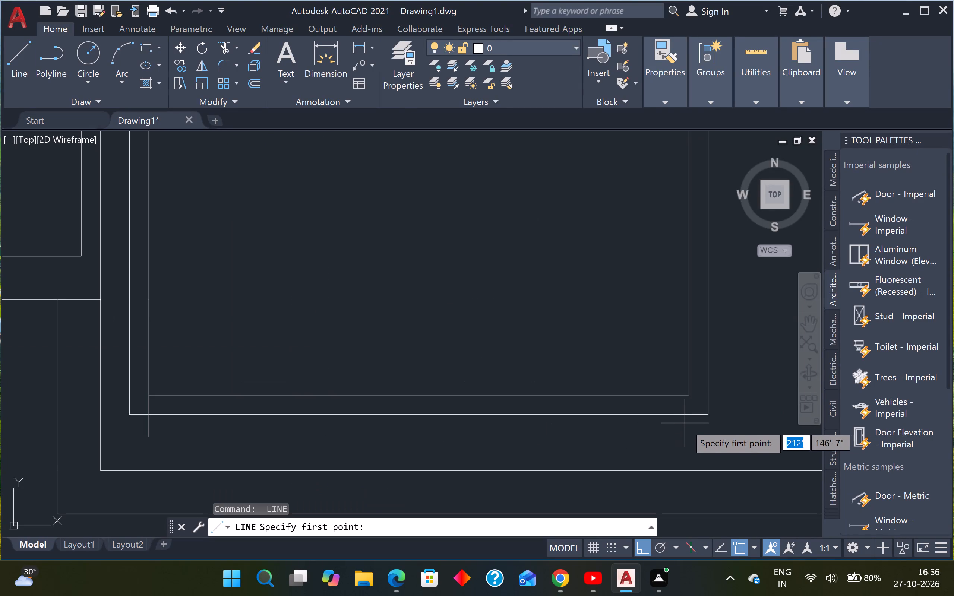
left_click(689, 392)
left_click(689, 445)
key("Escape")
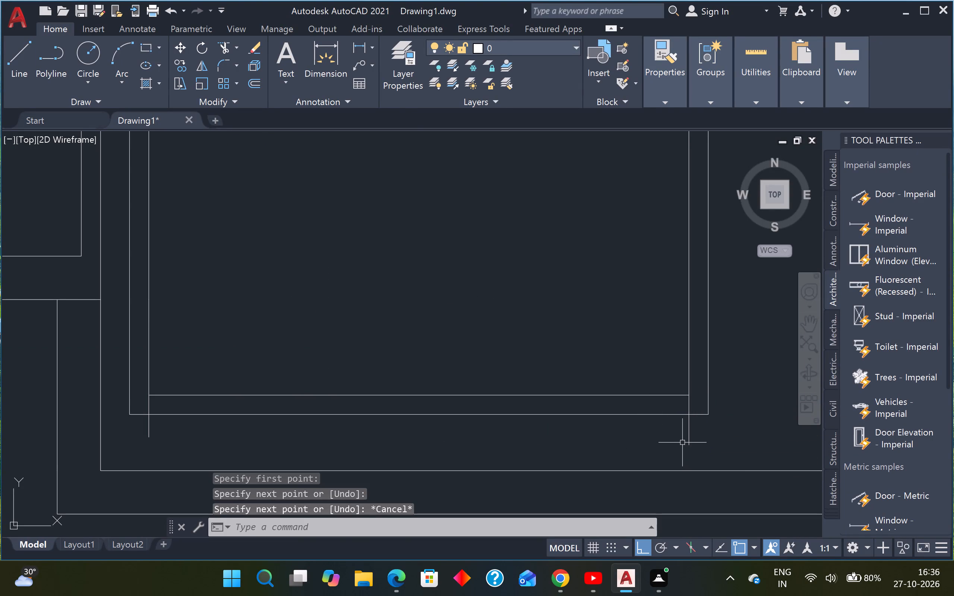
Trim the parts of both short vertical lines that extend below the inner room's south wall.
key("t")
type("R")
key("space")
left_click_drag(691, 428, 681, 426)
left_click(658, 423)
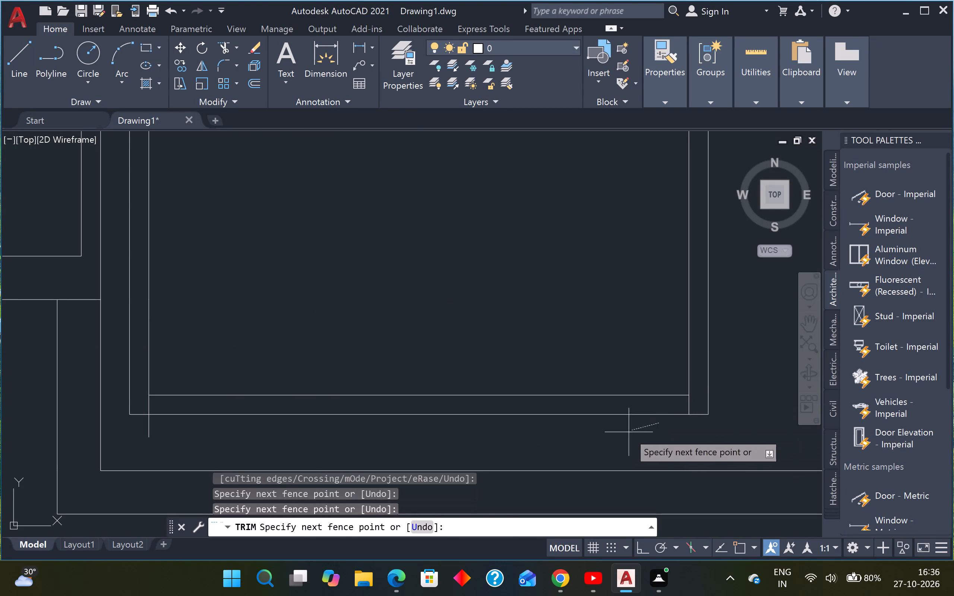
left_click(125, 433)
key("Escape")
key("Escape")
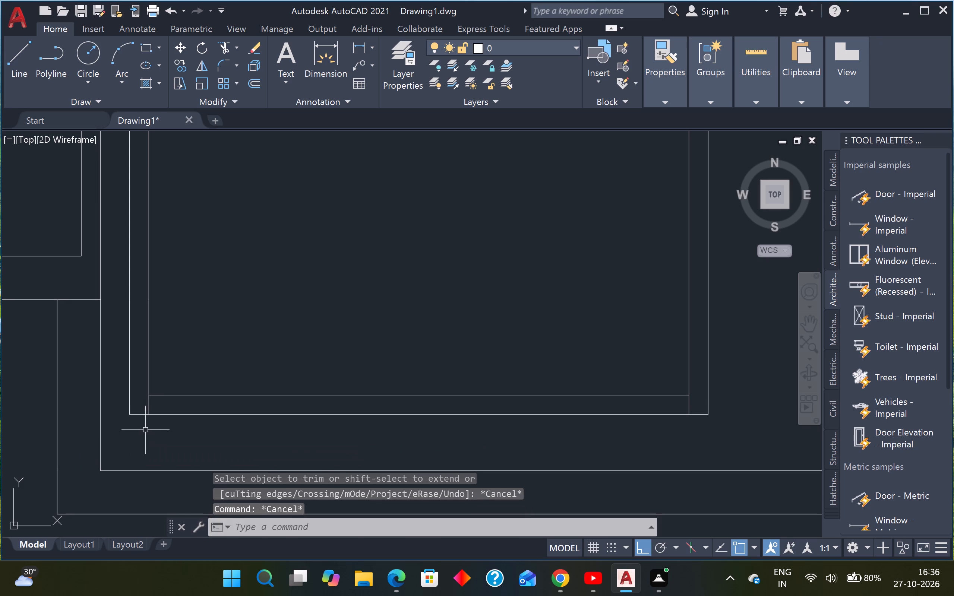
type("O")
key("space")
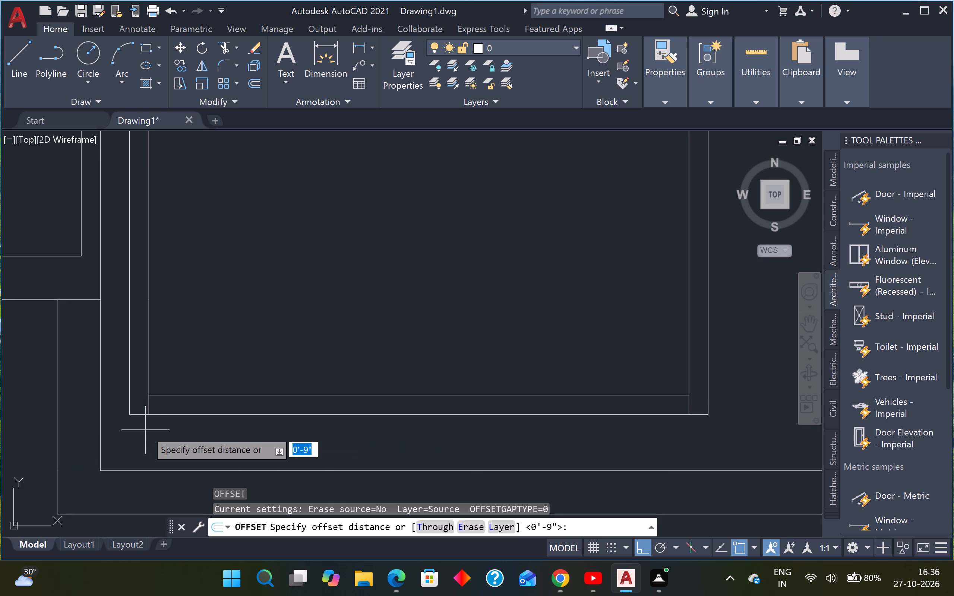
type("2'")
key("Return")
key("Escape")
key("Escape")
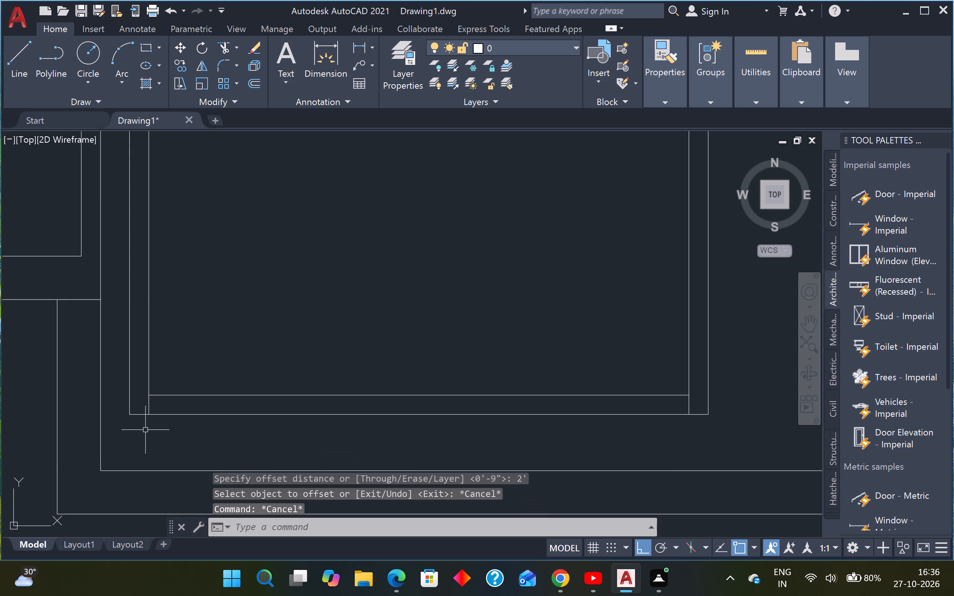
Offset the short vertical line at the west end of the inner room's south wall 3' east.
type("O")
key("space")
type("4'")
key("Return")
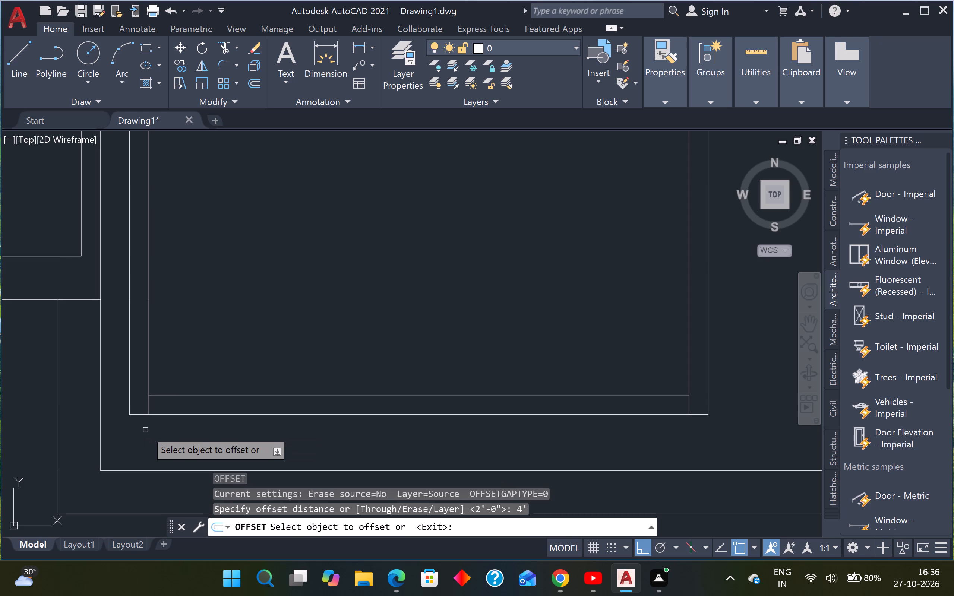
left_click(148, 401)
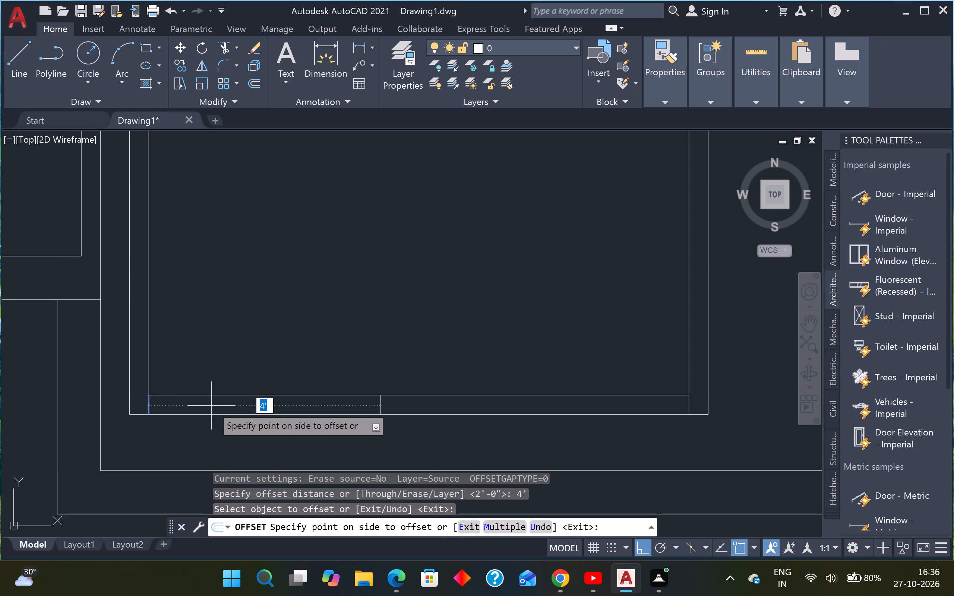
type("3'")
key("Return")
key("Escape")
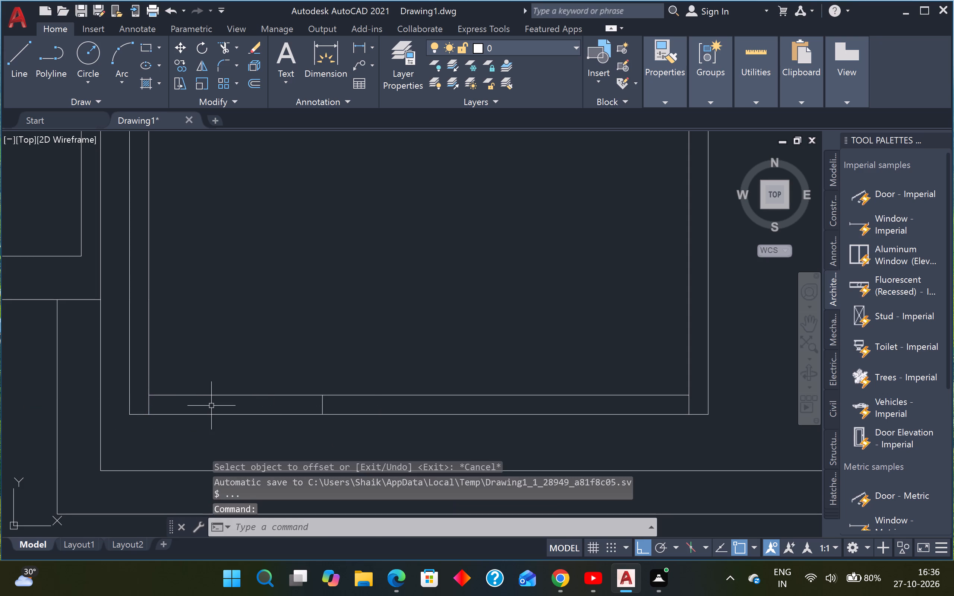
Offset the short vertical line at the east end of the inner room's south wall 3' west.
key("space")
key("space")
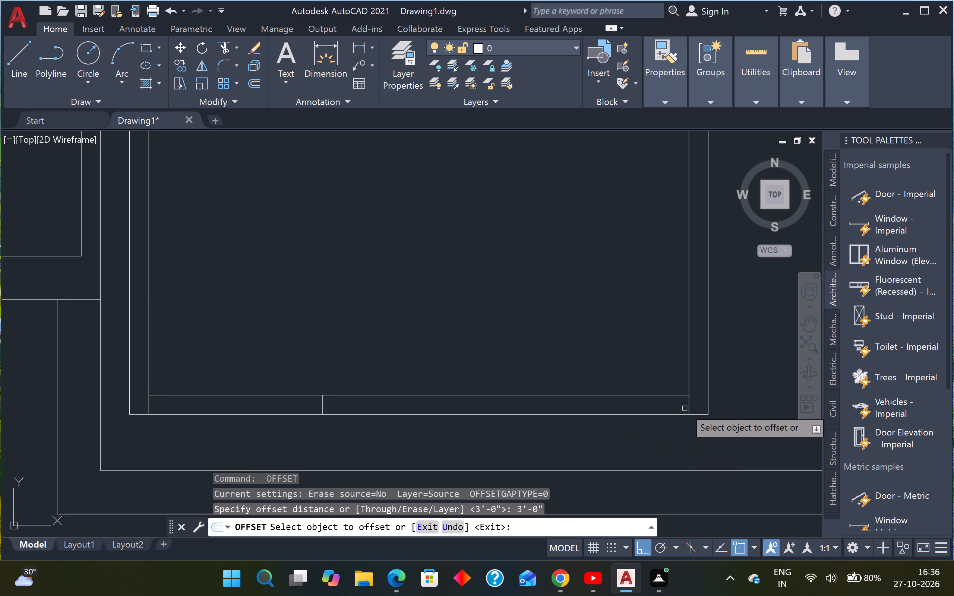
left_click_drag(691, 407, 687, 407)
left_click(543, 409)
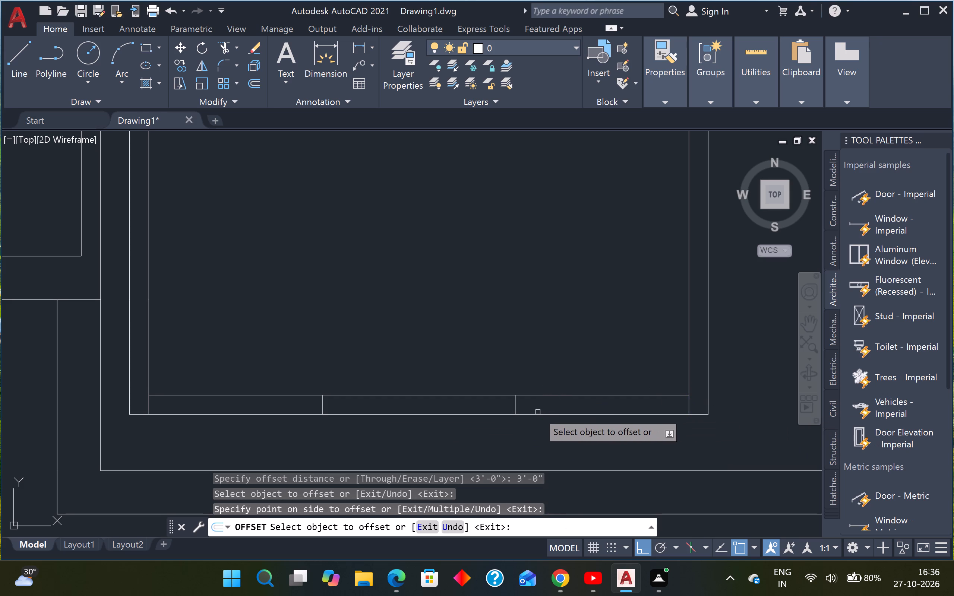
key("Escape")
key("Escape")
key("Escape")
scroll(545, 443, "down", 2)
scroll(533, 447, "up", 2)
key("Escape")
key("Escape")
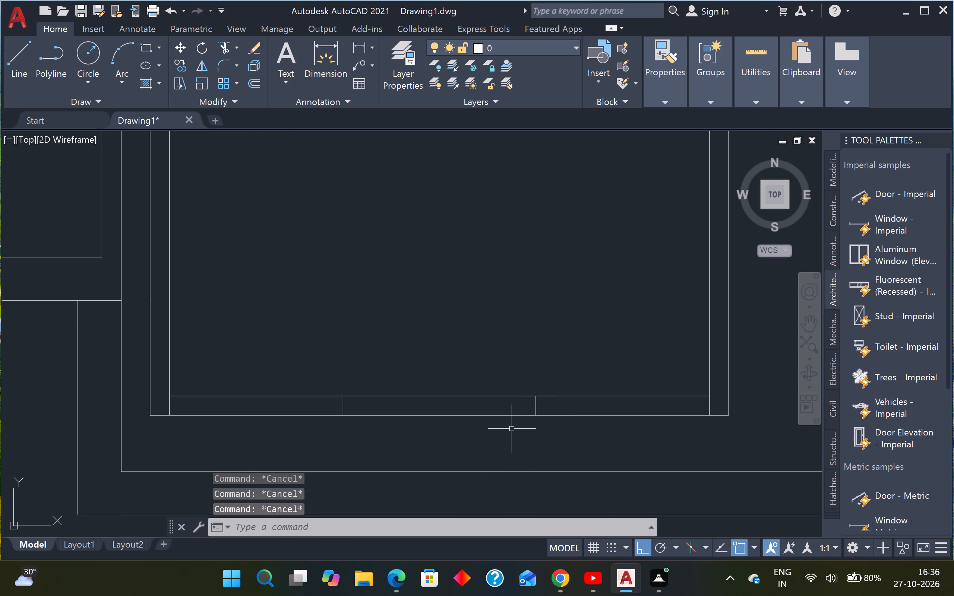
Trim both south wall lines between the two offset lines to open a gap in the inner room's south wall.
type("TR")
key("space")
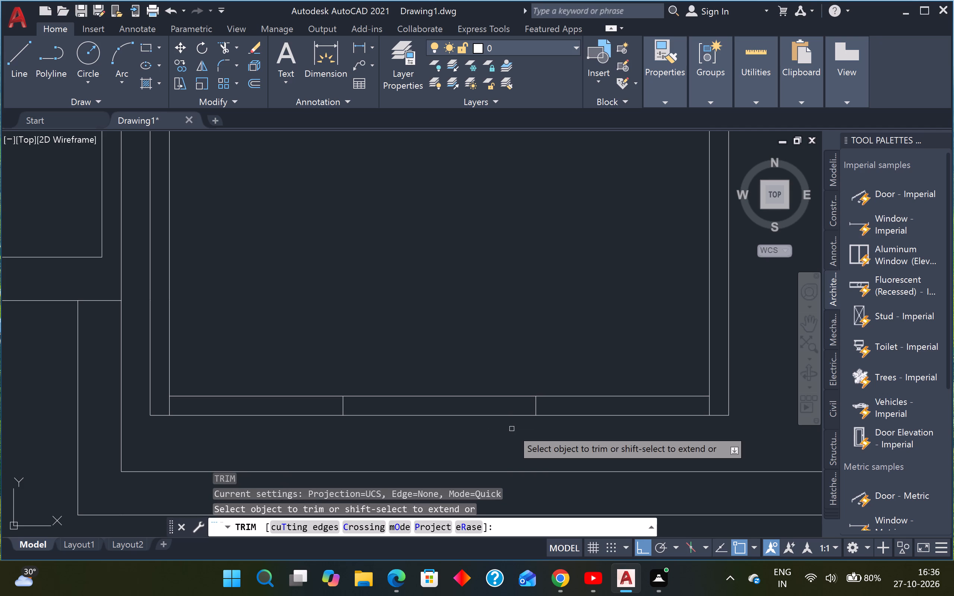
left_click(496, 387)
left_click(478, 437)
scroll(473, 415, "down", 2)
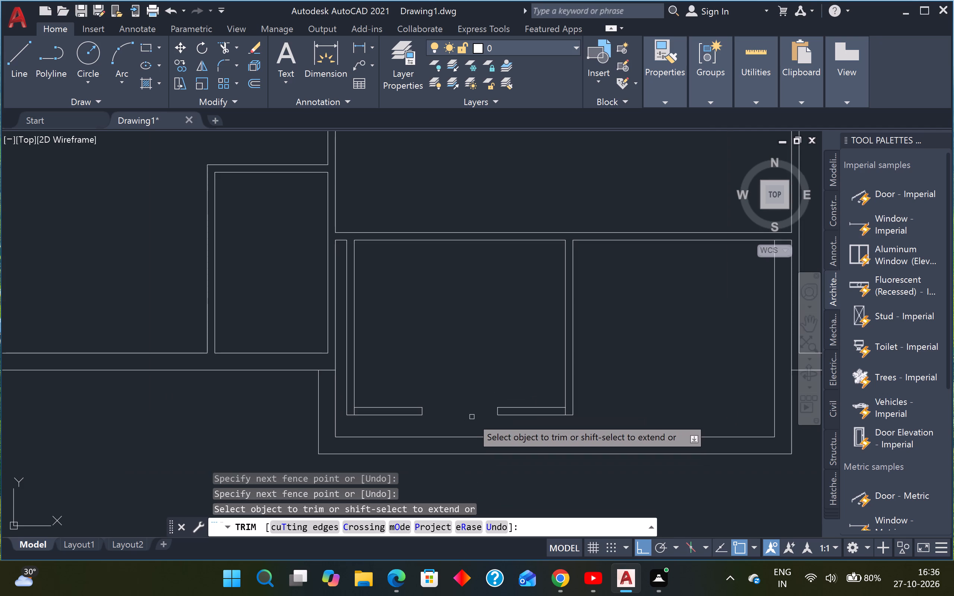
middle_click_drag(468, 416, 423, 395)
key("Escape")
key("Escape")
key("Escape")
Draw a rectangle about 2'-2" deep from the southwest corner of the inner room's south opening, extending across the outer wall.
type("REC")
key("space")
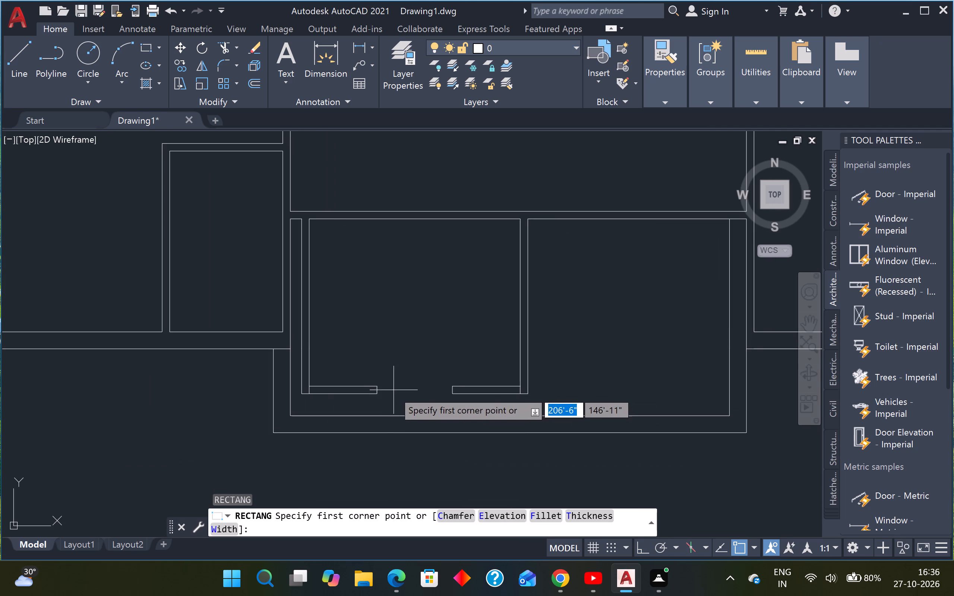
left_click(376, 397)
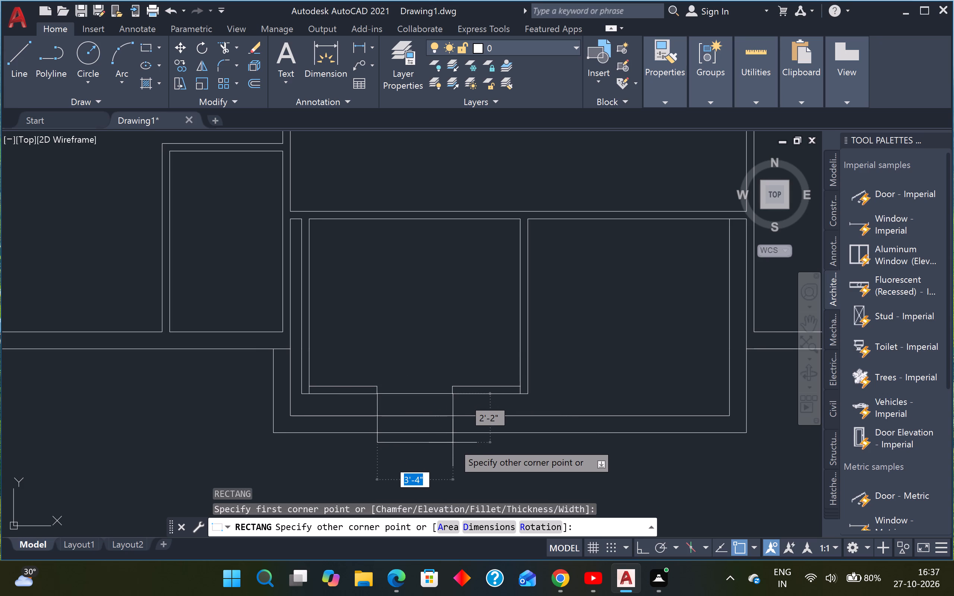
left_click(464, 443)
key("Escape")
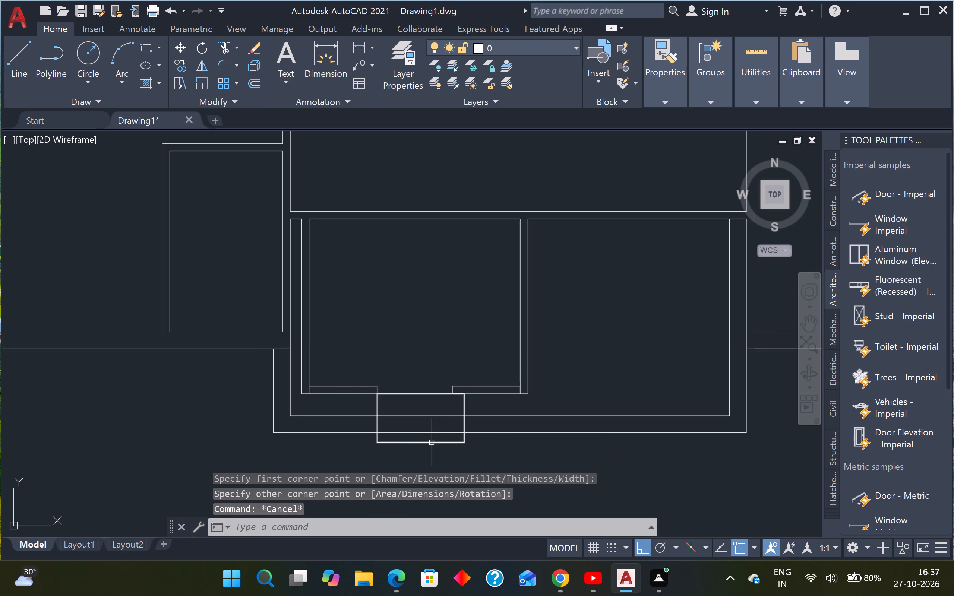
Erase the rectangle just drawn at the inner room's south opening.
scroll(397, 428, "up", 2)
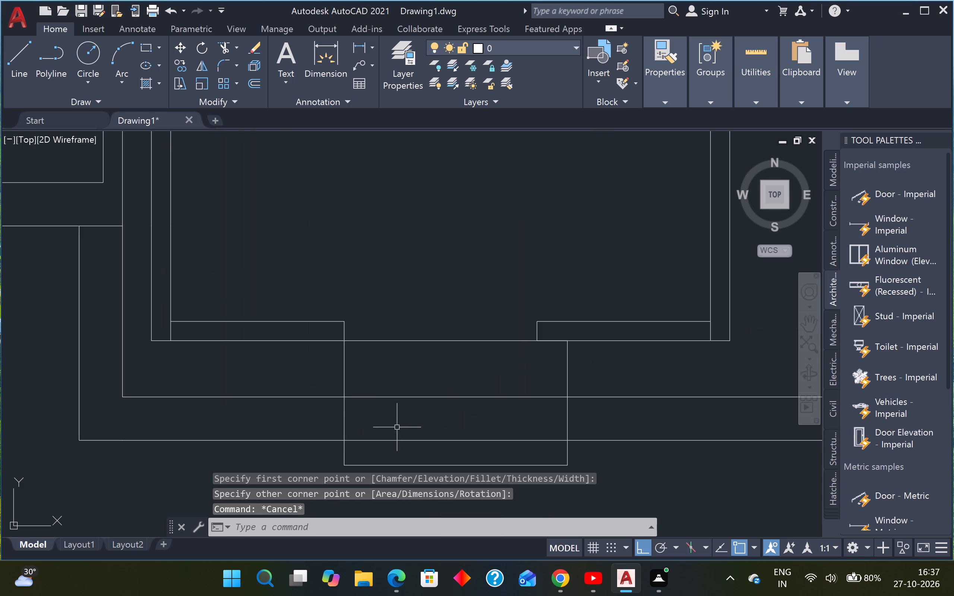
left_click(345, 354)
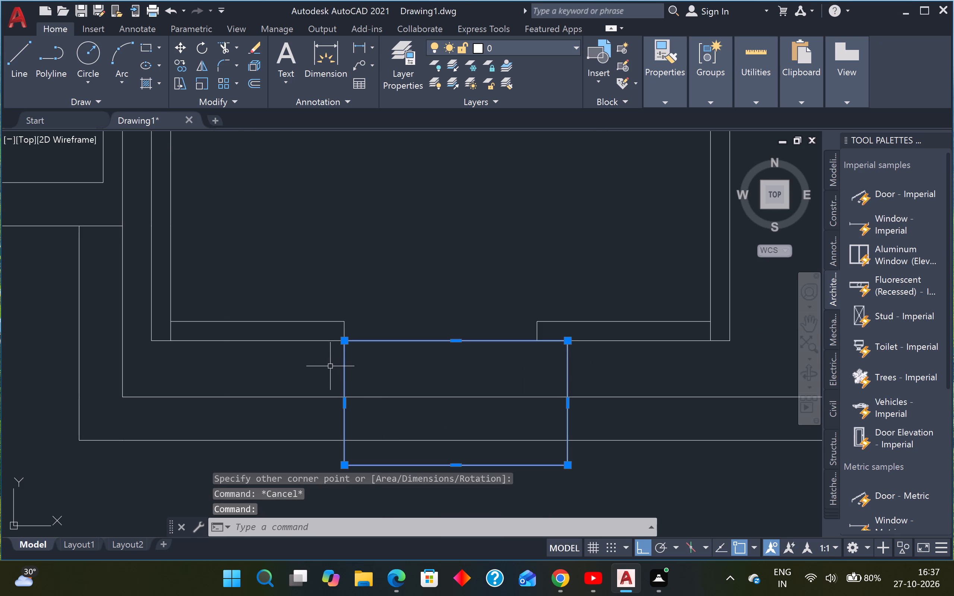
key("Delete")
Draw a rectangle about 3'-10" by 2'-1" below the inner room's south opening, starting slightly west of the opening's west edge.
type("REC")
key("space")
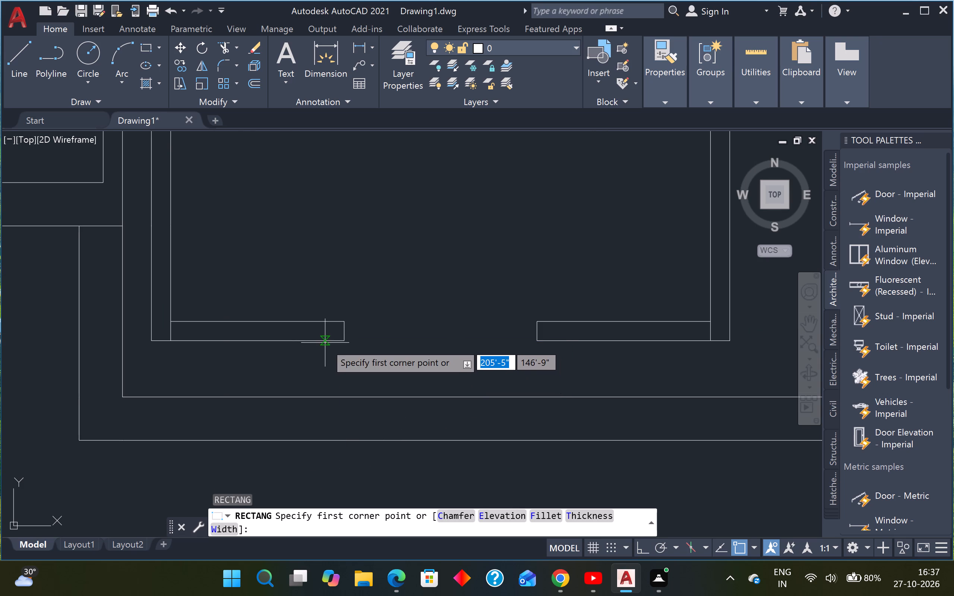
left_click(325, 342)
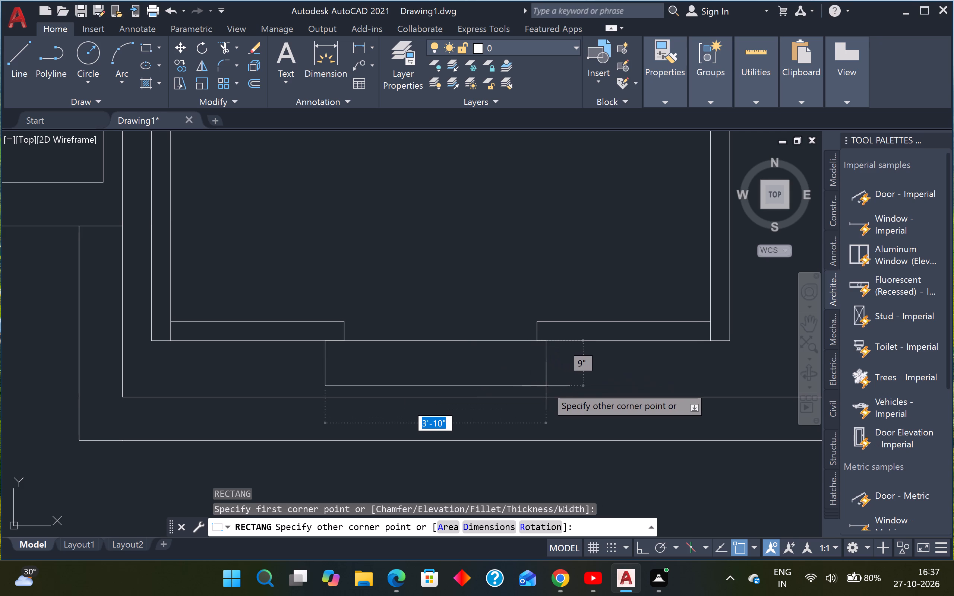
left_click(547, 459)
key("Escape")
scroll(500, 425, "down", 2)
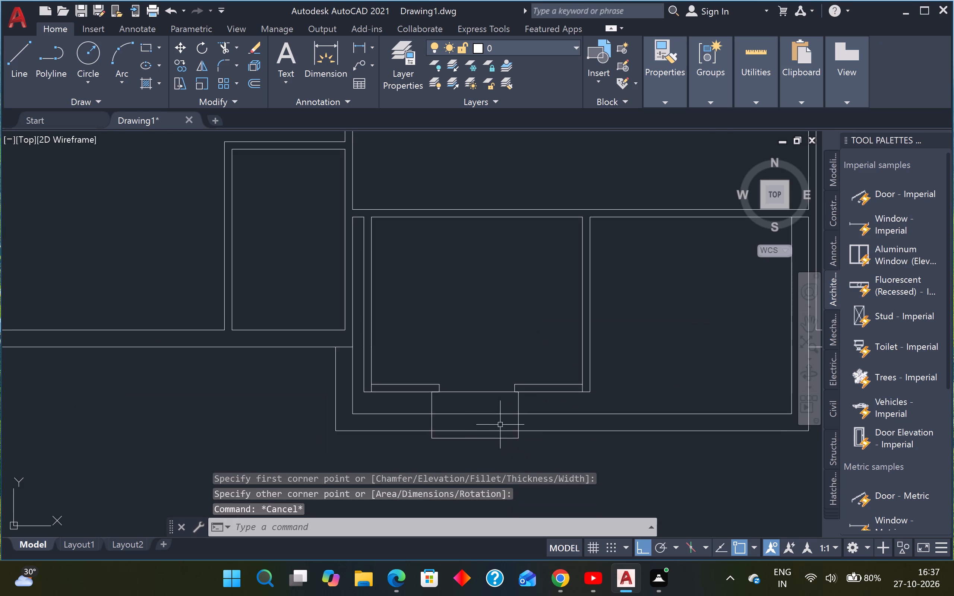
Trim the leftover vertical line stubs inside the south wall at the inner room's southwest and southeast corners.
middle_click_drag(457, 431, 478, 382)
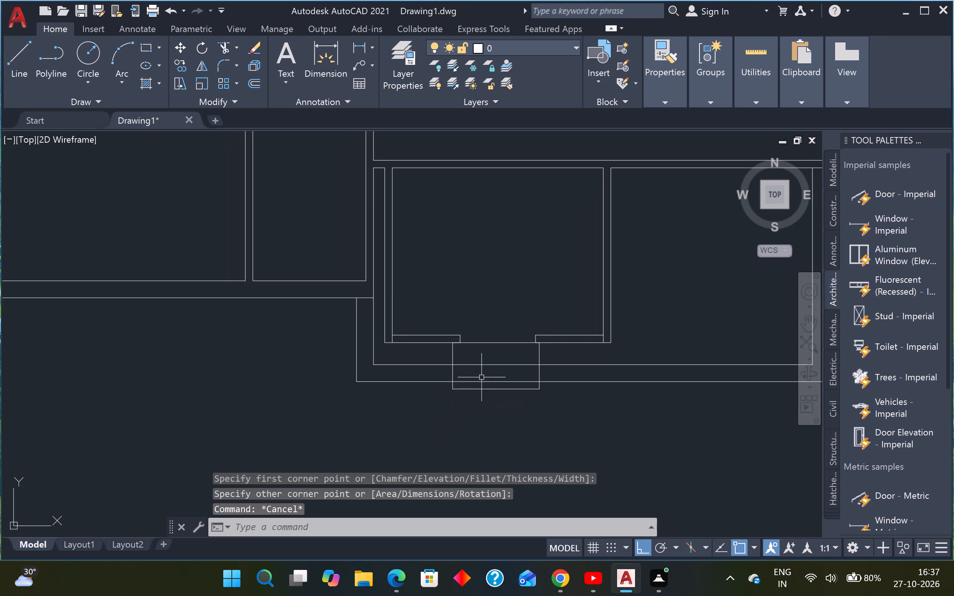
scroll(465, 394, "down", 1)
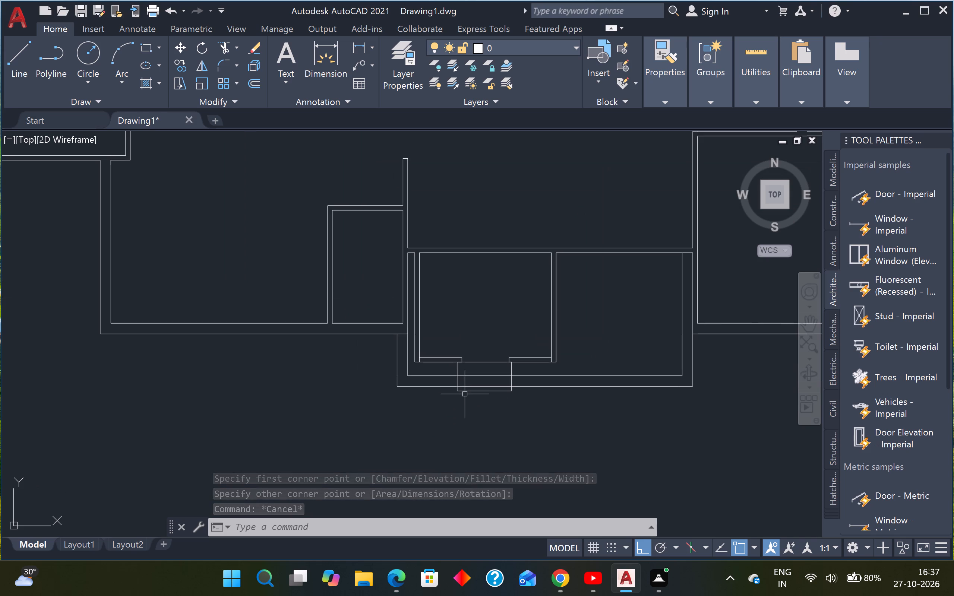
key("t")
type("R")
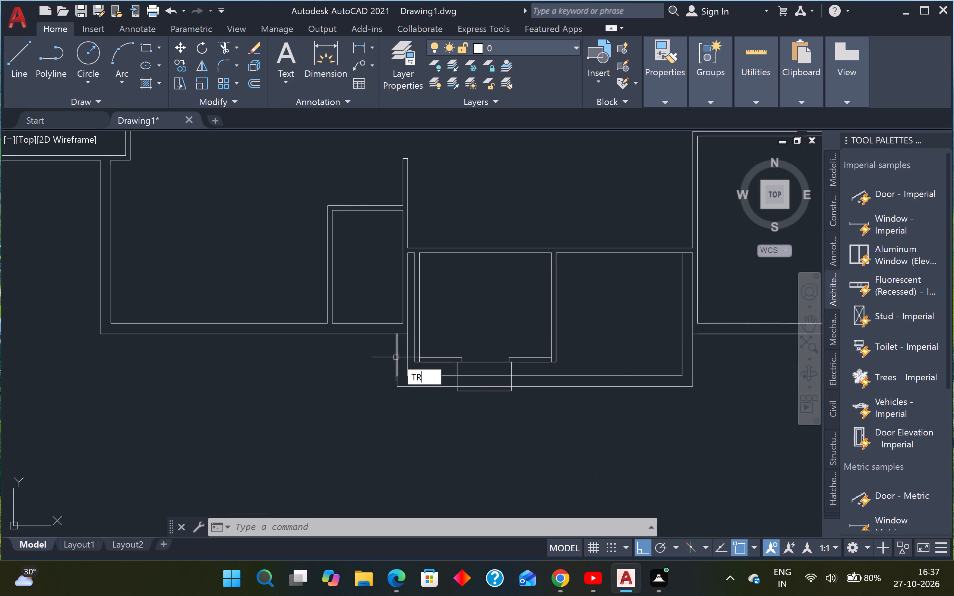
key("space")
scroll(420, 359, "up", 6)
left_click(423, 360)
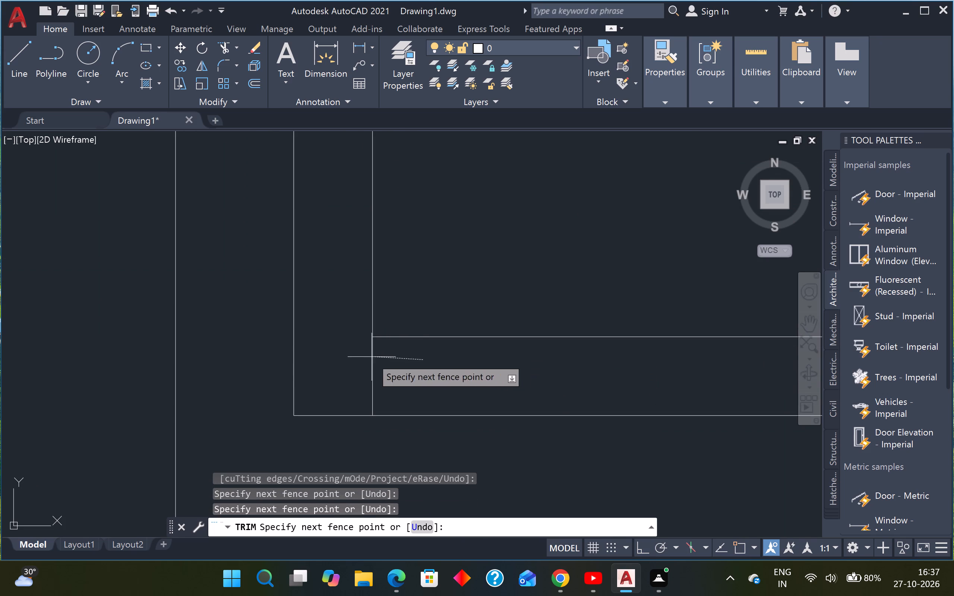
left_click(366, 357)
scroll(372, 352, "down", 7)
scroll(481, 347, "up", 3)
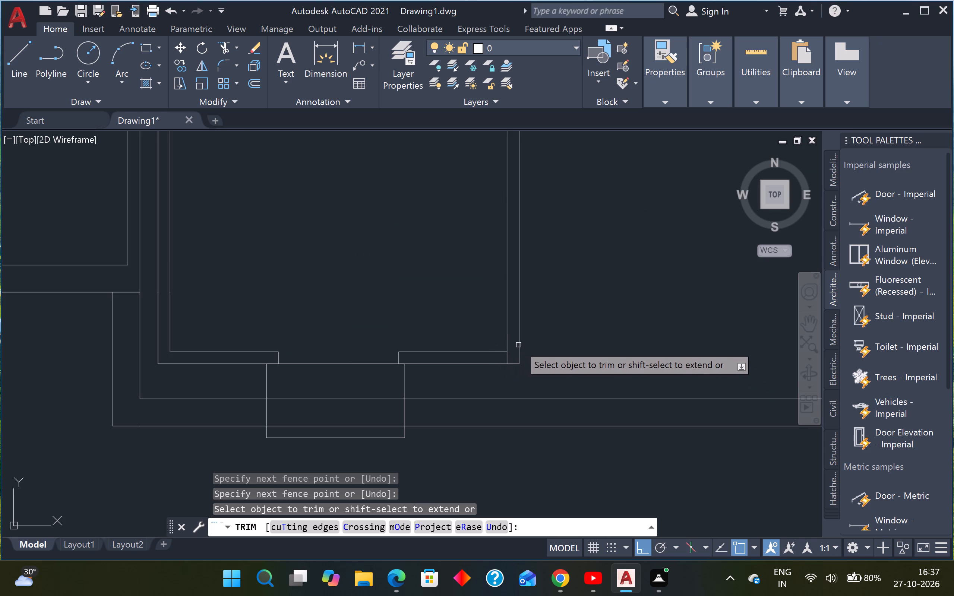
scroll(498, 356, "up", 3)
left_click(539, 355)
left_click(492, 364)
scroll(492, 364, "down", 2)
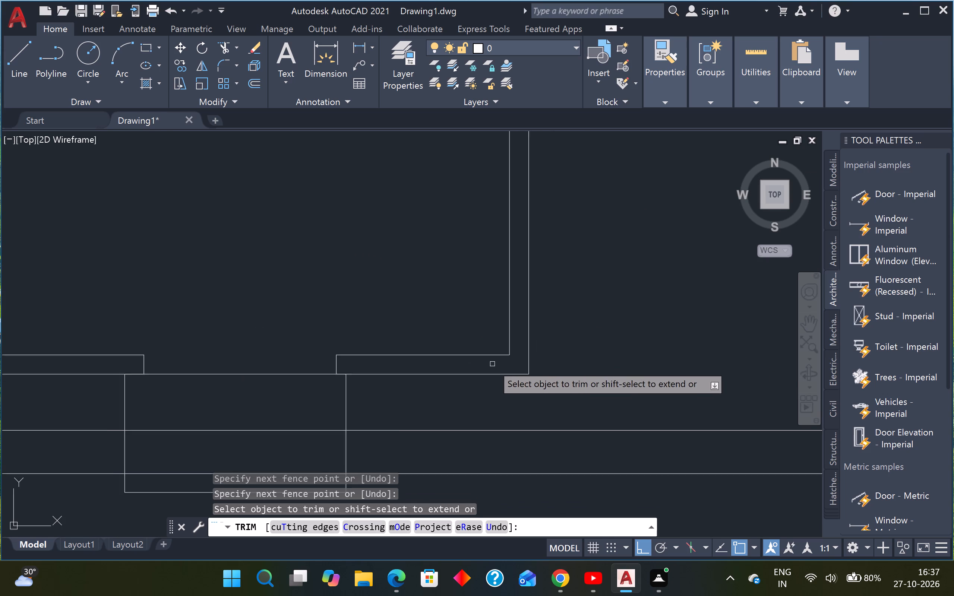
scroll(491, 364, "down", 1)
middle_click_drag(359, 315, 360, 315)
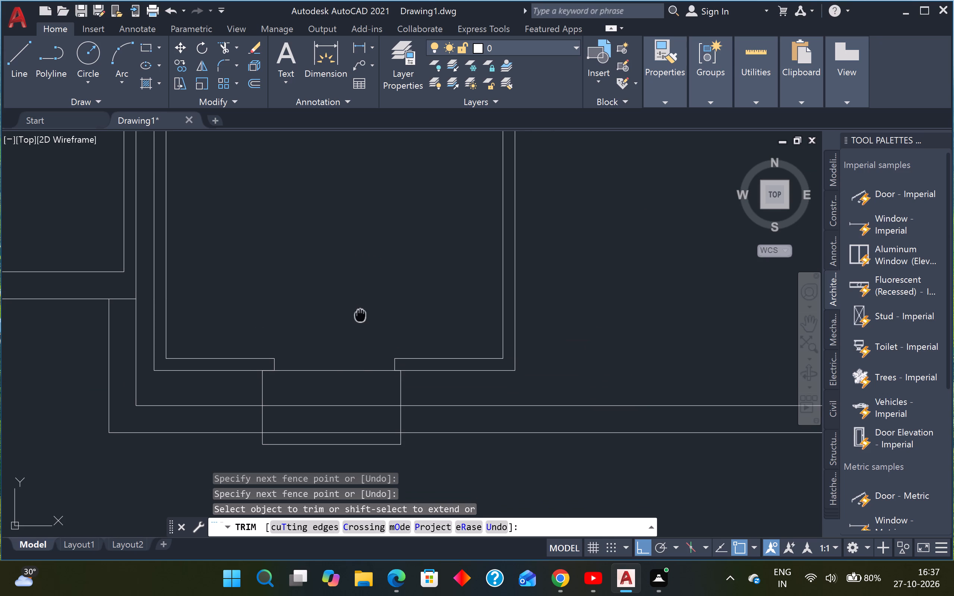
middle_click_drag(360, 315, 400, 311)
key("Escape")
key("Escape")
scroll(402, 311, "down", 2)
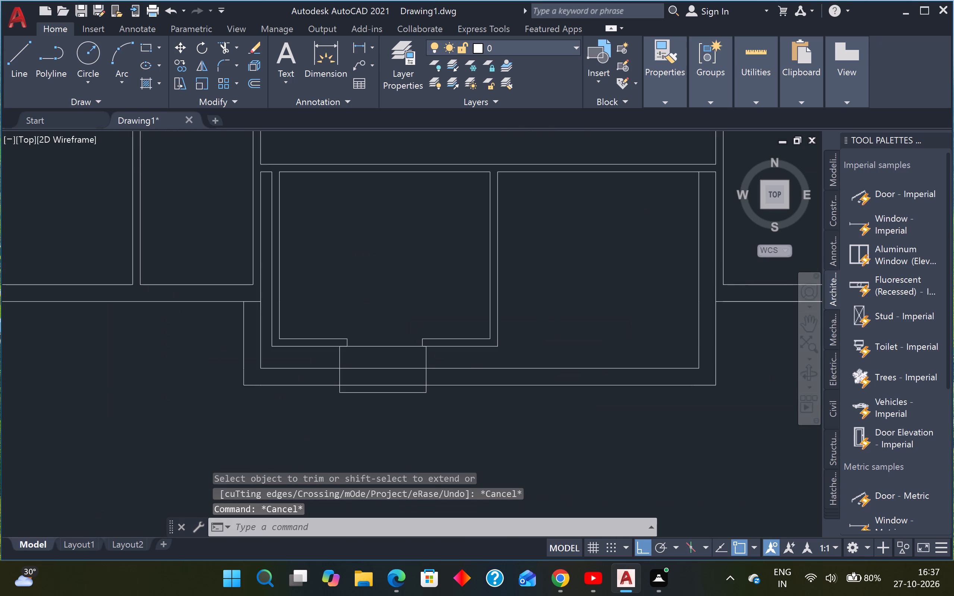
middle_click_drag(403, 304, 412, 323)
key("Escape")
Measure the inner room's south opening and the rectangle below it.
left_click(751, 84)
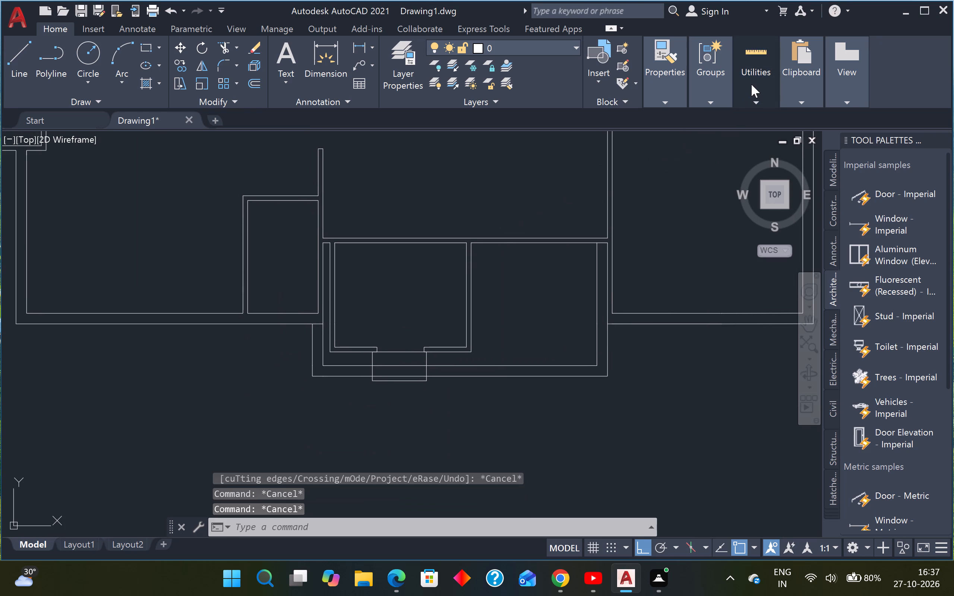
left_click(744, 121)
scroll(383, 350, "up", 3)
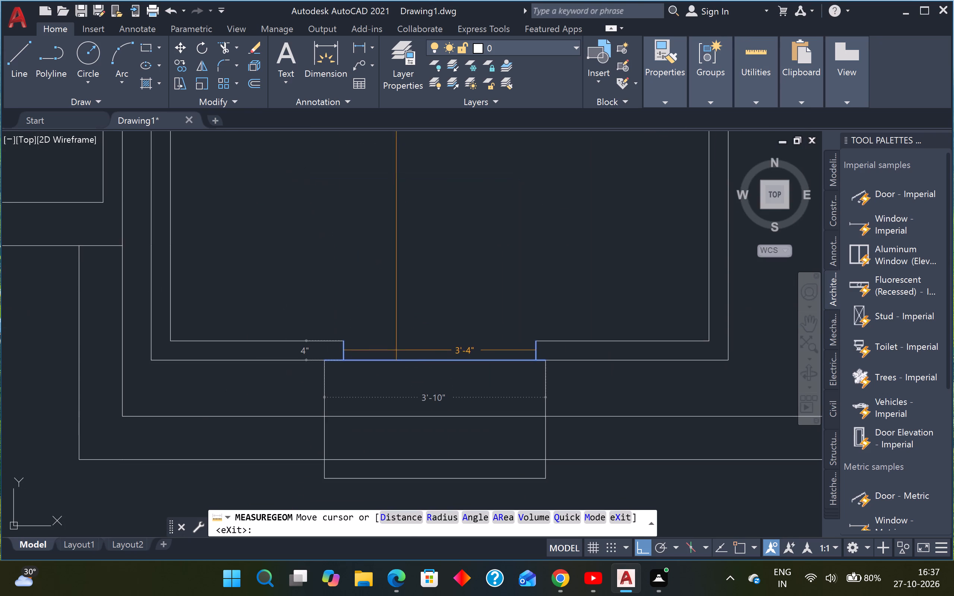
left_click(442, 351)
key("Escape")
Draw a vertical line from the midpoint of the inner room's north wall northward past the wall's outer line.
scroll(438, 328, "down", 4)
middle_click_drag(436, 304, 440, 326)
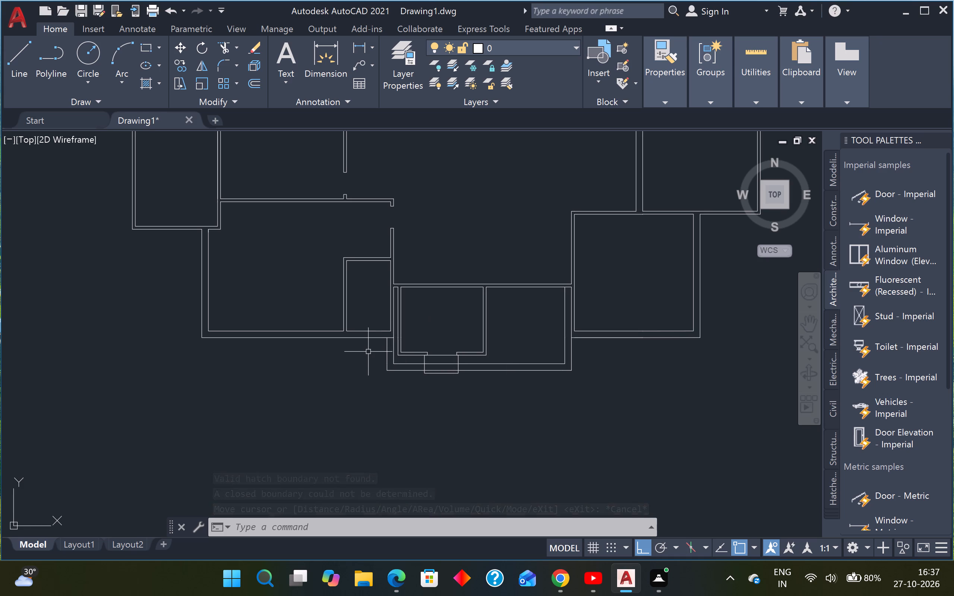
key("Escape")
key("Escape")
type("L")
key("space")
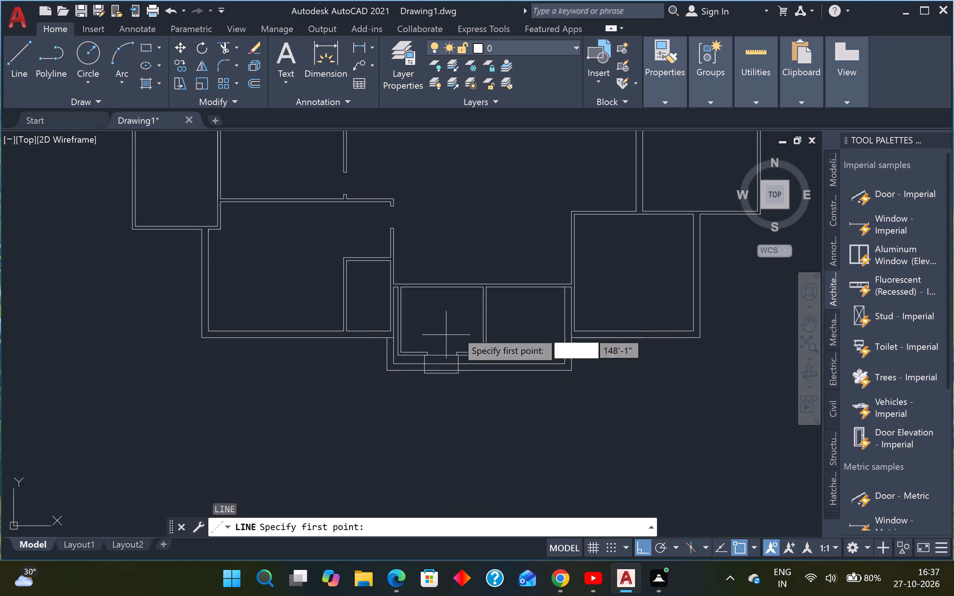
scroll(442, 285, "up", 3)
left_click(444, 294)
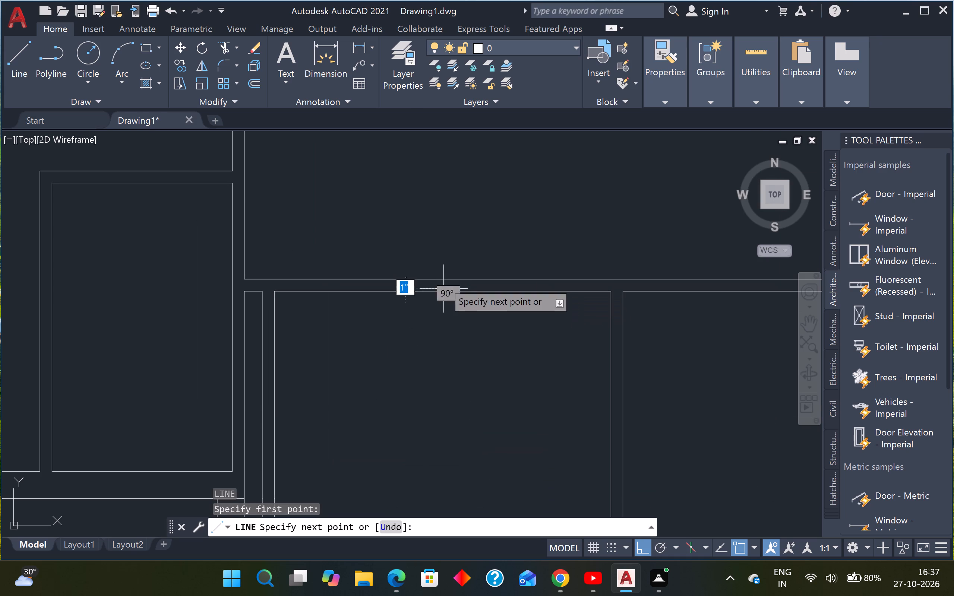
left_click(426, 219)
key("grave")
key("Escape")
key("Escape")
Trim the part of the vertical line that extends north of the inner room's north wall.
type("TR")
key("space")
left_click(459, 249)
left_click(411, 244)
key("Escape")
key("Escape")
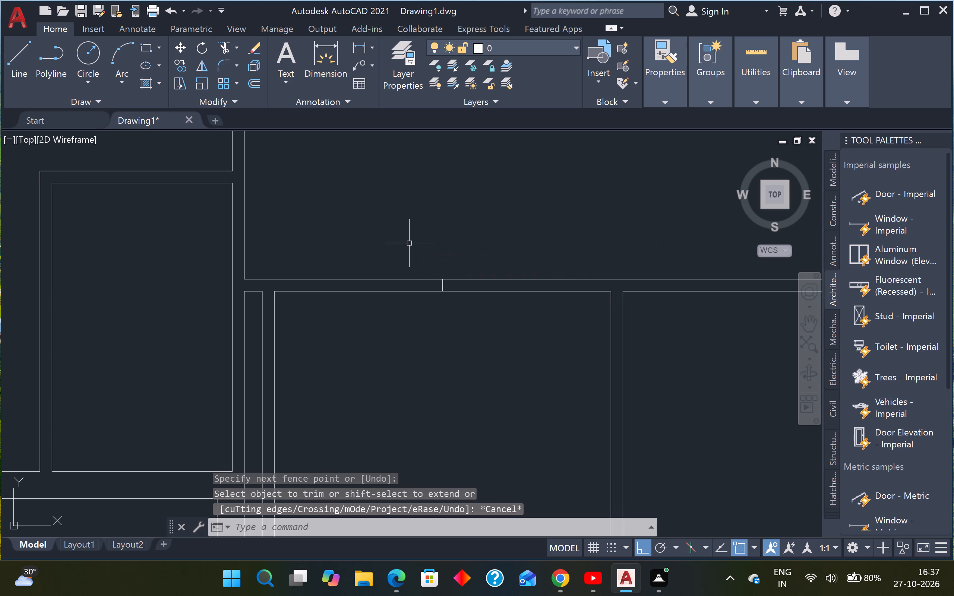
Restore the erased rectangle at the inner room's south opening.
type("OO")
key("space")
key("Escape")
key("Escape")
Offset the short centre line in the inner room's north wall 2' to the east and 2' to the west.
type("O")
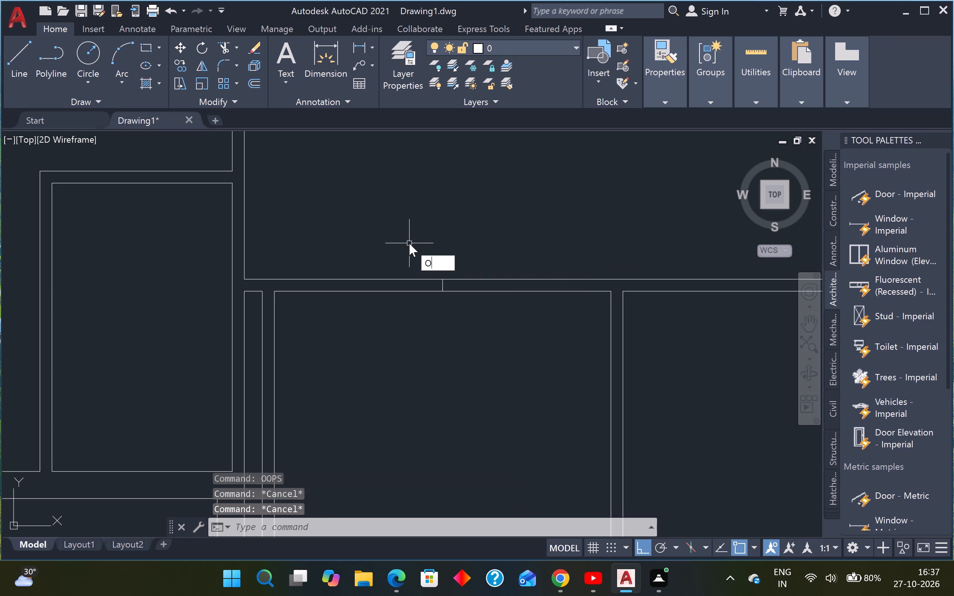
key("space")
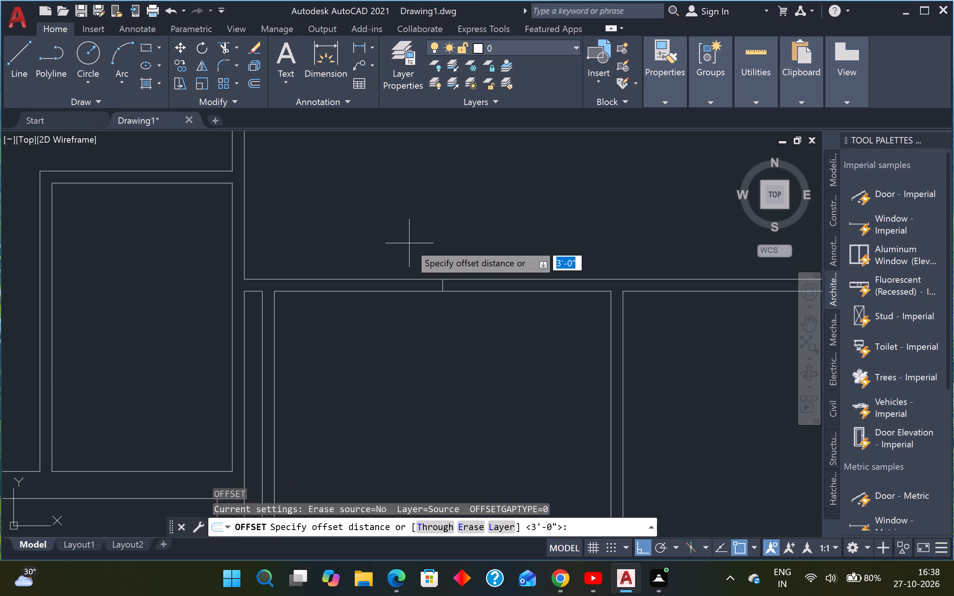
type("2'")
key("Return")
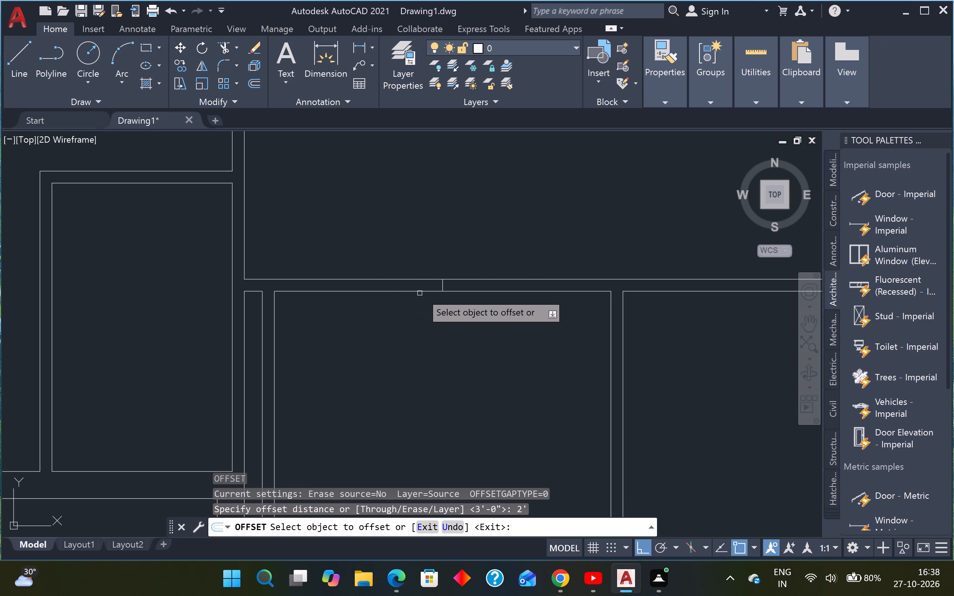
left_click(441, 284)
left_click(475, 283)
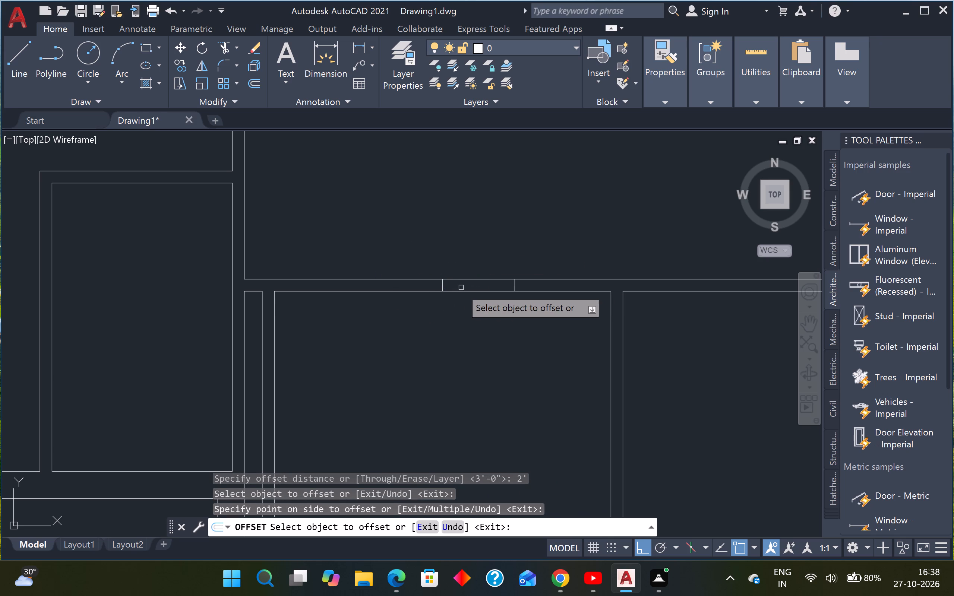
left_click(442, 288)
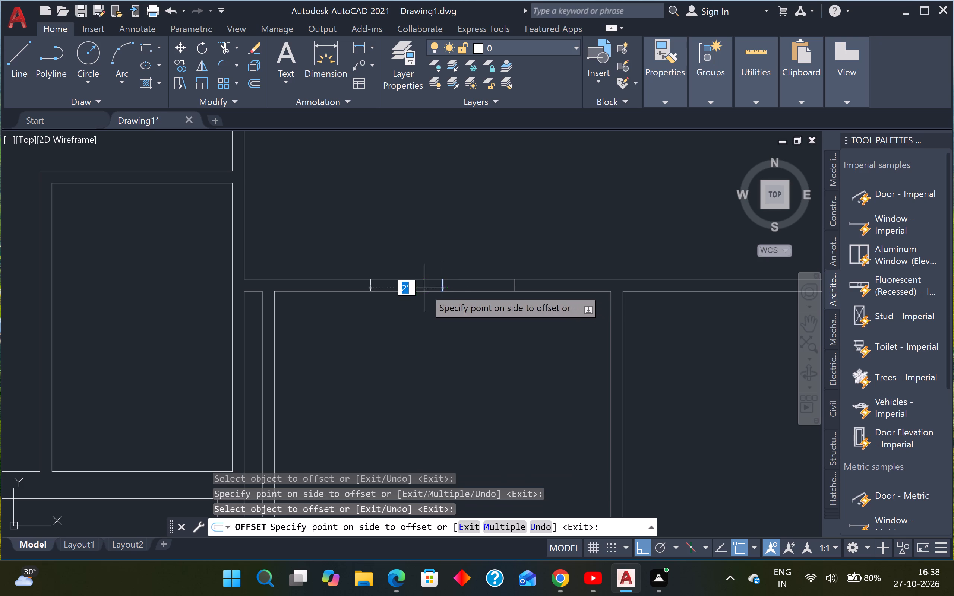
left_click(411, 286)
key("Escape")
key("Escape")
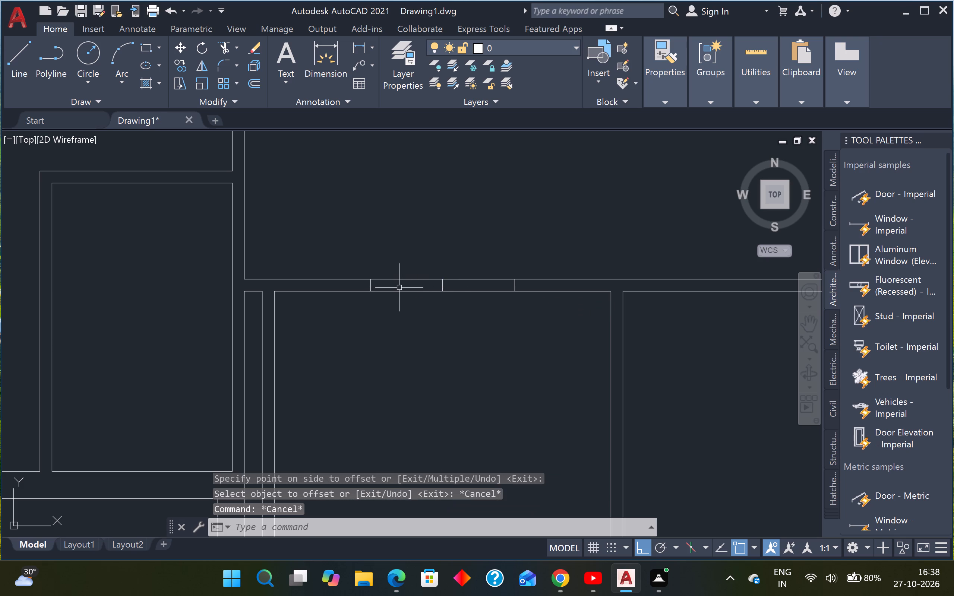
Trim both north wall lines between the two offset lines and remove the short centre line to open a gap.
type("TR")
key("space")
left_click(407, 260)
left_click(403, 330)
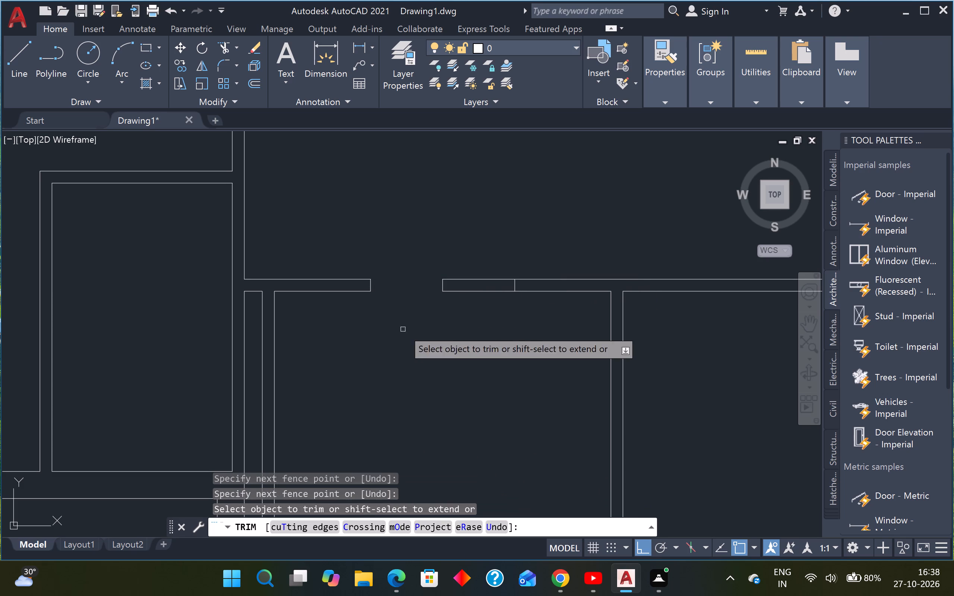
left_click_drag(502, 249, 500, 257)
left_click(491, 286)
left_click(471, 257)
left_click(482, 273)
left_click(462, 305)
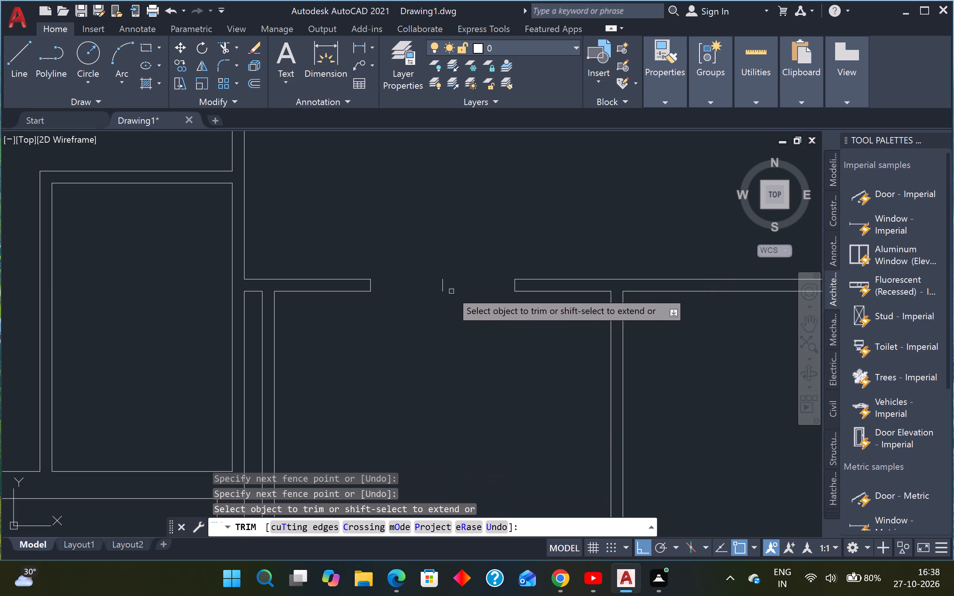
left_click(450, 290)
left_click(429, 290)
scroll(435, 275, "down", 3)
middle_click_drag(435, 280, 456, 266)
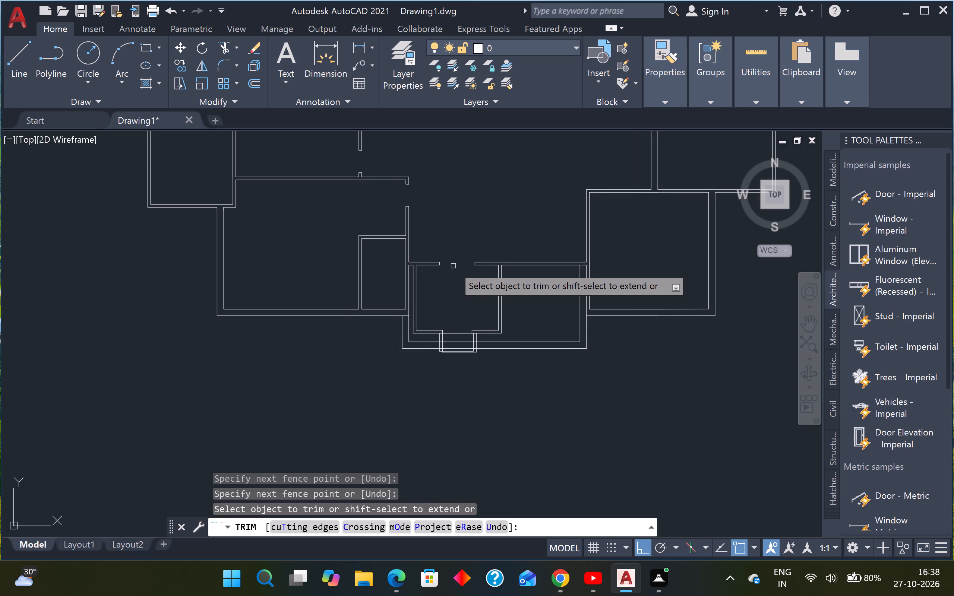
key("Escape")
key("Escape")
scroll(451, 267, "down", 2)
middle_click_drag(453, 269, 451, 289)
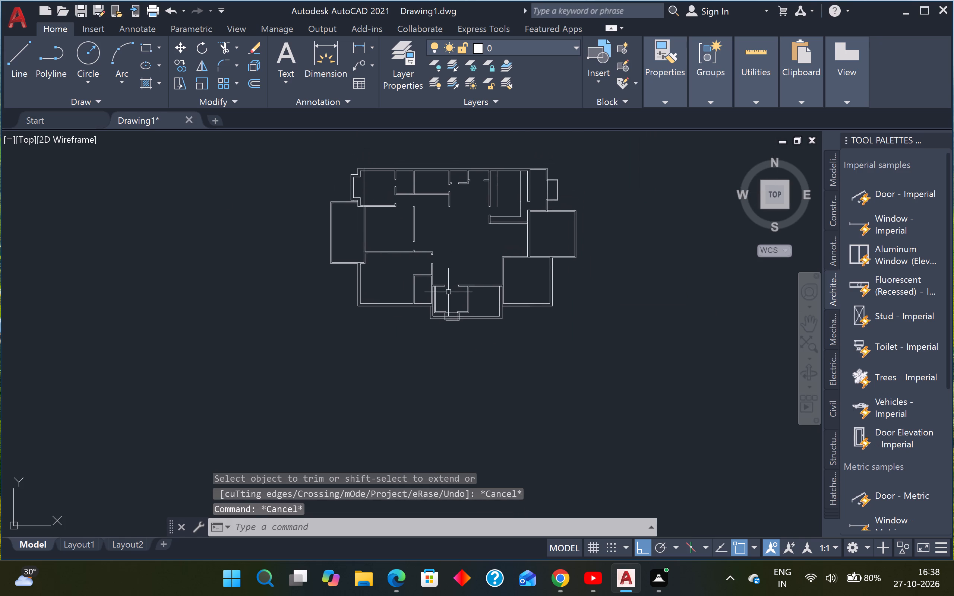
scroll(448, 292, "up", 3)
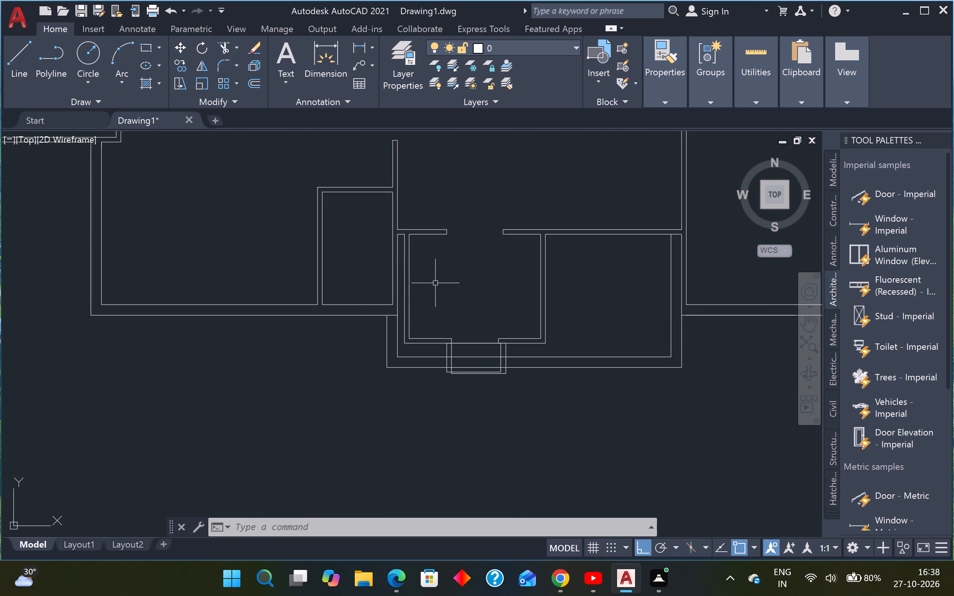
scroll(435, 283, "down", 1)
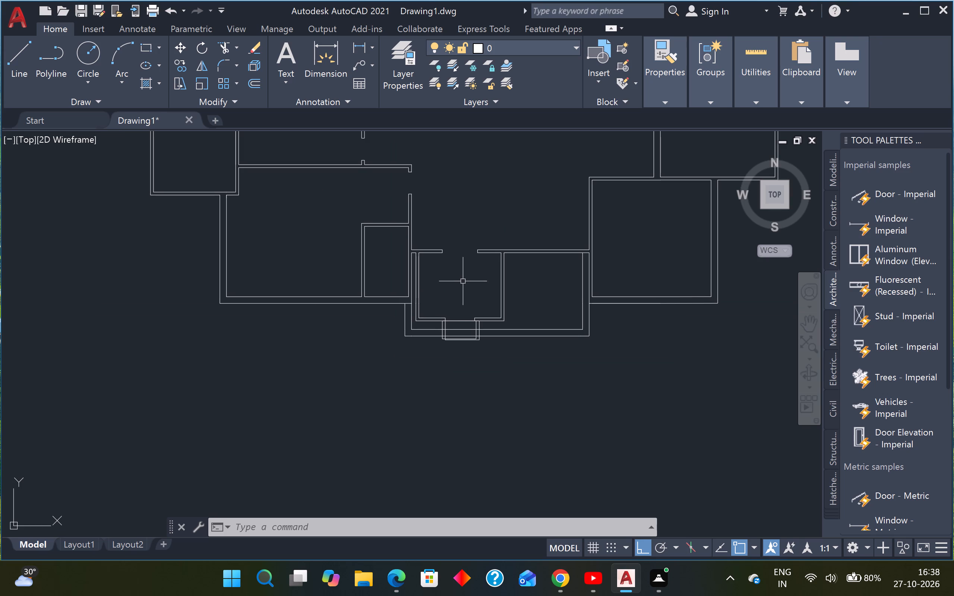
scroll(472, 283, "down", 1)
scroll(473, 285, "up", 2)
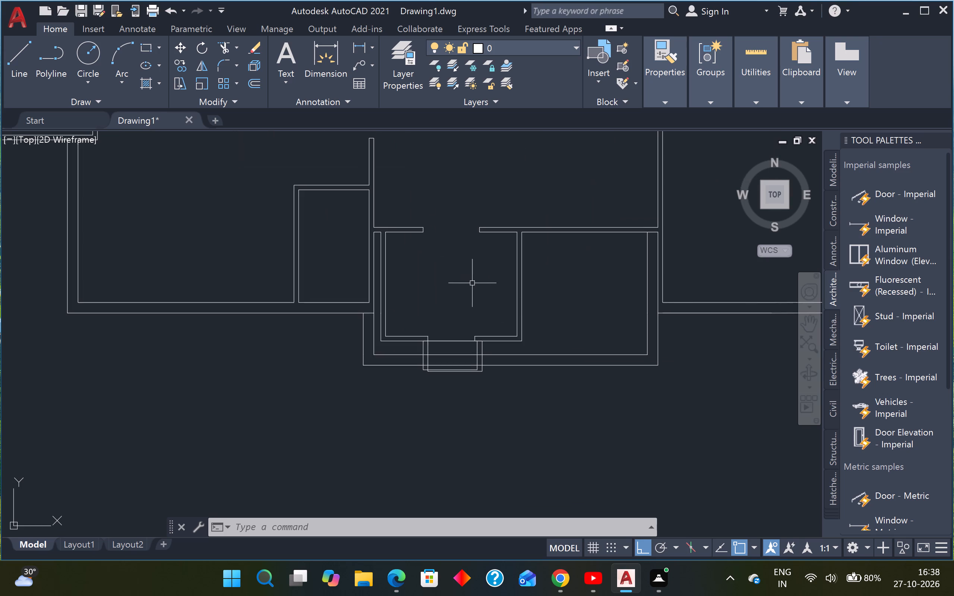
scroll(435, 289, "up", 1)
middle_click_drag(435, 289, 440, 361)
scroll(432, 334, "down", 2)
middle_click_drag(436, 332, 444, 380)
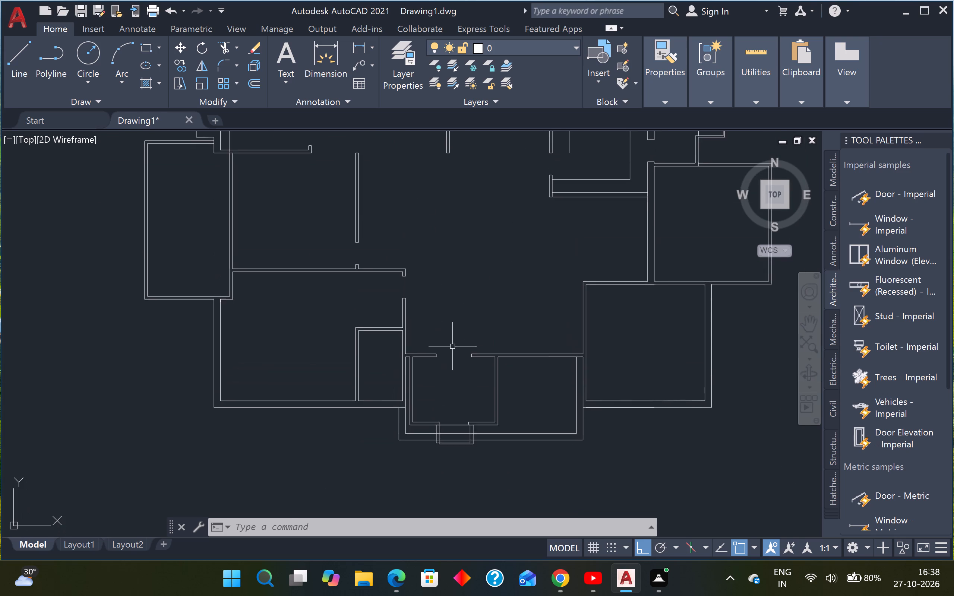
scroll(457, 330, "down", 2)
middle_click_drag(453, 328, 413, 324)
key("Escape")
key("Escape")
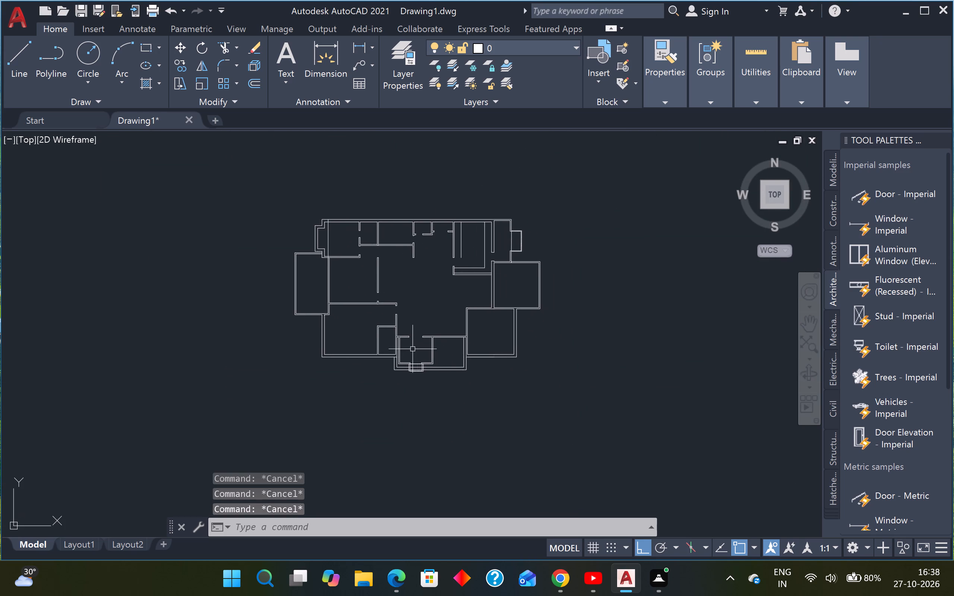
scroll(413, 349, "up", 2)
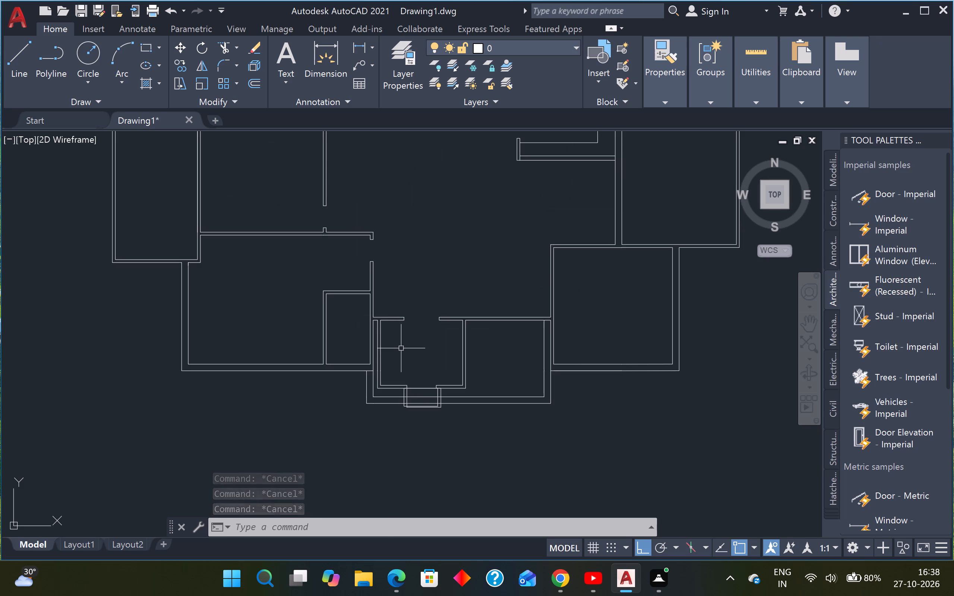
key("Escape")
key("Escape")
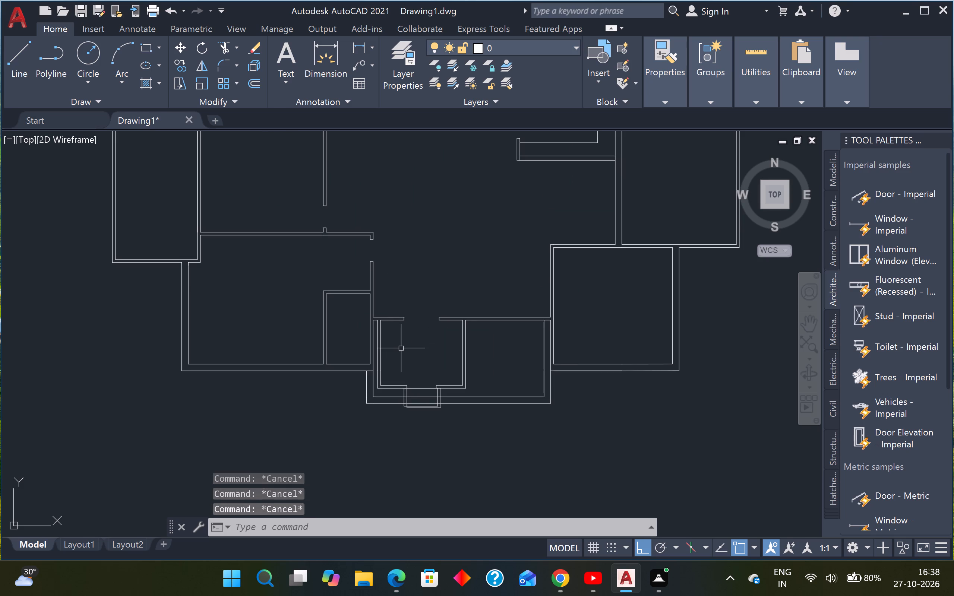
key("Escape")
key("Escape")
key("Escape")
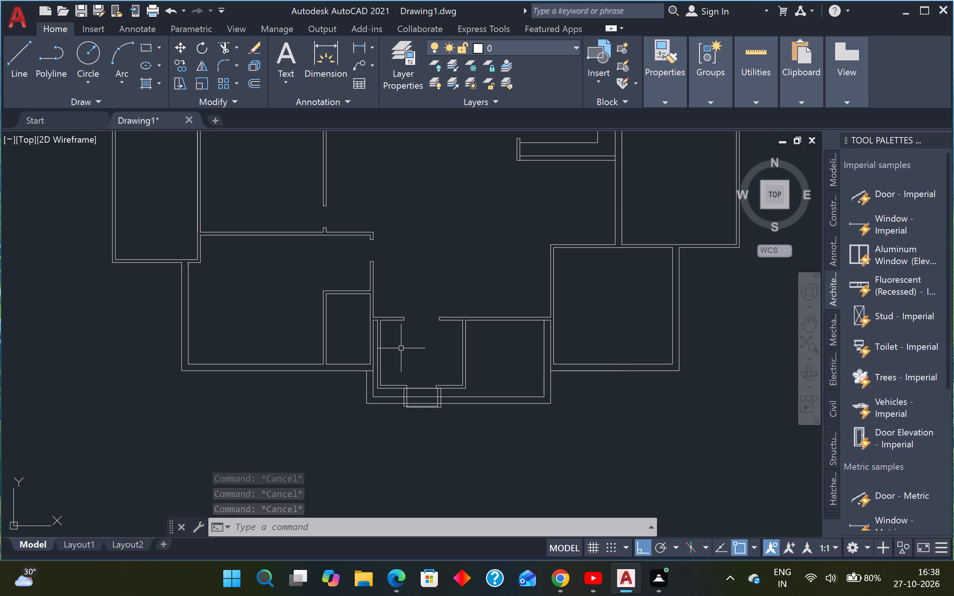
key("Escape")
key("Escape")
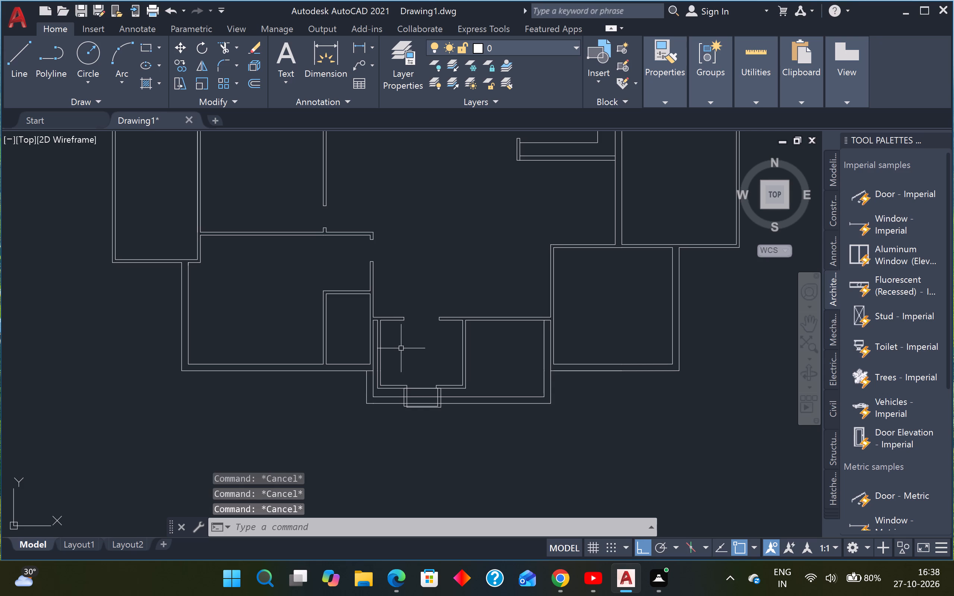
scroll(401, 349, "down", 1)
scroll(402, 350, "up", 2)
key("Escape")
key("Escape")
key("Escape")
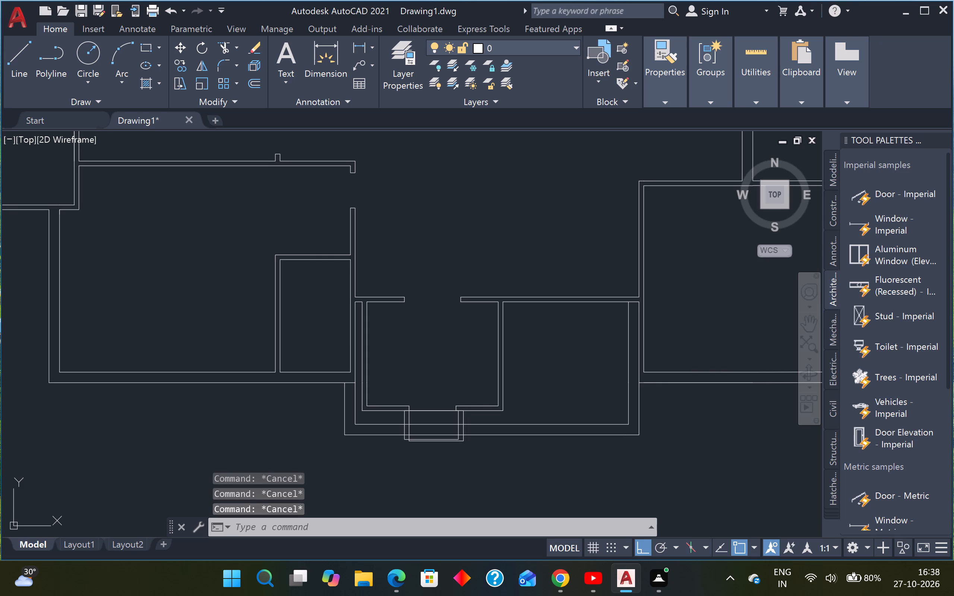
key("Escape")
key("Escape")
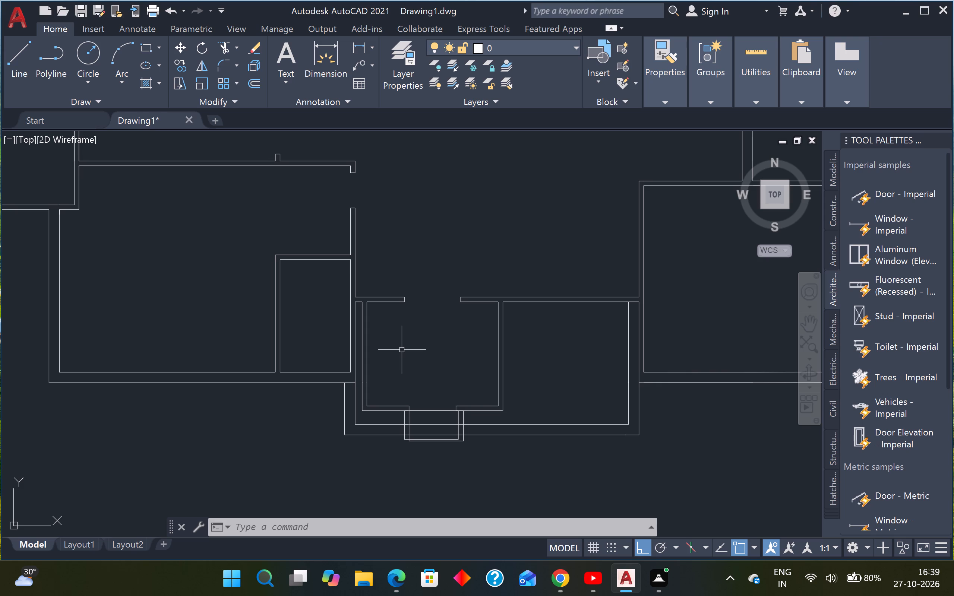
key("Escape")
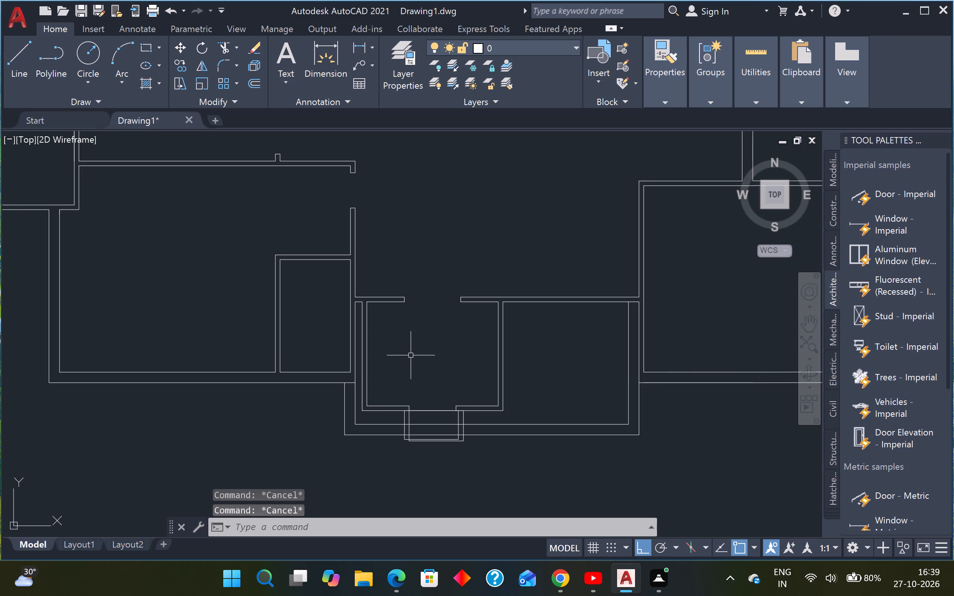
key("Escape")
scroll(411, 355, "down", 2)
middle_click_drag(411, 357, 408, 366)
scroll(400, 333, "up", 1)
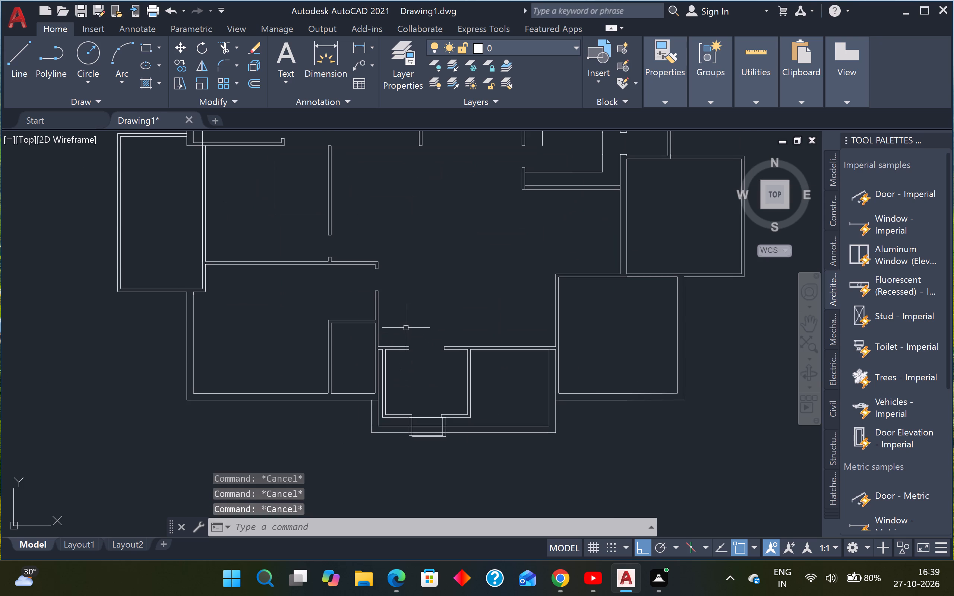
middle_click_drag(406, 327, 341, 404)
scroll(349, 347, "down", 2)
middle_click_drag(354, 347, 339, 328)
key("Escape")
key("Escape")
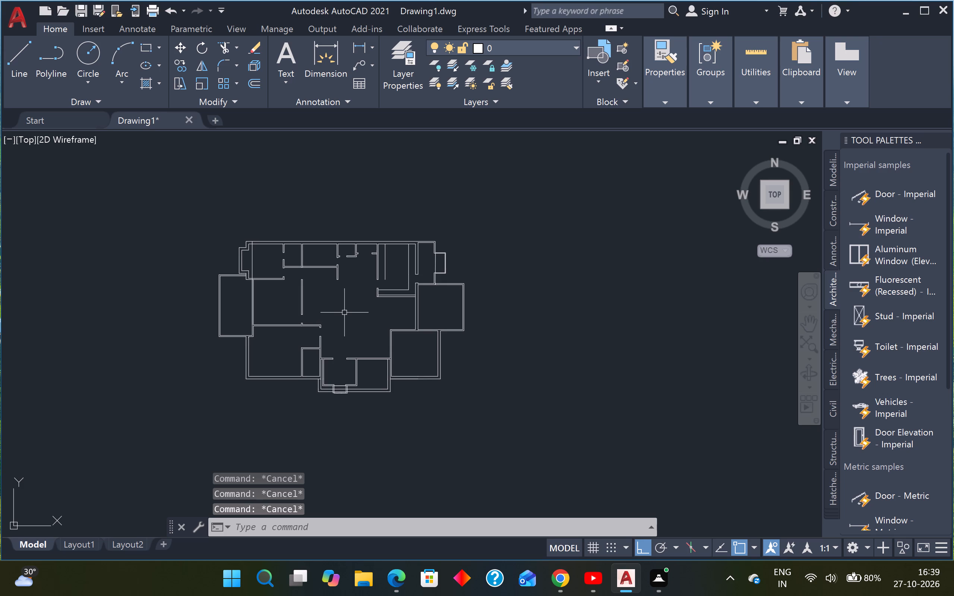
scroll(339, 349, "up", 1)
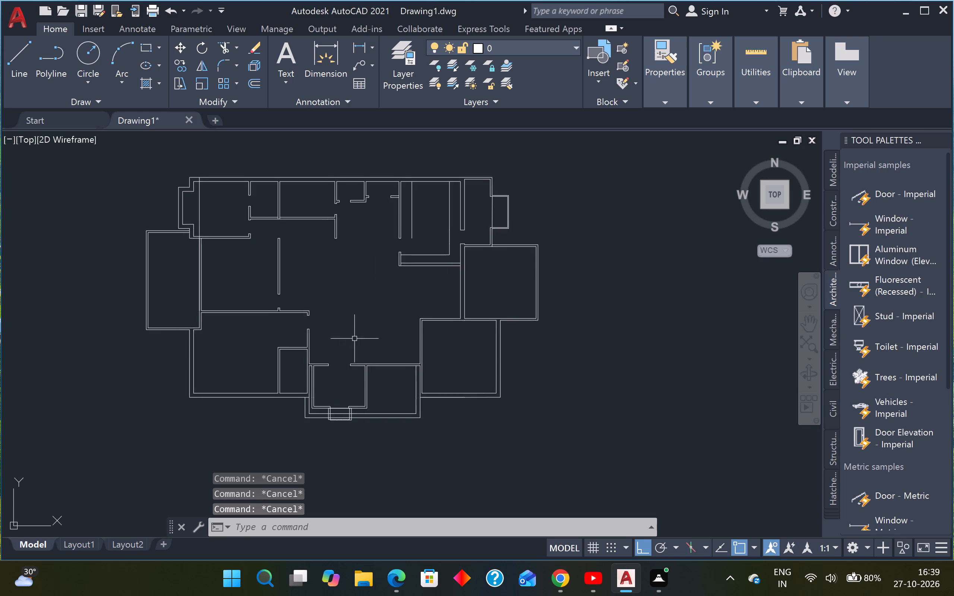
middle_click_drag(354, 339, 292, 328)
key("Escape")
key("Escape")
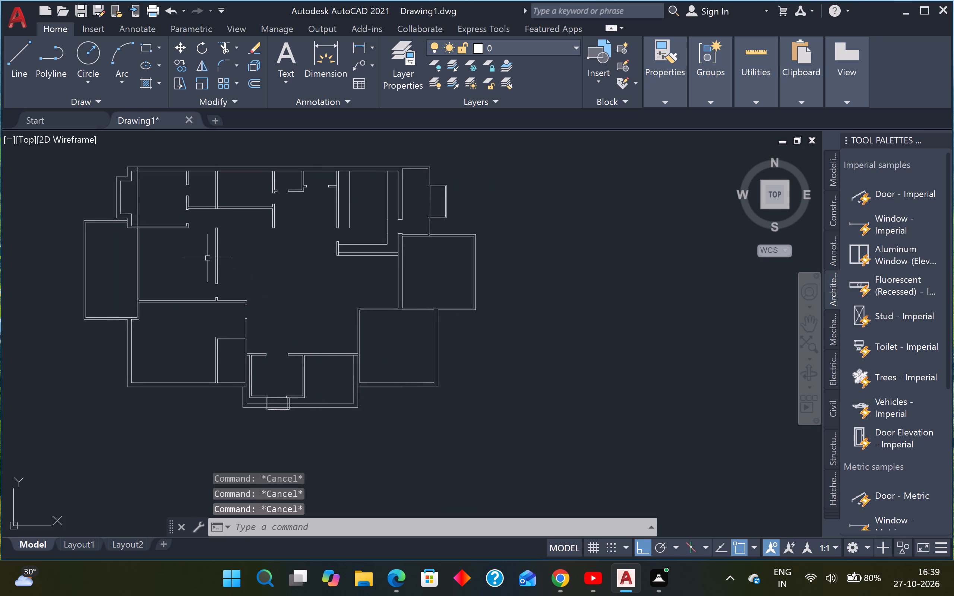
Trim the stray vertical line crossing the northwest room, including its leftover piece between the room's two south wall lines.
scroll(138, 195, "up", 2)
type("TR")
key("space")
left_click_drag(162, 187, 152, 185)
left_click(125, 184)
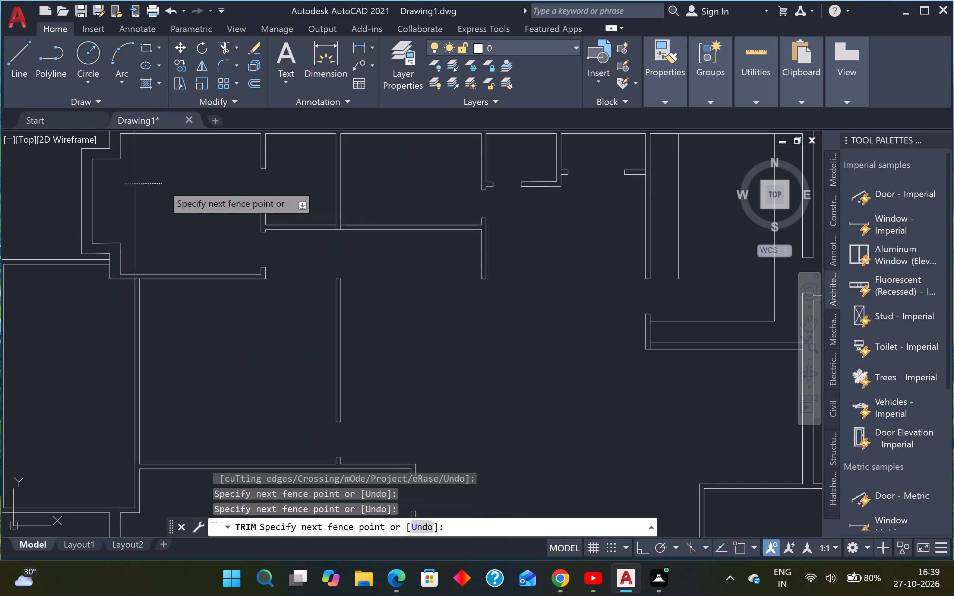
left_click(161, 184)
scroll(137, 275, "up", 5)
left_click(132, 282)
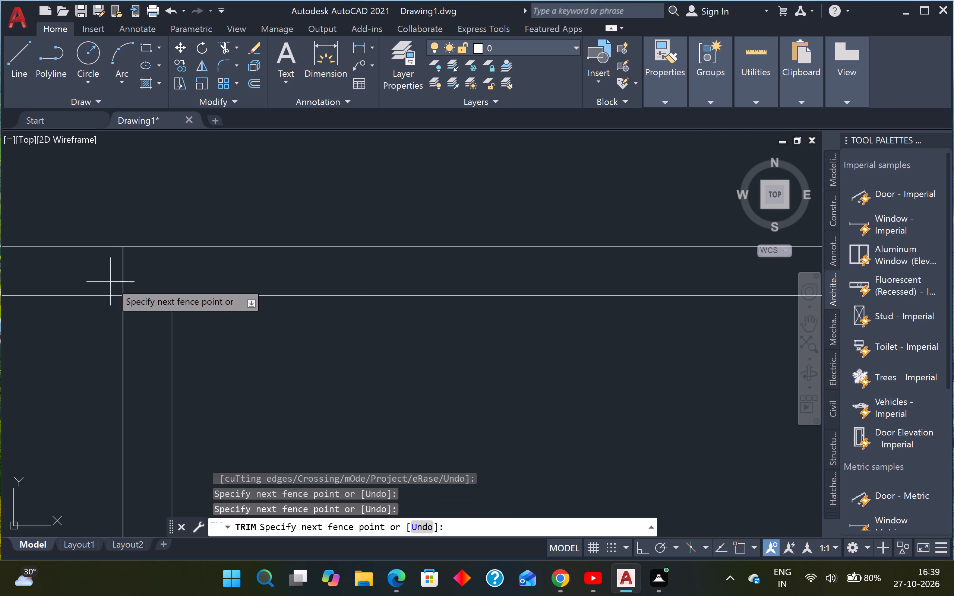
left_click(108, 282)
left_click(141, 277)
left_click(146, 320)
Trim the leftover stub of the stray vertical line between the two north wall lines of the northwest room.
scroll(152, 298, "down", 7)
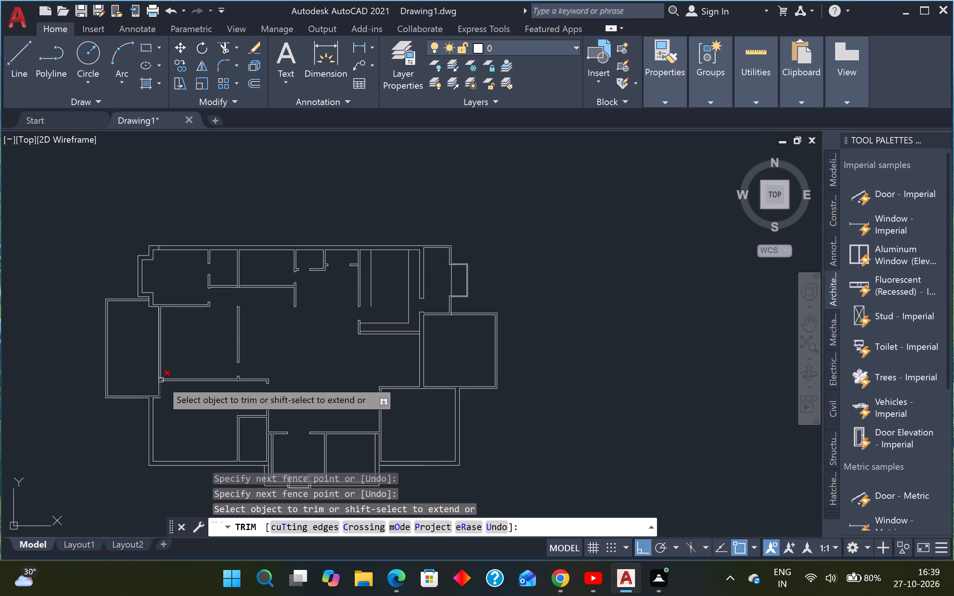
scroll(154, 347, "up", 1)
scroll(161, 177, "up", 2)
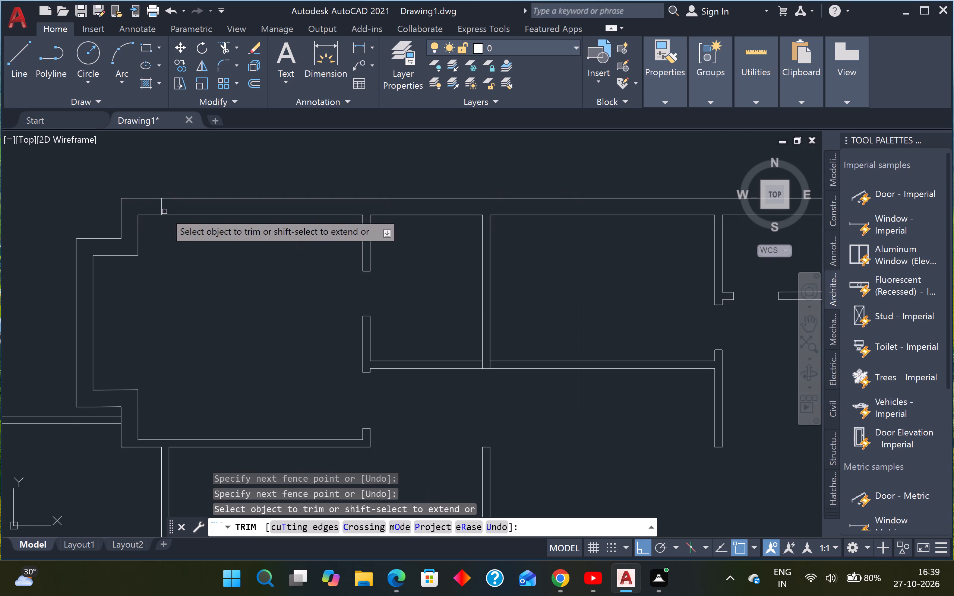
scroll(164, 212, "up", 2)
left_click(173, 199)
left_click(112, 211)
scroll(127, 203, "down", 3)
scroll(177, 259, "down", 1)
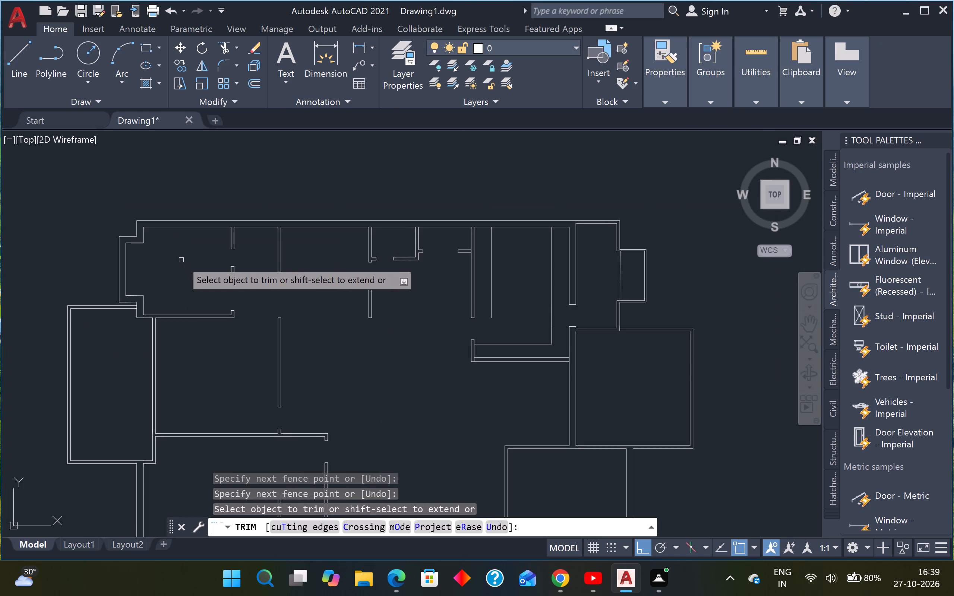
middle_click_drag(182, 260, 205, 226)
scroll(211, 228, "down", 2)
middle_click_drag(308, 288, 319, 253)
key("Escape")
key("Escape")
key("Escape")
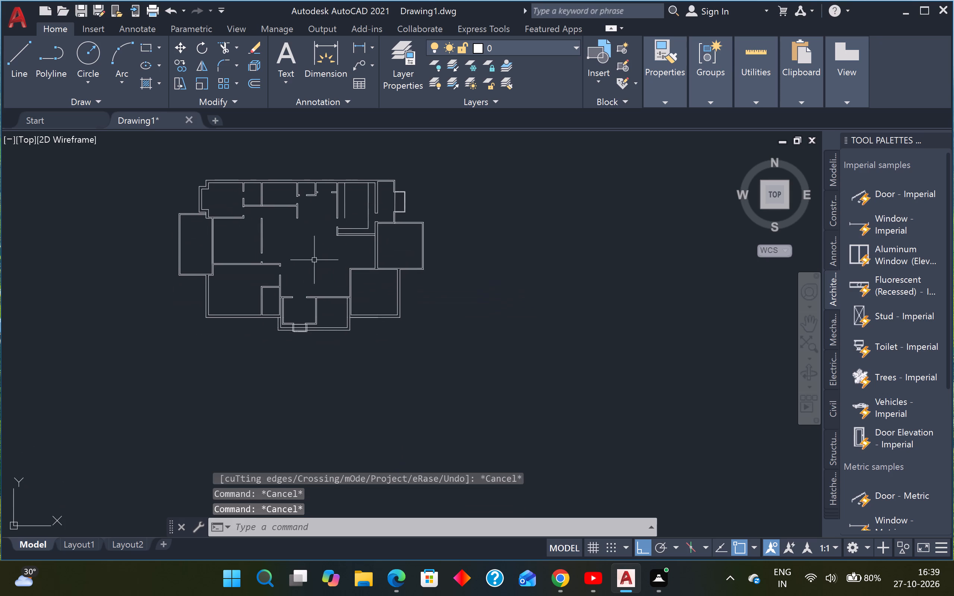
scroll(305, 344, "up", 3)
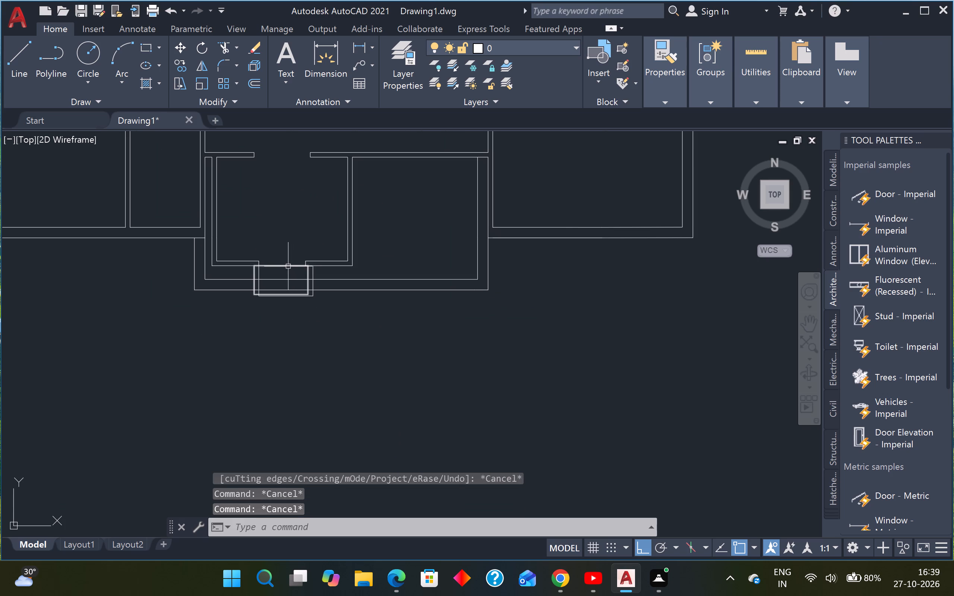
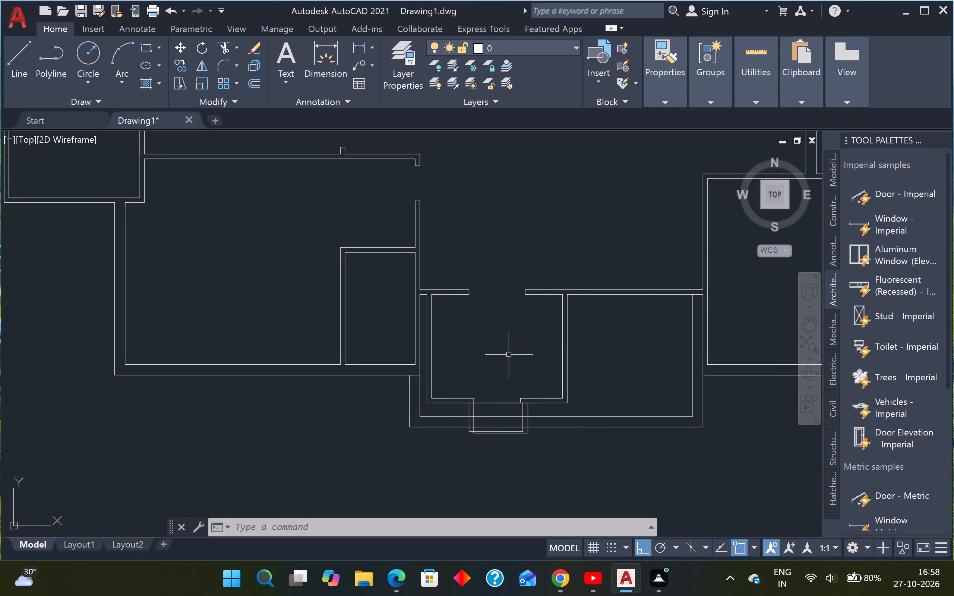
Draw a 6' by 9" rectangle in the empty area west of the floor plan.
scroll(485, 340, "up", 1)
scroll(485, 340, "down", 2)
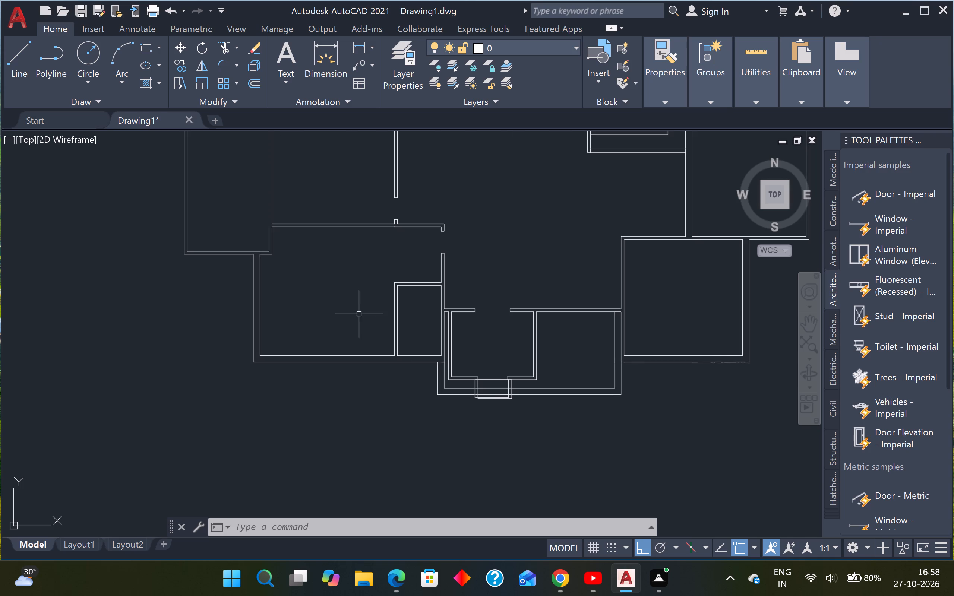
scroll(357, 314, "down", 3)
middle_click_drag(268, 323, 359, 382)
type("RE")
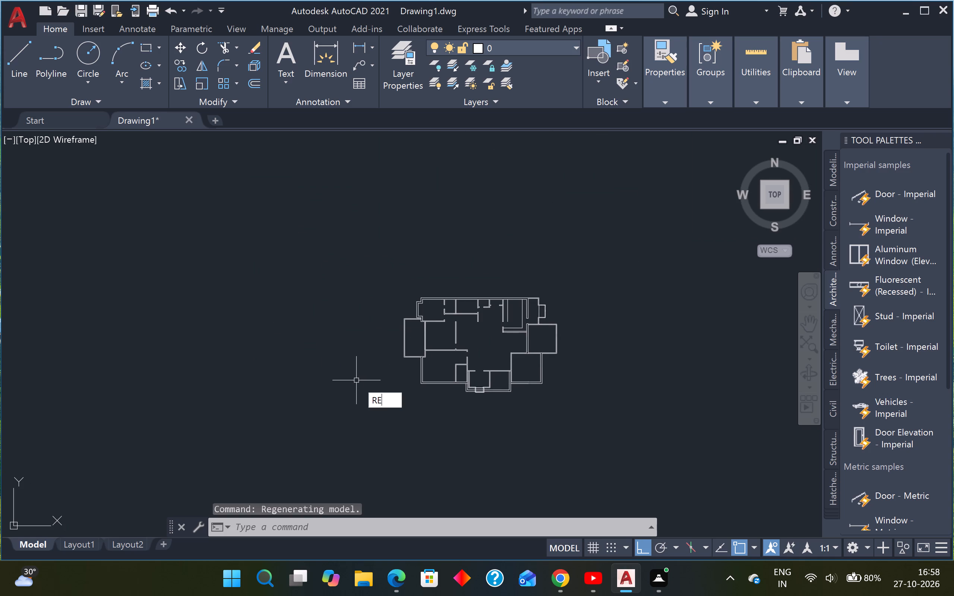
key("c")
key("space")
left_click(204, 319)
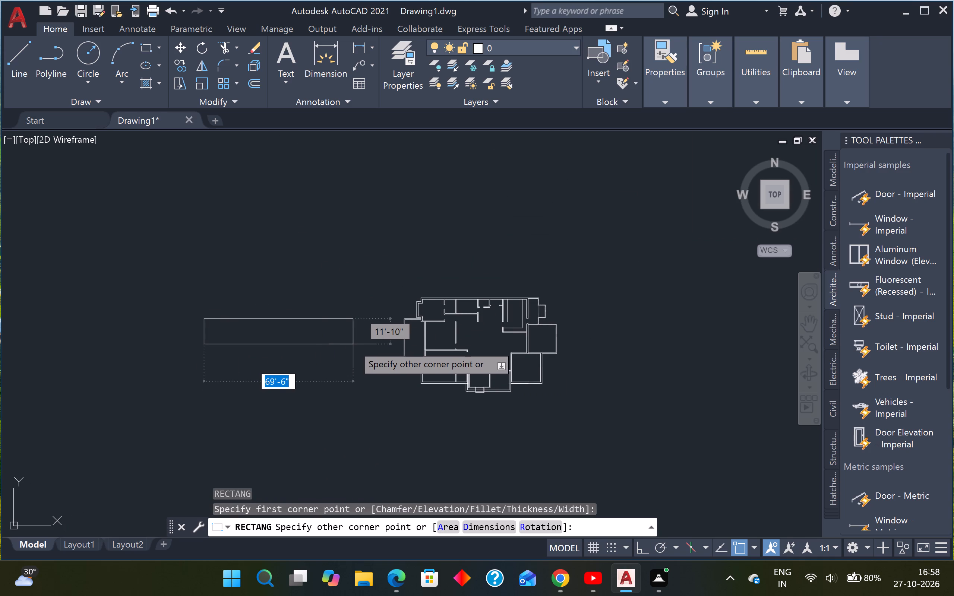
key("6")
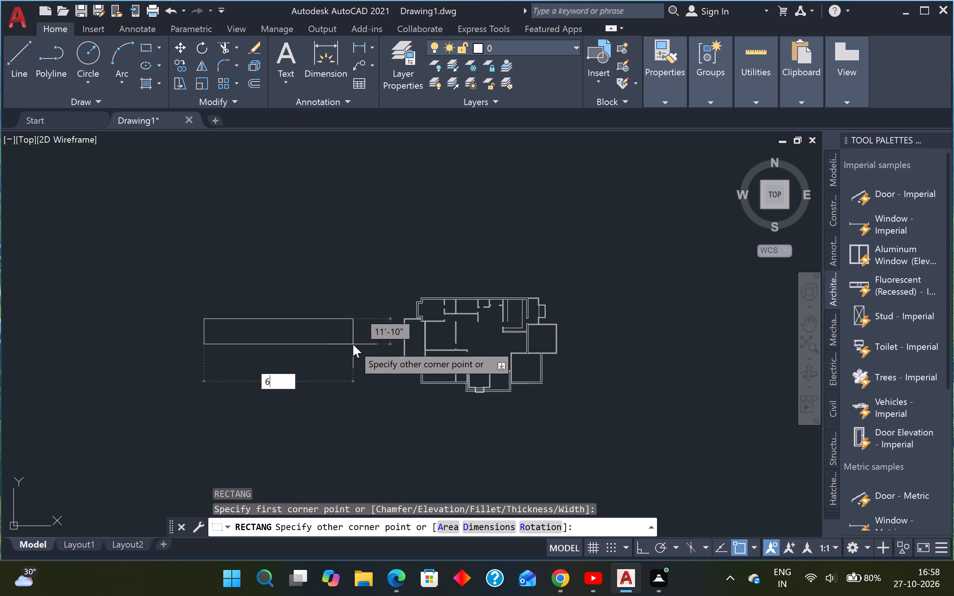
key("apostrophe")
key("Tab")
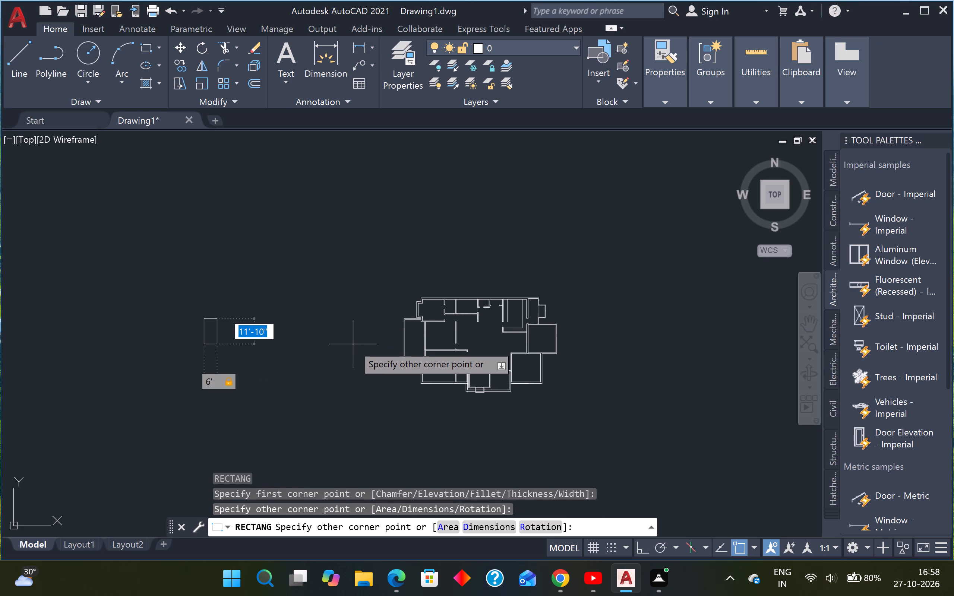
type("9\"")
key("Return")
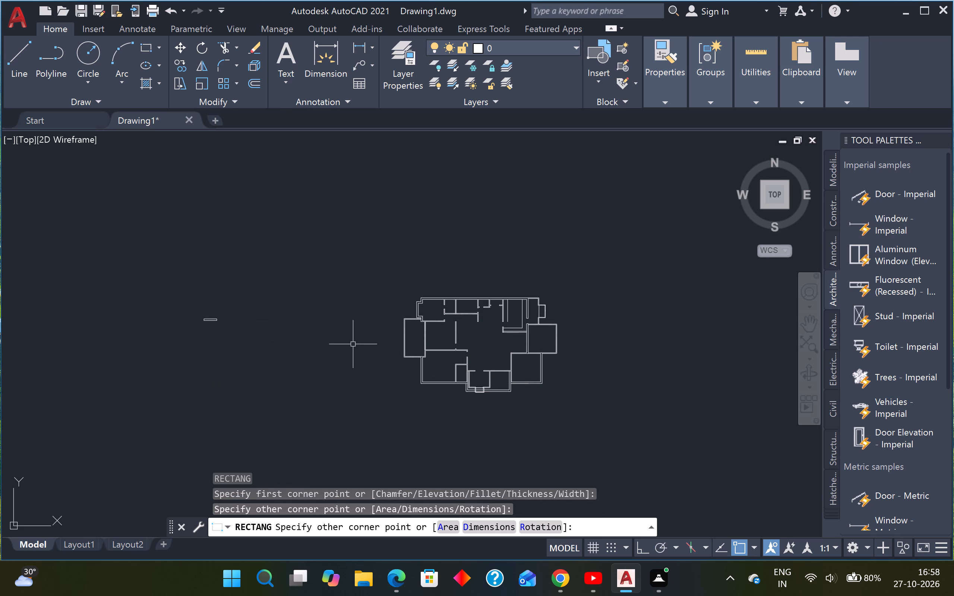
Draw a 4' by 9" rectangle just east of the 6' rectangle.
type("REC")
key("space")
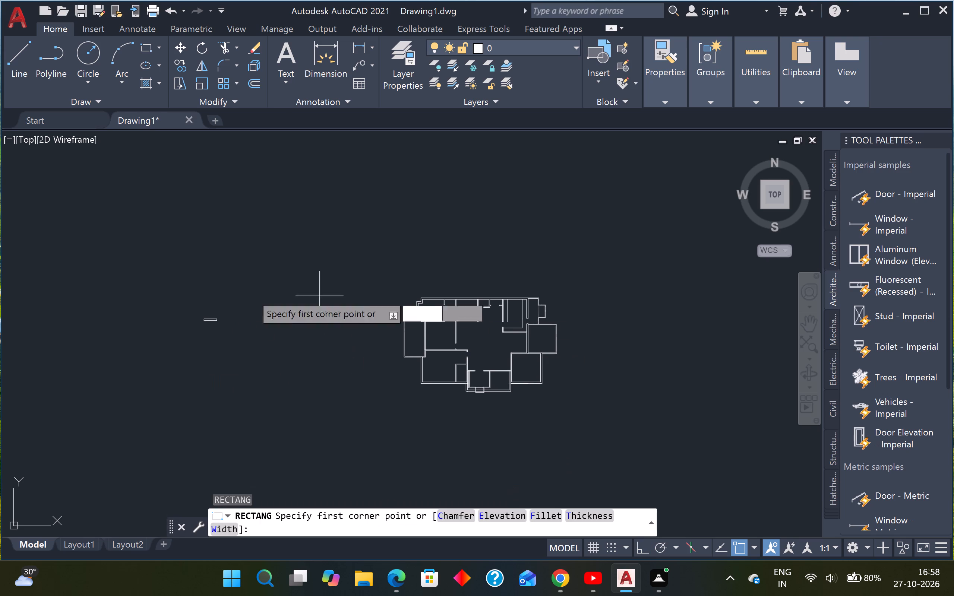
left_click(228, 317)
type("4'")
key("Tab")
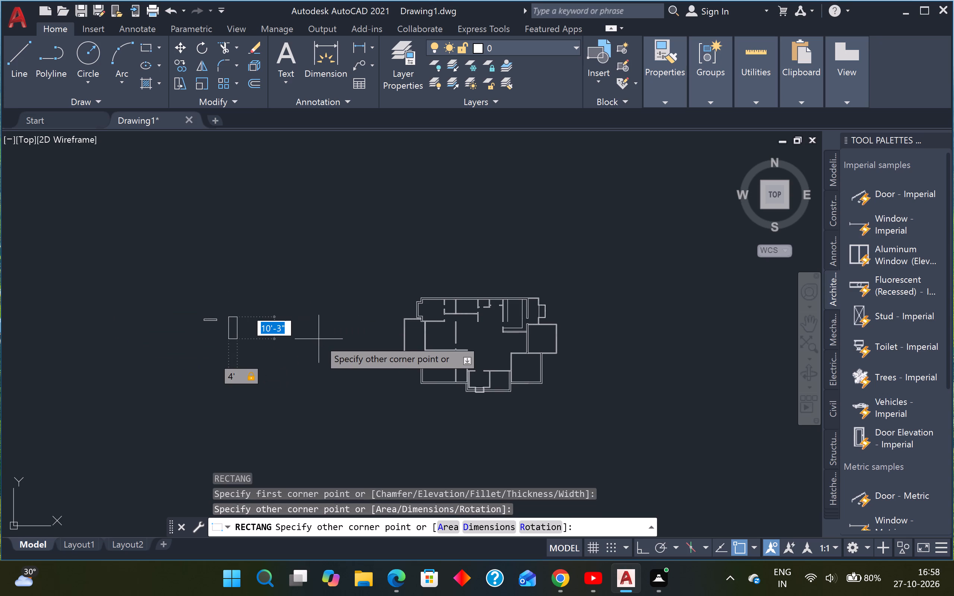
type("9\"")
key("Return")
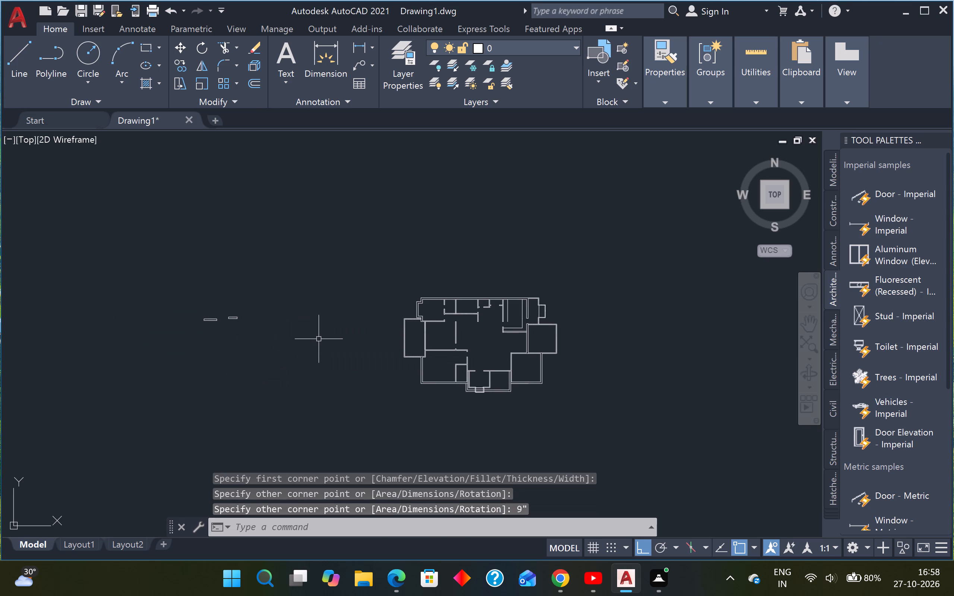
Draw a 2' by 9" rectangle east of the 4' rectangle.
scroll(264, 320, "up", 1)
middle_click_drag(275, 335, 316, 340)
key("Escape")
key("Escape")
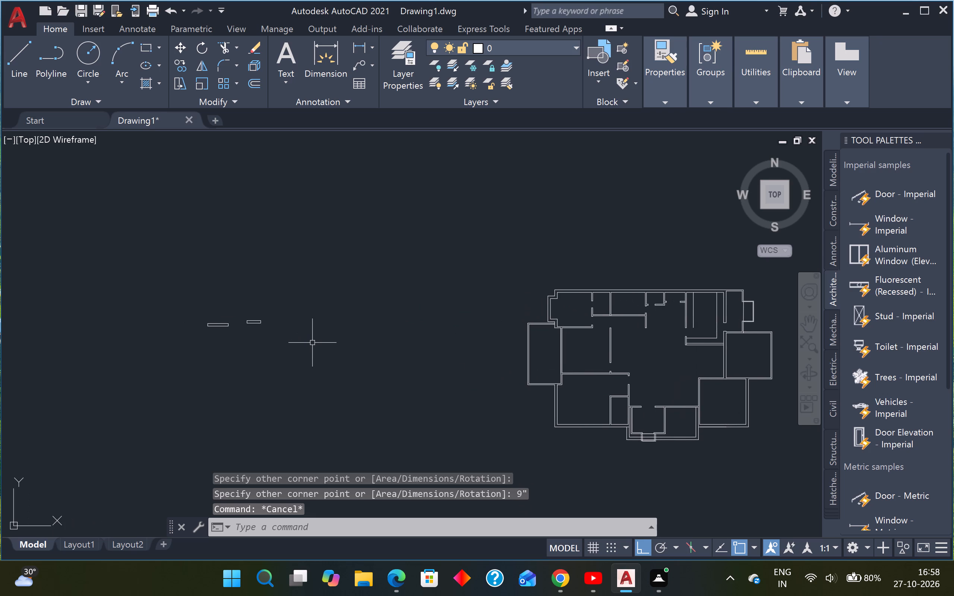
type("REC")
key("space")
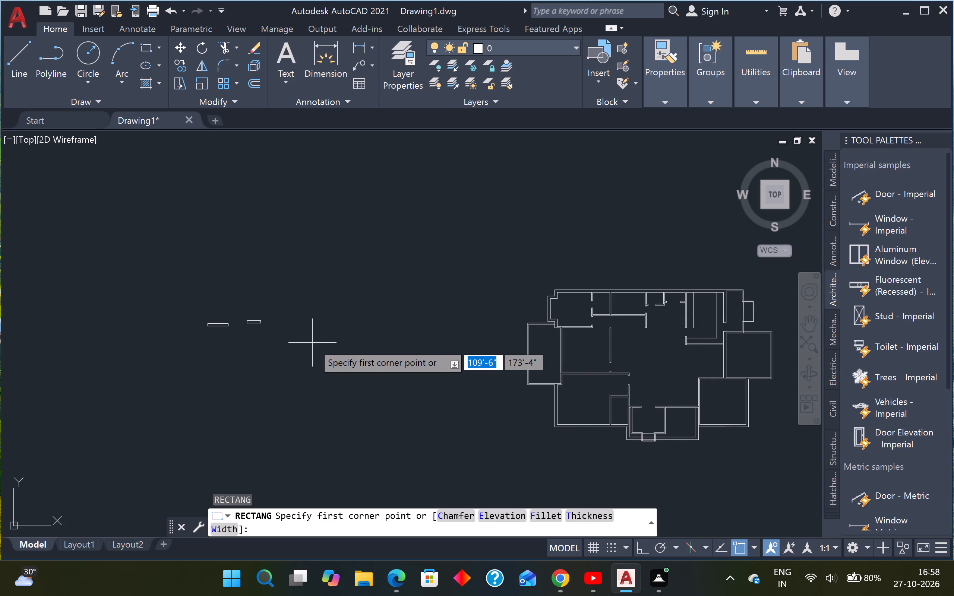
left_click(290, 320)
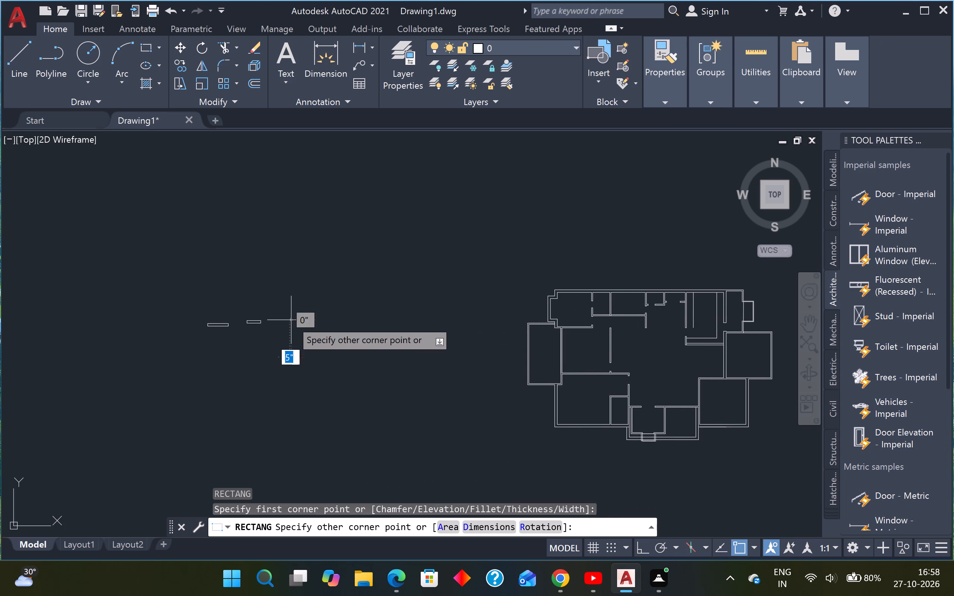
type("2'")
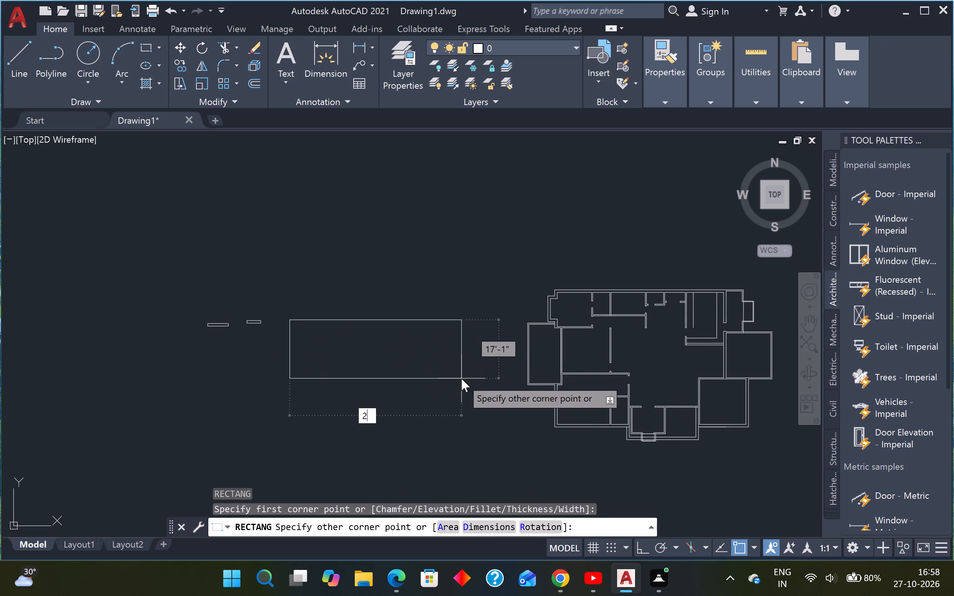
key("Tab")
type("9\"")
key("Return")
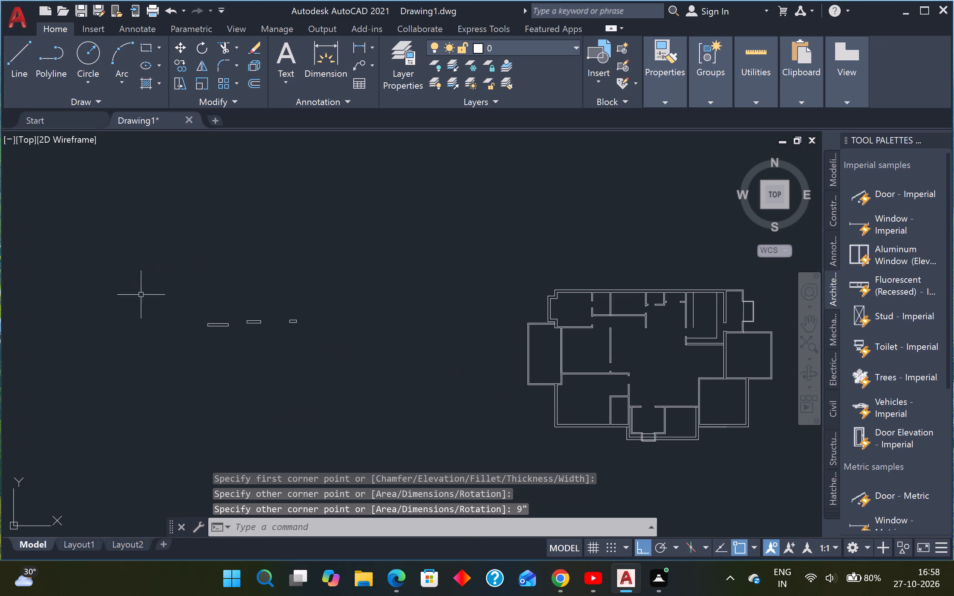
Draw a horizontal centre line through the 6' rectangle between the midpoints of its short sides.
scroll(159, 342, "up", 2)
middle_click_drag(205, 378, 255, 482)
scroll(486, 432, "up", 1)
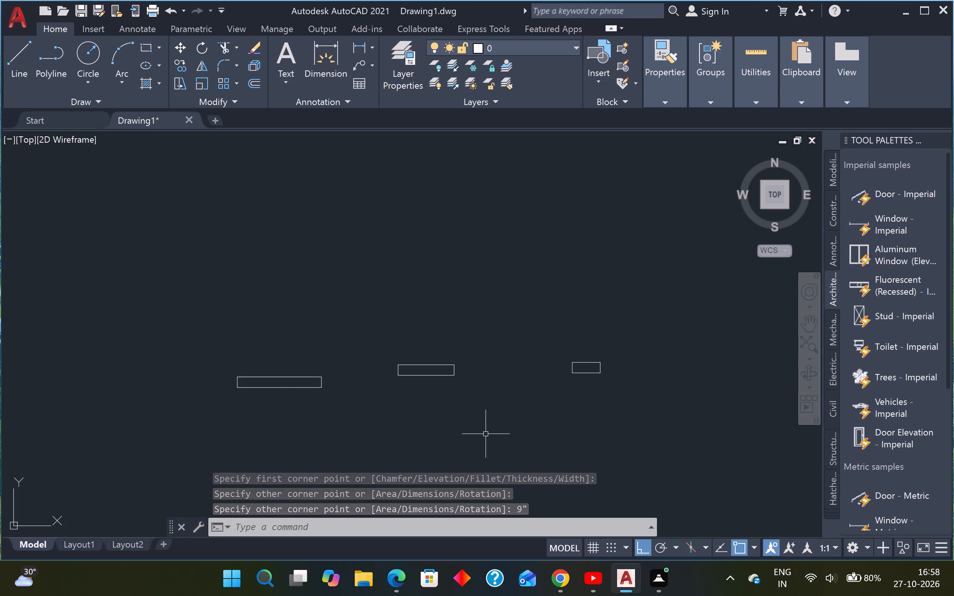
middle_click_drag(487, 434, 460, 437)
key("Escape")
key("Escape")
type("L")
key("space")
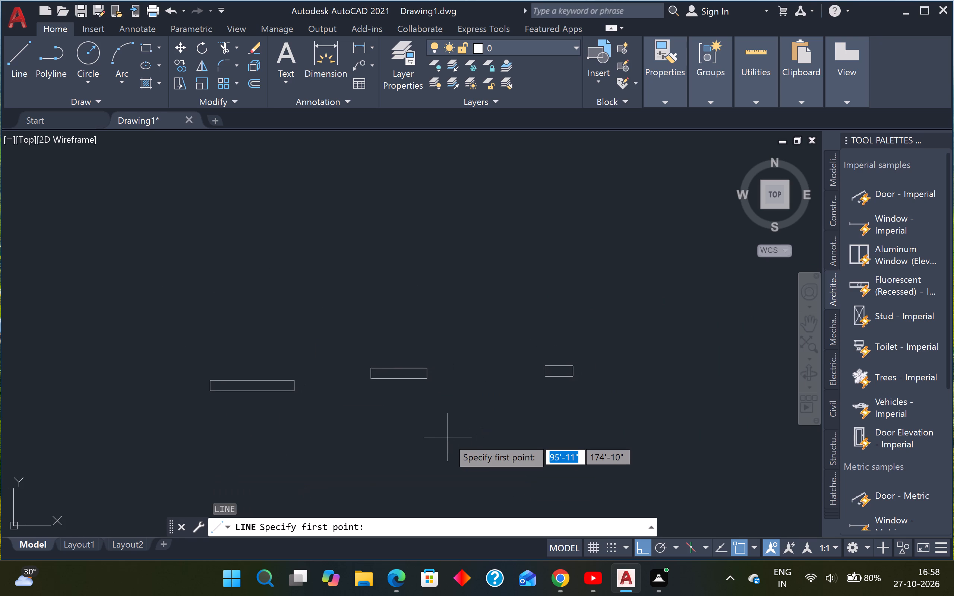
scroll(207, 385, "up", 3)
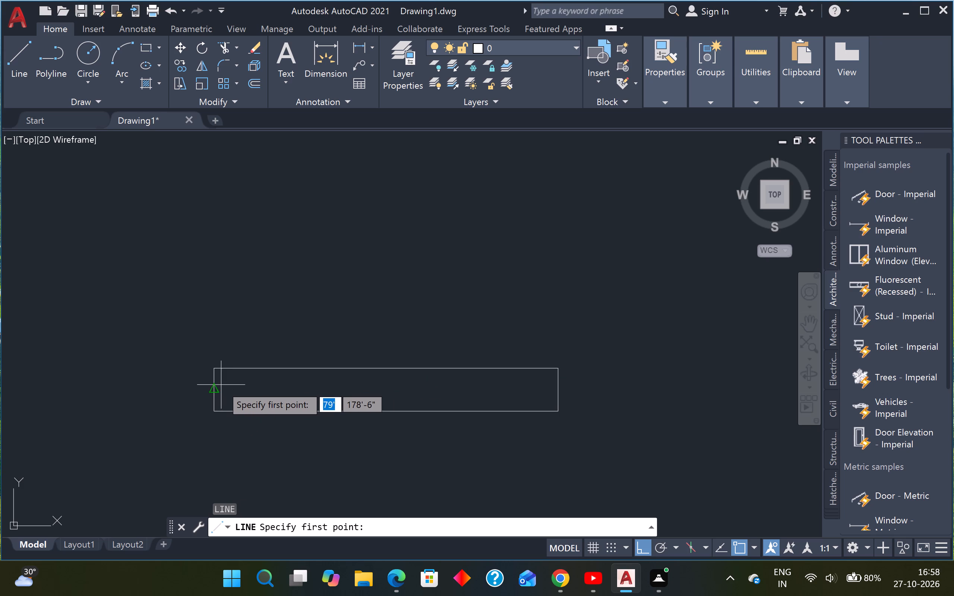
left_click(213, 391)
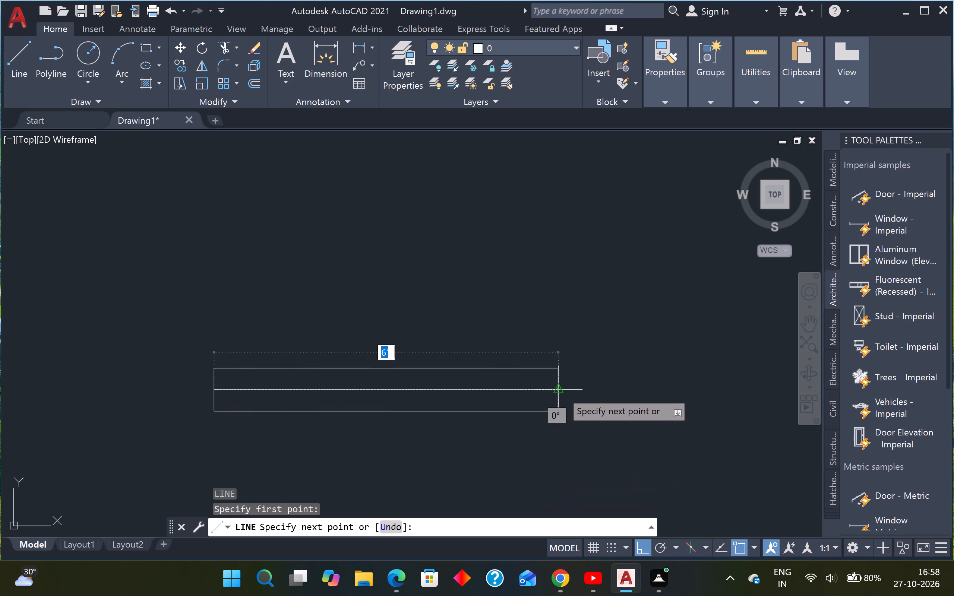
left_click(560, 391)
key("Escape")
Draw a horizontal centre line through the 4' rectangle between the midpoints of its short sides.
scroll(560, 391, "down", 5)
key("space")
scroll(606, 389, "up", 3)
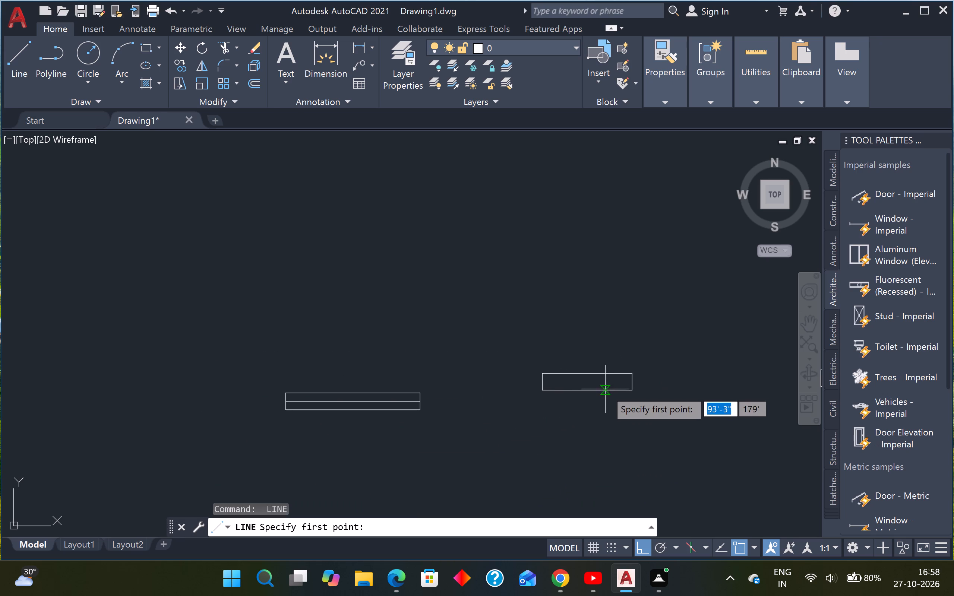
scroll(566, 385, "up", 2)
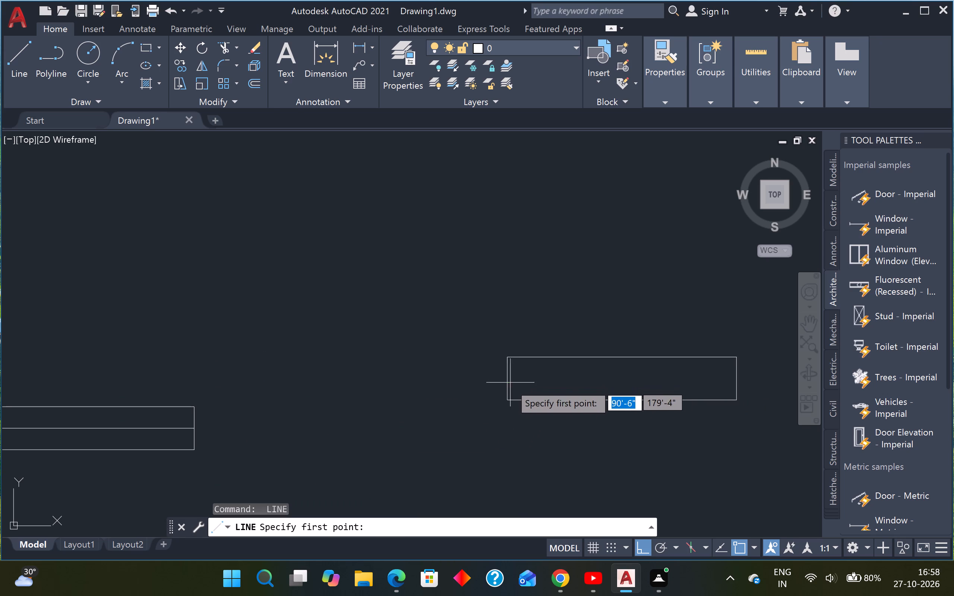
left_click(507, 378)
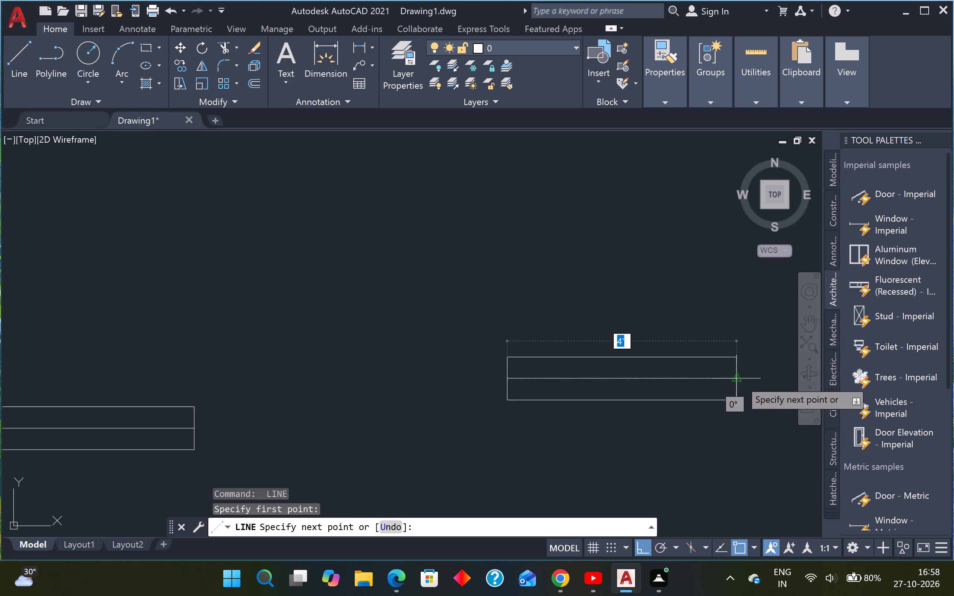
left_click(739, 380)
key("Escape")
Draw a horizontal centre line through the 2' rectangle between the midpoints of its short sides.
scroll(739, 380, "down", 7)
middle_click_drag(750, 404, 622, 409)
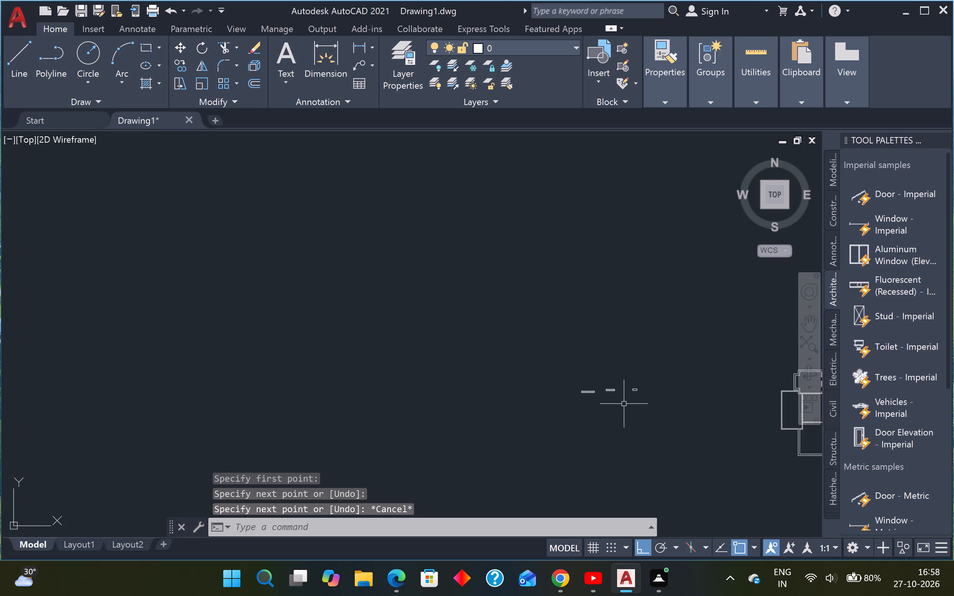
scroll(641, 375, "up", 3)
key("space")
scroll(623, 455, "up", 3)
scroll(573, 370, "up", 3)
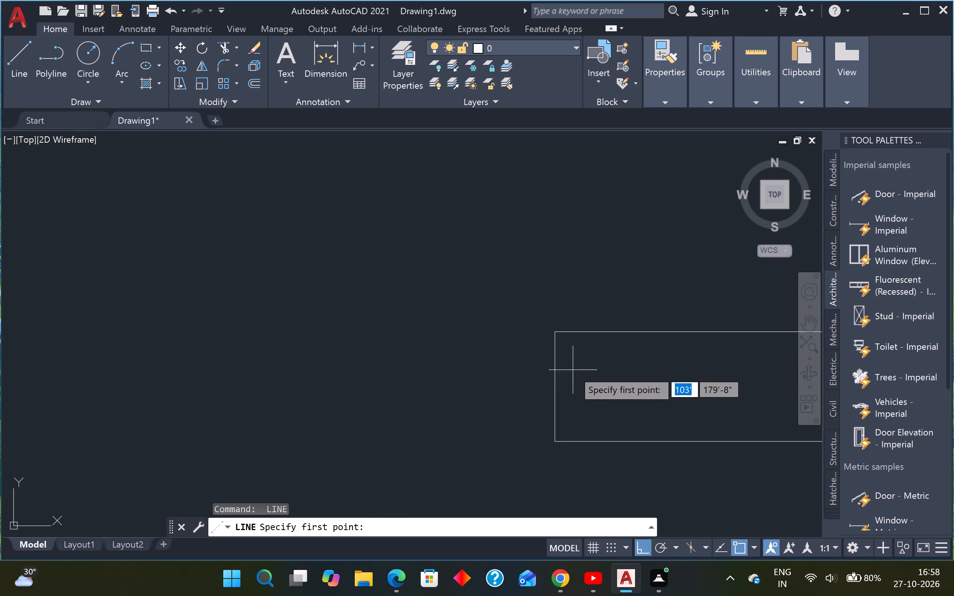
left_click(552, 386)
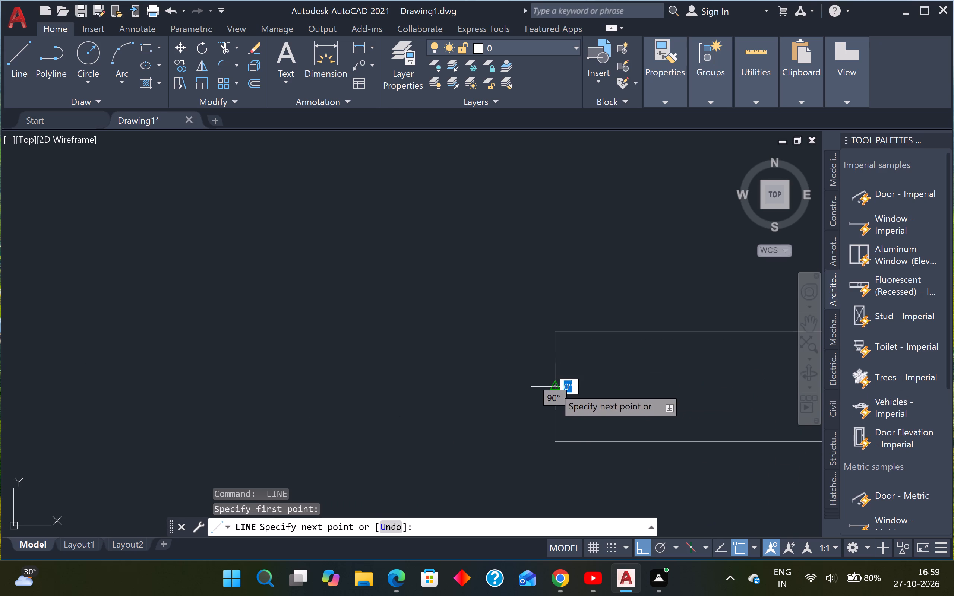
scroll(622, 394, "down", 3)
scroll(680, 391, "up", 3)
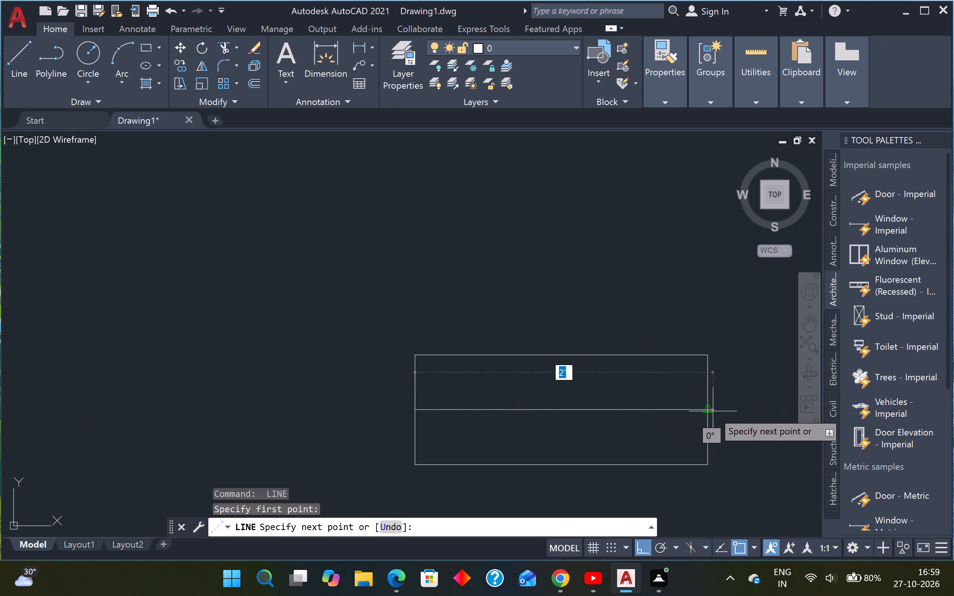
left_click(705, 410)
key("Escape")
scroll(657, 412, "down", 4)
scroll(562, 438, "down", 1)
middle_click_drag(519, 452, 557, 431)
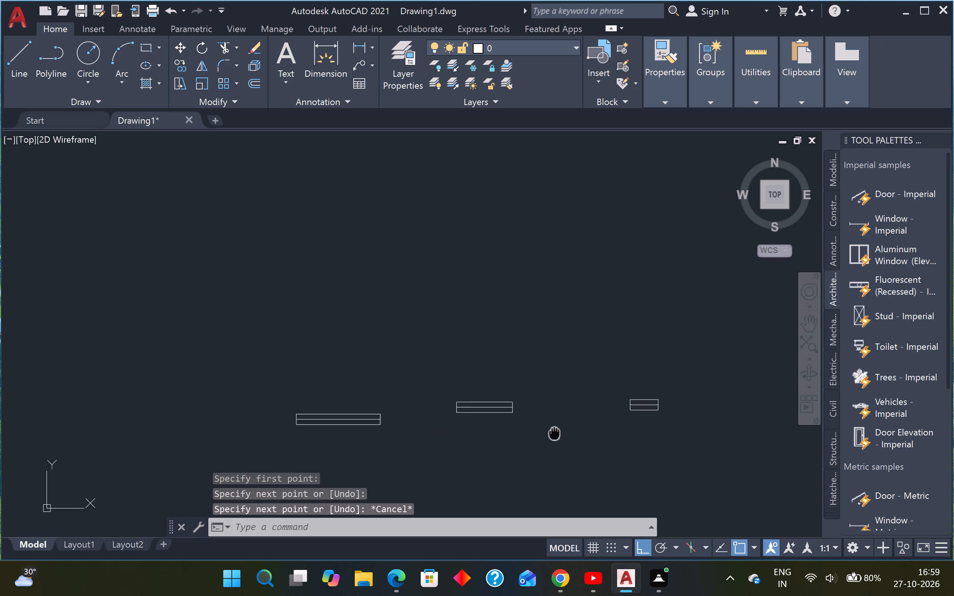
middle_click_drag(557, 431, 570, 420)
key("Escape")
key("Escape")
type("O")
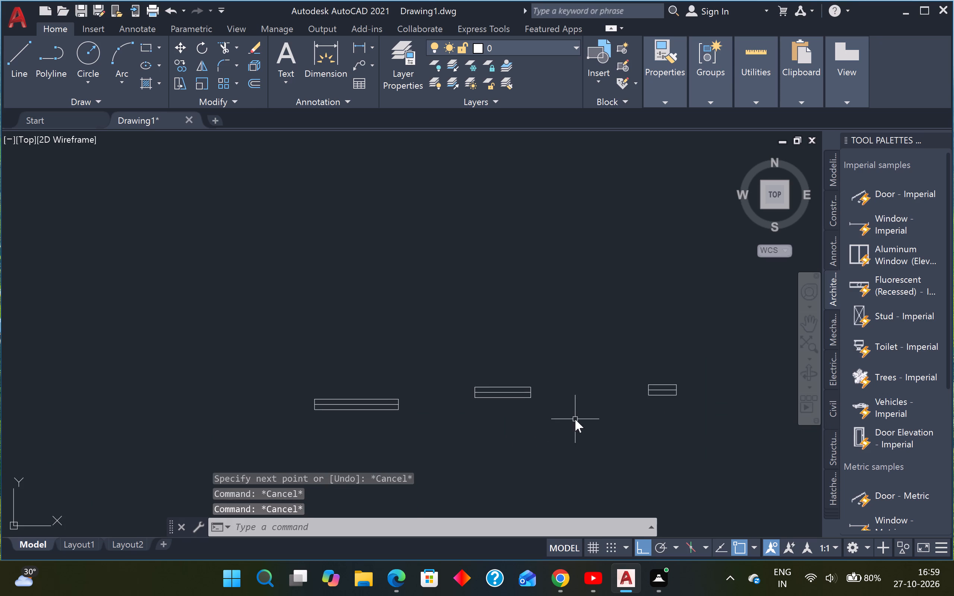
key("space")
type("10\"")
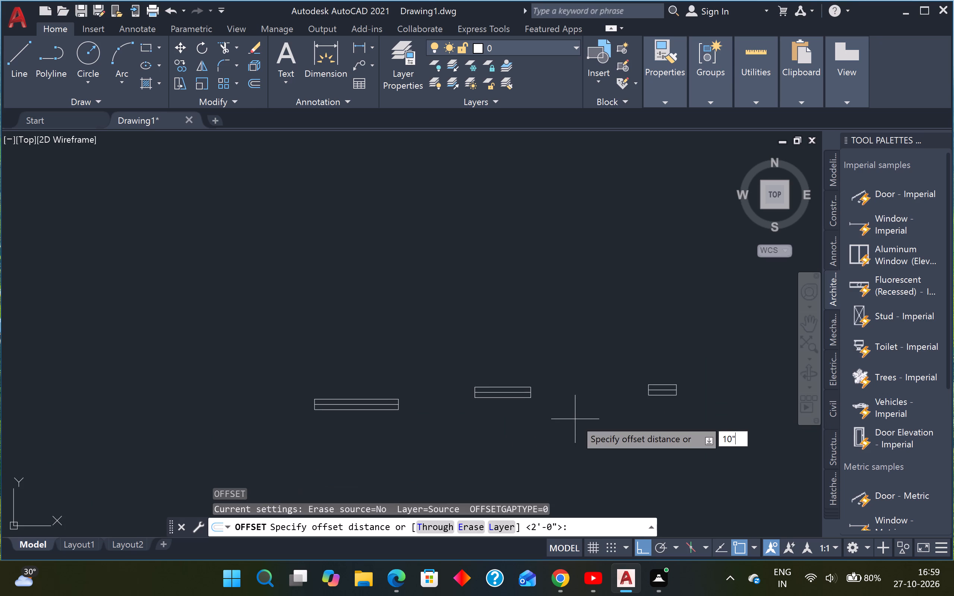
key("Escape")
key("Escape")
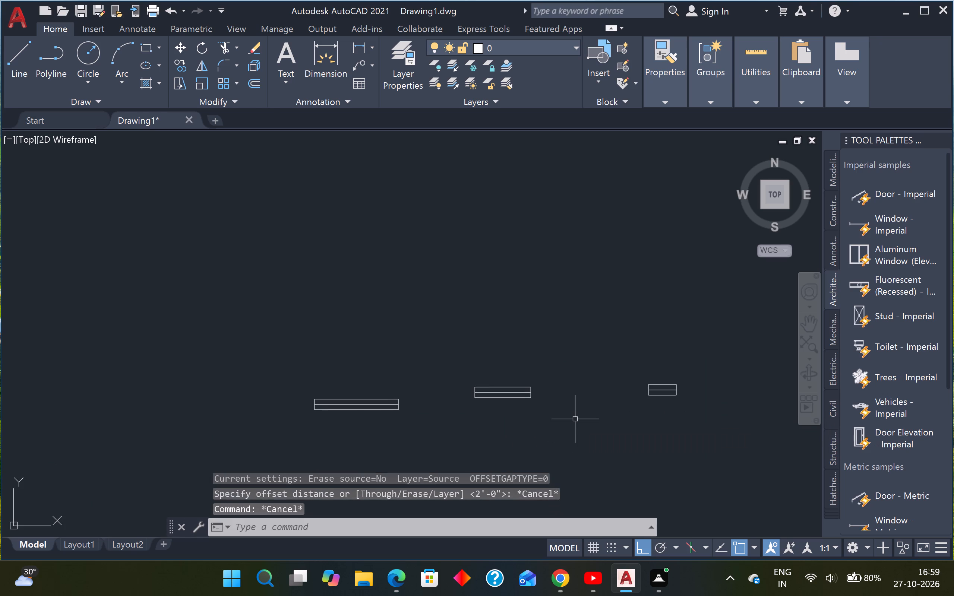
Offset the centre line of the 6' rectangle 1" to the north and 1" to the south.
key("o")
key("Return")
type("1\"")
key("Return")
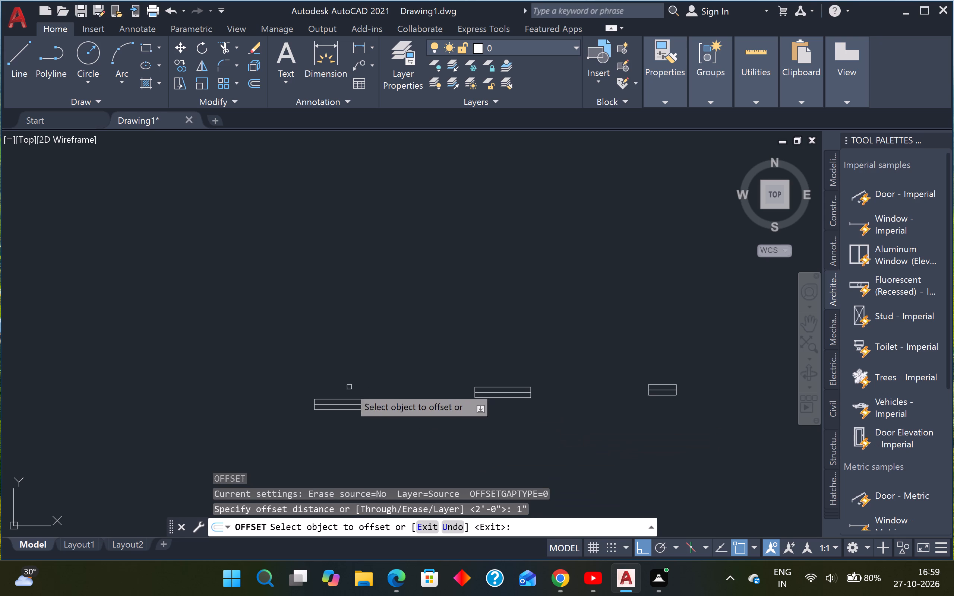
scroll(338, 410, "up", 3)
left_click(379, 381)
left_click(397, 333)
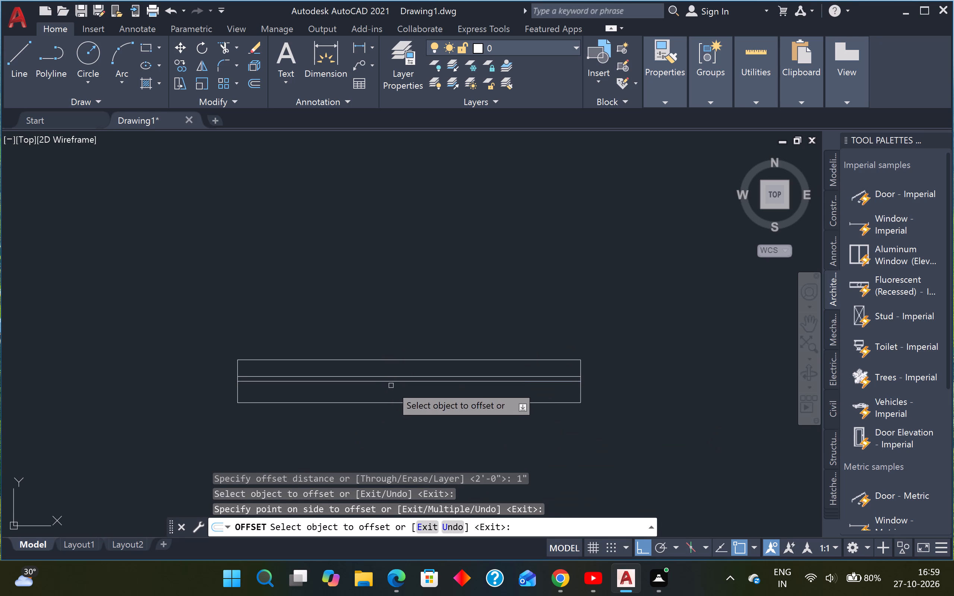
left_click(392, 381)
left_click(376, 426)
Offset the centre line of the 4' rectangle 1" to the north and 1" to the south.
scroll(473, 433, "down", 3)
scroll(620, 412, "up", 3)
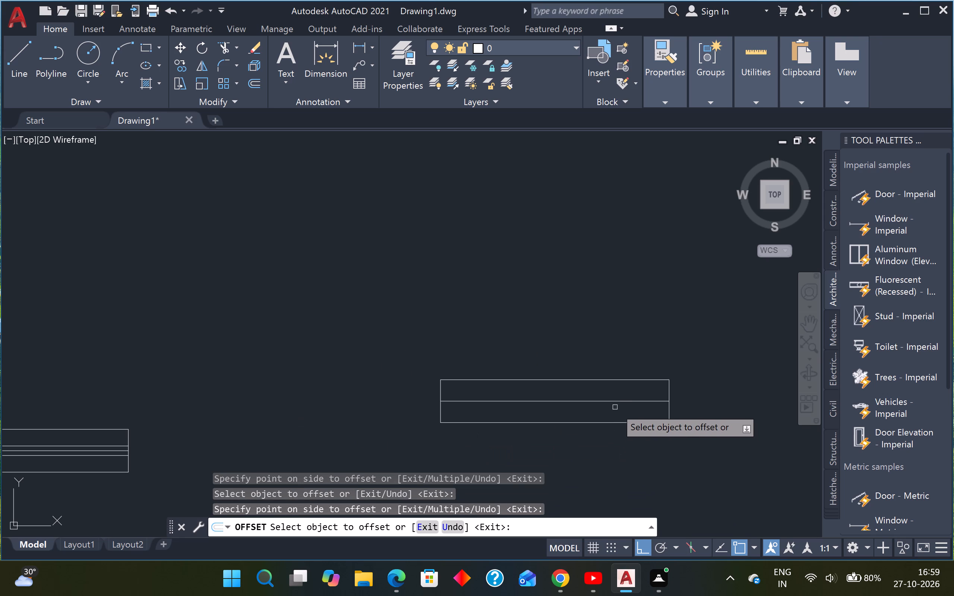
left_click_drag(610, 402, 609, 398)
left_click(605, 353)
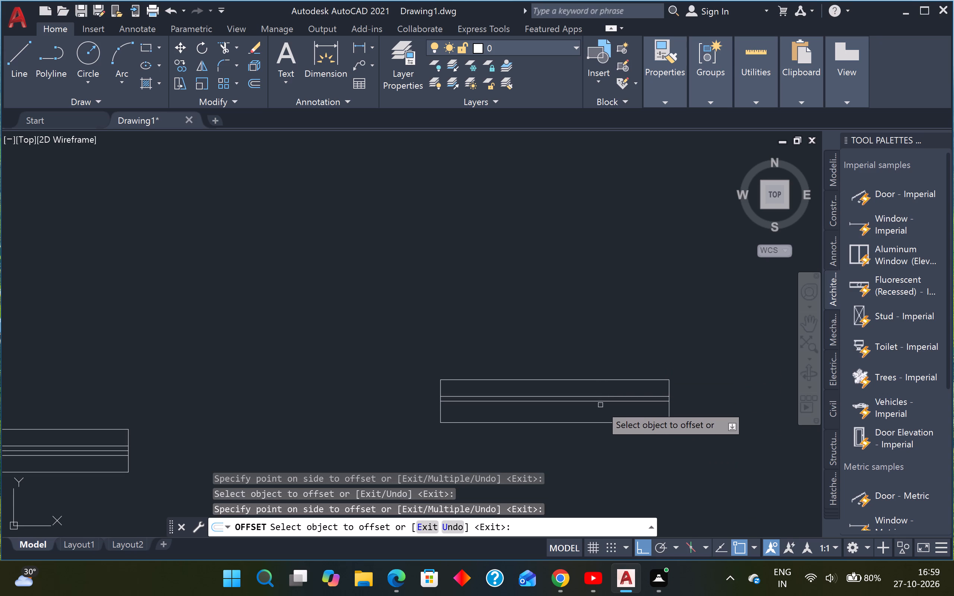
left_click(600, 403)
left_click(585, 460)
Offset the centre line of the 2' rectangle 1" to the north and 1" to the south.
scroll(593, 444, "down", 4)
scroll(705, 441, "up", 4)
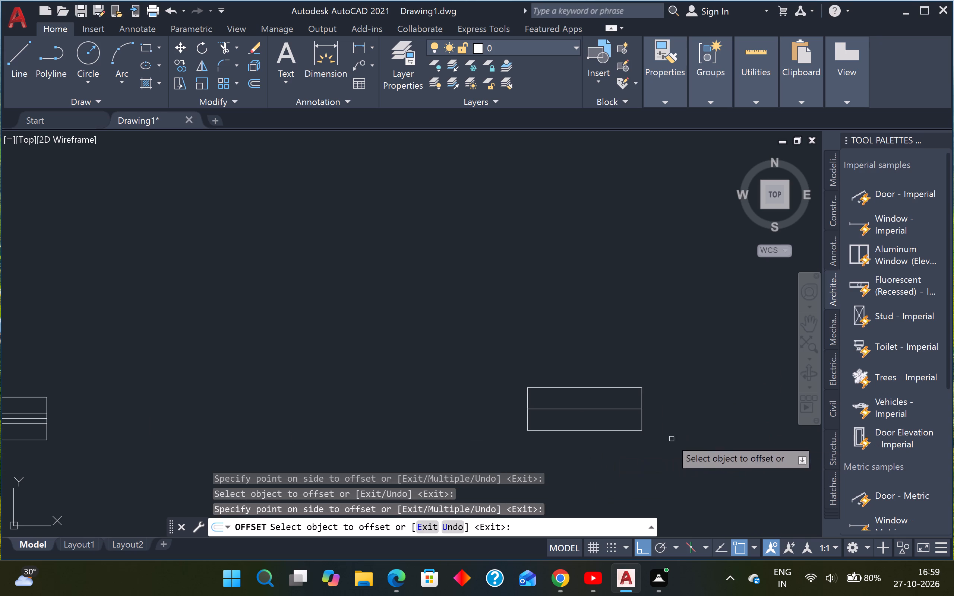
left_click(627, 409)
left_click(603, 363)
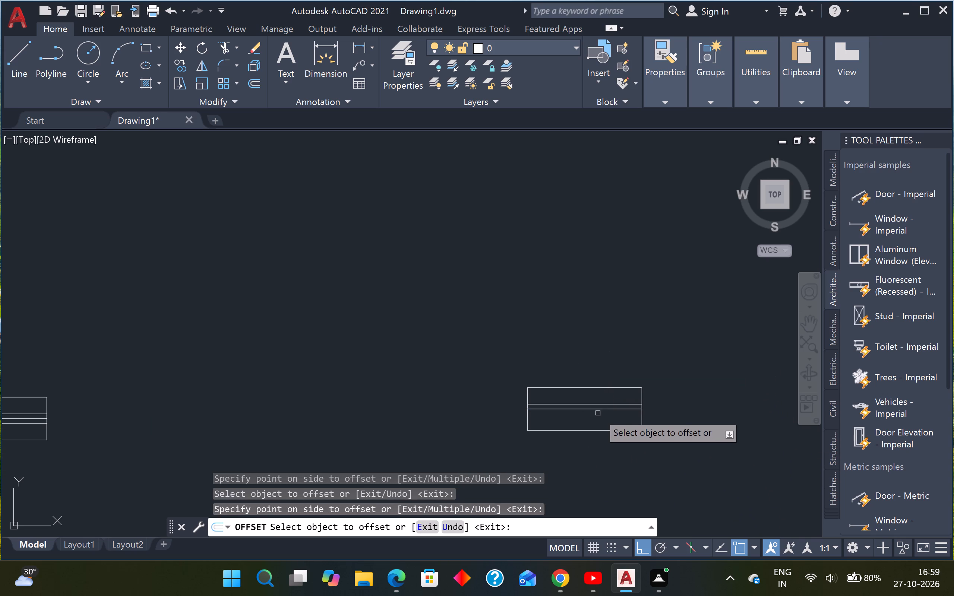
left_click(598, 410)
left_click(588, 451)
key("Escape")
key("Escape")
Trim away the centre line and both long sides of the 2' window, keeping its two offset lines and end lines.
type("TR")
key("space")
scroll(624, 399, "up", 5)
scroll(625, 413, "down", 2)
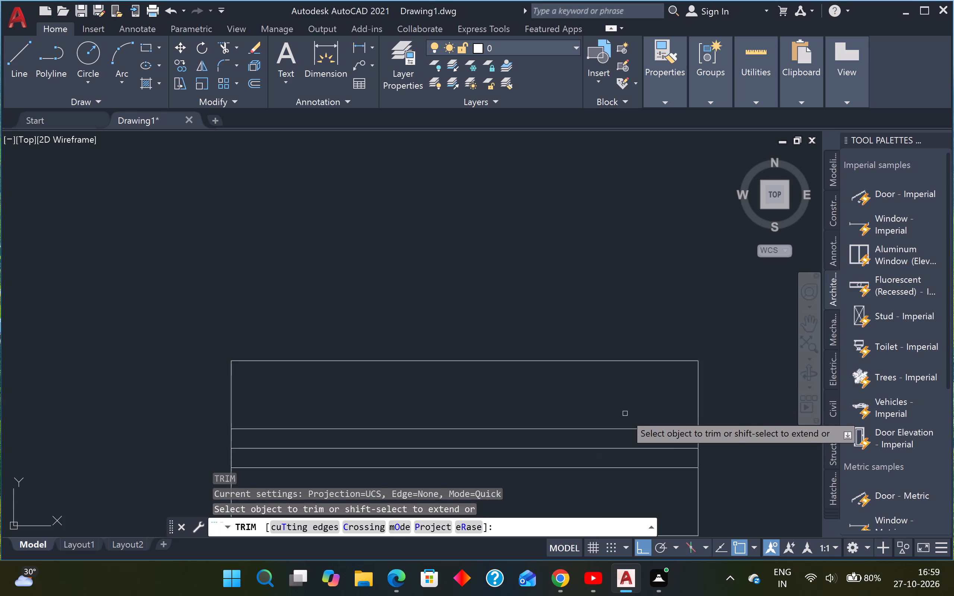
scroll(625, 413, "down", 1)
scroll(613, 443, "up", 4)
left_click(617, 381)
left_click_drag(582, 409, 590, 406)
scroll(600, 388, "down", 5)
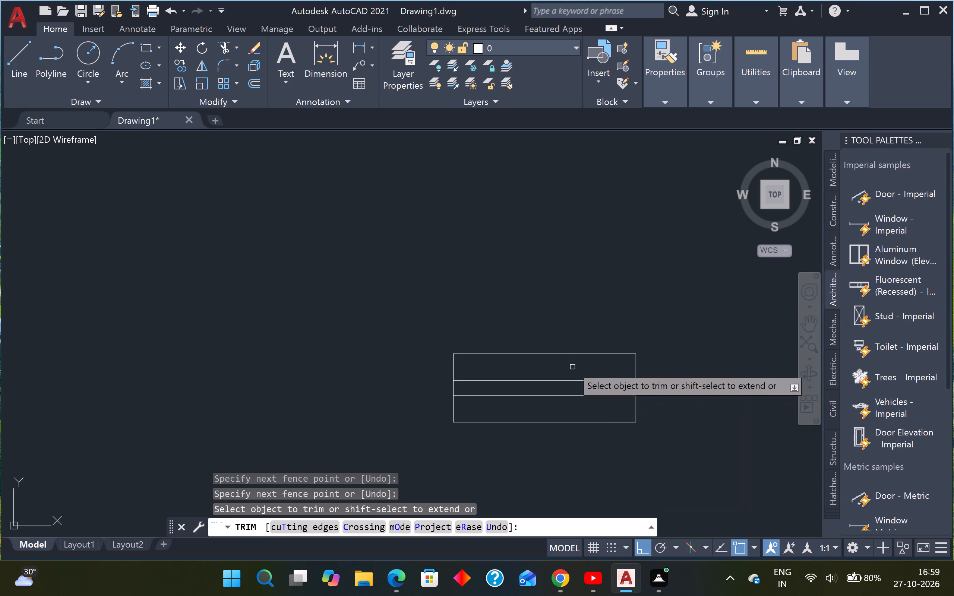
left_click(571, 365)
left_click(567, 332)
left_click(555, 415)
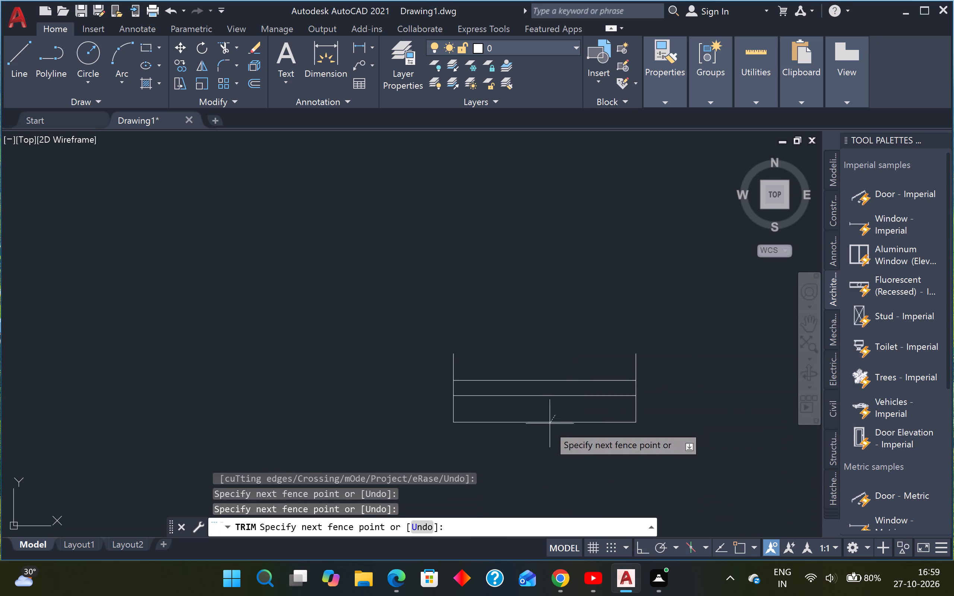
left_click(546, 428)
Trim away the centre line and both long sides of the 4' window, keeping its two offset lines and end lines.
scroll(545, 427, "down", 5)
scroll(424, 420, "up", 5)
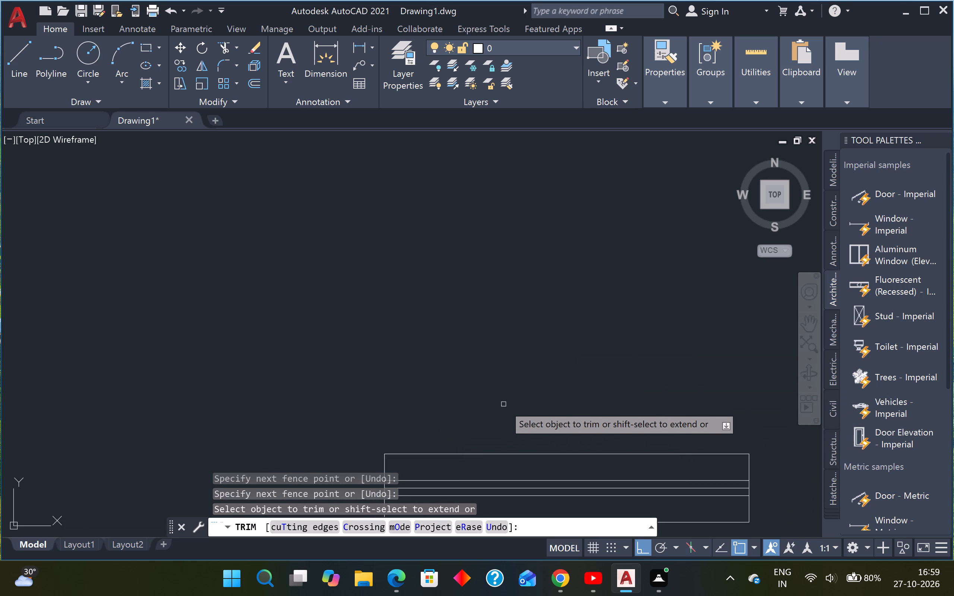
scroll(503, 404, "up", 2)
scroll(502, 398, "down", 6)
scroll(506, 413, "up", 8)
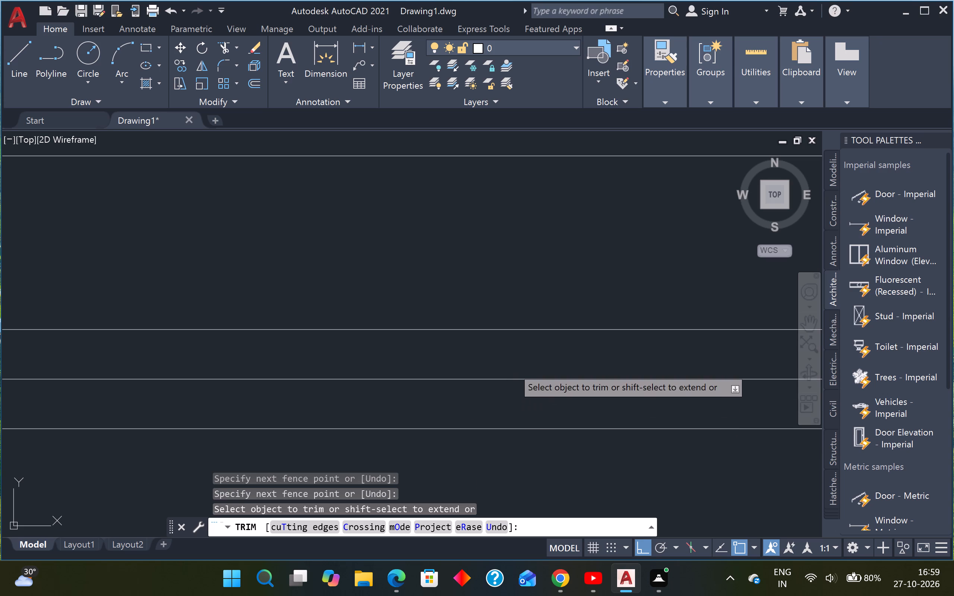
left_click(512, 367)
left_click(489, 387)
scroll(494, 371, "down", 4)
scroll(489, 337, "up", 2)
left_click(489, 353)
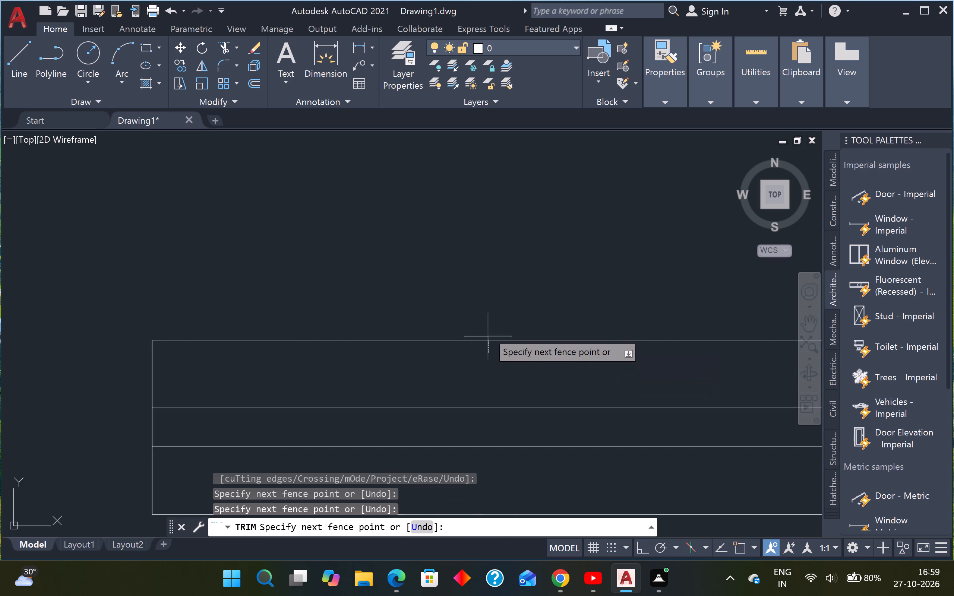
left_click(486, 318)
scroll(488, 313, "down", 4)
scroll(491, 351, "up", 3)
left_click(508, 324)
left_click(487, 347)
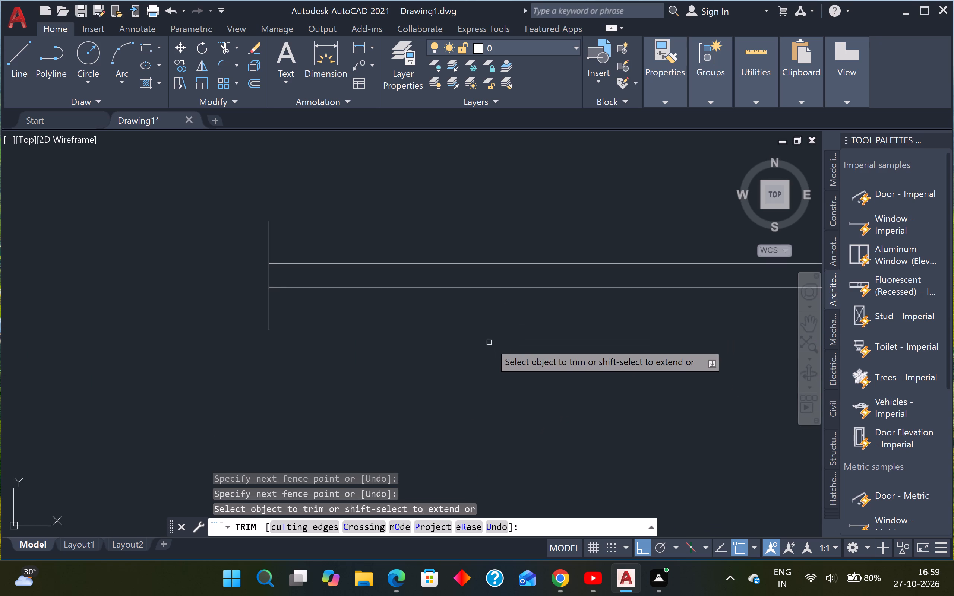
Trim away the centre line and both long sides of the 6' window, keeping its two offset lines and end lines.
scroll(489, 342, "down", 5)
scroll(325, 357, "up", 4)
scroll(365, 326, "up", 3)
left_click(365, 326)
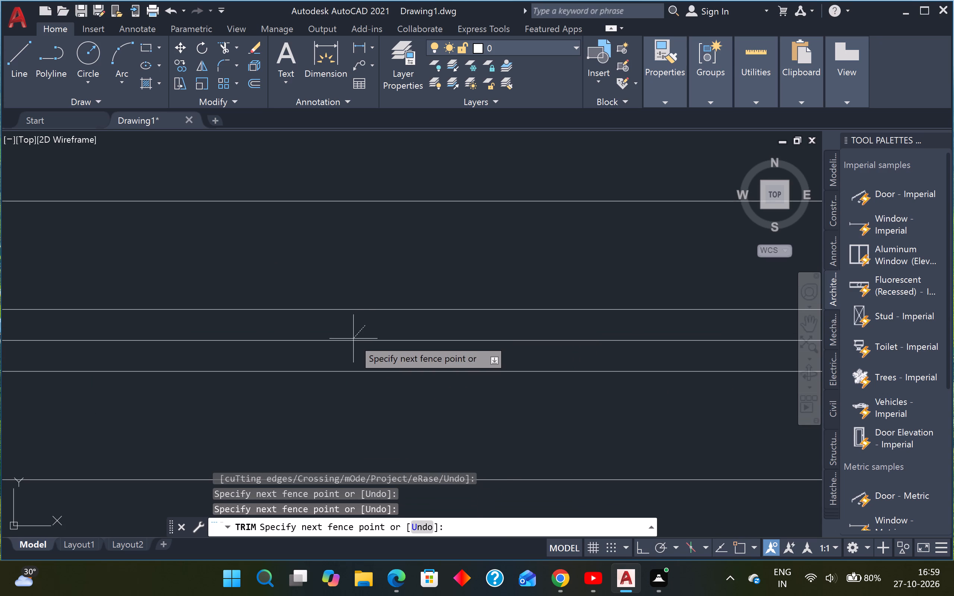
left_click(346, 354)
left_click(382, 259)
left_click(376, 169)
scroll(375, 232, "down", 3)
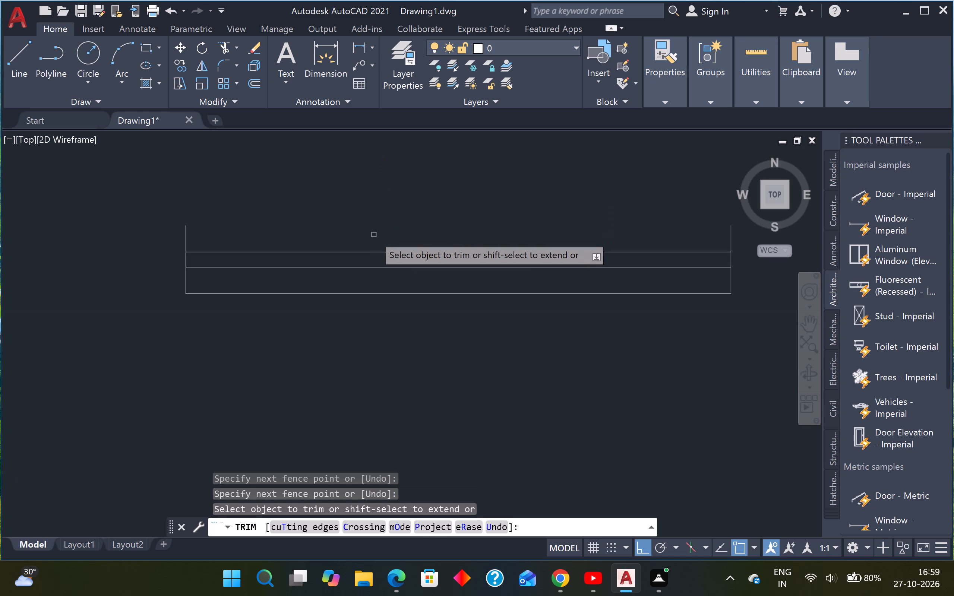
scroll(362, 293, "up", 2)
left_click(367, 281)
left_click(356, 303)
scroll(365, 291, "down", 6)
scroll(397, 305, "down", 3)
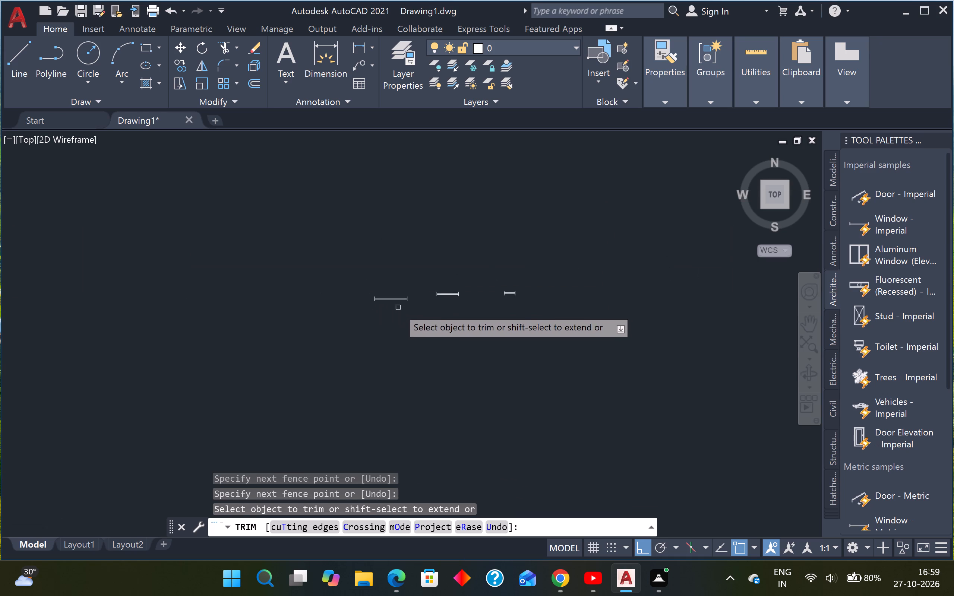
middle_click_drag(437, 307, 374, 343)
key("Escape")
key("Escape")
key("Escape")
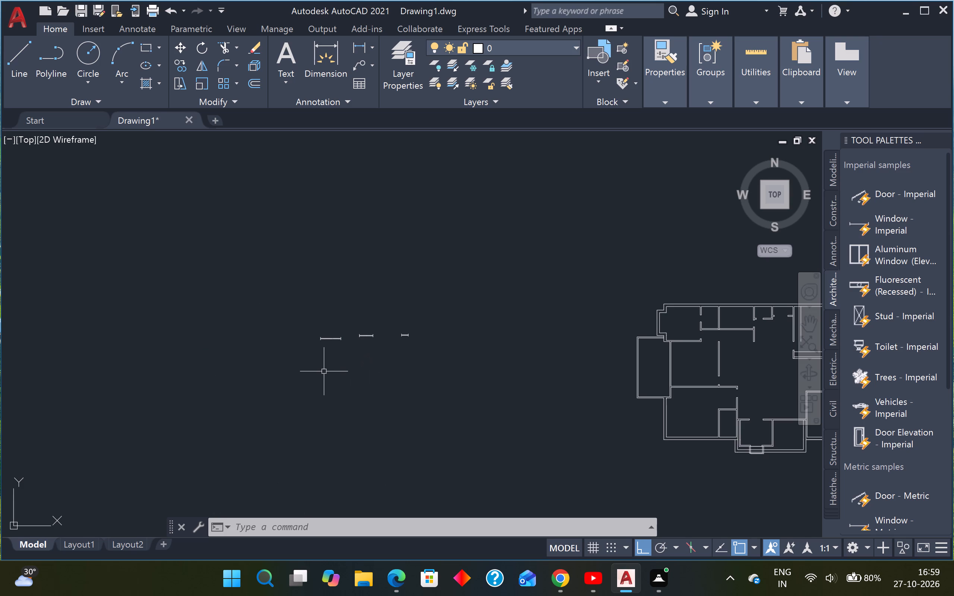
Copy the 6' window by its southwest endpoint into the north outer wall of the northwest room.
scroll(326, 352, "up", 1)
left_click(358, 318)
left_click(297, 360)
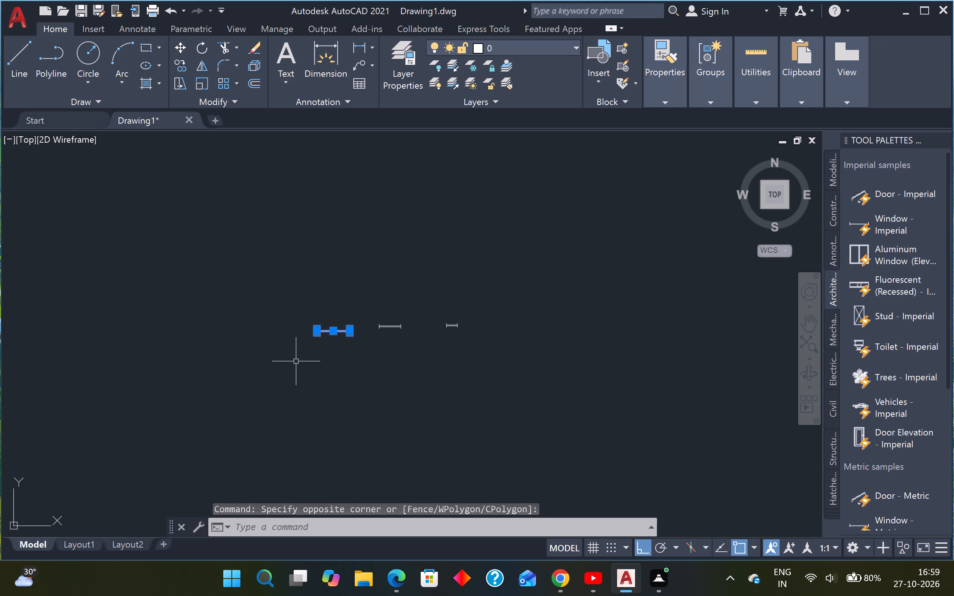
type("CO")
key("Return")
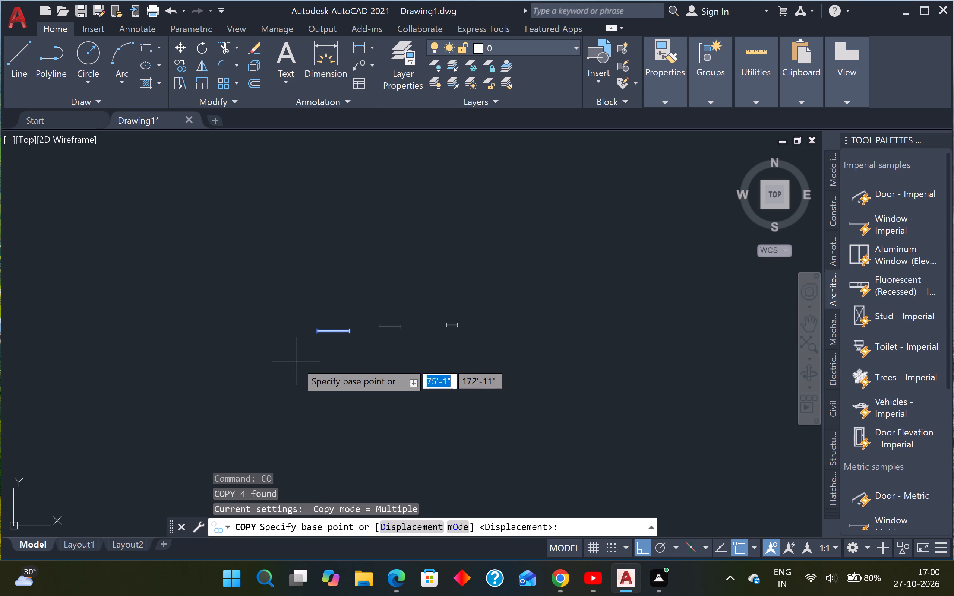
scroll(316, 317, "up", 2)
scroll(316, 365, "up", 2)
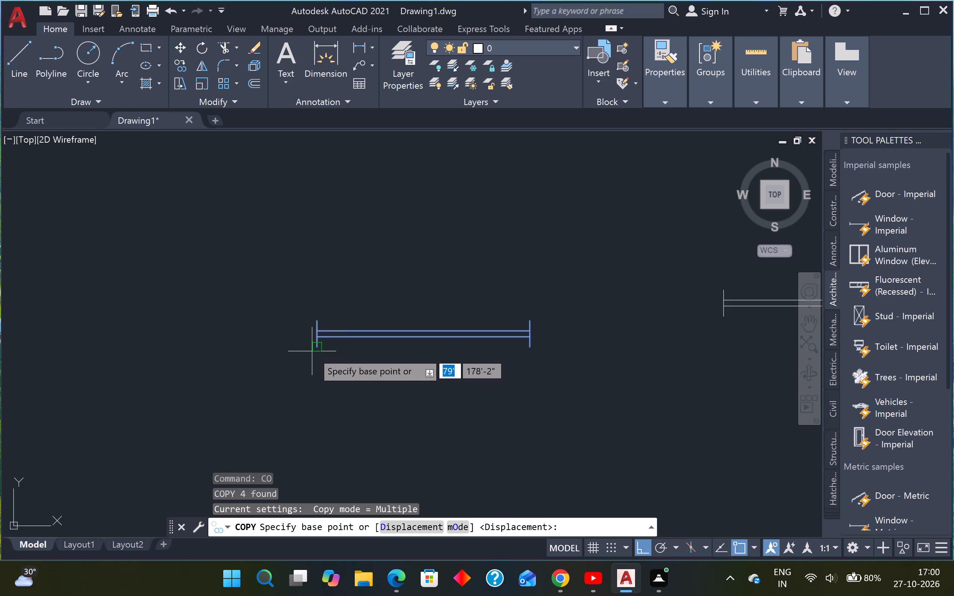
left_click_drag(312, 349, 316, 346)
scroll(316, 346, "down", 5)
scroll(623, 300, "down", 2)
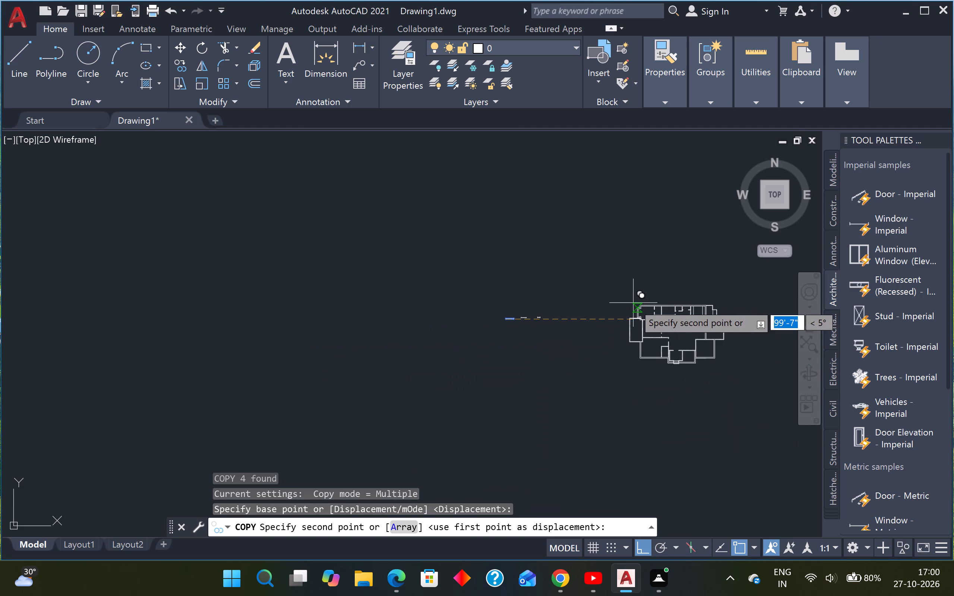
key("F8")
scroll(647, 299, "up", 3)
scroll(634, 334, "up", 4)
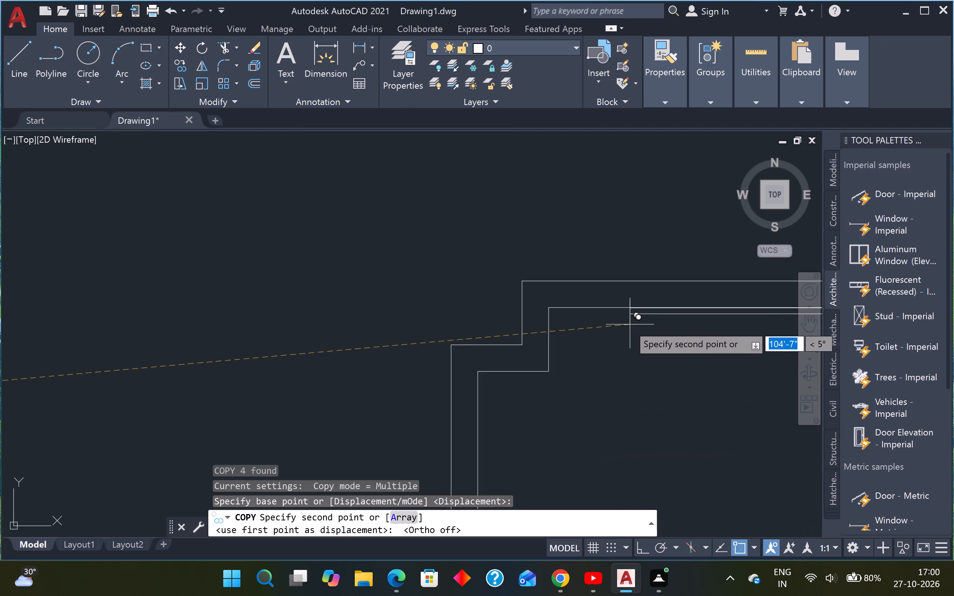
middle_click_drag(627, 324, 411, 359)
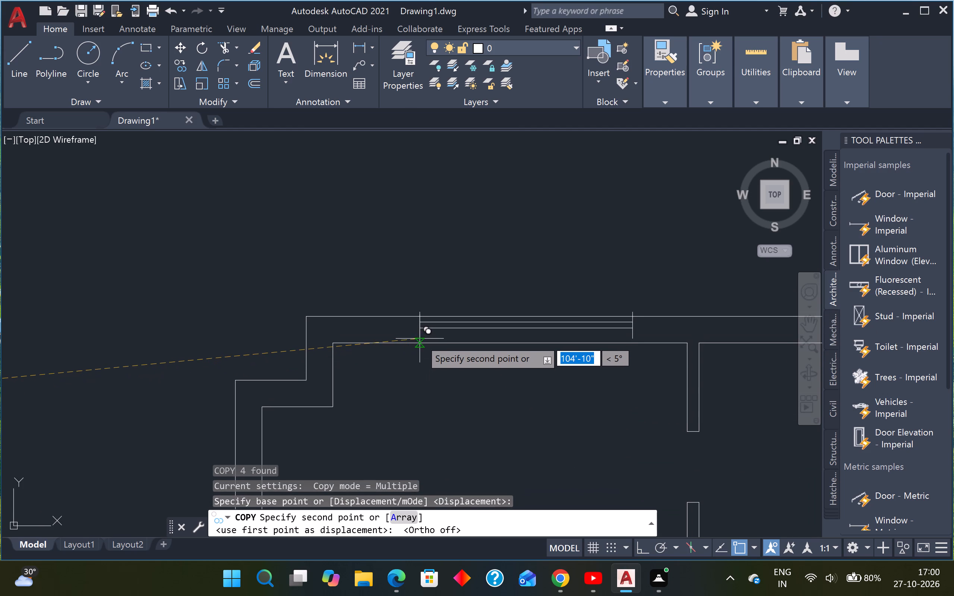
left_click(391, 343)
Place another copy of the 6' window in the north outer wall of the third room from the west.
scroll(423, 355, "down", 3)
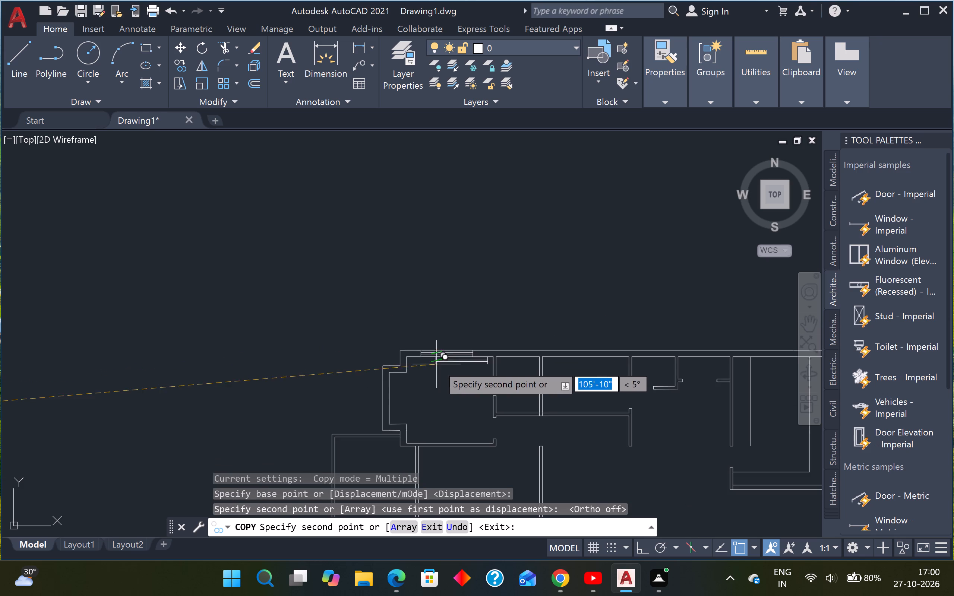
scroll(570, 349, "up", 3)
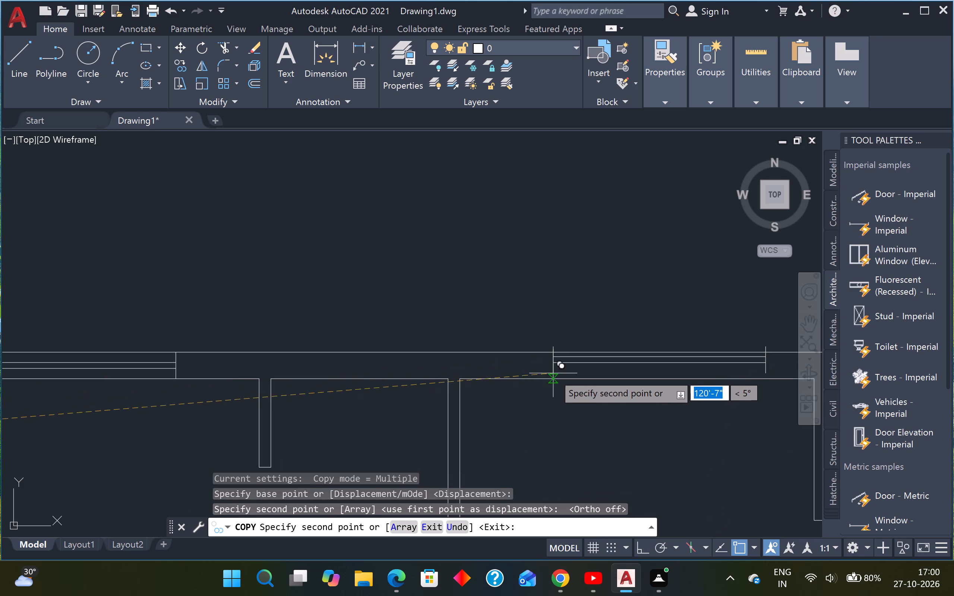
left_click(559, 378)
Place a third copy of the 6' window in the south outer wall of the southwest room and end copying.
scroll(559, 378, "down", 4)
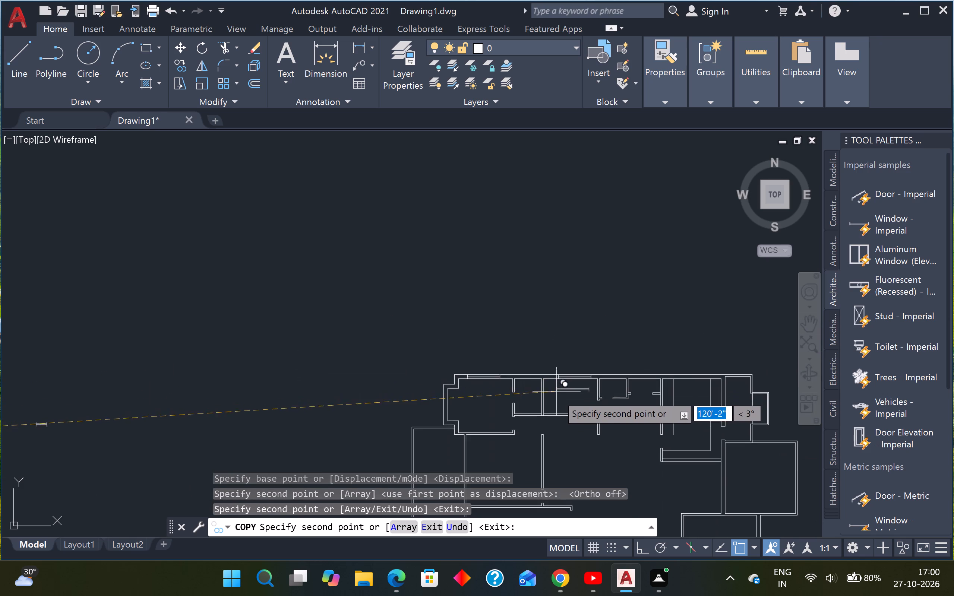
scroll(556, 399, "up", 1)
middle_click_drag(556, 399, 421, 390)
scroll(421, 390, "down", 1)
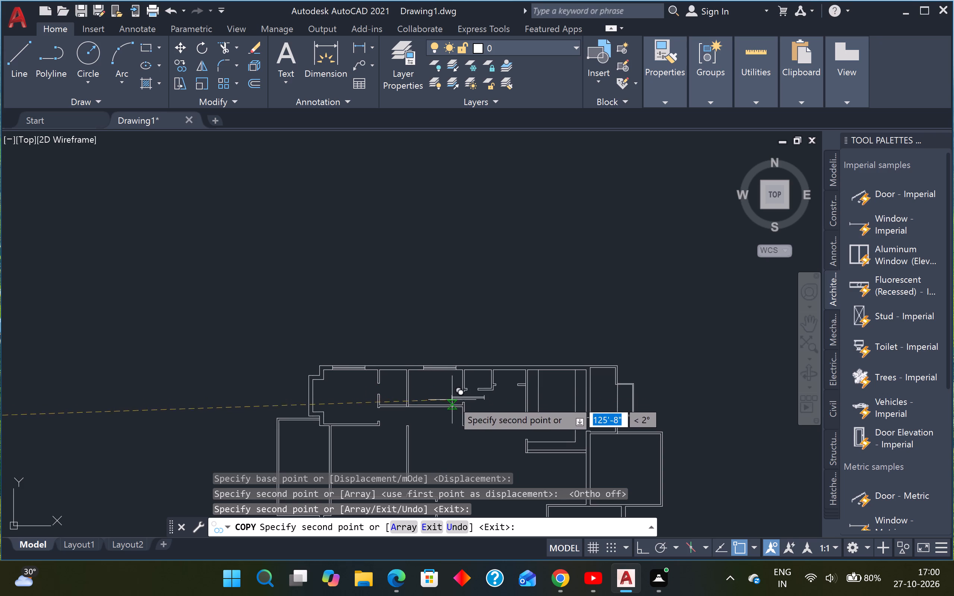
scroll(547, 368, "up", 3)
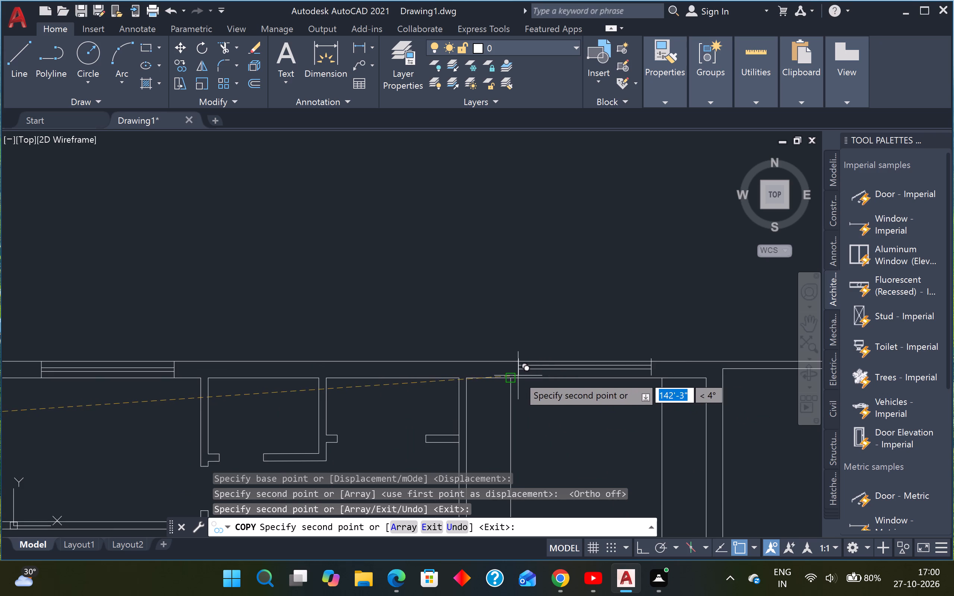
scroll(519, 369, "down", 5)
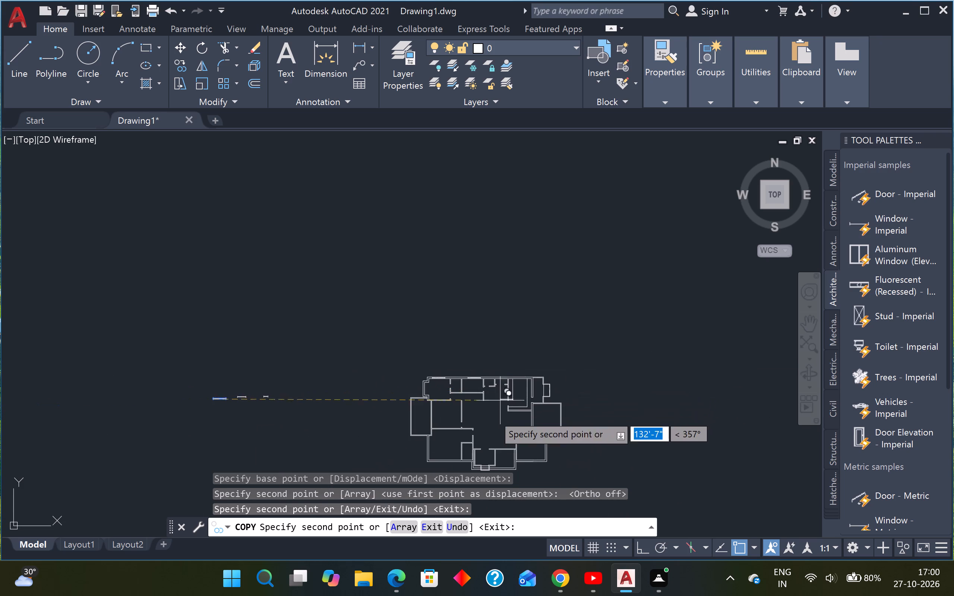
scroll(496, 422, "down", 1)
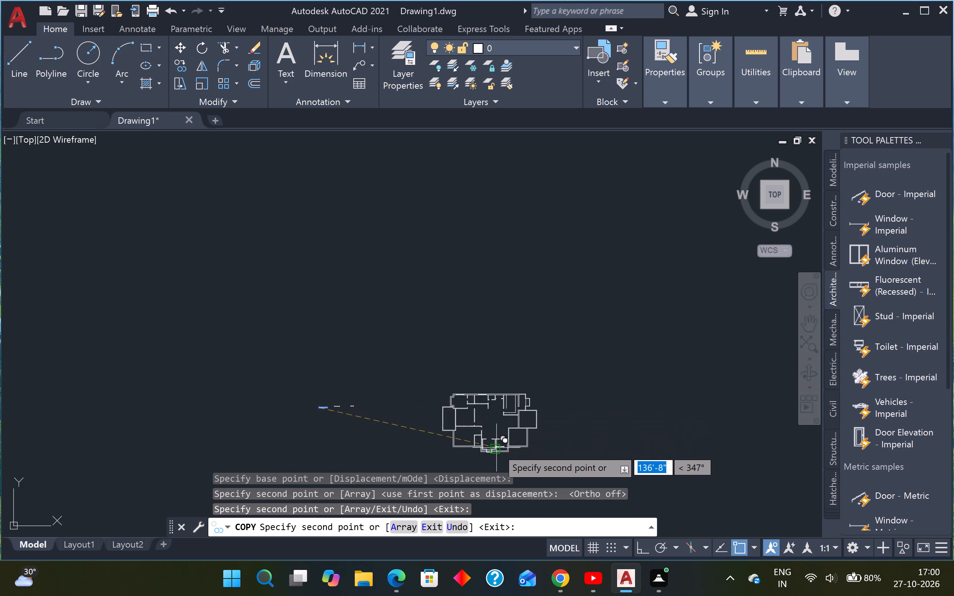
scroll(497, 448, "up", 4)
scroll(518, 405, "up", 3)
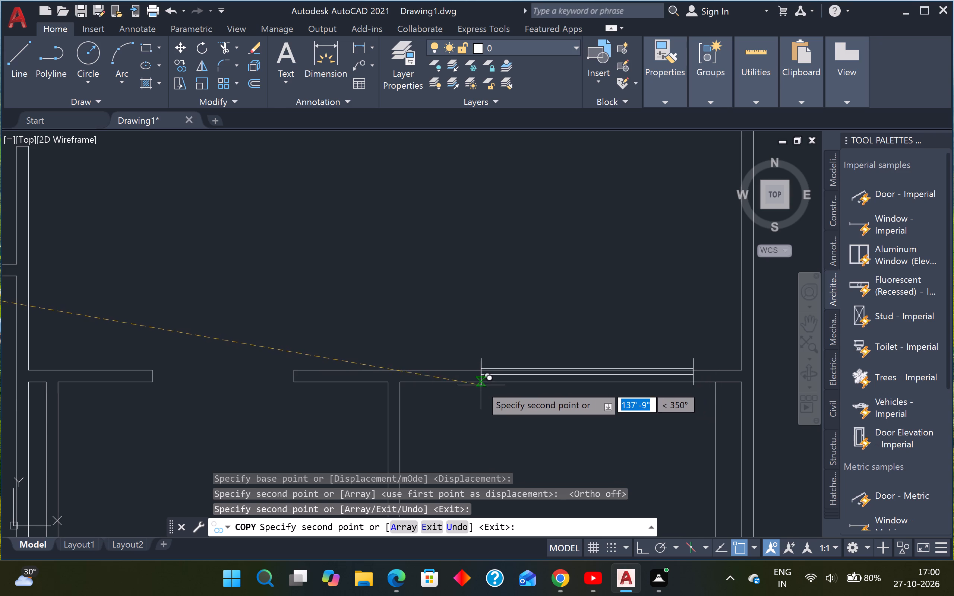
scroll(475, 382, "down", 4)
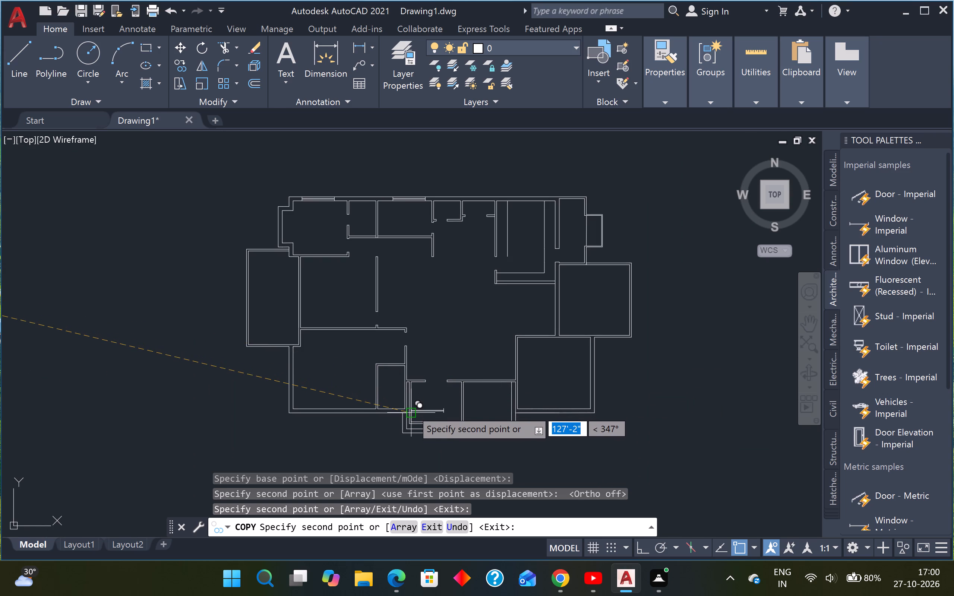
scroll(397, 410, "down", 1)
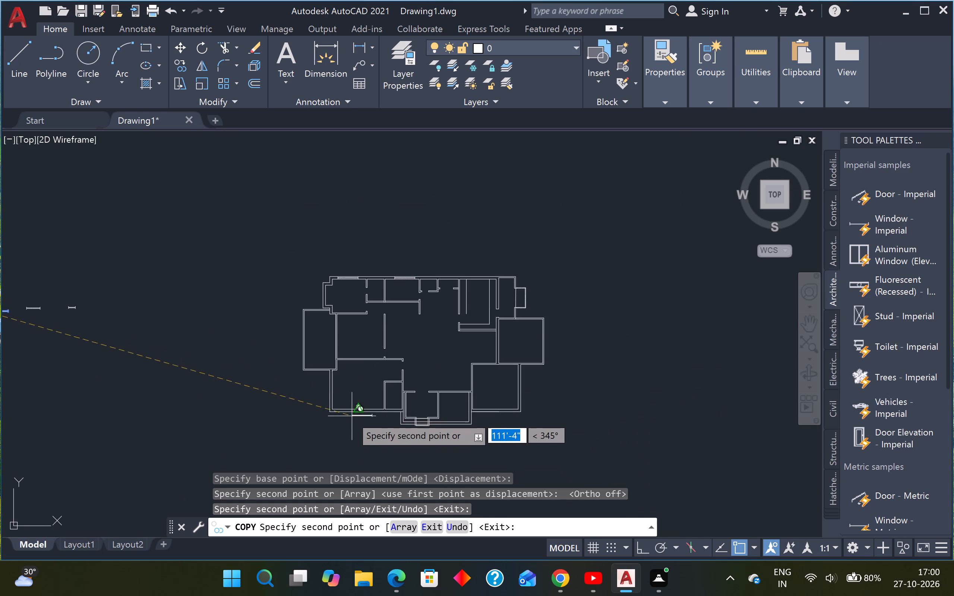
scroll(351, 415, "up", 6)
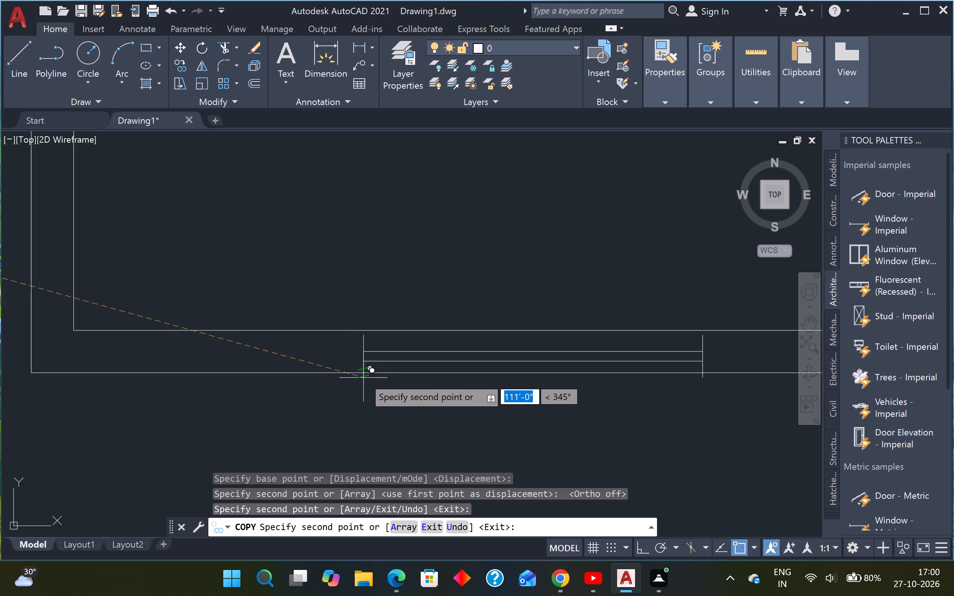
left_click(363, 374)
scroll(369, 362, "down", 6)
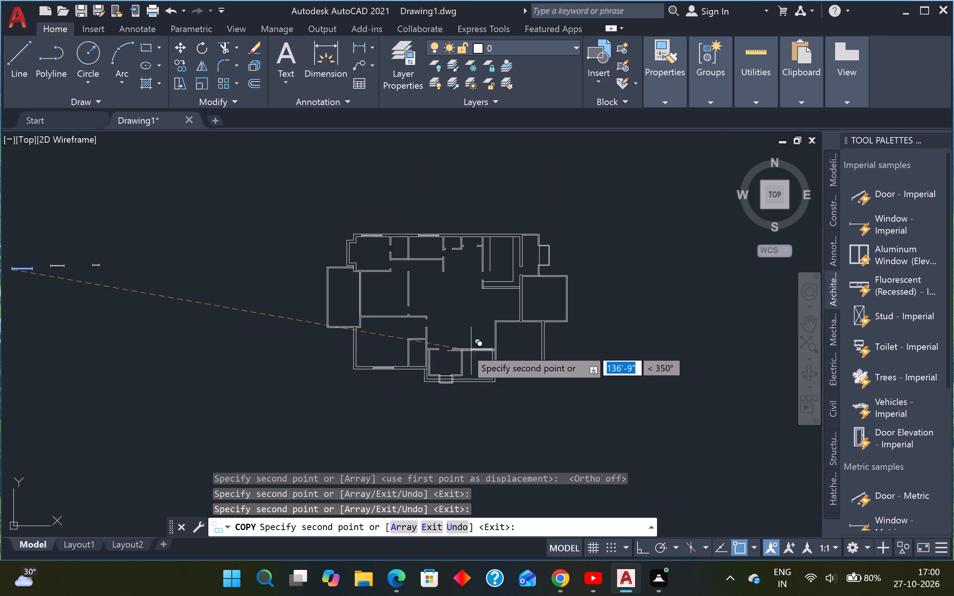
scroll(464, 342, "up", 4)
scroll(493, 399, "up", 3)
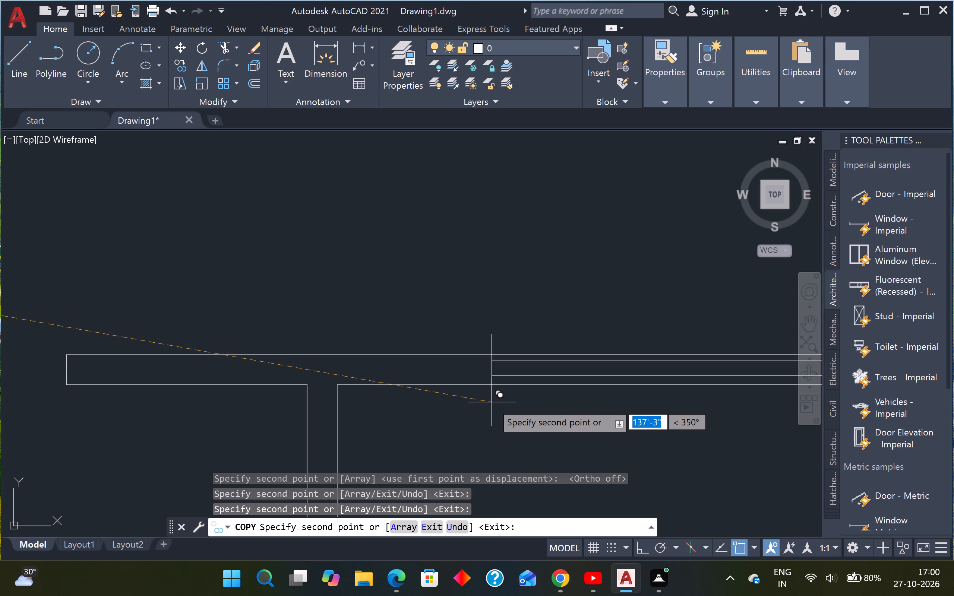
key("Escape")
Draw a 6' by 4" rectangle in the open central area of the plan, north of the southern entrance rooms.
scroll(495, 379, "down", 4)
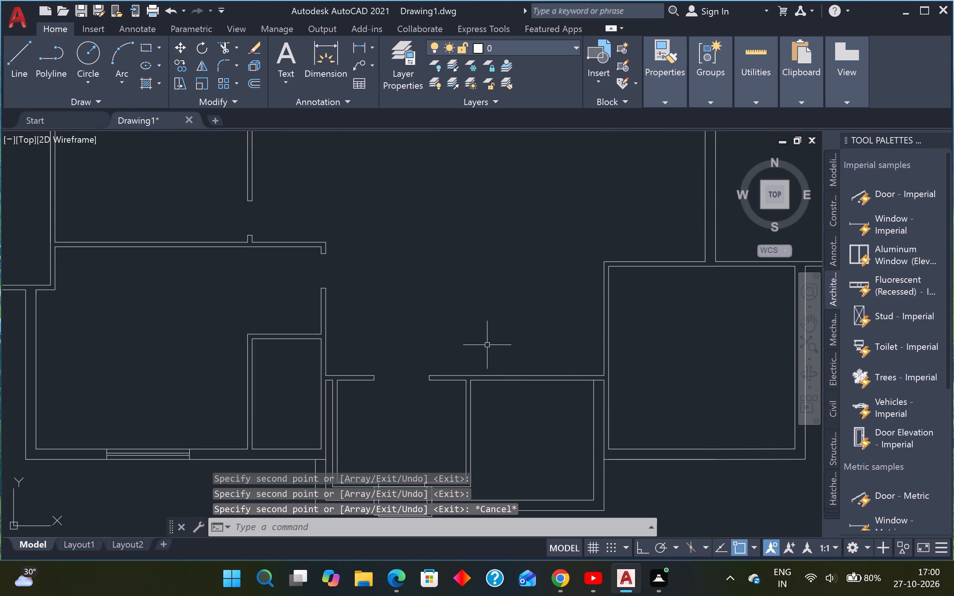
scroll(486, 343, "down", 2)
middle_click_drag(486, 343, 461, 337)
type("REC")
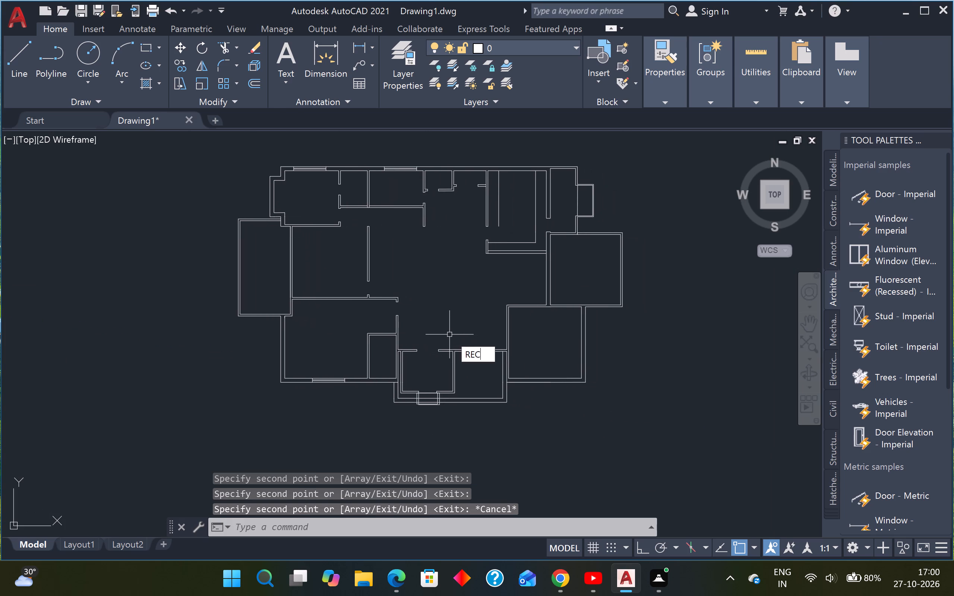
key("space")
left_click(423, 305)
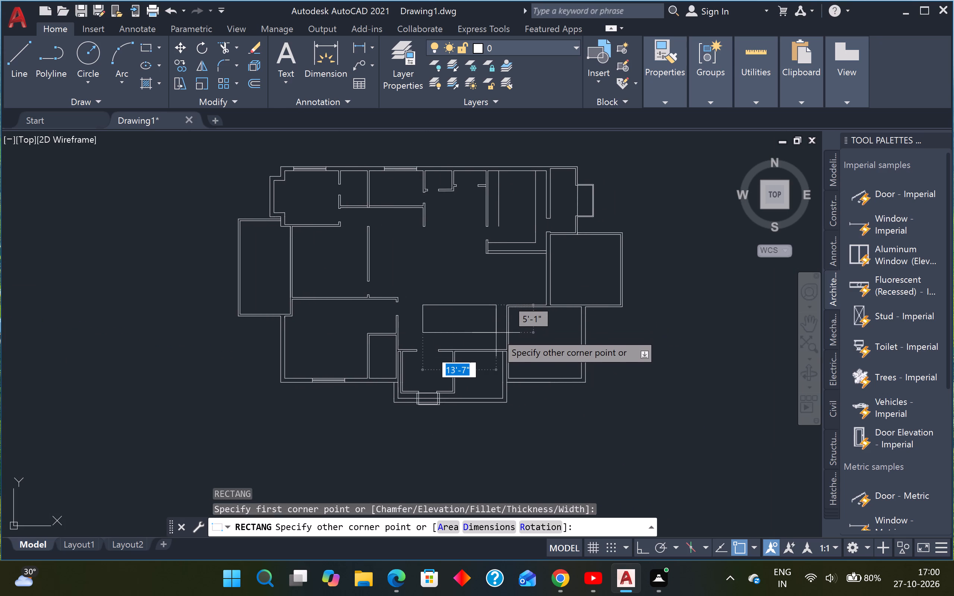
type("6'")
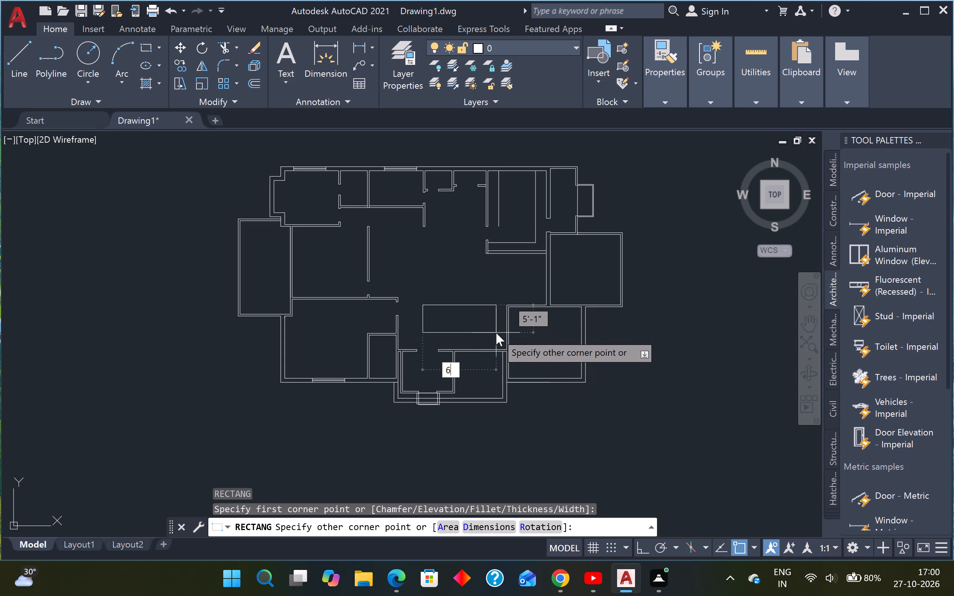
key("Tab")
type("4\"")
key("Return")
scroll(440, 295, "up", 3)
scroll(387, 333, "up", 2)
middle_click_drag(412, 330, 305, 366)
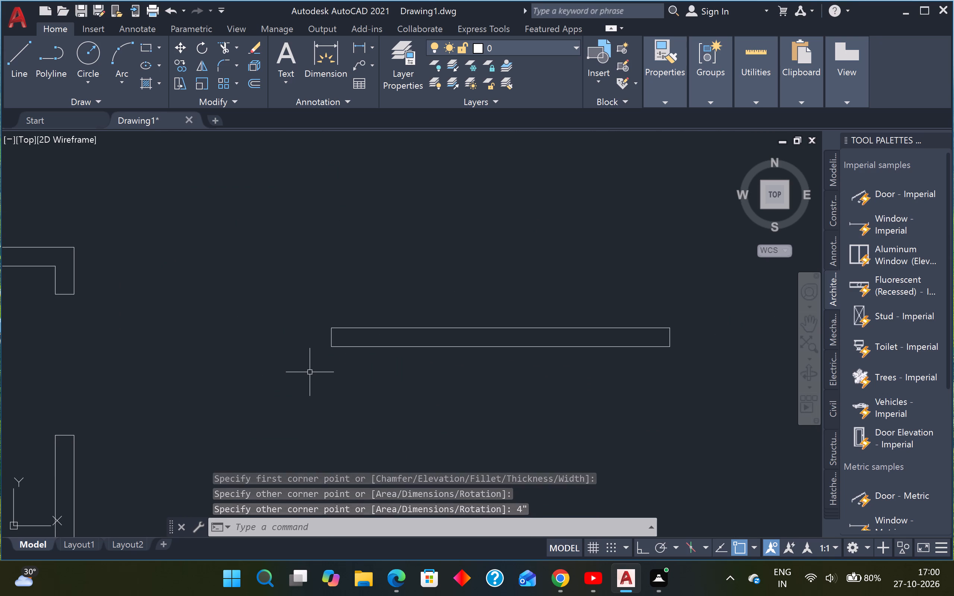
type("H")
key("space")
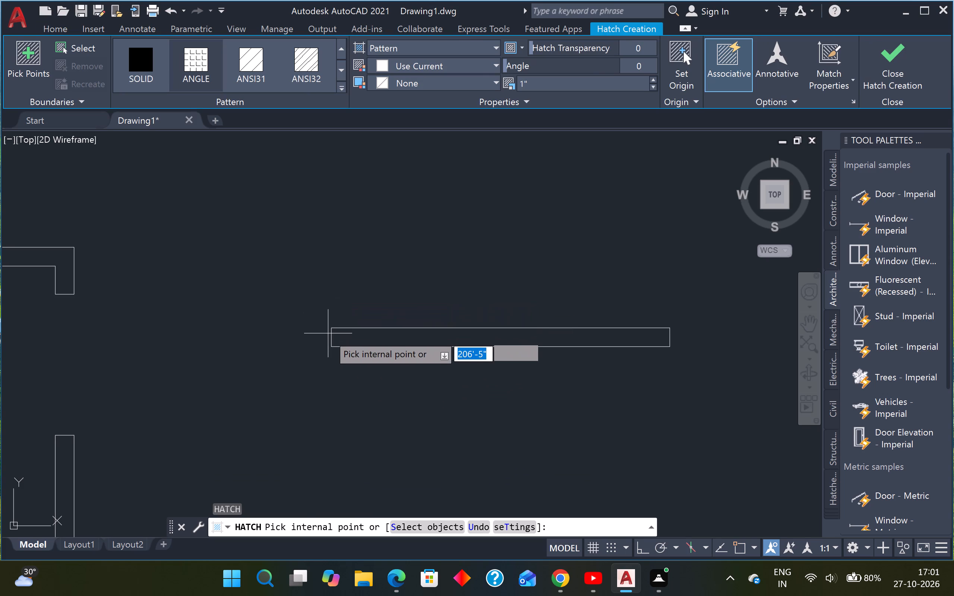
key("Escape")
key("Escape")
Draw a centre line through the 6' by 4" rectangle between the midpoints of its short sides.
type("L")
key("space")
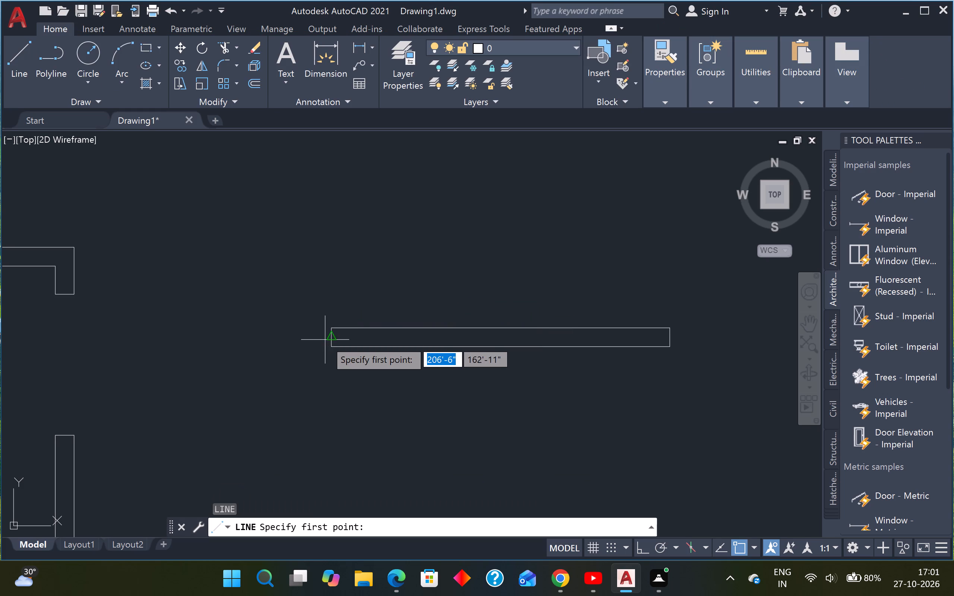
left_click(335, 340)
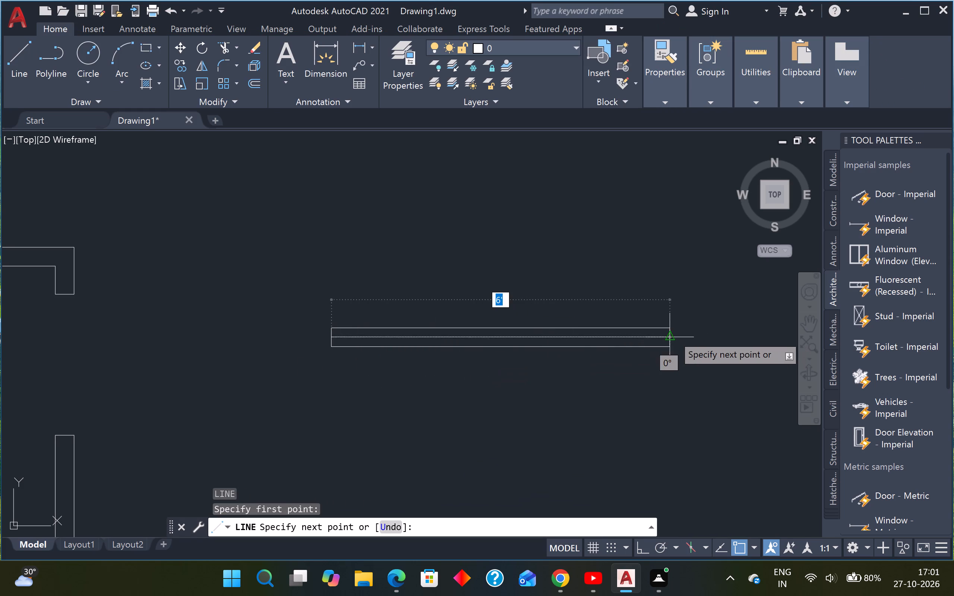
left_click(673, 335)
key("Escape")
Offset the rectangle's centre line 1" to both its north and south sides.
type("O")
key("space")
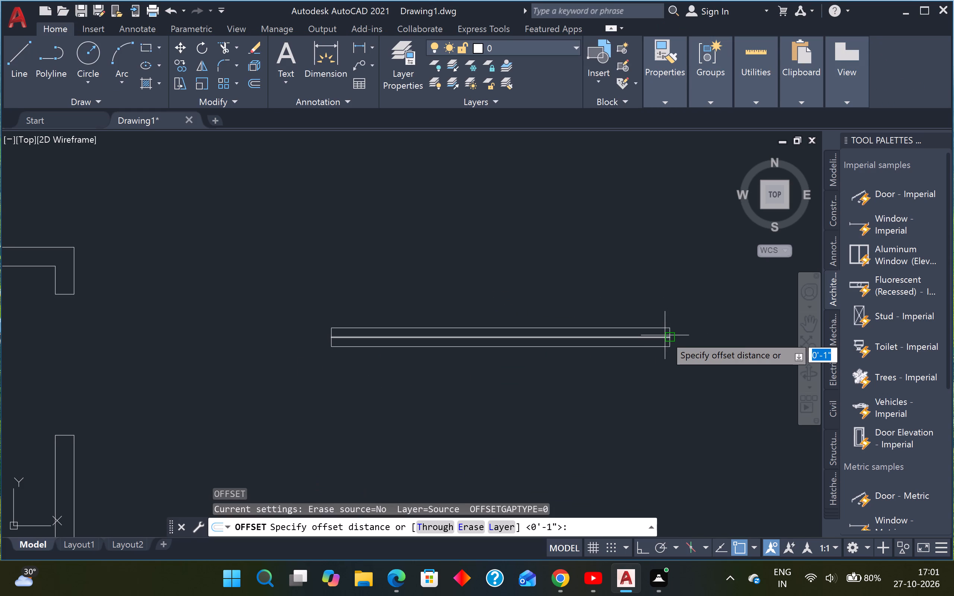
key("space")
scroll(398, 336, "up", 3)
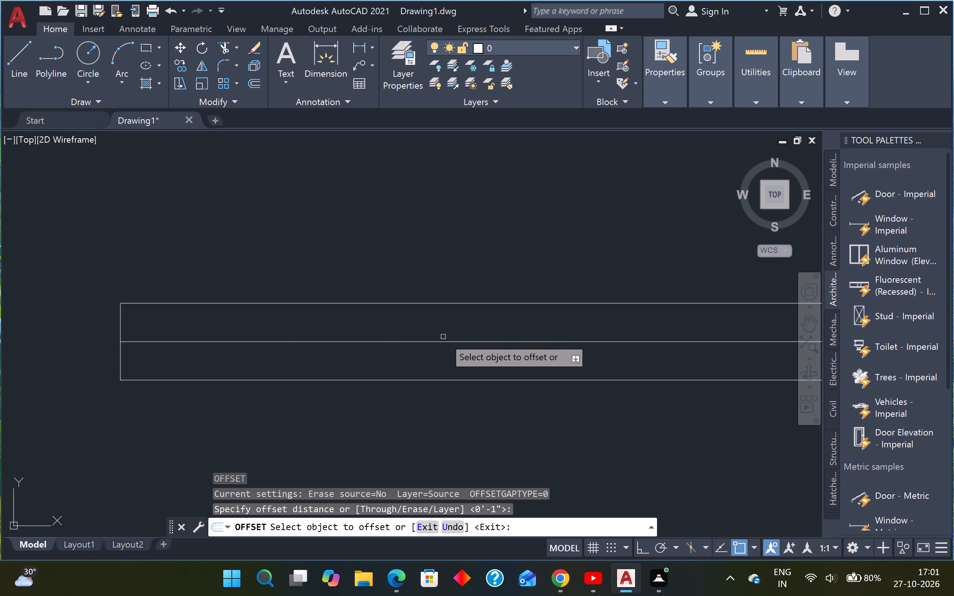
left_click(445, 343)
left_click(458, 309)
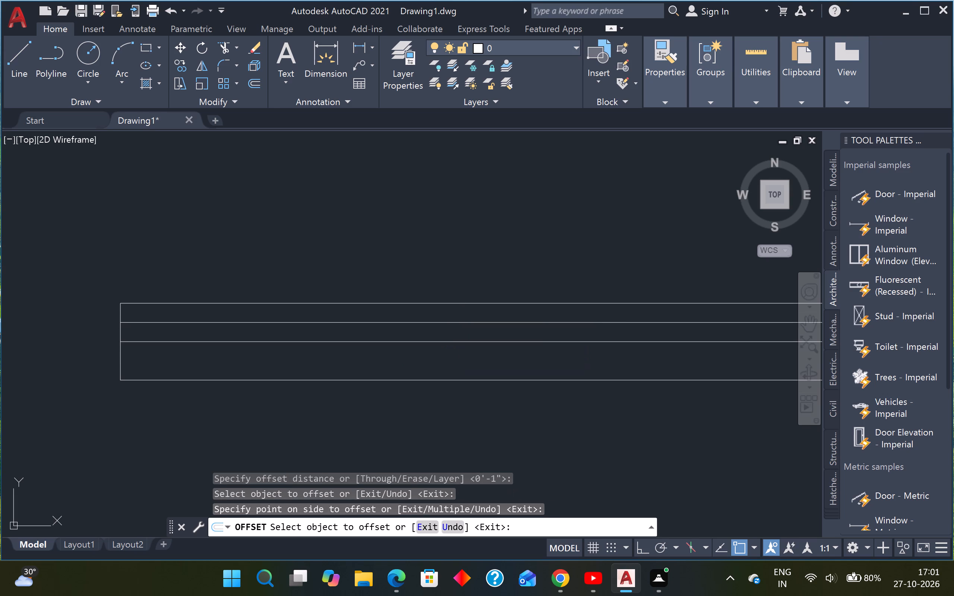
left_click(448, 342)
left_click(440, 360)
key("Escape")
key("Escape")
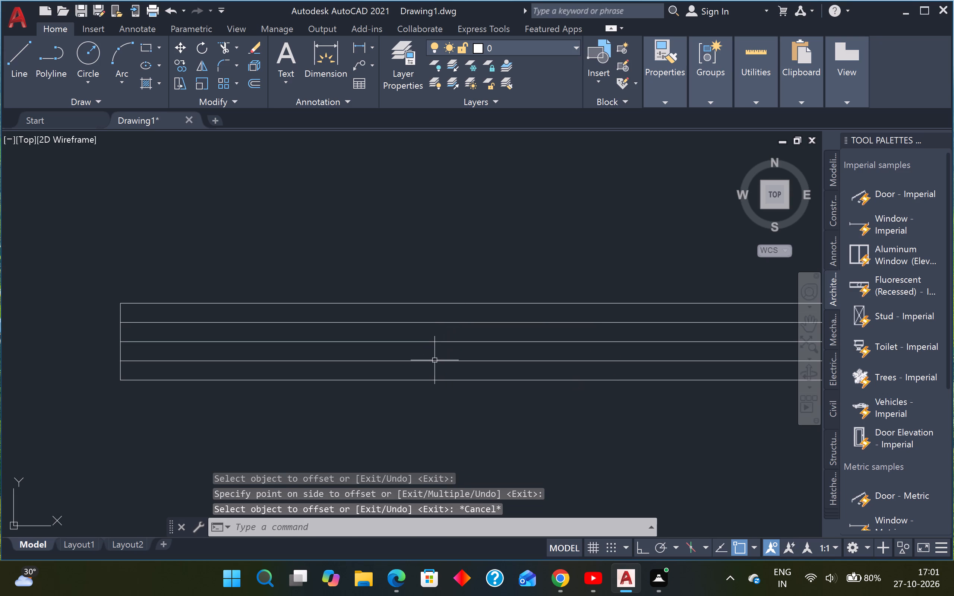
Trim away the centre line and both long sides of the new window, keeping its two offset lines and end lines.
type("TR")
key("space")
scroll(443, 347, "up", 2)
left_click(459, 313)
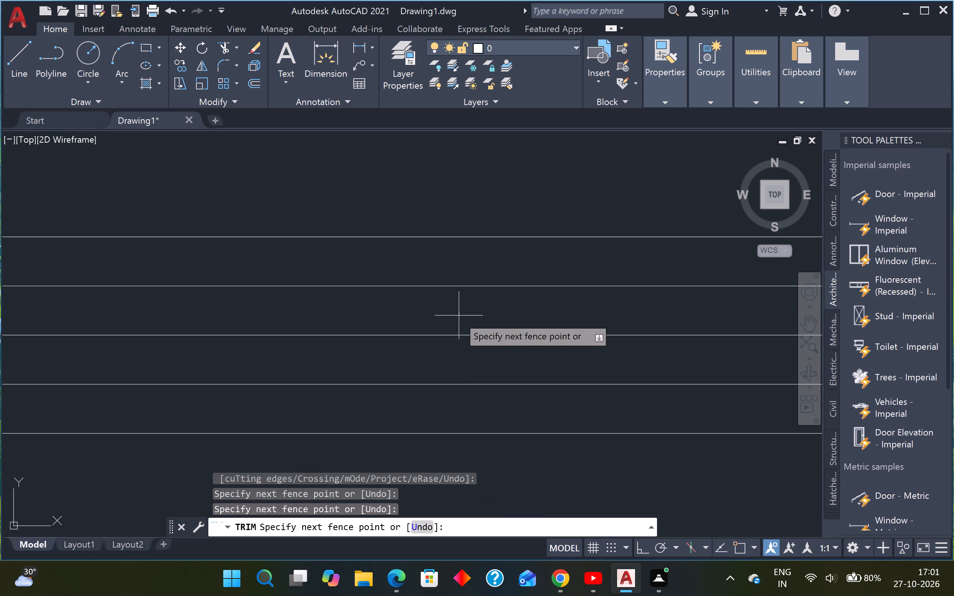
left_click(435, 347)
left_click(435, 257)
left_click(440, 215)
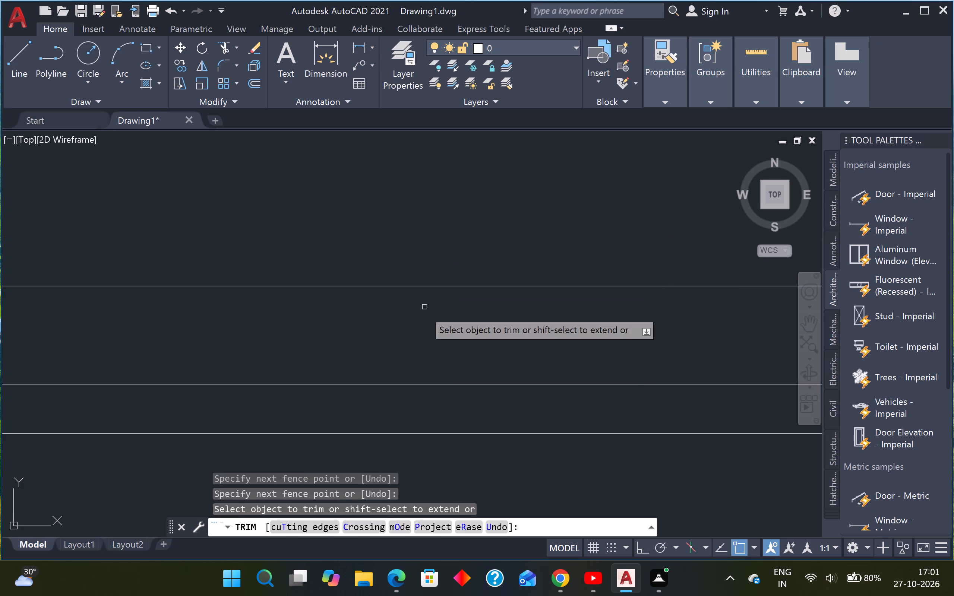
left_click(405, 397)
left_click(391, 444)
scroll(417, 381, "down", 7)
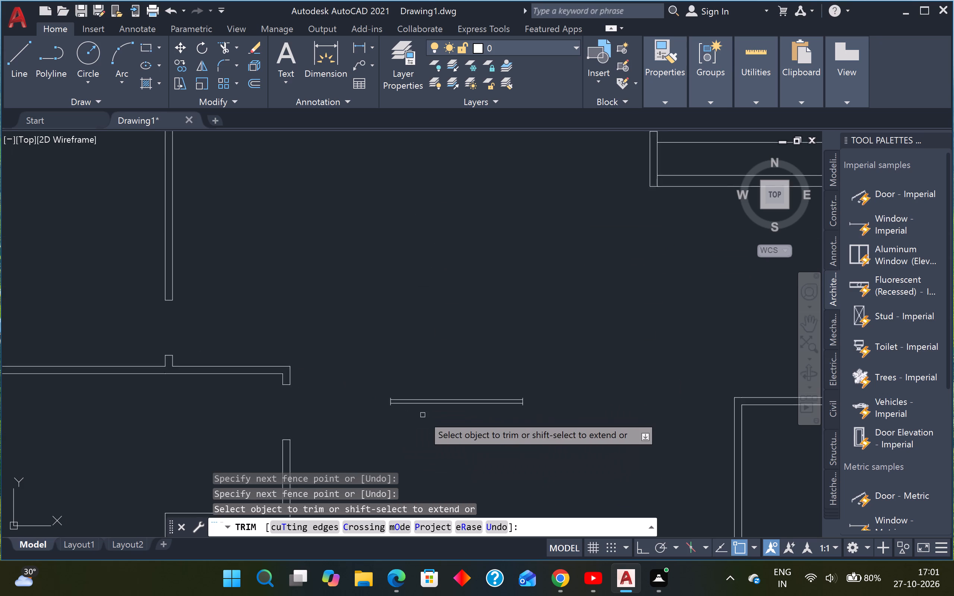
scroll(423, 415, "down", 1)
scroll(470, 435, "up", 1)
key("Escape")
key("Escape")
Move the 4" deep, 6' window by its southwest endpoint into the north wall of the room just east of the entrance room.
left_click_drag(513, 364, 490, 375)
left_click(331, 427)
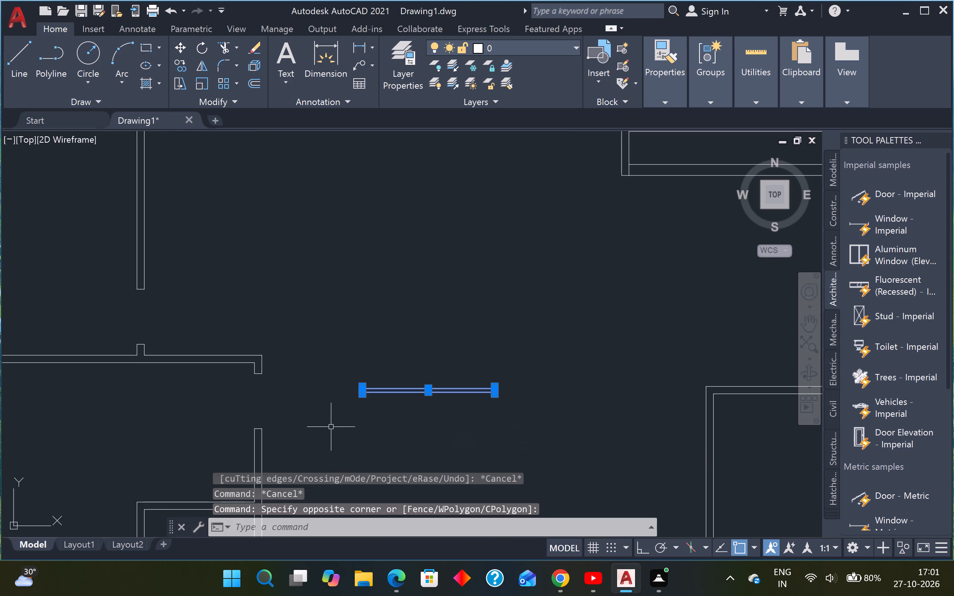
type("CO")
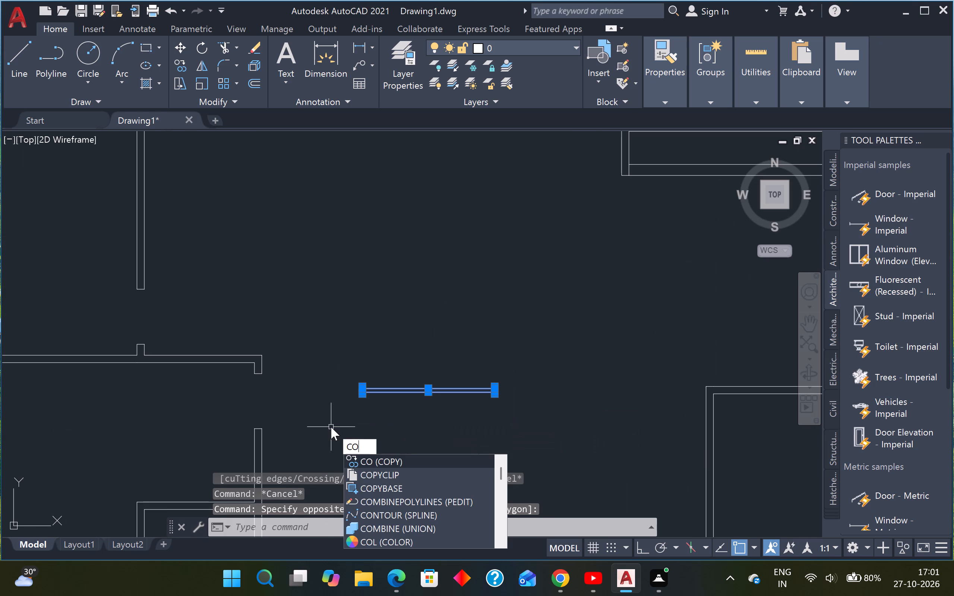
key("BackSpace")
key("BackSpace")
type("M")
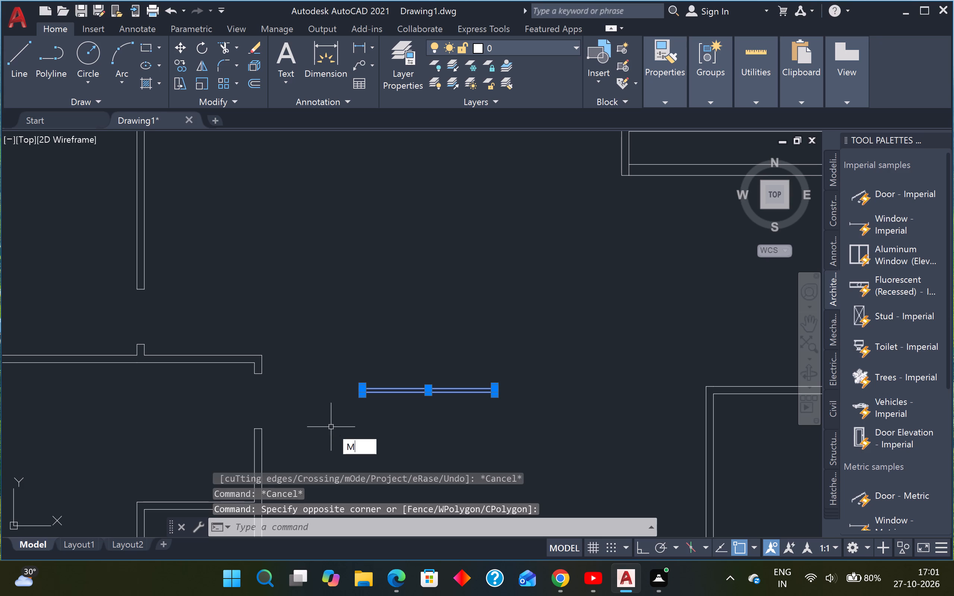
key("space")
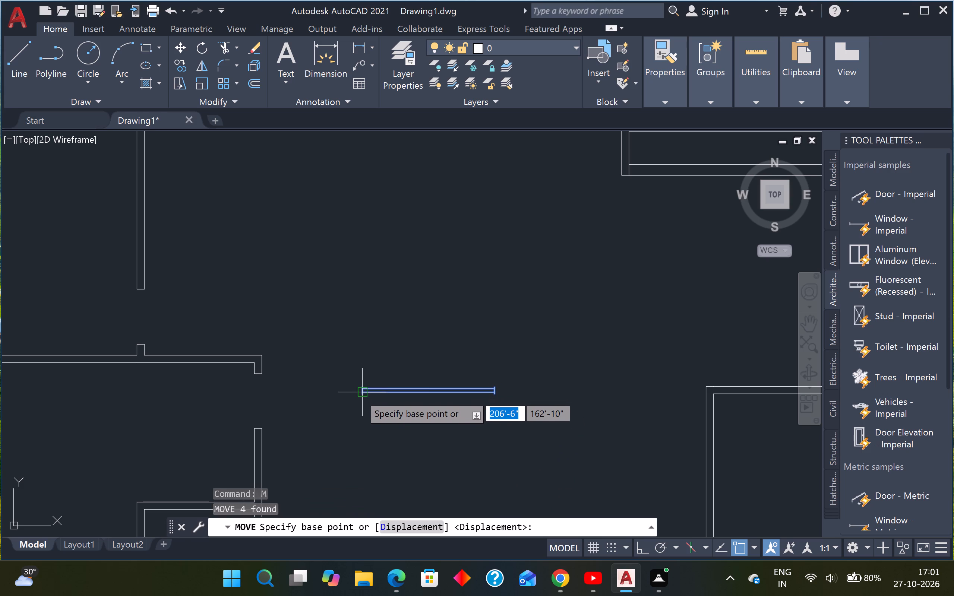
left_click(358, 398)
scroll(369, 402, "down", 3)
scroll(424, 454, "up", 1)
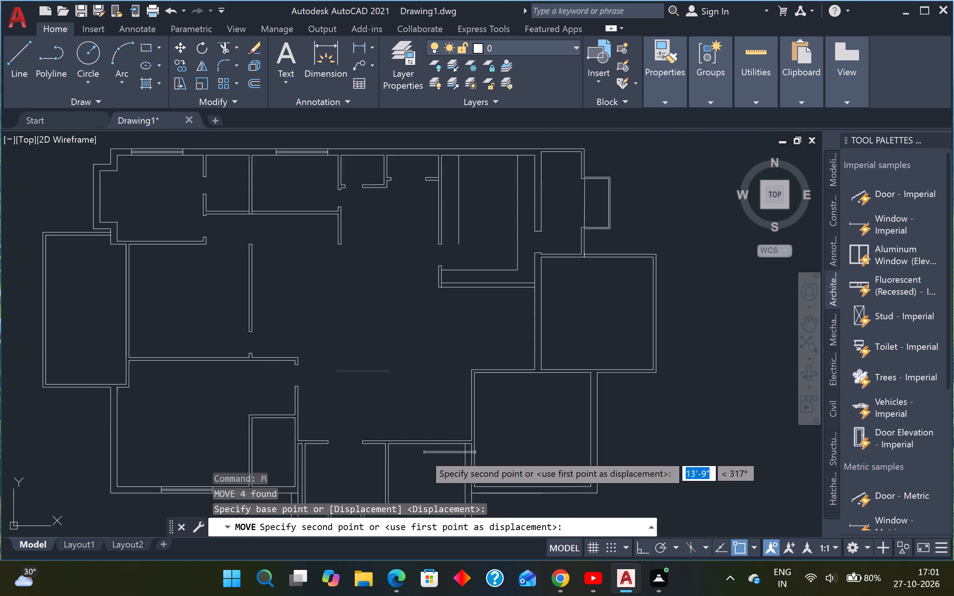
scroll(424, 454, "up", 2)
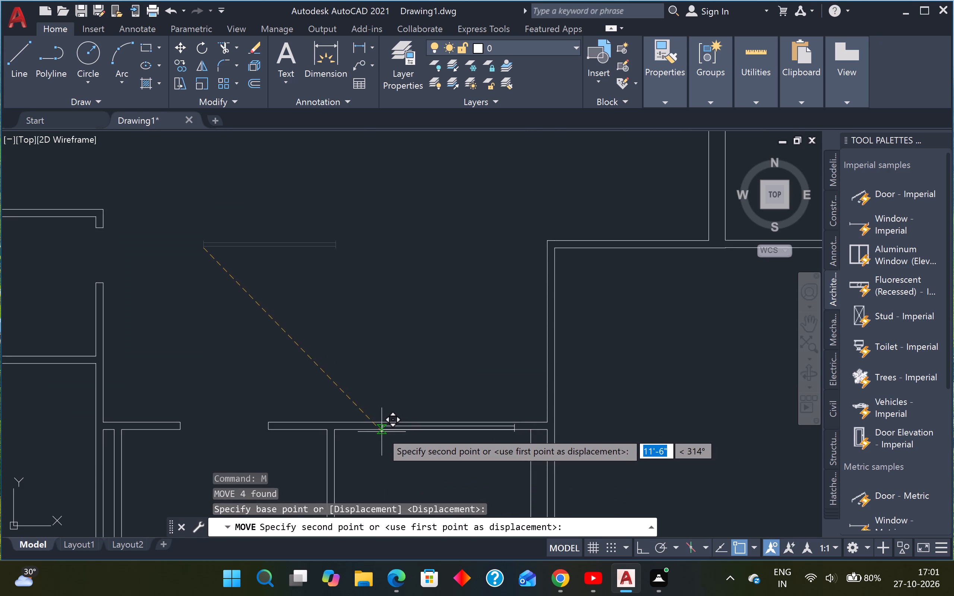
left_click(380, 431)
scroll(381, 403, "down", 3)
scroll(359, 432, "up", 2)
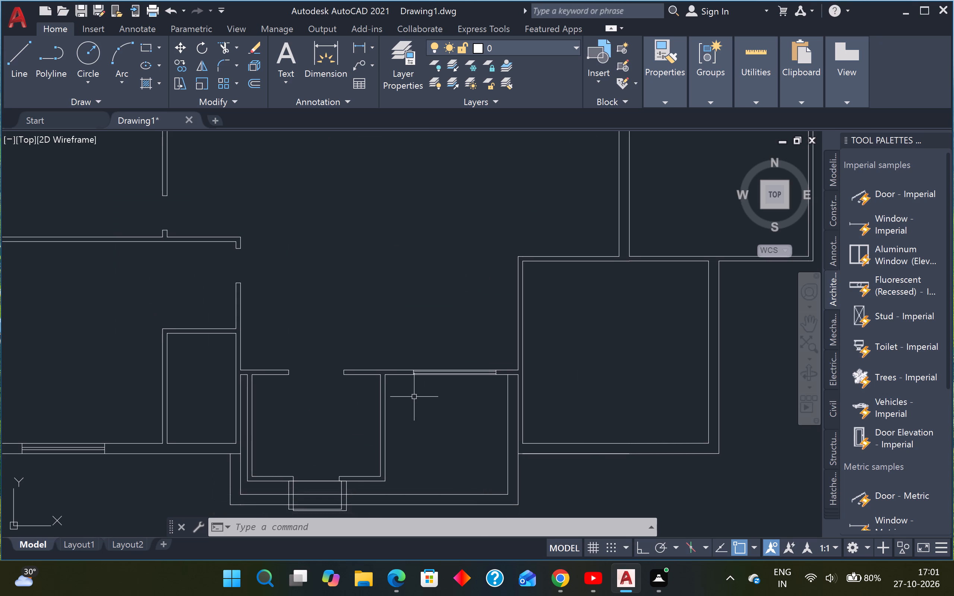
key("Escape")
key("Escape")
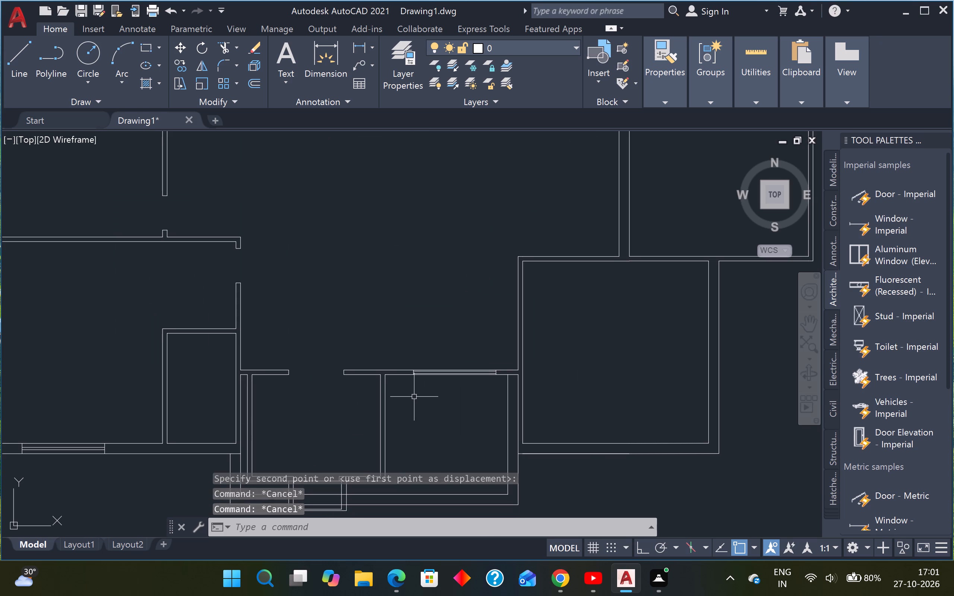
Move the 2' window symbol by its southwest endpoint into the north outer wall of the second room from the west.
scroll(100, 257, "down", 3)
middle_click_drag(92, 278, 375, 454)
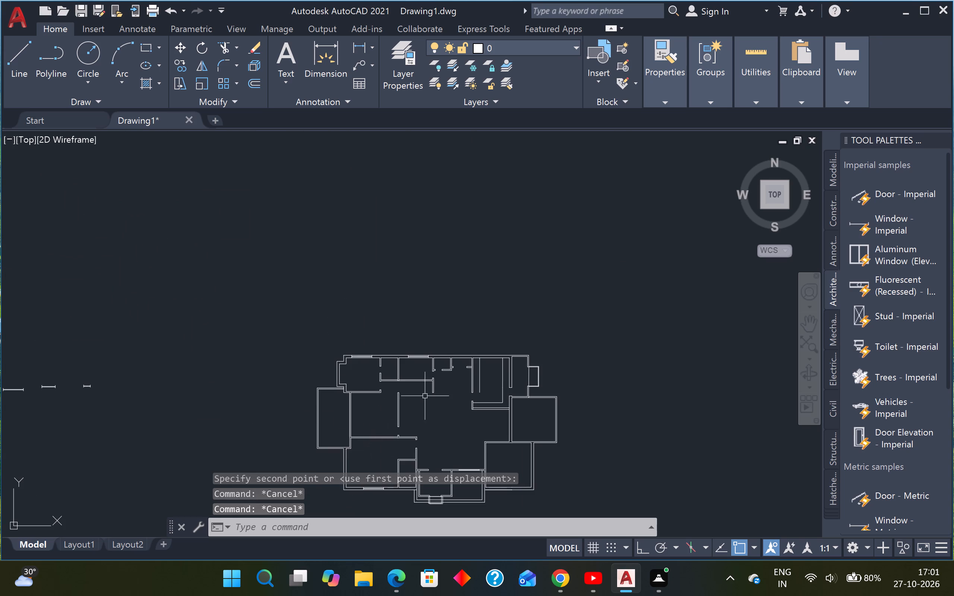
scroll(394, 397, "down", 1)
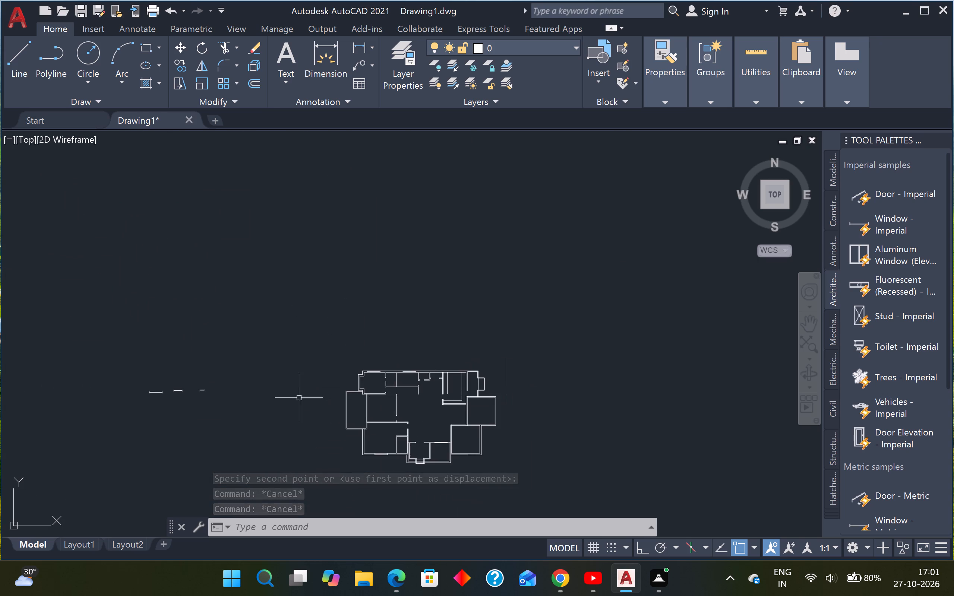
scroll(238, 398, "up", 2)
left_click(177, 368)
left_click(129, 409)
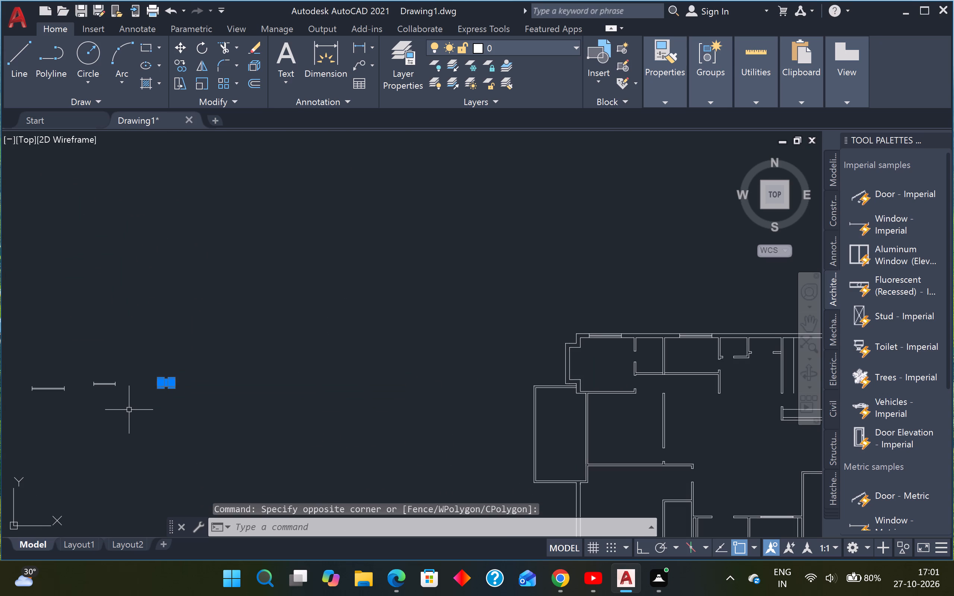
type("M")
key("space")
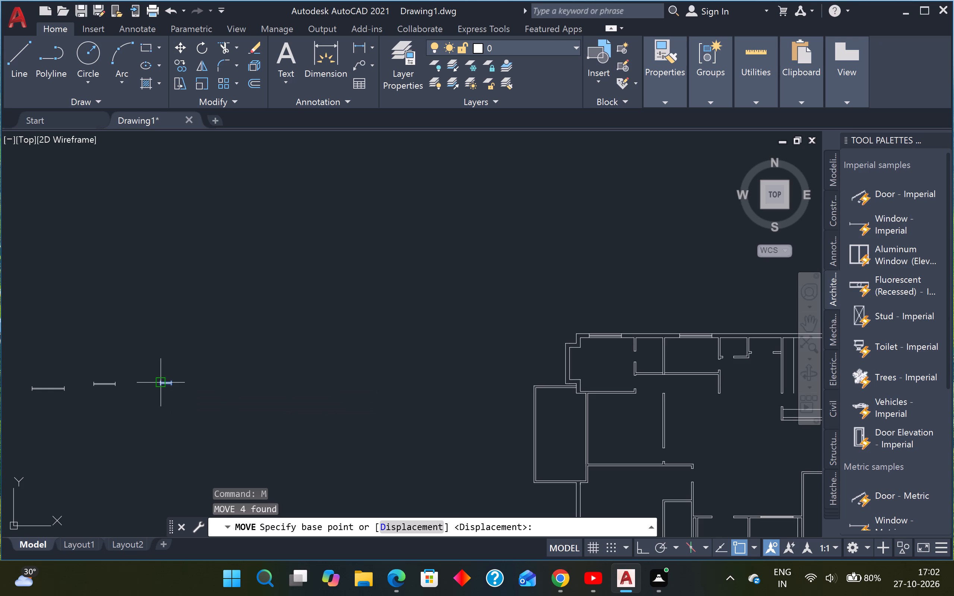
scroll(164, 384, "up", 6)
left_click(228, 373)
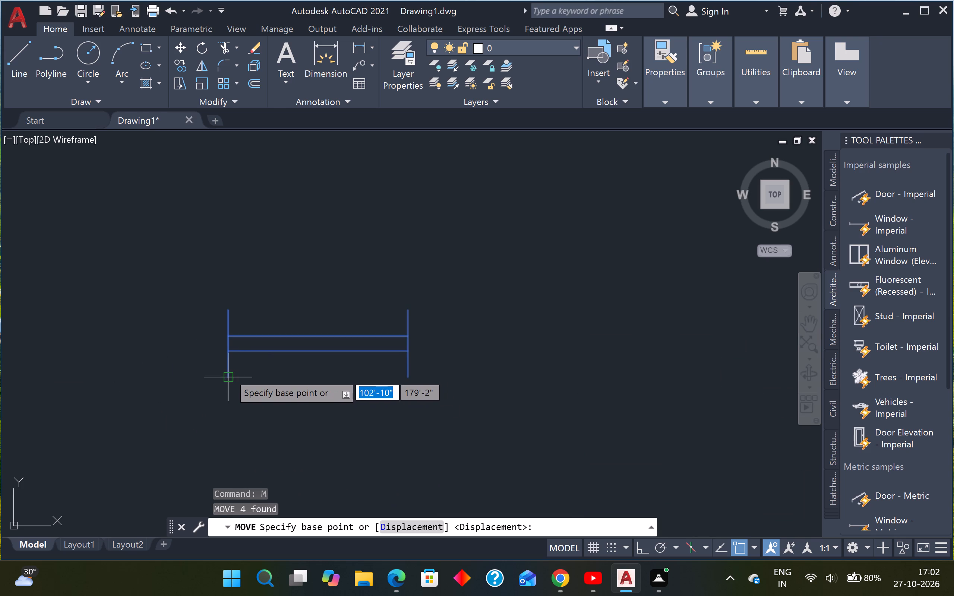
scroll(229, 371, "down", 3)
scroll(331, 390, "down", 4)
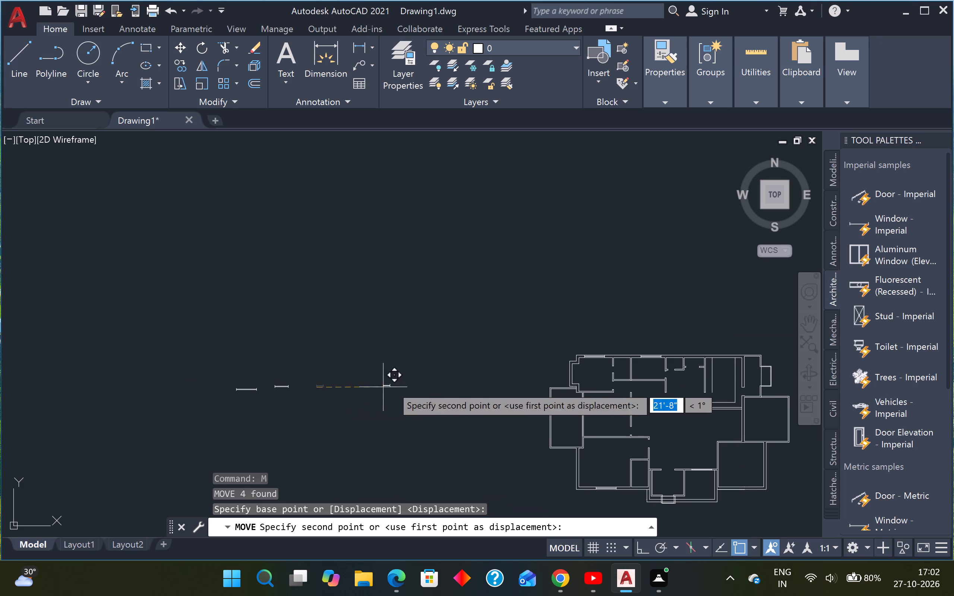
scroll(682, 350, "up", 3)
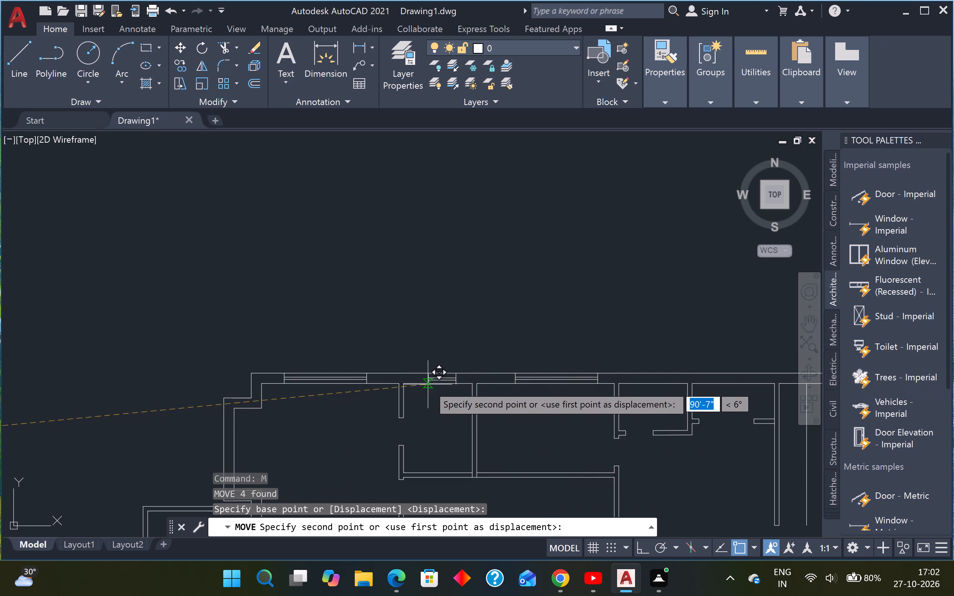
scroll(427, 384, "up", 2)
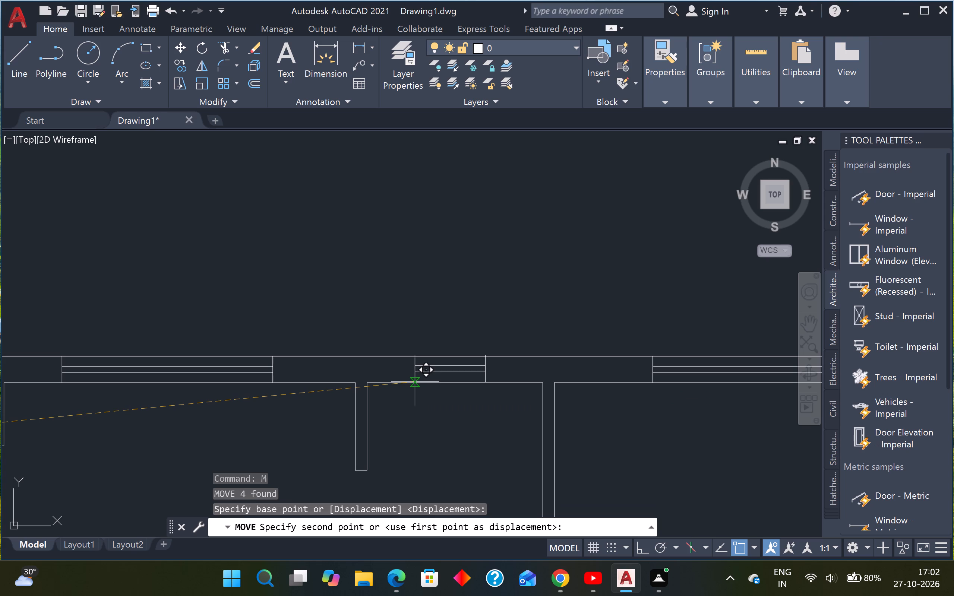
left_click(415, 382)
Copy the 2' window by its southwest endpoint into the north outer wall of the fourth room from the west.
scroll(436, 397, "down", 1)
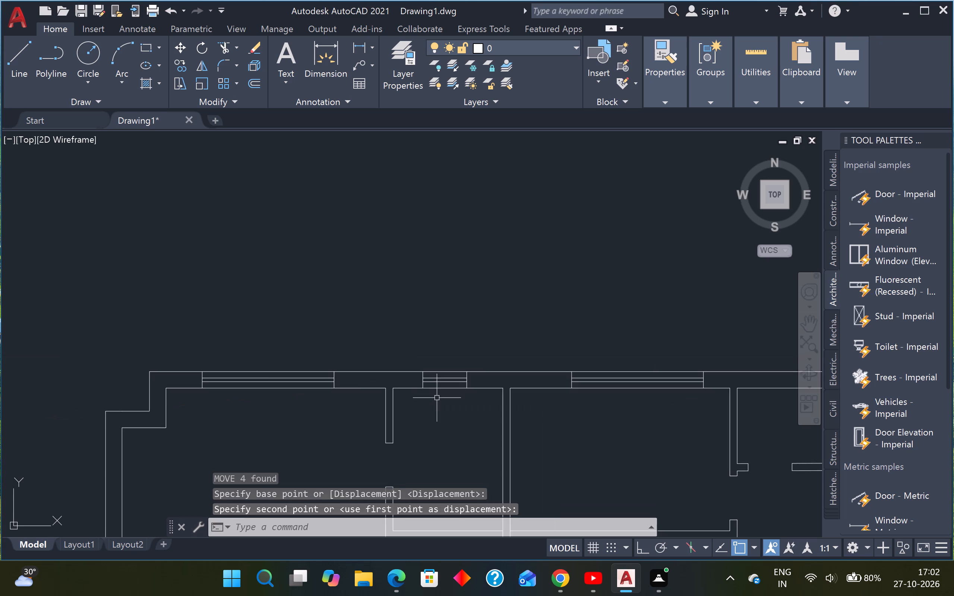
scroll(444, 403, "down", 3)
scroll(362, 410, "down", 3)
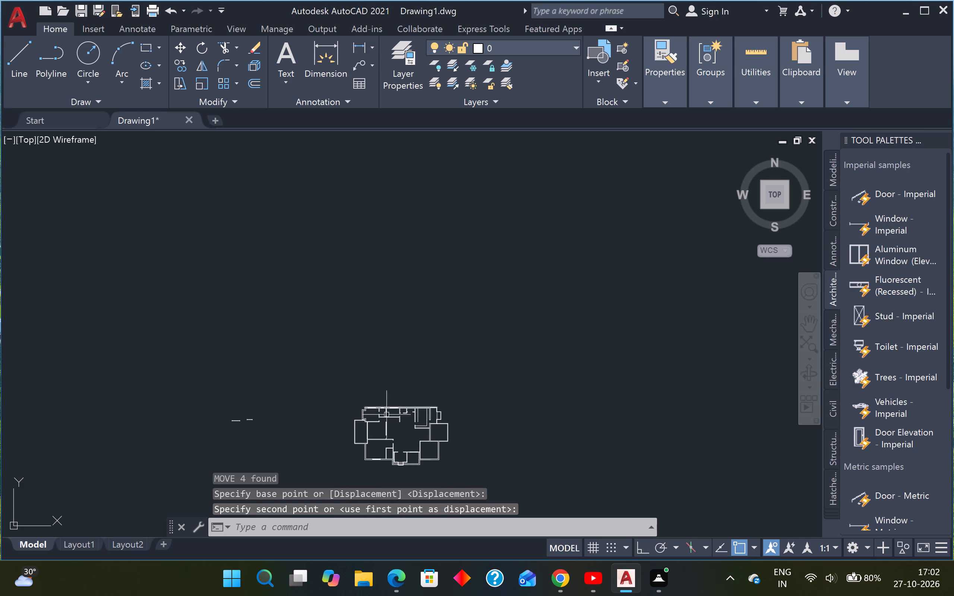
scroll(386, 409, "up", 6)
left_click(297, 389)
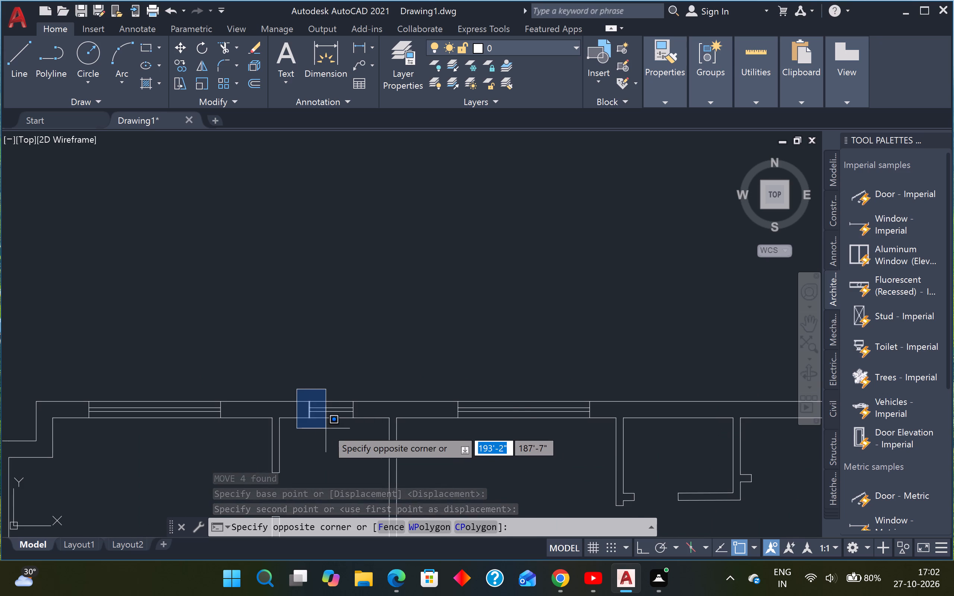
left_click(362, 428)
key("c")
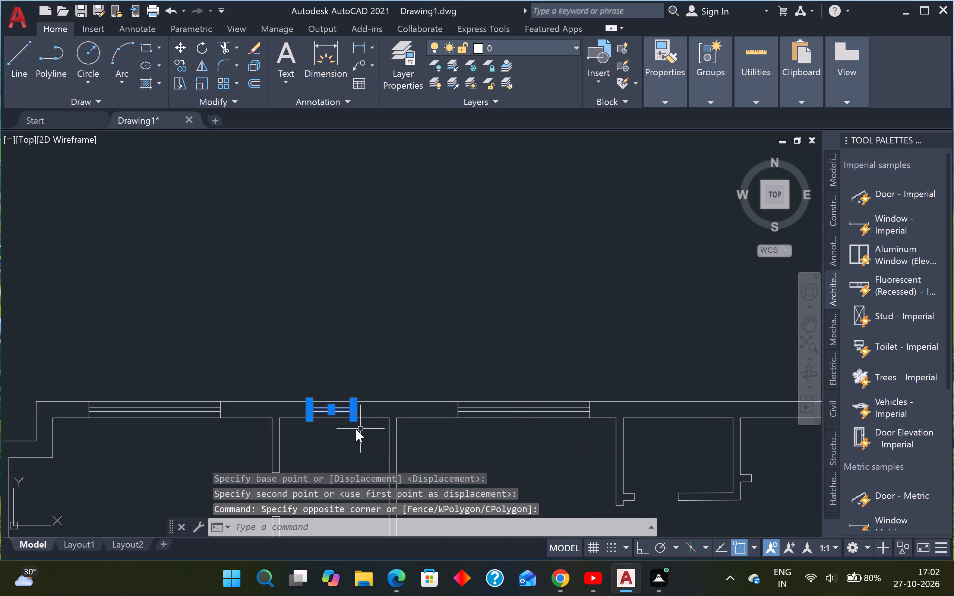
key("o")
key("Return")
scroll(311, 420, "up", 2)
left_click(305, 418)
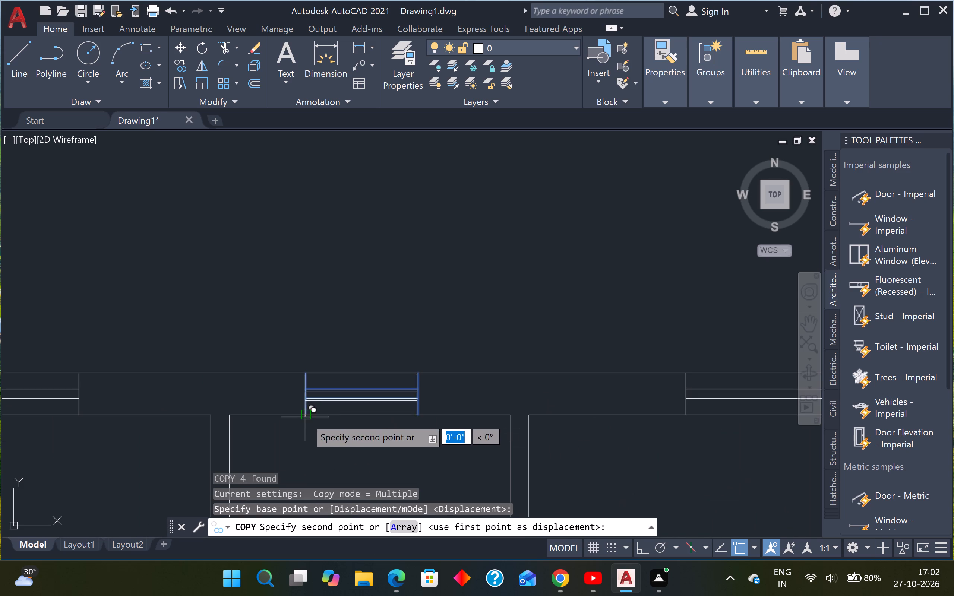
scroll(314, 417, "down", 4)
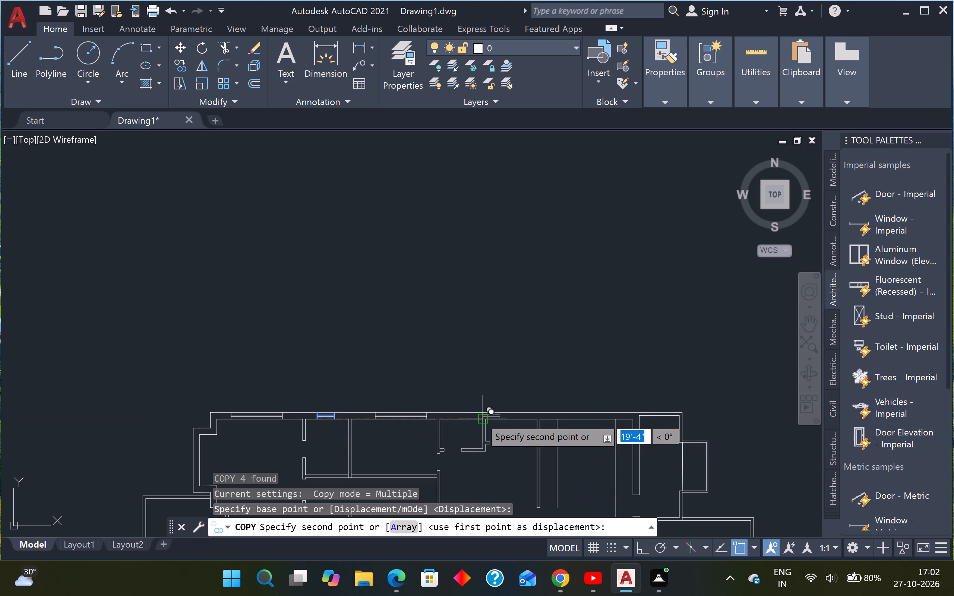
scroll(454, 404, "up", 3)
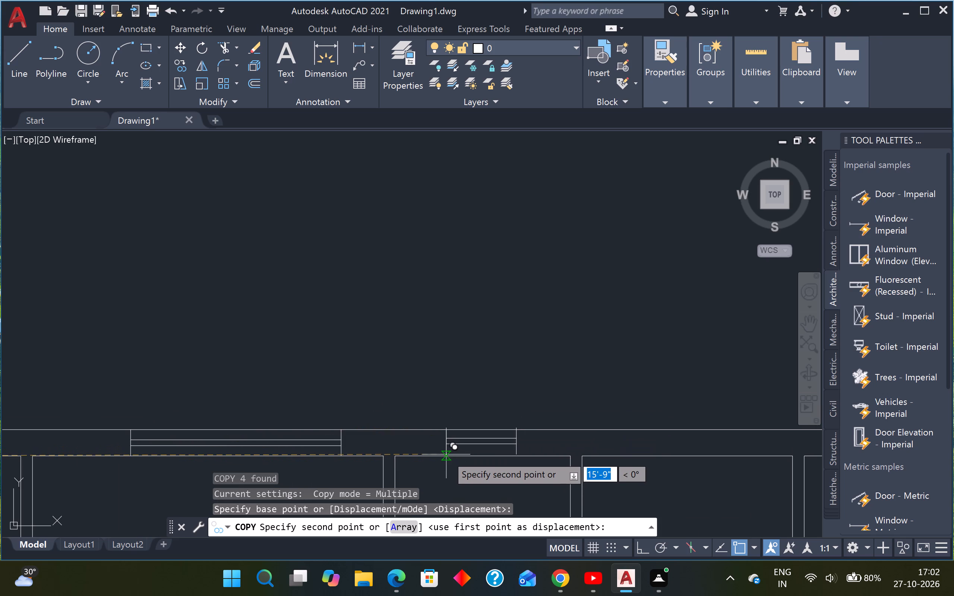
left_click(446, 454)
Place another copy of the 2' window outside the plan, just east of the loose 6' and 4' window symbols.
scroll(447, 453, "down", 4)
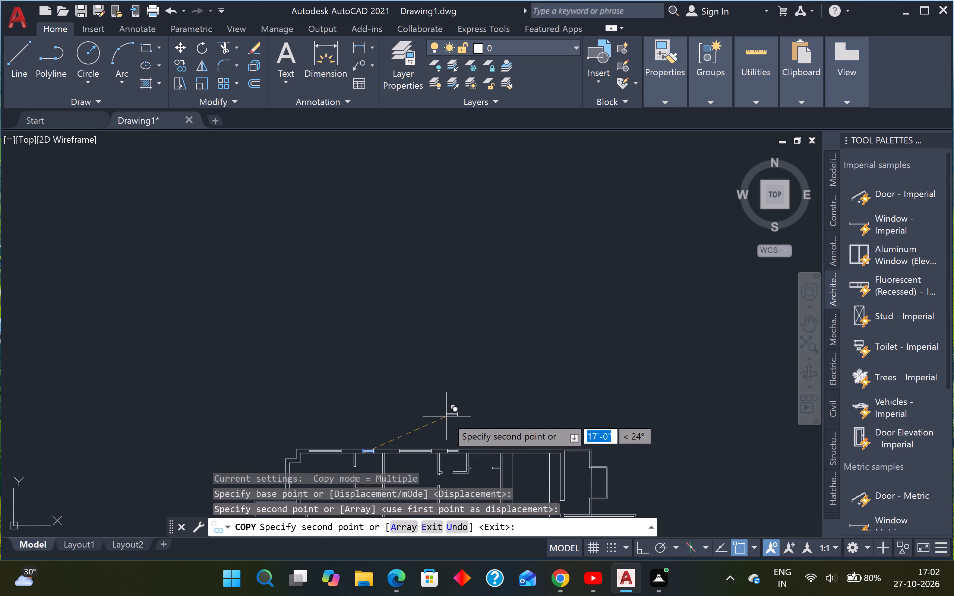
scroll(451, 394, "down", 3)
scroll(311, 419, "up", 3)
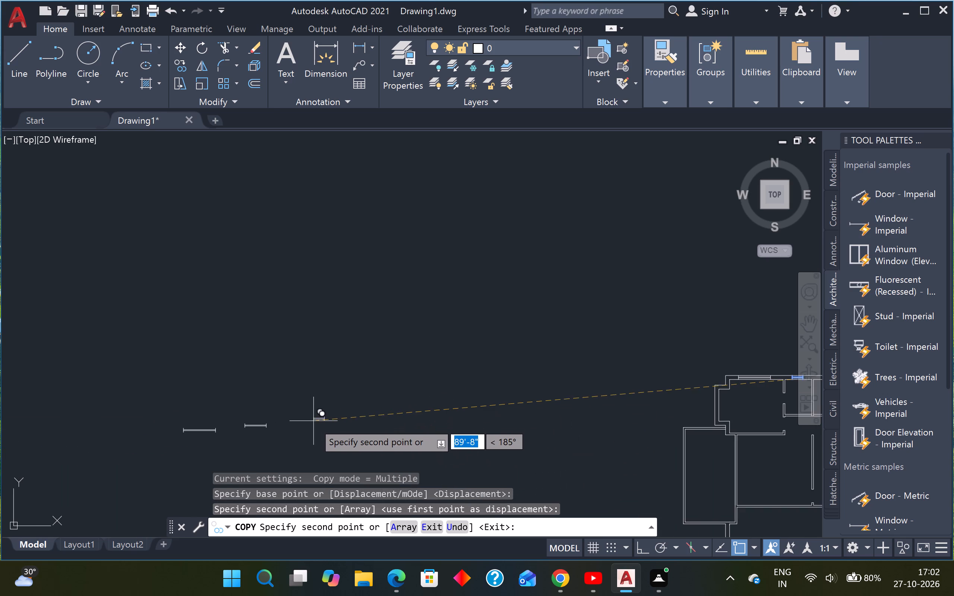
left_click(296, 427)
key("Escape")
Copy the loose 4' window symbol by its southwest endpoint into the north outer wall of the fifth room from the west.
scroll(245, 434, "up", 3)
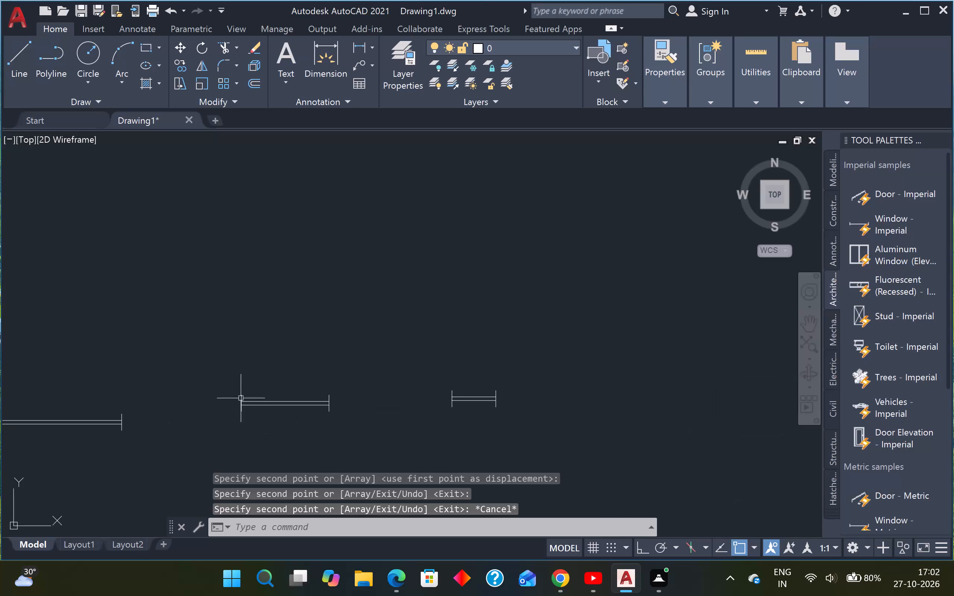
left_click(227, 368)
left_click(350, 424)
key("c")
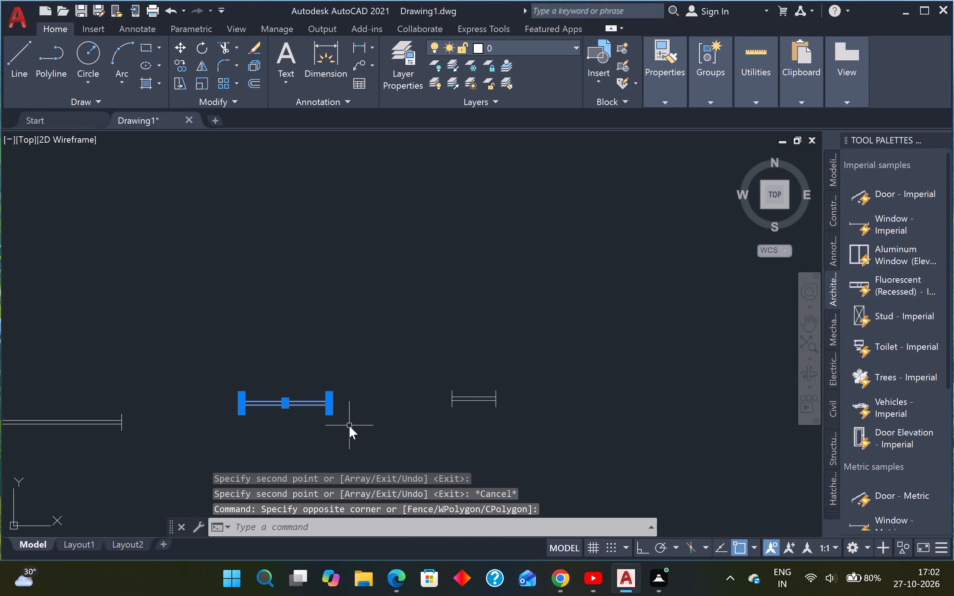
key("o")
key("Return")
scroll(225, 416, "up", 3)
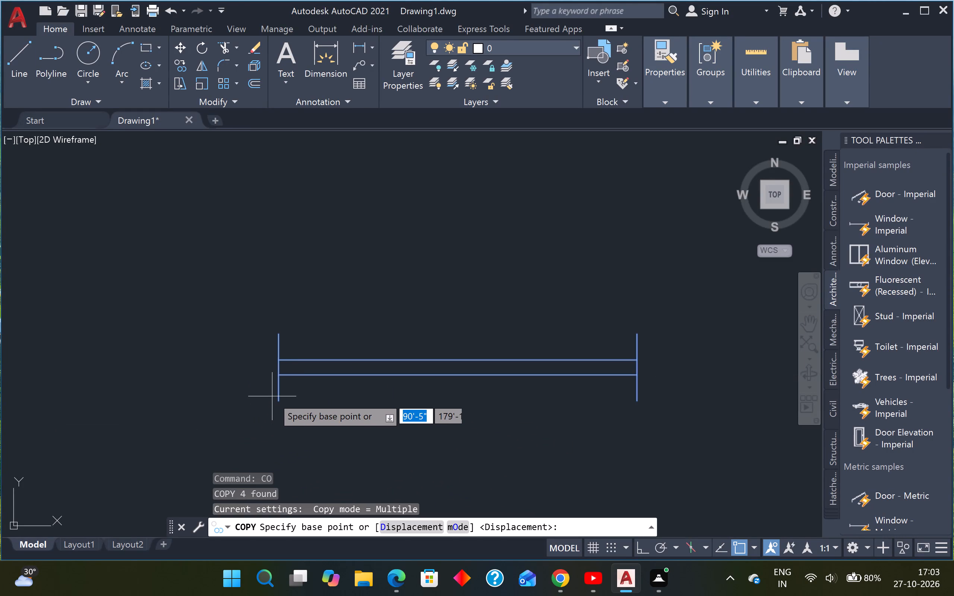
left_click(278, 401)
scroll(301, 400, "down", 7)
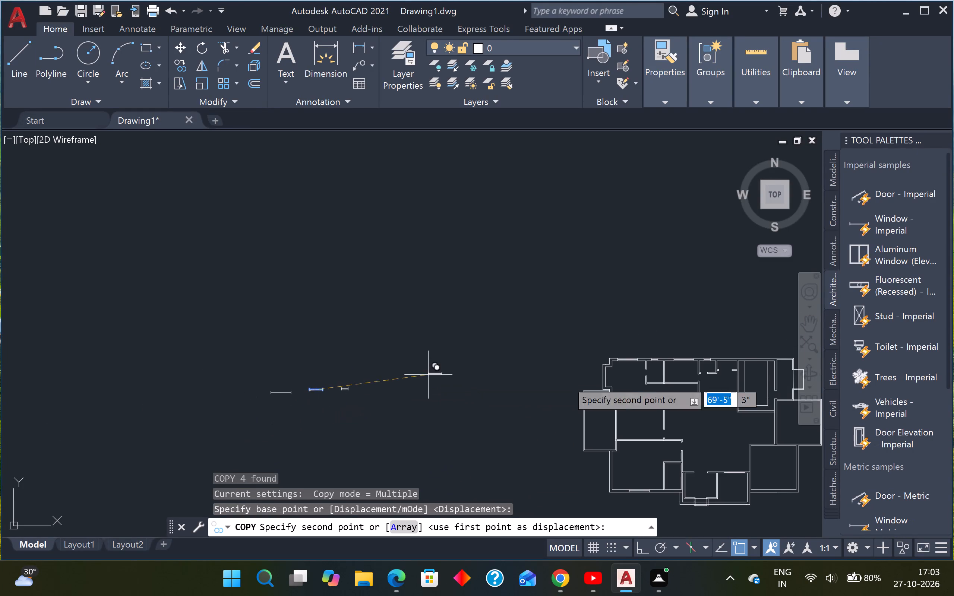
middle_click_drag(714, 416, 522, 416)
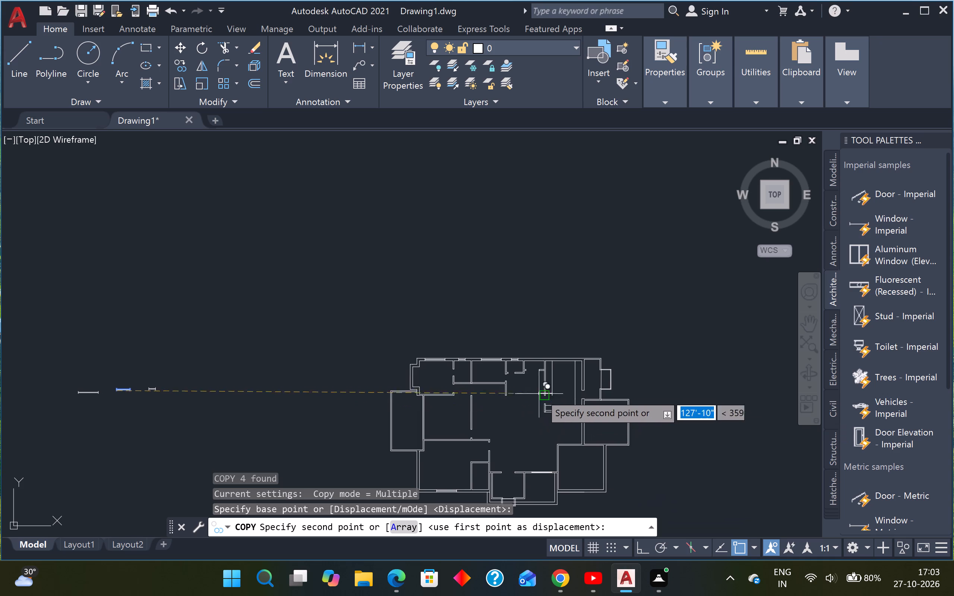
scroll(558, 350, "up", 2)
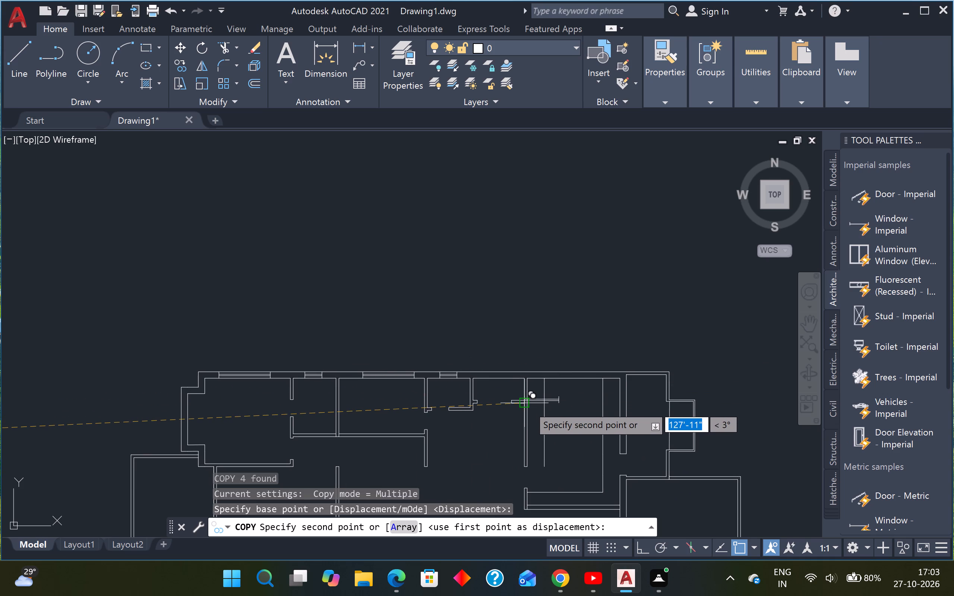
scroll(500, 363, "up", 2)
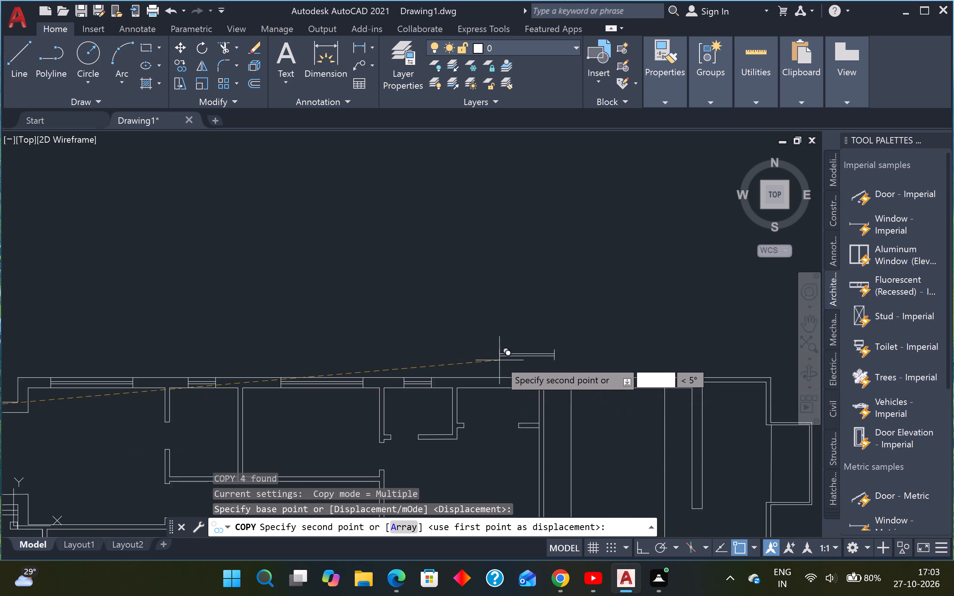
scroll(499, 360, "up", 1)
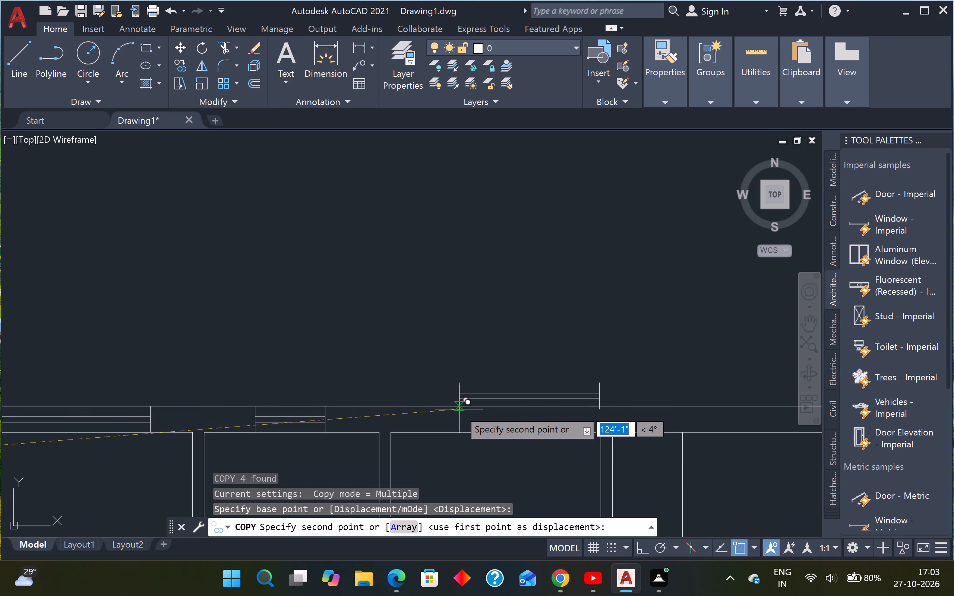
scroll(425, 433, "down", 2)
scroll(430, 436, "up", 1)
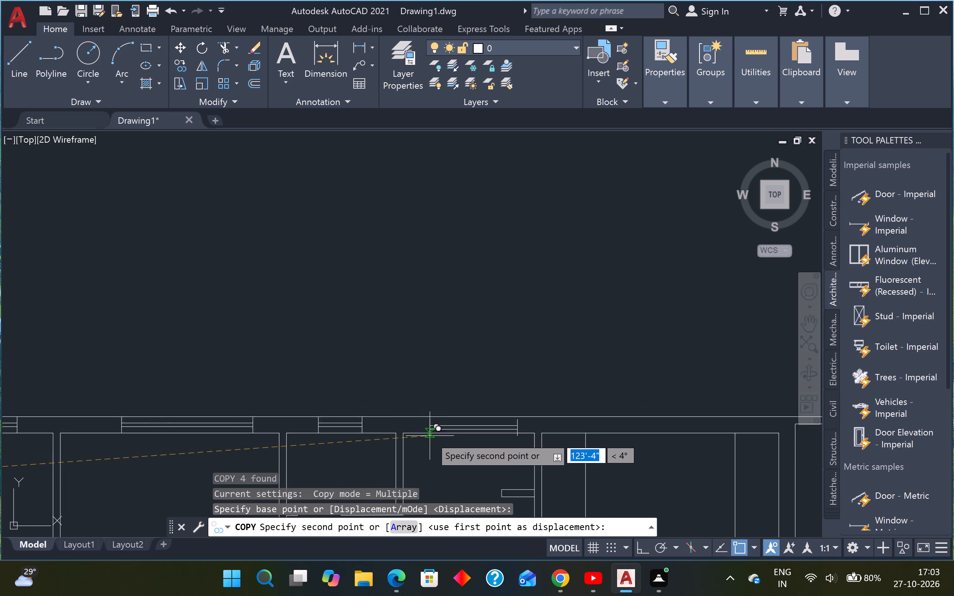
scroll(430, 436, "up", 1)
left_click(428, 431)
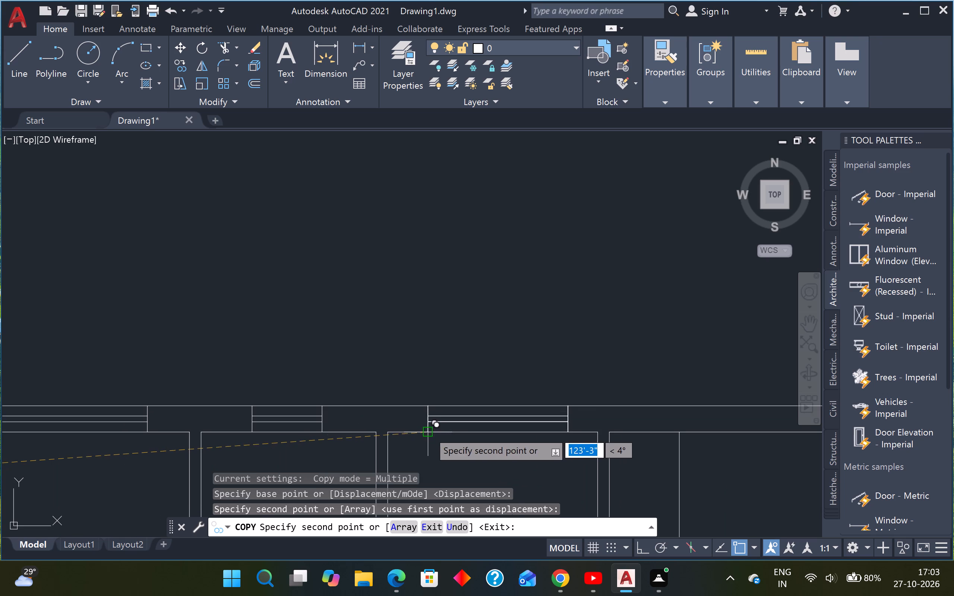
scroll(429, 427, "down", 7)
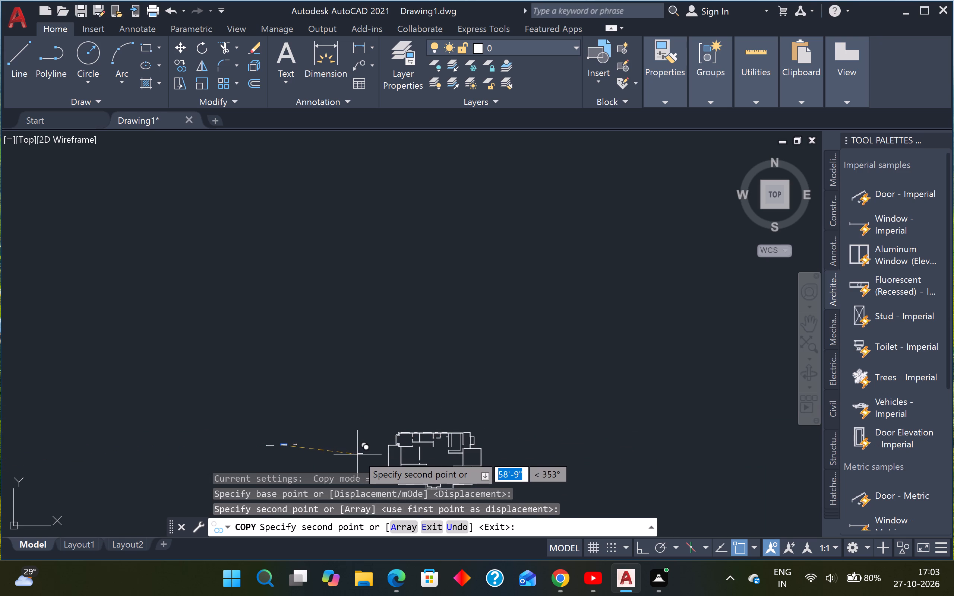
key("Escape")
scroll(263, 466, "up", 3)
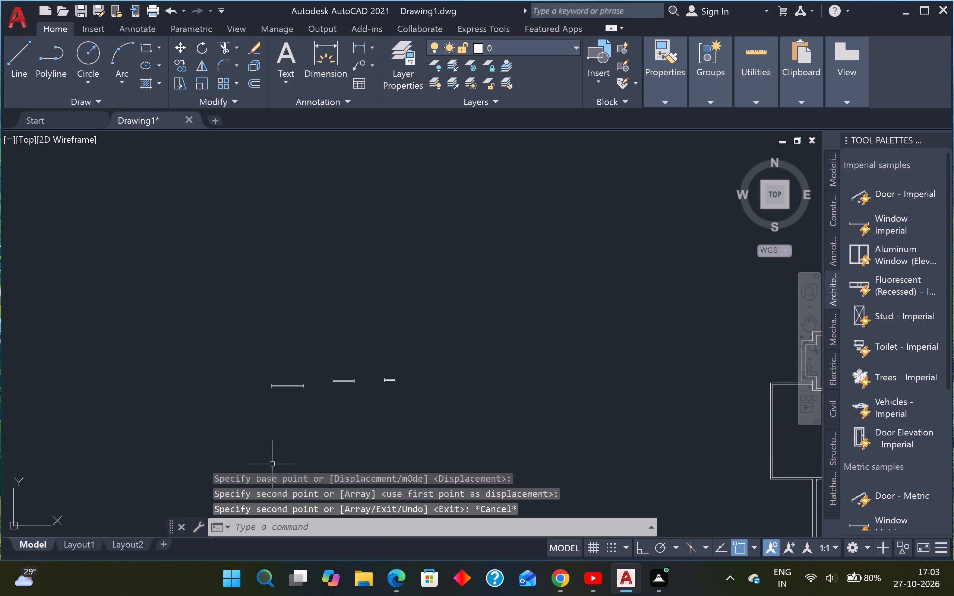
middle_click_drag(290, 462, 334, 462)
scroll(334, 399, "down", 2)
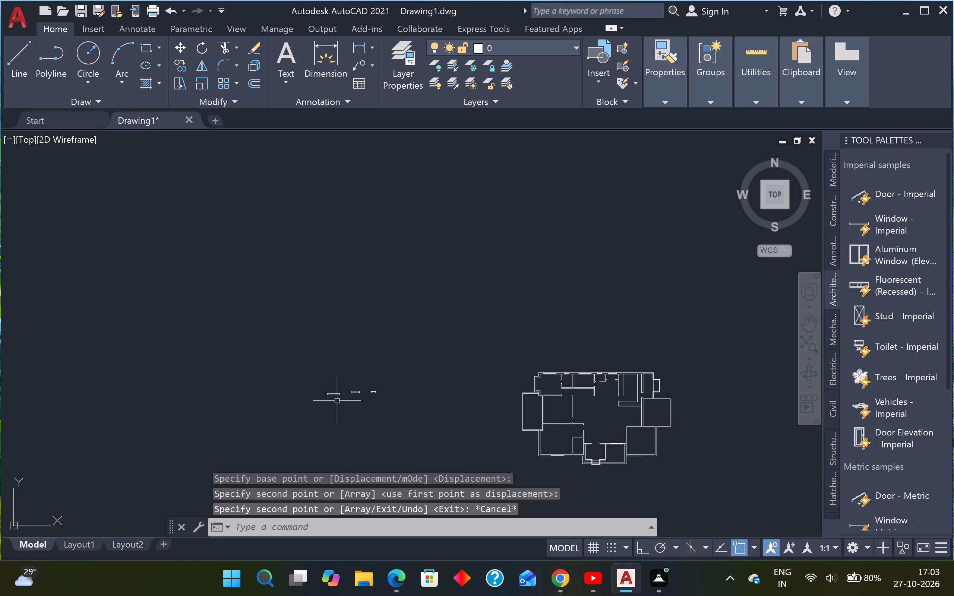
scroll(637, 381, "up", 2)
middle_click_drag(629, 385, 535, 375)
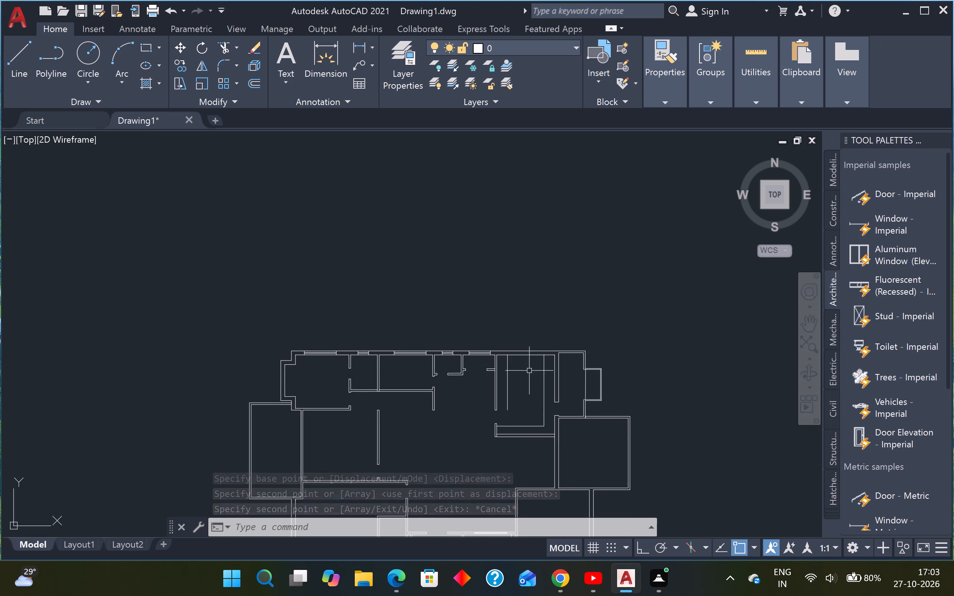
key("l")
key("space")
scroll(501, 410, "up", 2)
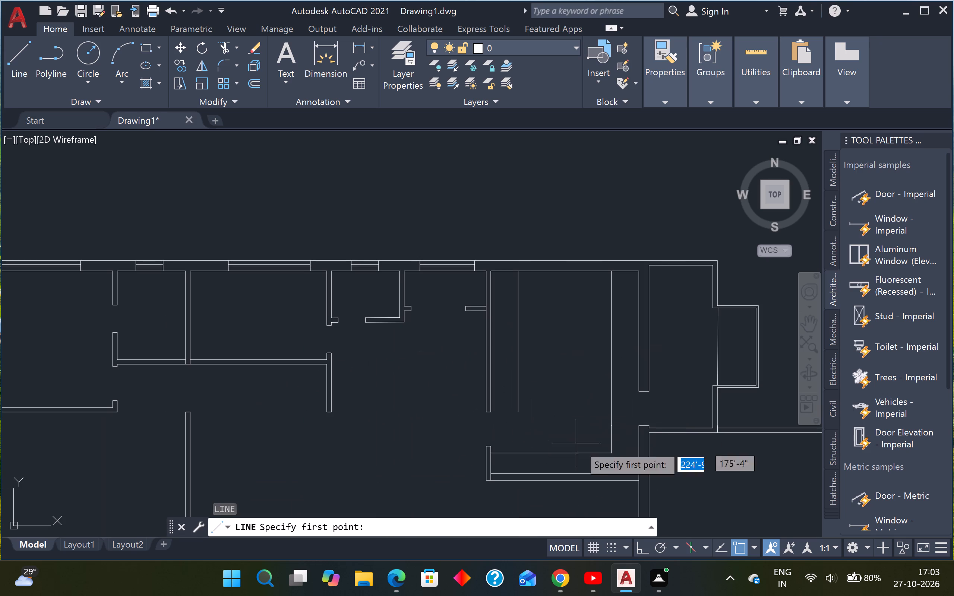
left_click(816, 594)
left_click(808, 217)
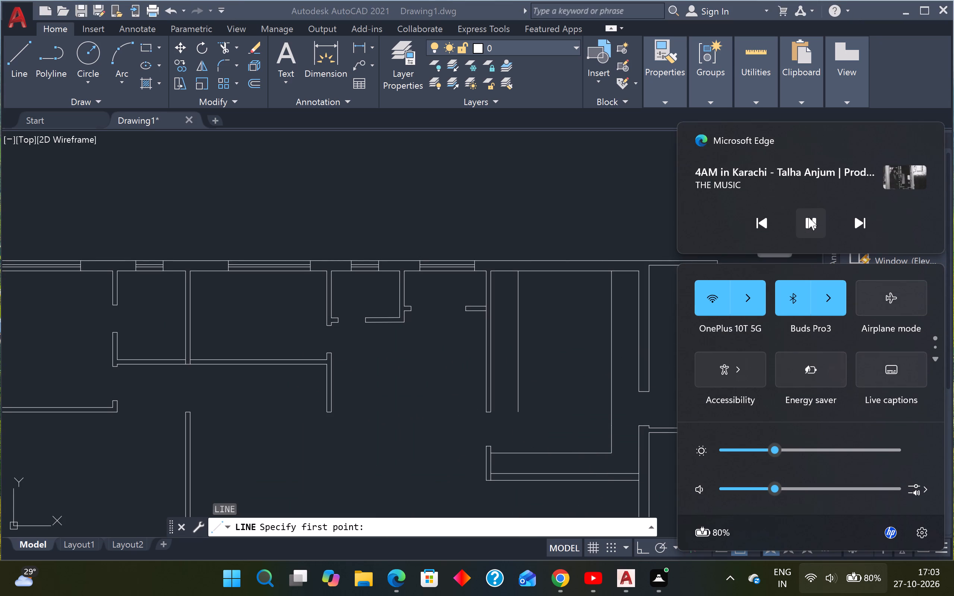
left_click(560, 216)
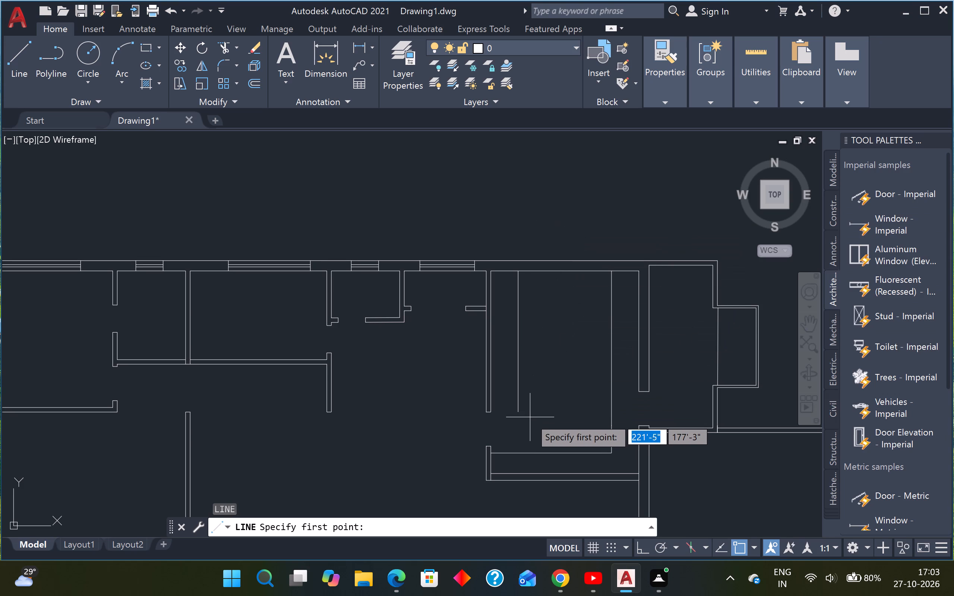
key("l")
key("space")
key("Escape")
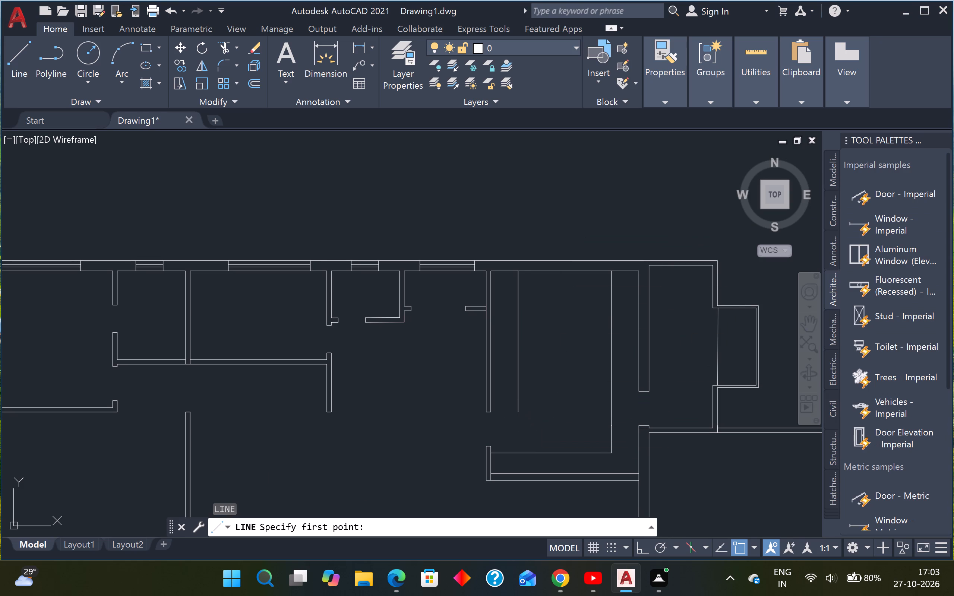
With Ortho on, draw a horizontal line from the wall's southeast end corner eastward past the south end of the adjacent counter line.
type("L")
key("space")
scroll(520, 405, "up", 3)
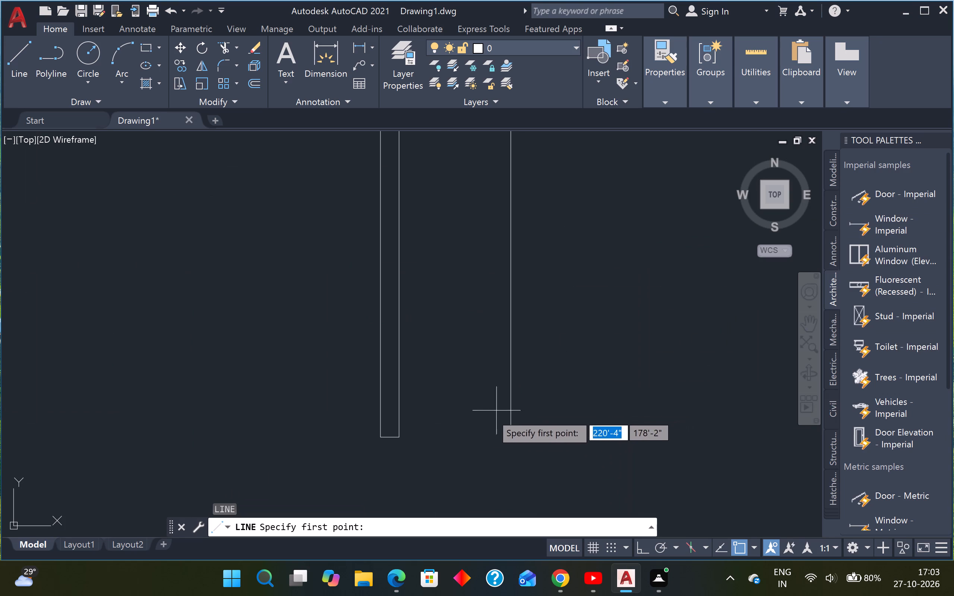
left_click(402, 437)
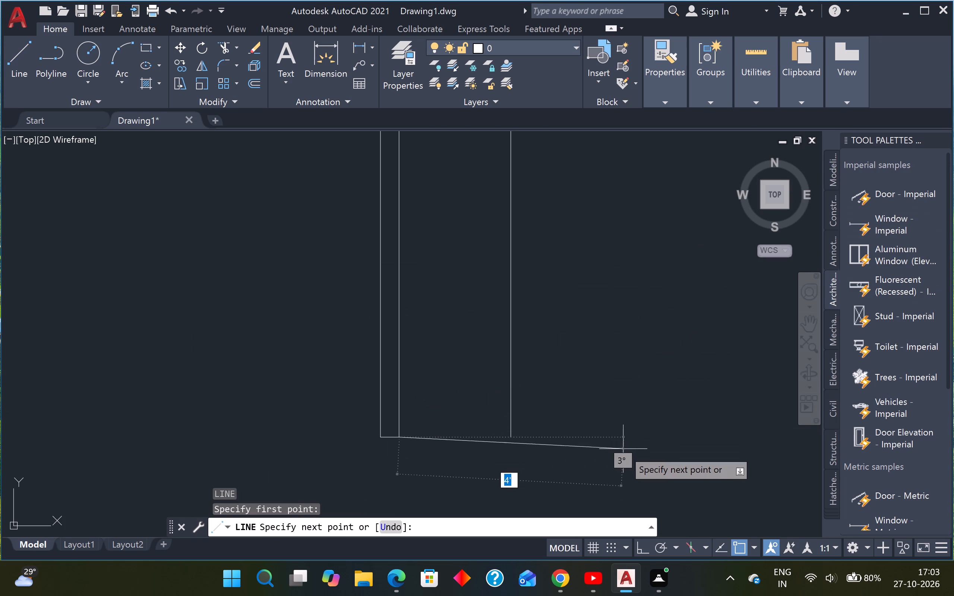
key("F8")
left_click(638, 429)
key("Escape")
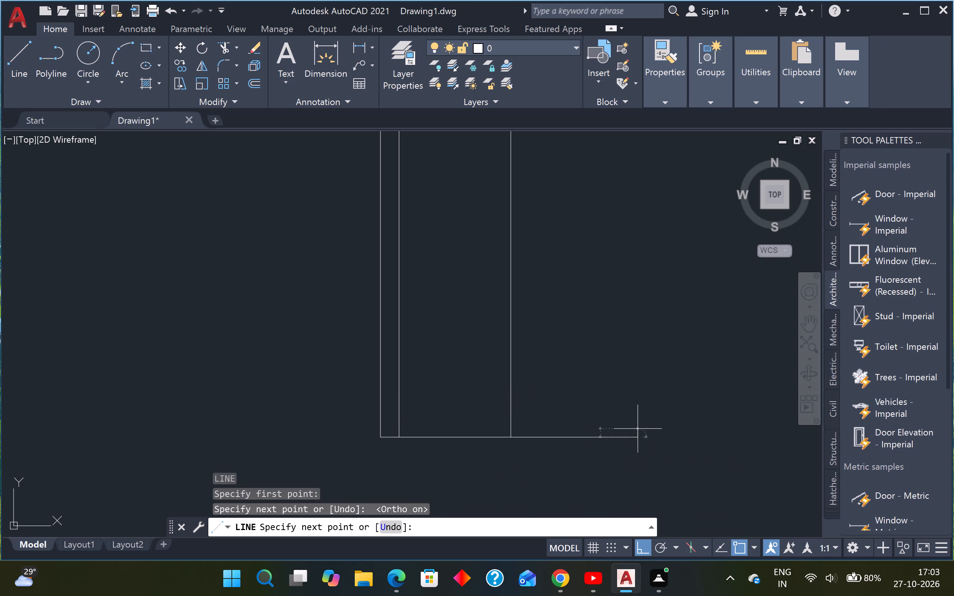
Trim the part of the new horizontal line that extends east beyond the counter line.
key("t")
type("R")
key("space")
left_click(596, 419)
left_click(575, 448)
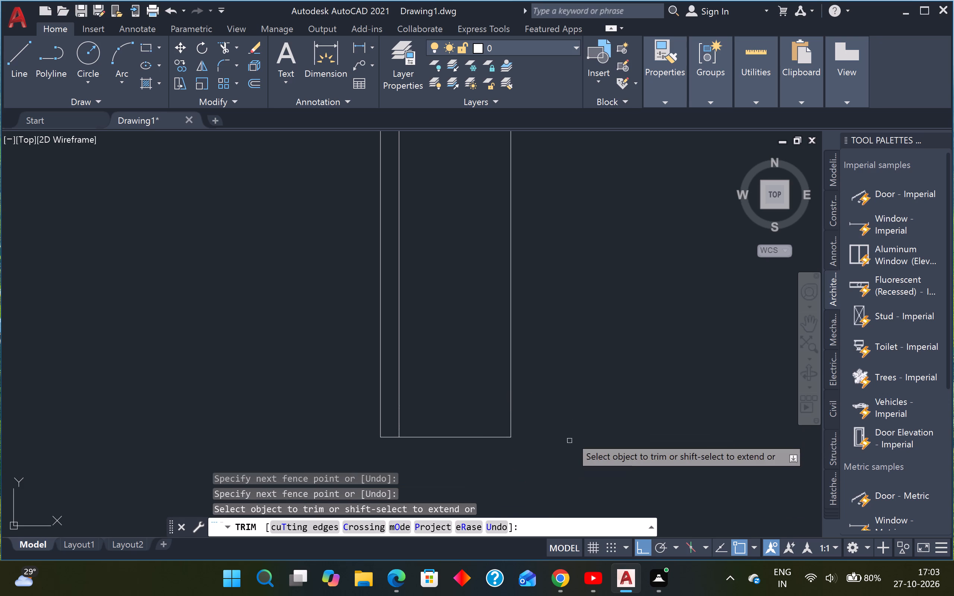
scroll(577, 421, "down", 6)
middle_click_drag(584, 407, 545, 404)
key("Escape")
key("Escape")
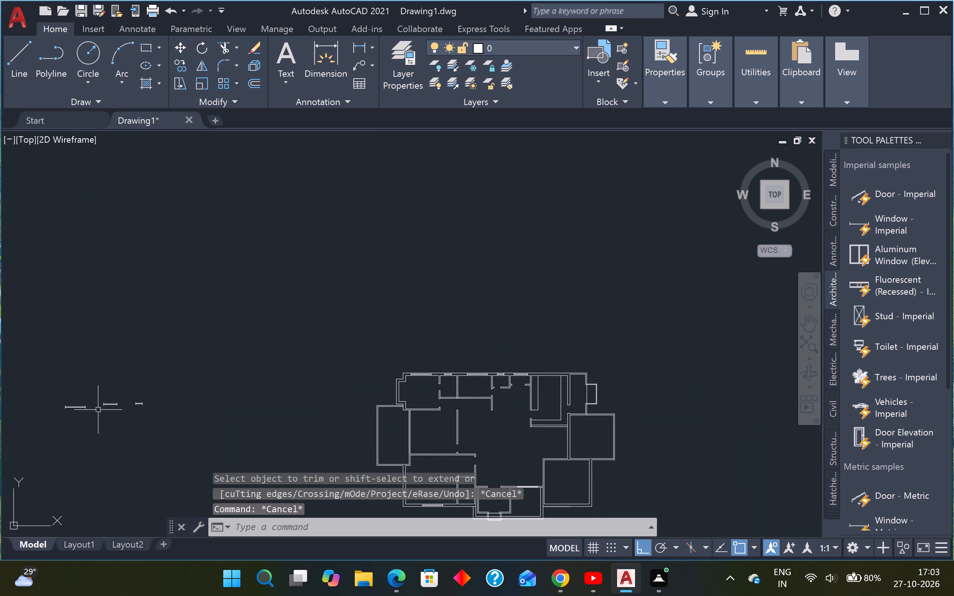
With Ortho off, copy the loose 6' window by its southwest endpoint into the north outer wall, in line with the kitchen's west counter line.
scroll(87, 409, "up", 1)
middle_click_drag(95, 411, 174, 420)
scroll(155, 418, "up", 2)
left_click(202, 376)
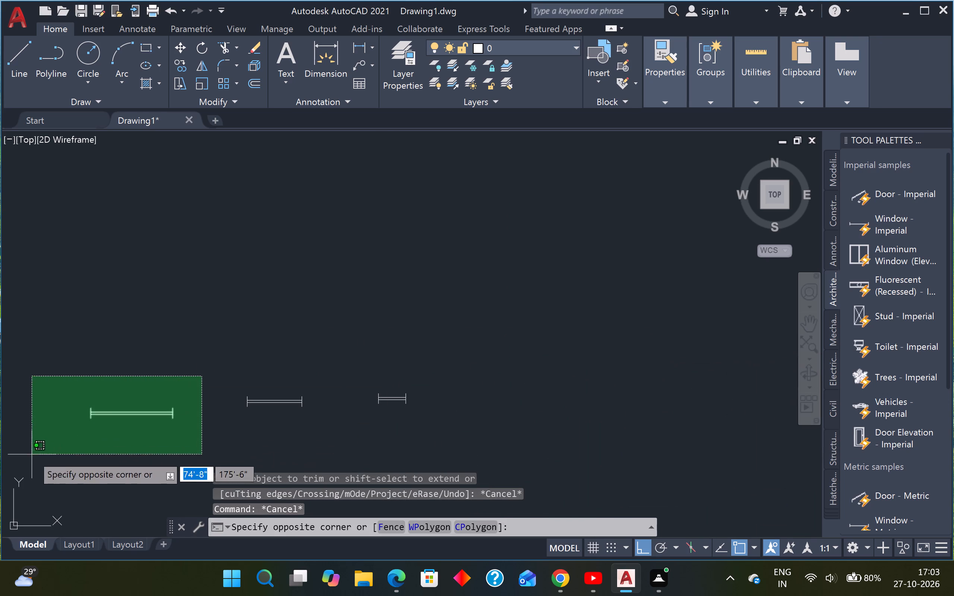
left_click(32, 454)
key("c")
key("o")
key("Return")
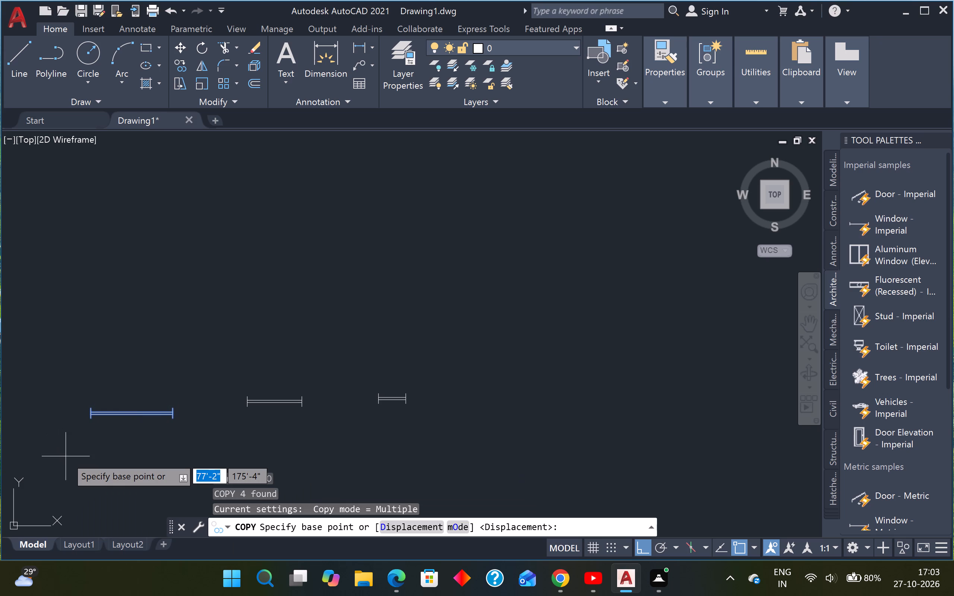
scroll(66, 456, "up", 1)
left_click(107, 400)
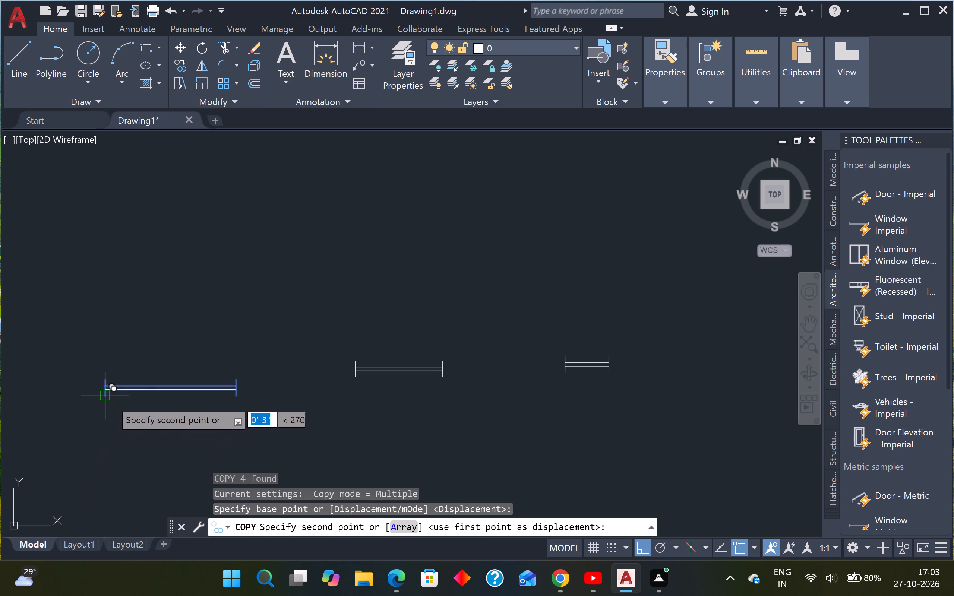
scroll(153, 422, "down", 4)
key("F8")
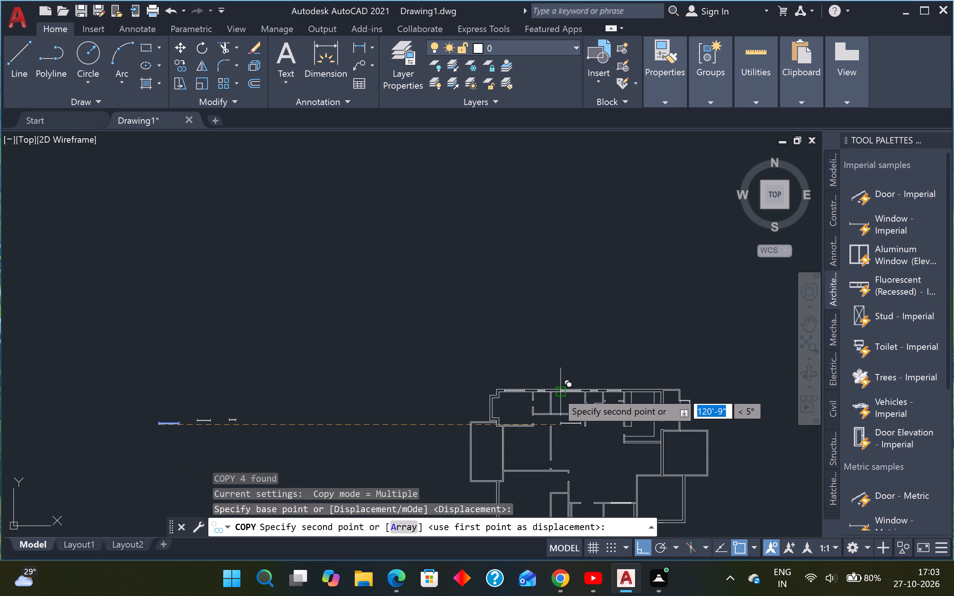
scroll(642, 393, "up", 3)
scroll(605, 393, "up", 3)
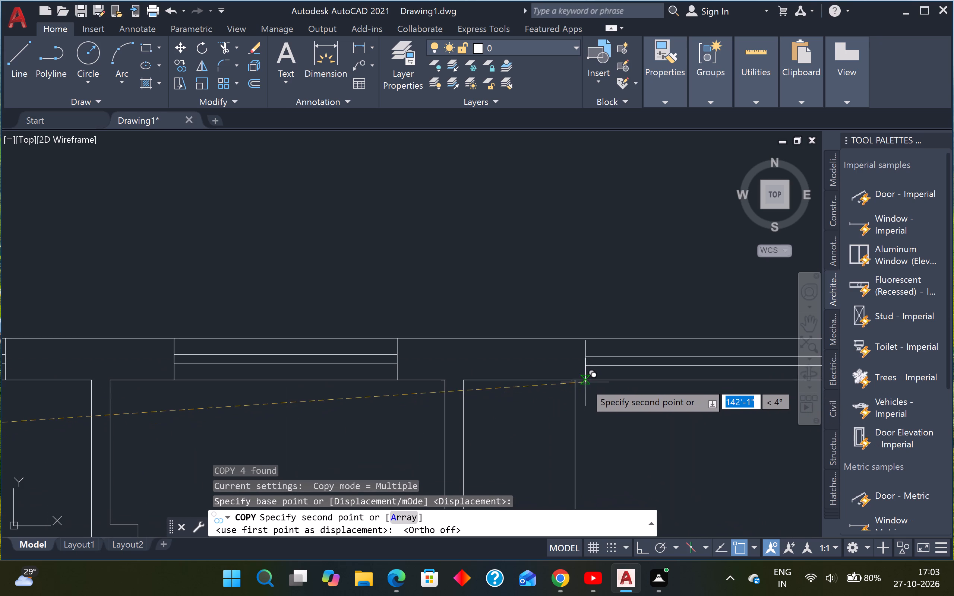
left_click(575, 379)
scroll(575, 375, "down", 3)
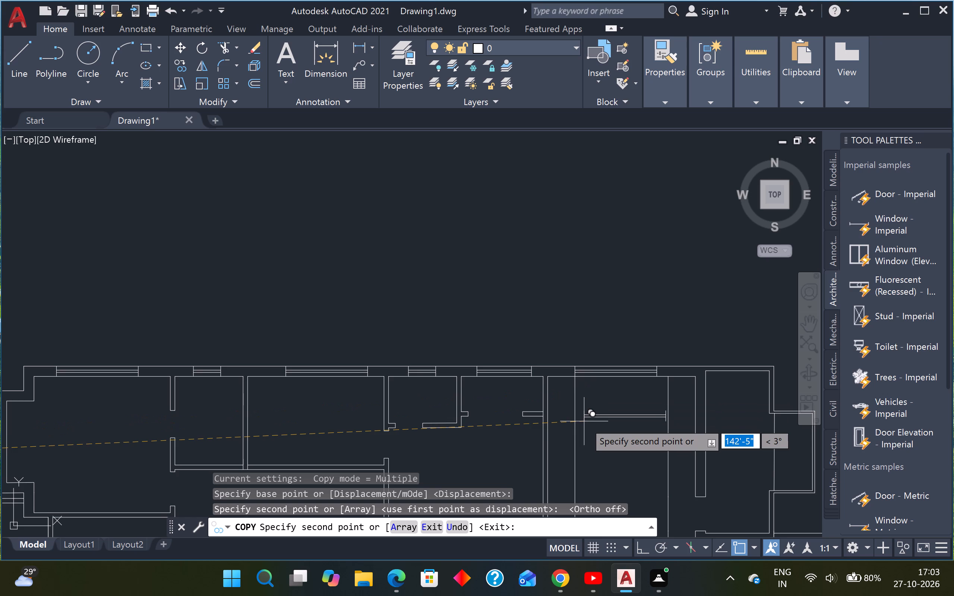
key("Escape")
Copy the new 6' window by its midpoint about 6 inches east along the same wall.
scroll(574, 366, "up", 1)
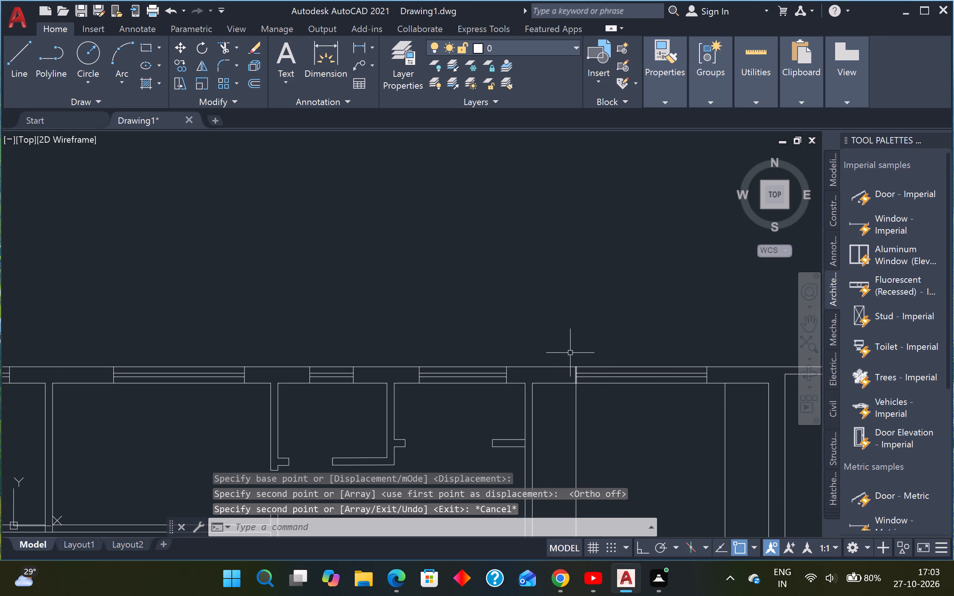
left_click(569, 347)
left_click(721, 395)
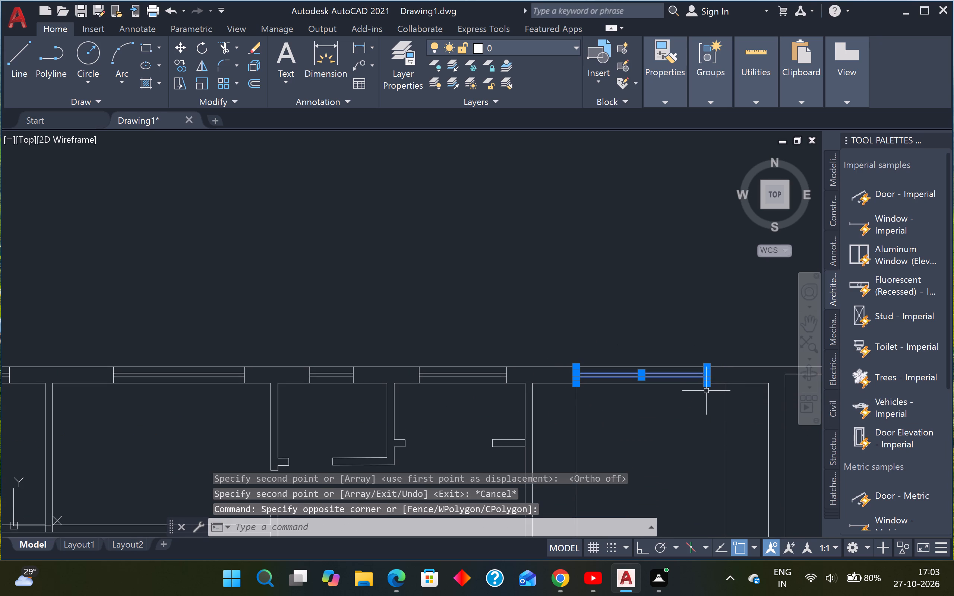
key("c")
key("o")
key("space")
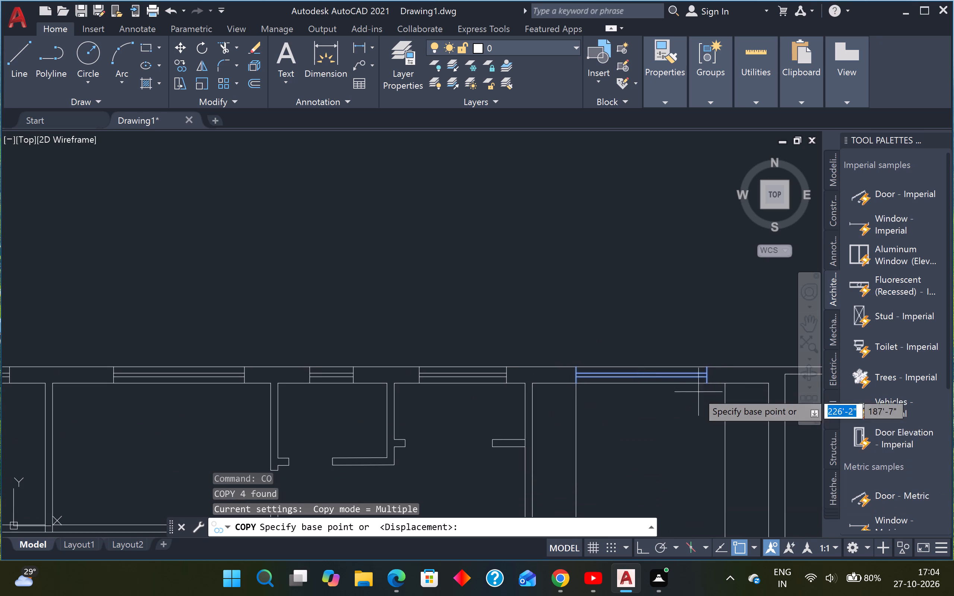
left_click(643, 374)
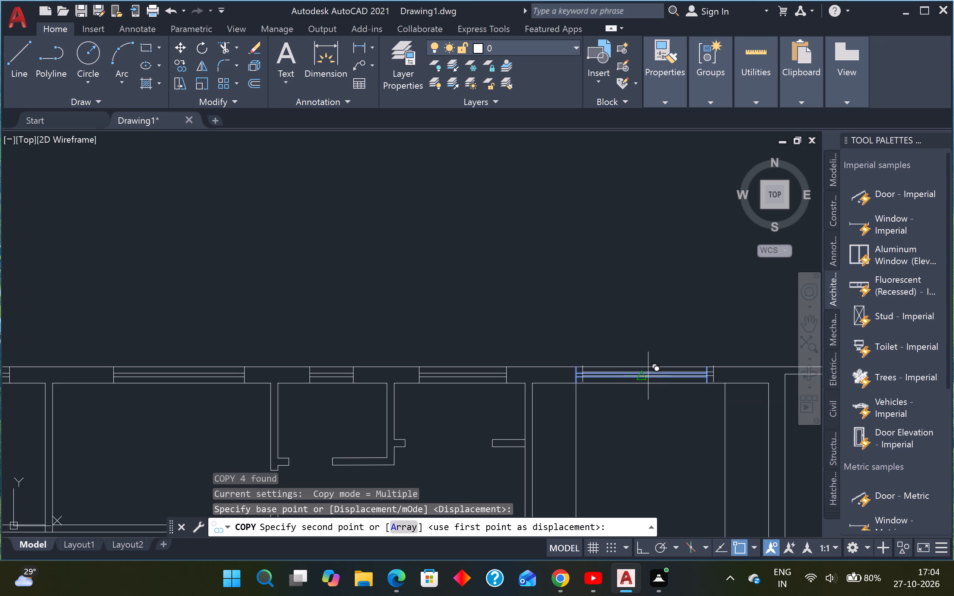
scroll(648, 376, "up", 2)
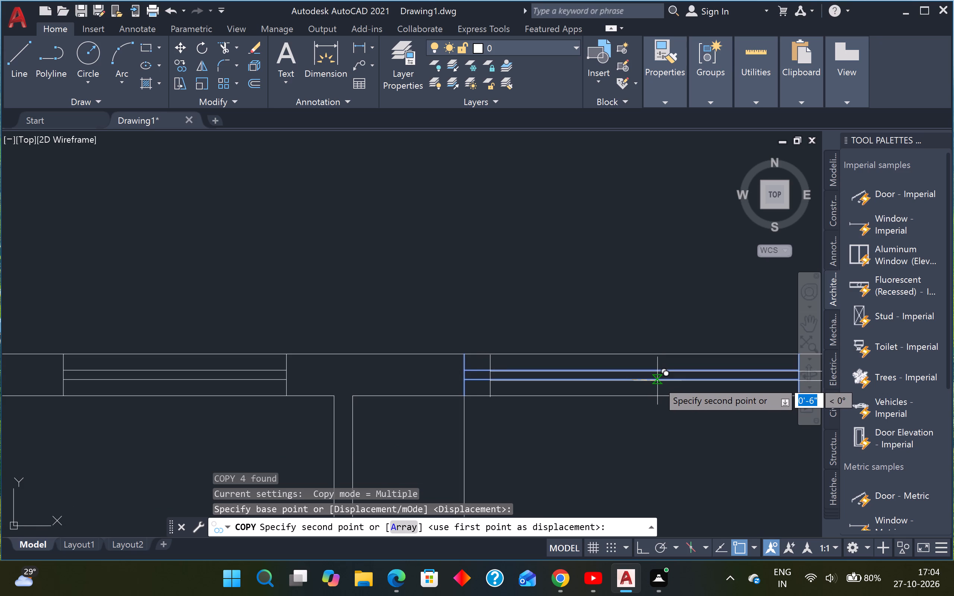
left_click(657, 381)
scroll(658, 381, "down", 3)
key("Escape")
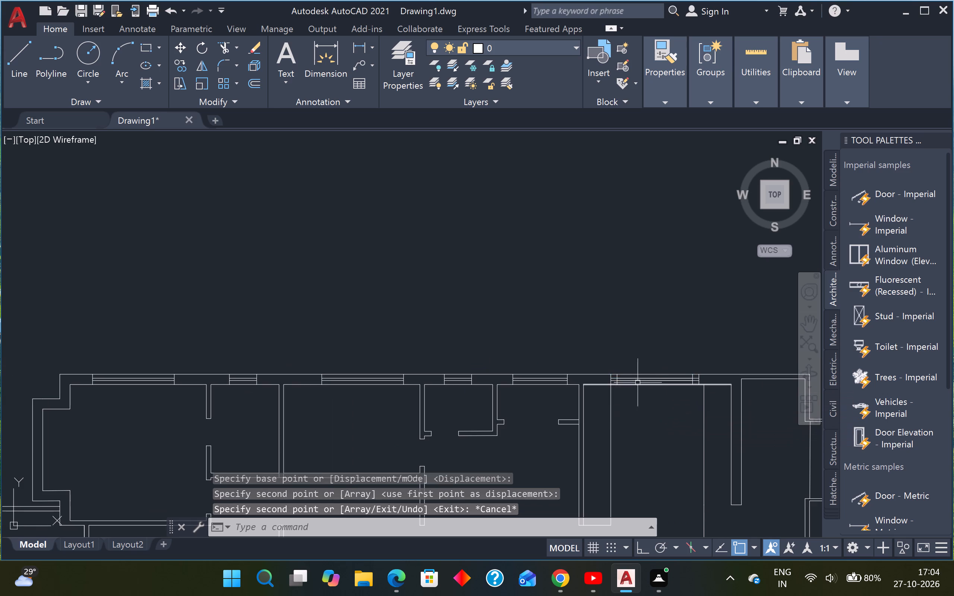
Erase the original window's west end line and its two glazing lines, keeping the shifted copy.
scroll(624, 378, "up", 3)
scroll(575, 377, "up", 2)
left_click(578, 377)
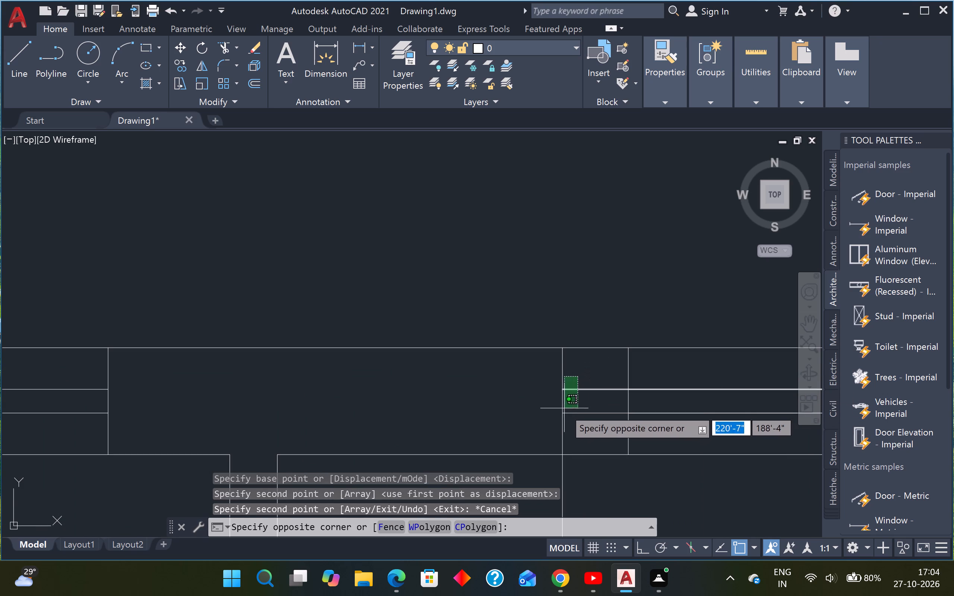
left_click(551, 417)
scroll(561, 421, "down", 2)
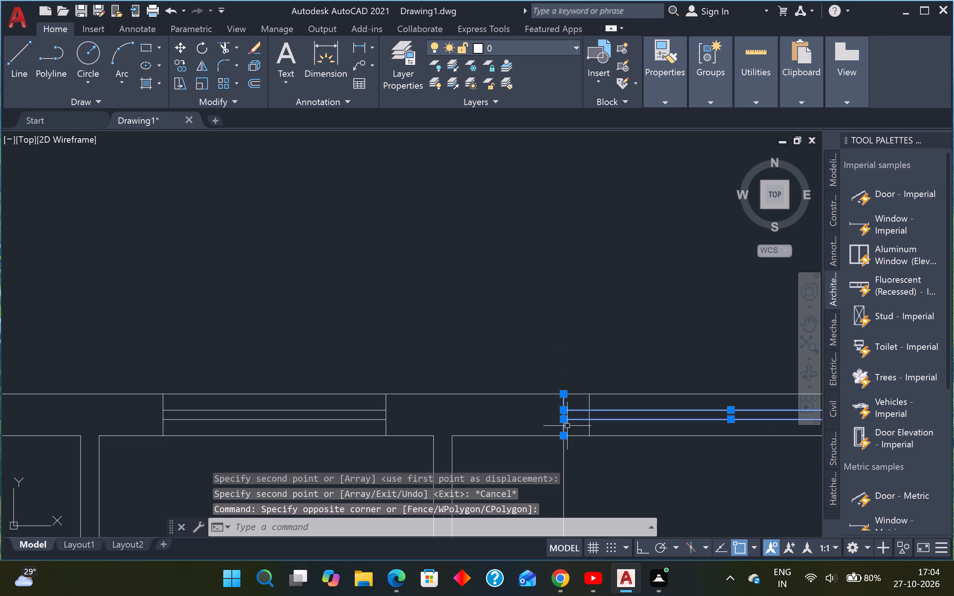
key("Delete")
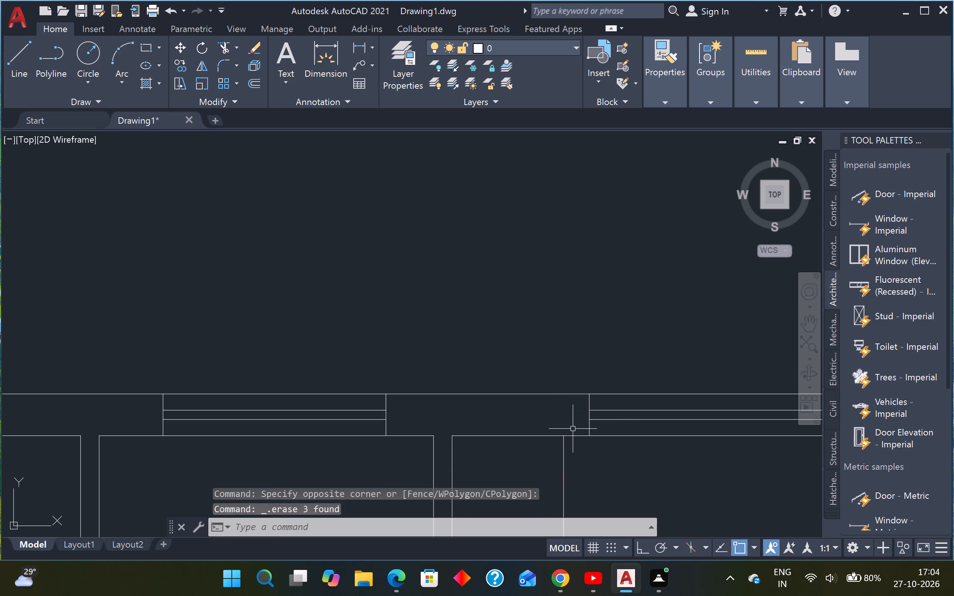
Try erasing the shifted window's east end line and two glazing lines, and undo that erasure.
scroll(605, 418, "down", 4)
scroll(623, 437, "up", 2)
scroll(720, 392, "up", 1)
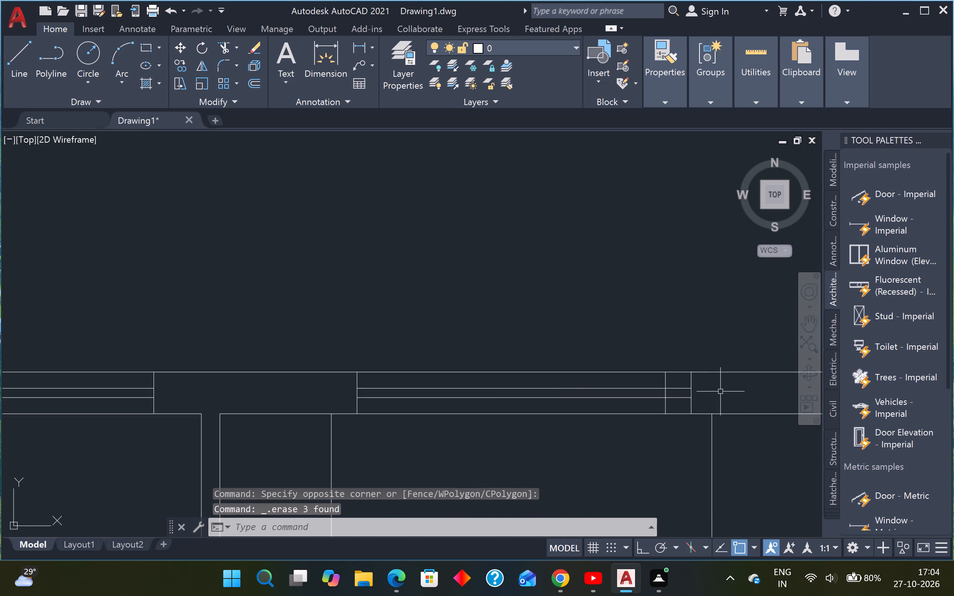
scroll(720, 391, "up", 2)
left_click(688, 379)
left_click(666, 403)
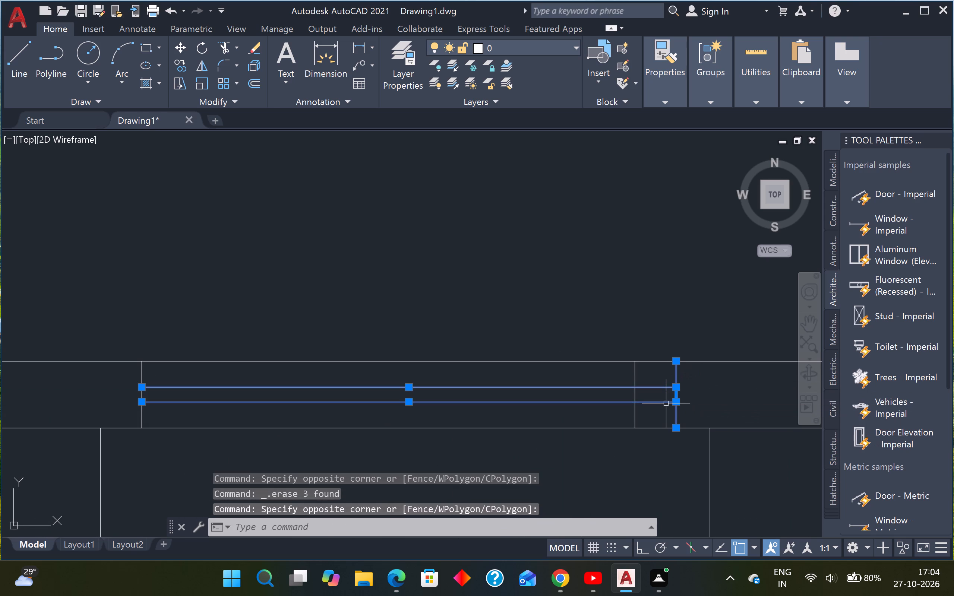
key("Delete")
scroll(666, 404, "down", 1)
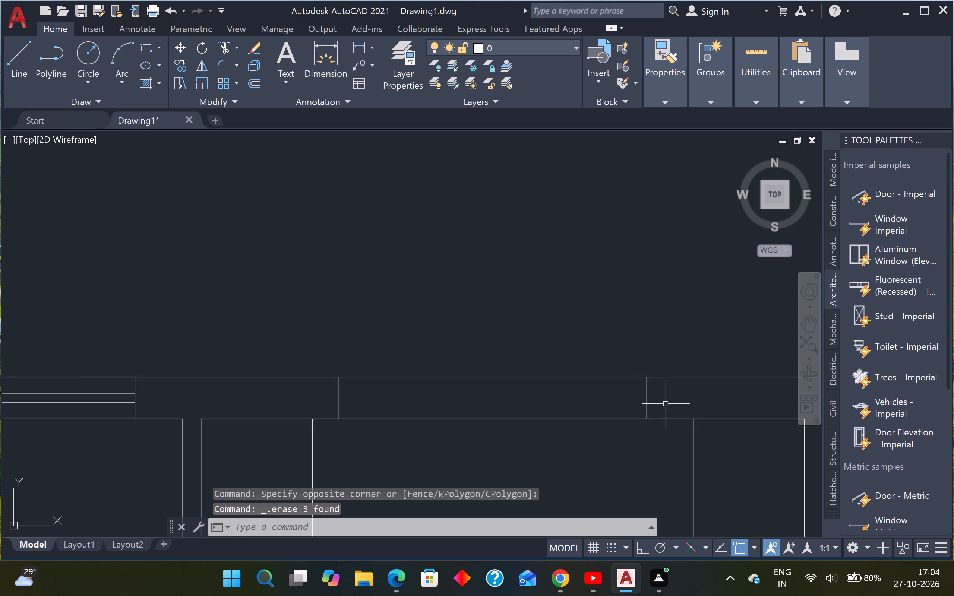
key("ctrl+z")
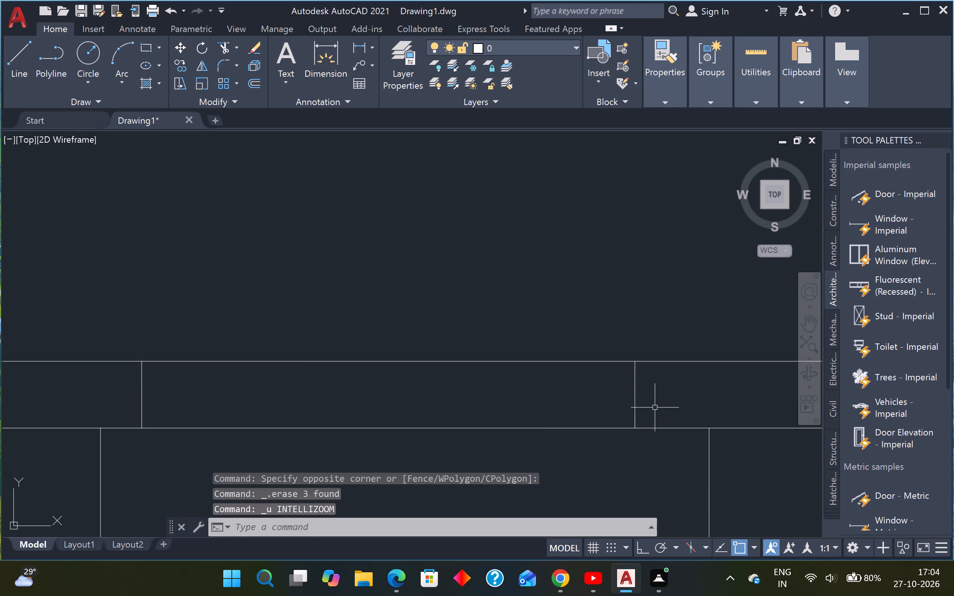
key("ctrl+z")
Trim the shifted window's glazing lines back to the original east end line and remove the leftover end line farther east.
scroll(653, 404, "up", 2)
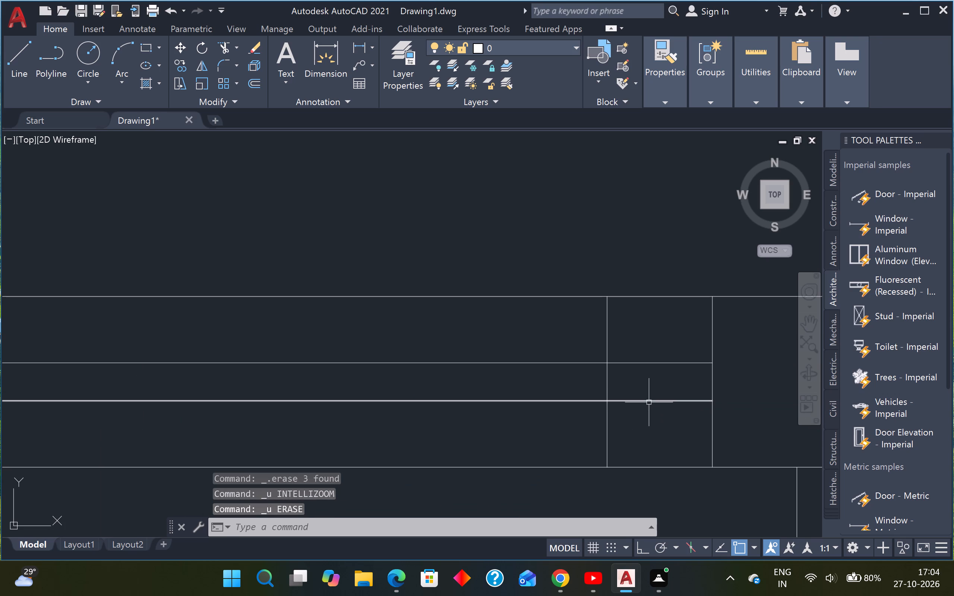
type("TR")
key("space")
left_click(665, 342)
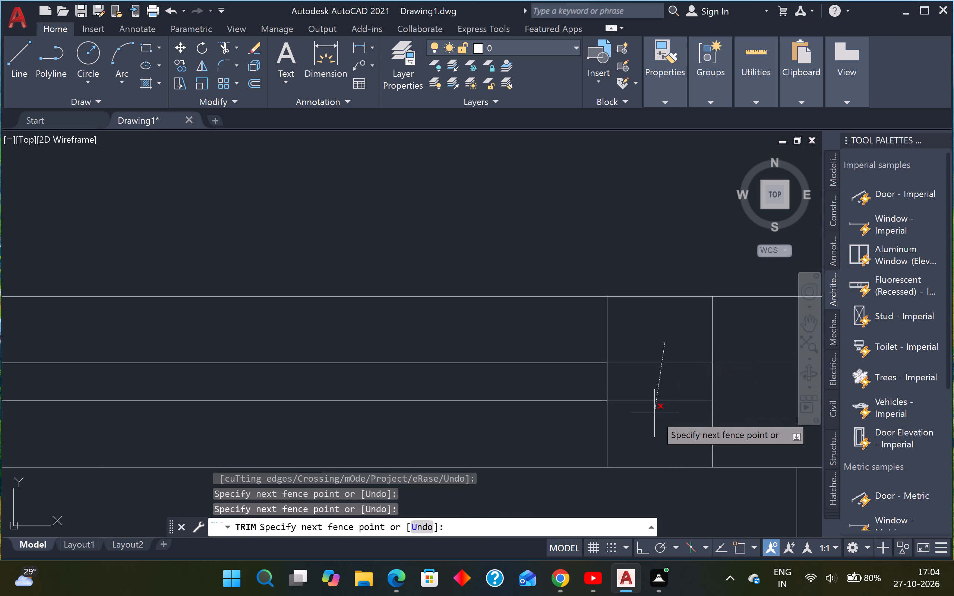
left_click(656, 418)
left_click(688, 381)
left_click(712, 374)
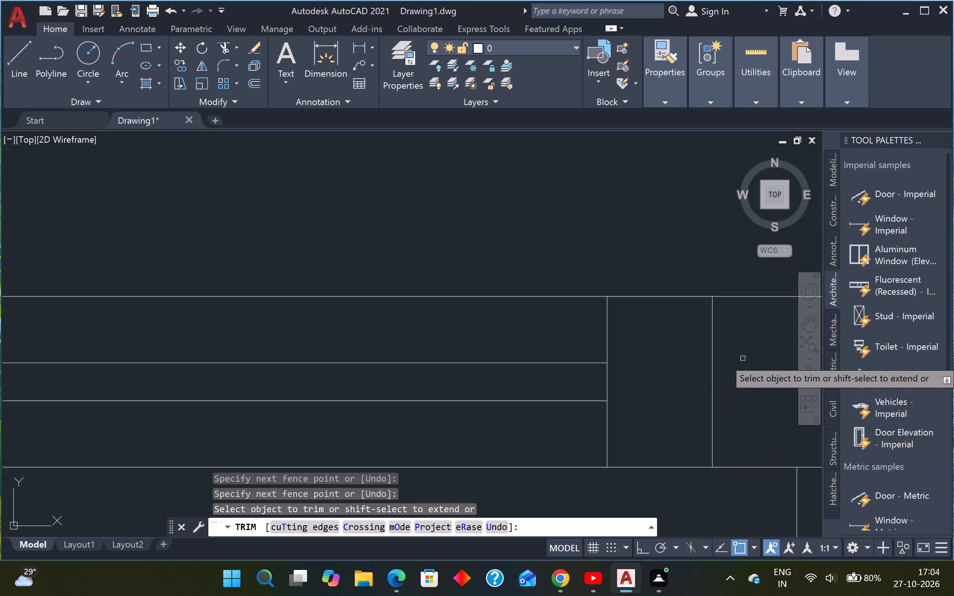
left_click(743, 358)
left_click(692, 370)
scroll(695, 359, "down", 5)
middle_click_drag(647, 408, 680, 406)
key("Escape")
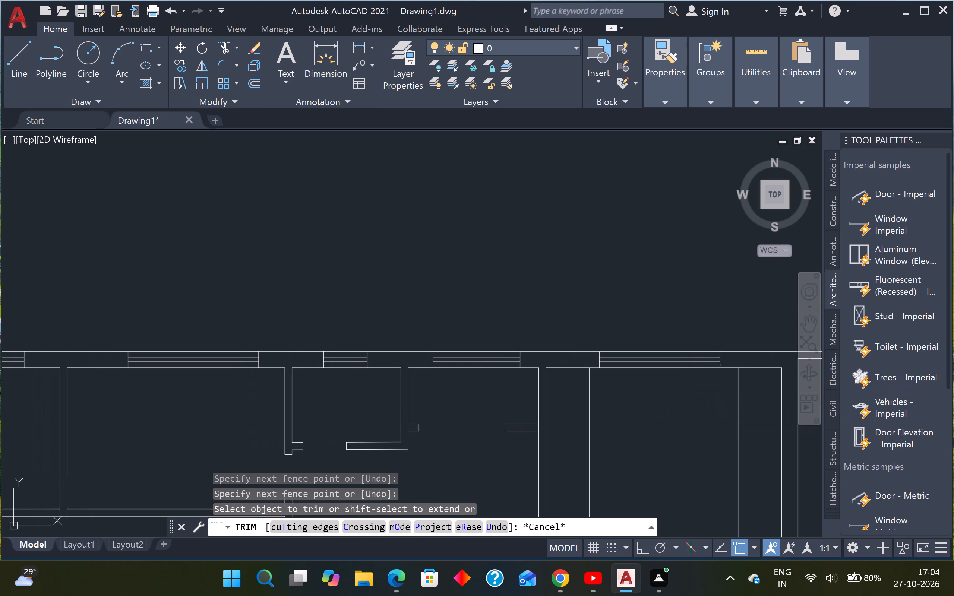
key("Escape")
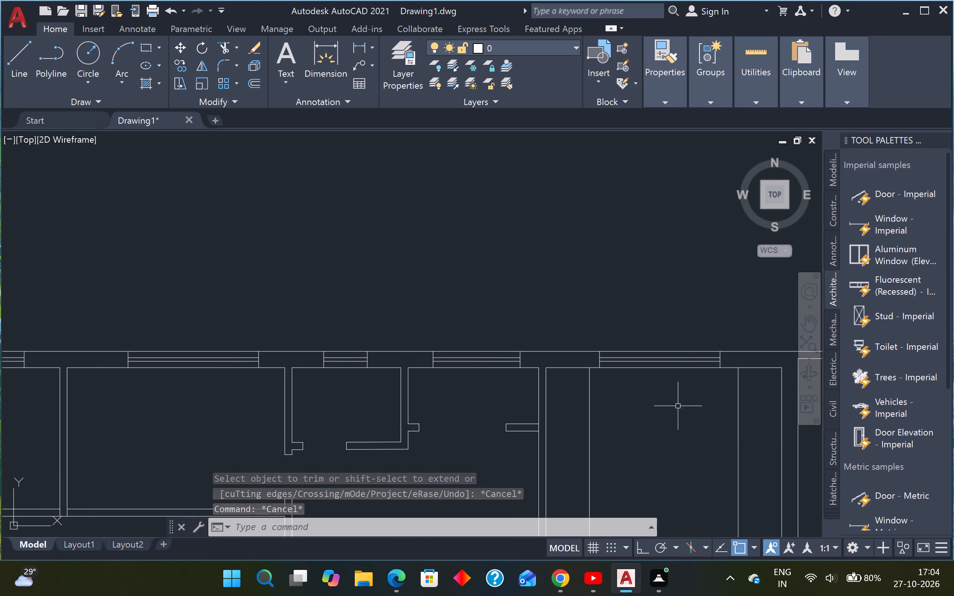
Copy the north wall's 4' window by its southwest corner into the eastern half of the southeast room's south wall.
scroll(679, 411, "down", 4)
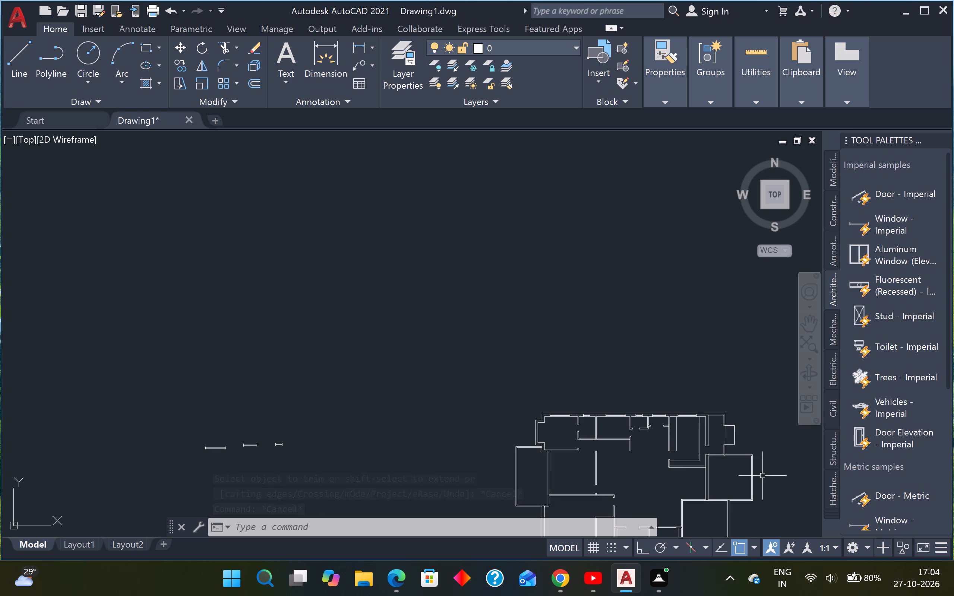
scroll(662, 424, "up", 2)
scroll(577, 429, "up", 2)
scroll(511, 399, "down", 2)
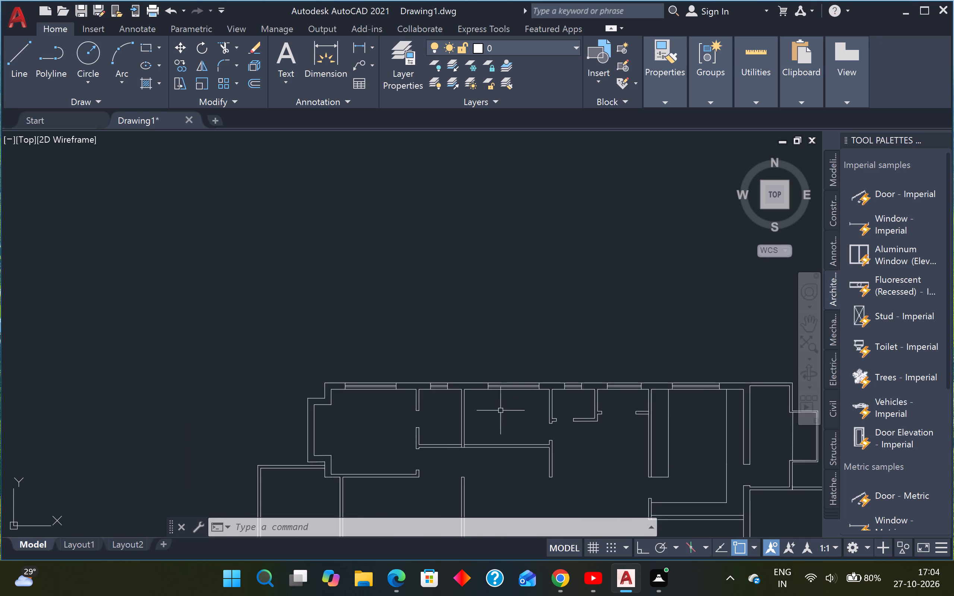
scroll(625, 404, "up", 3)
left_click(530, 279)
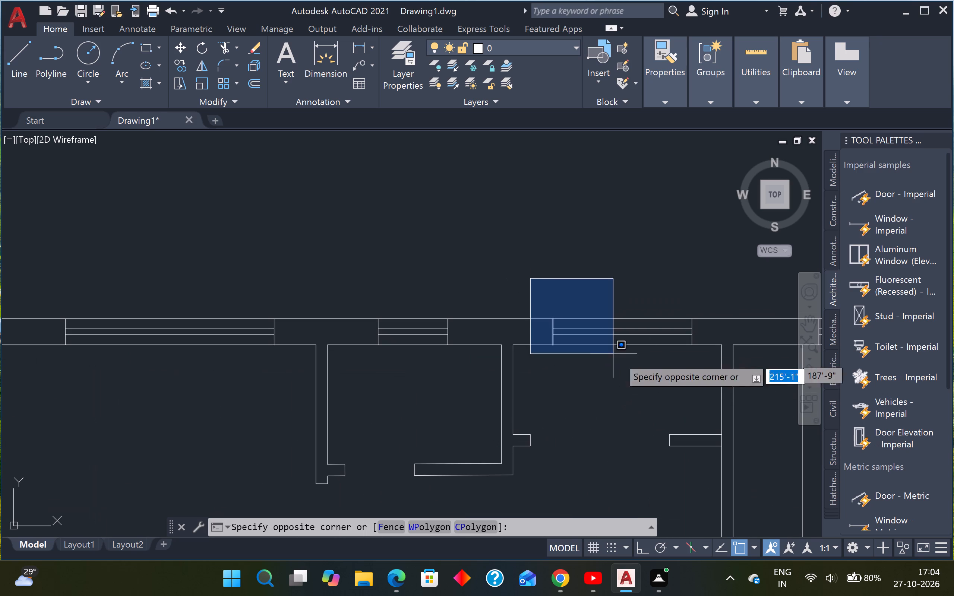
left_click(709, 371)
type("CO")
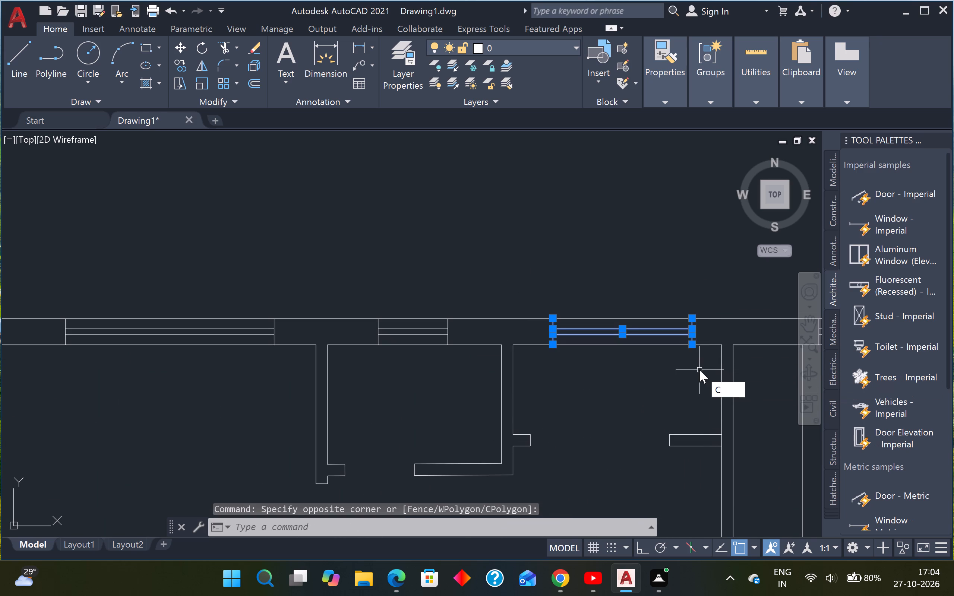
key("Return")
left_click_drag(551, 348, 555, 348)
scroll(569, 345, "down", 4)
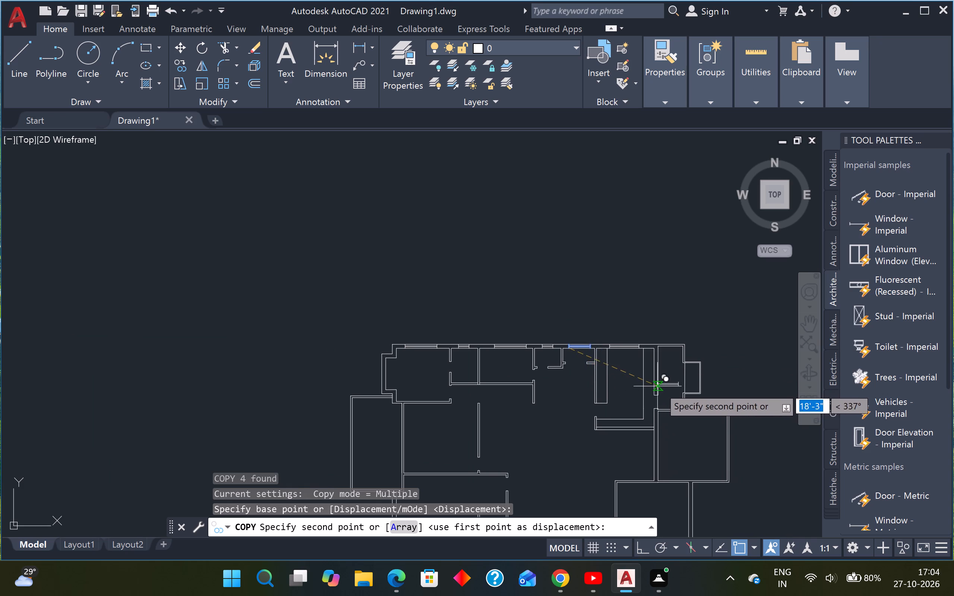
scroll(686, 408, "up", 3)
scroll(694, 421, "down", 1)
middle_click_drag(694, 421, 614, 415)
scroll(614, 413, "up", 1)
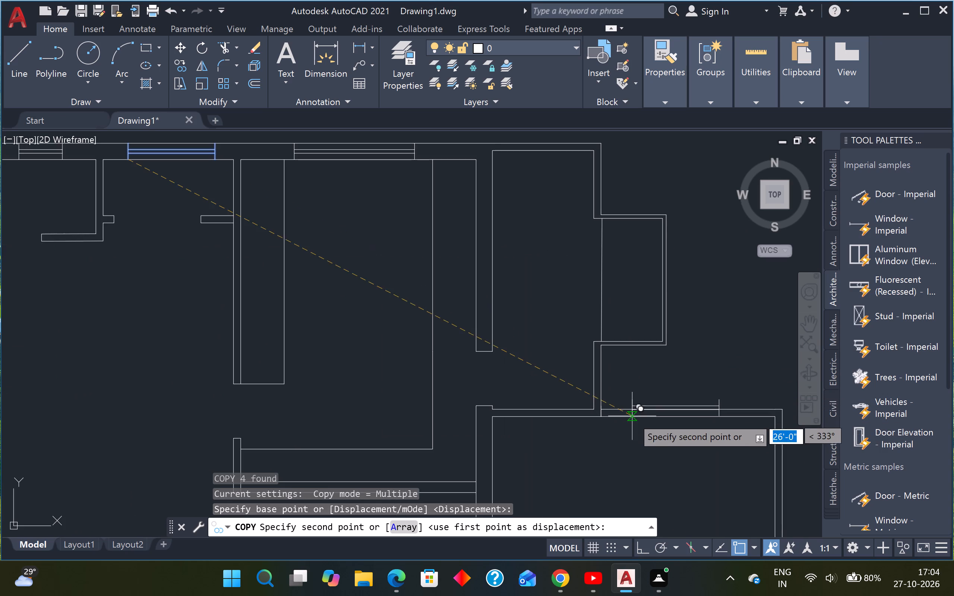
scroll(636, 419, "up", 1)
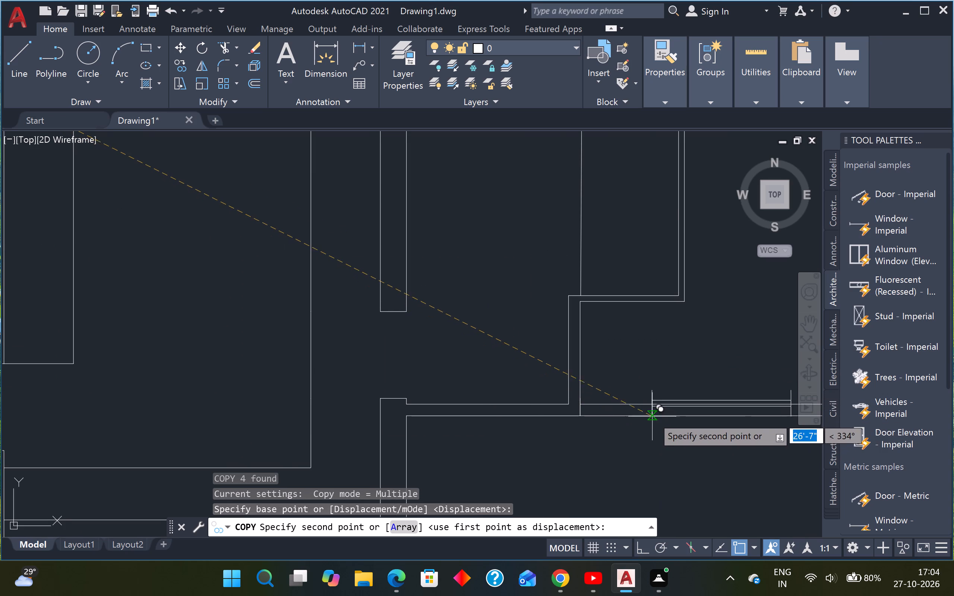
scroll(652, 416, "down", 1)
middle_click_drag(653, 416, 494, 382)
scroll(530, 394, "down", 3)
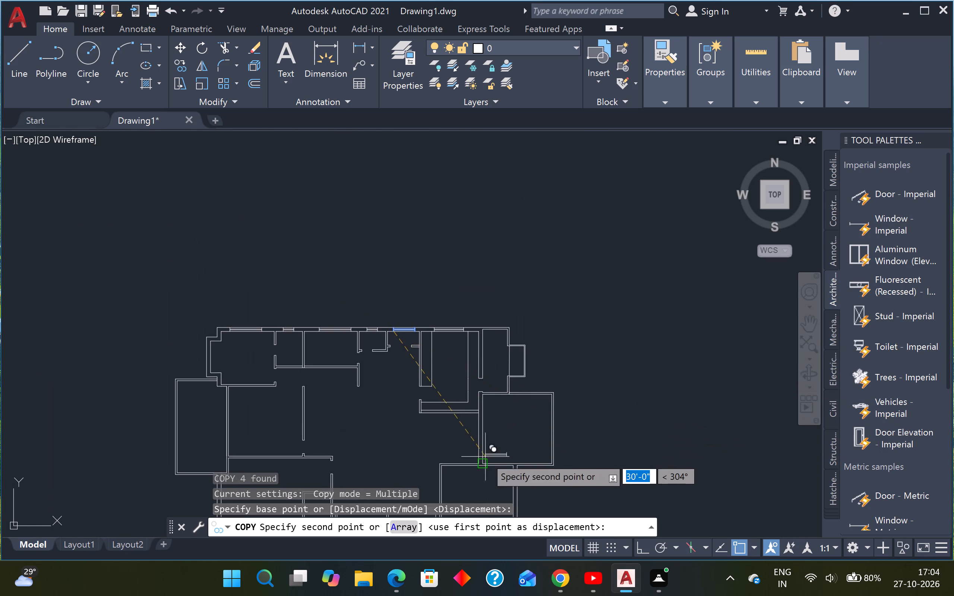
scroll(516, 448, "up", 2)
scroll(523, 413, "down", 2)
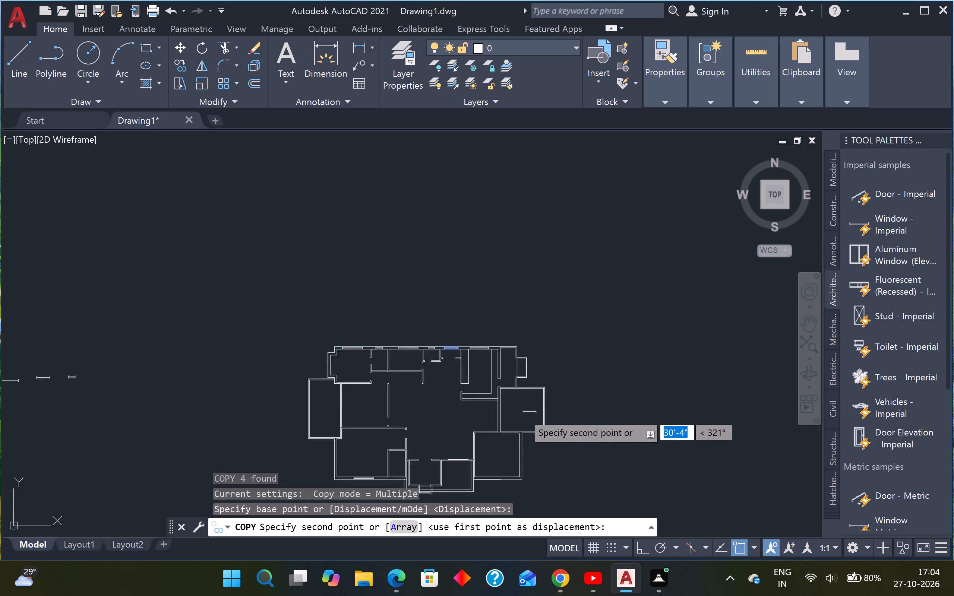
scroll(523, 413, "down", 2)
middle_click_drag(515, 479, 635, 457)
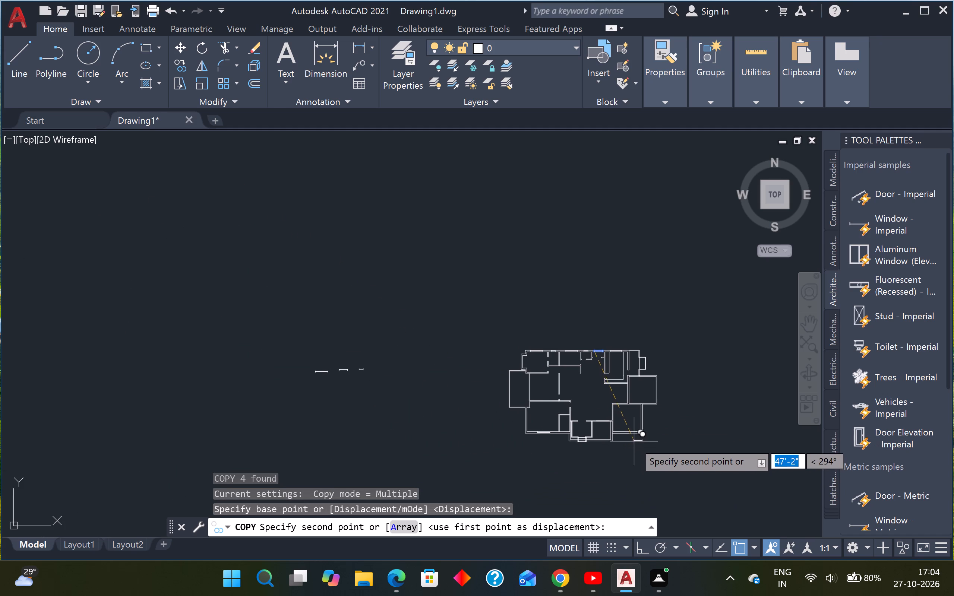
scroll(634, 440, "up", 3)
scroll(613, 414, "up", 5)
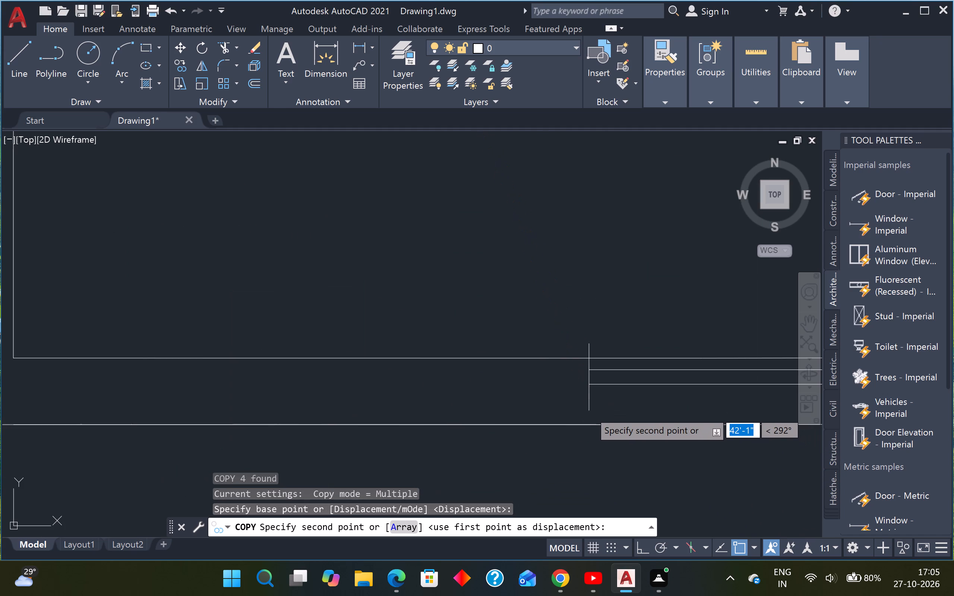
scroll(589, 431, "down", 3)
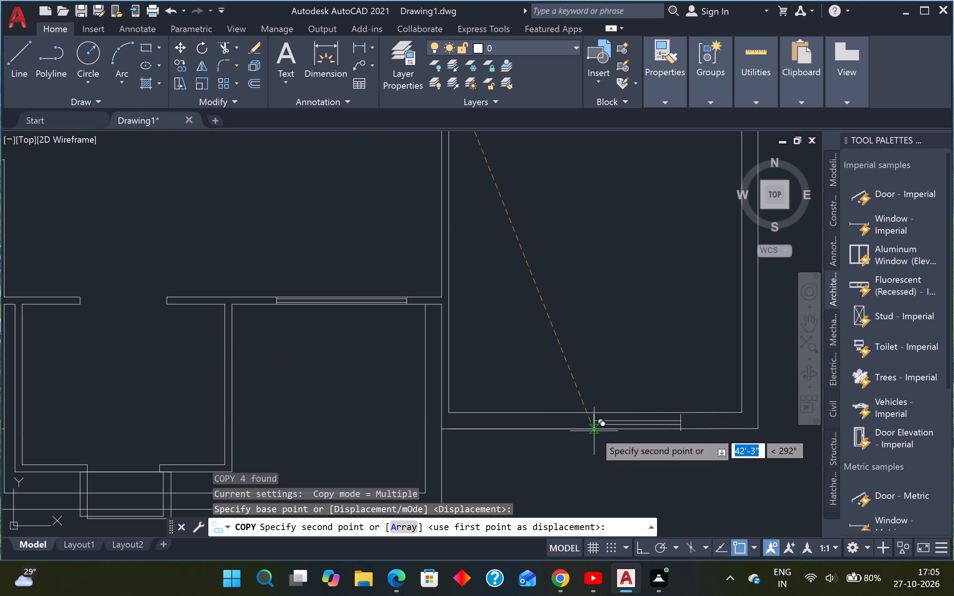
scroll(597, 431, "down", 1)
scroll(601, 431, "up", 2)
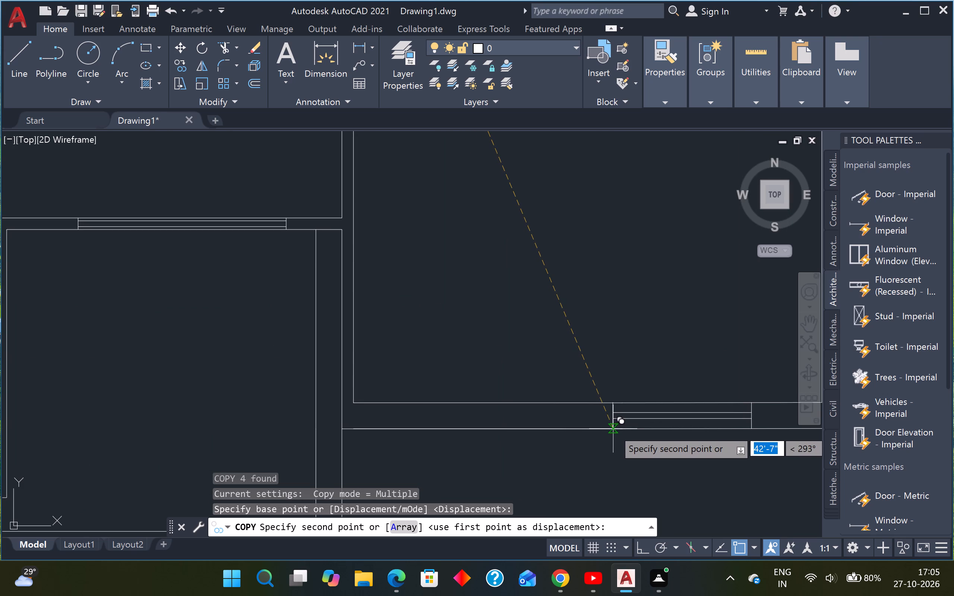
scroll(623, 428, "down", 2)
left_click(627, 429)
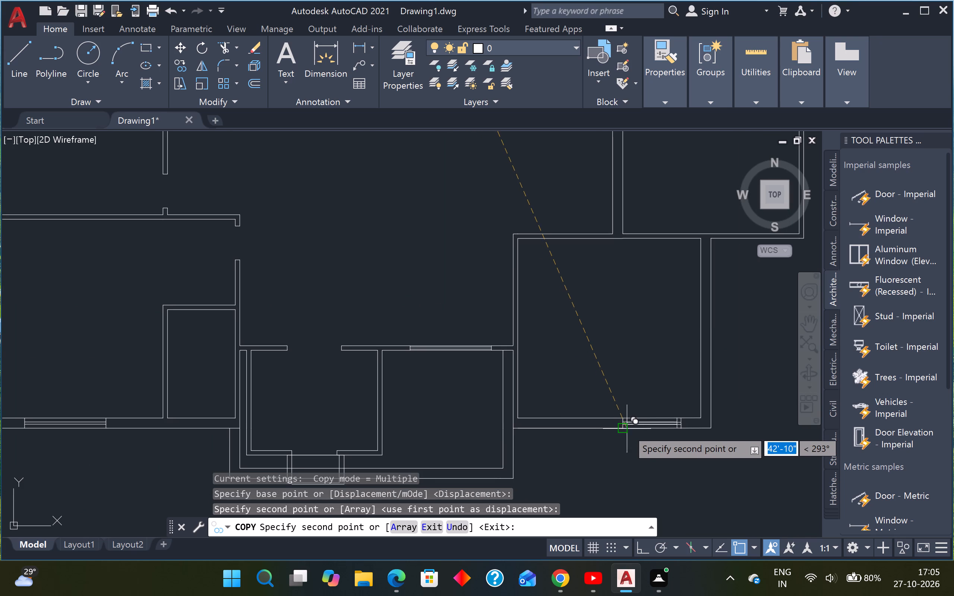
scroll(629, 428, "down", 3)
key("Escape")
Copy the loose 2' window symbol by its southwest corner into the southeast room's south wall, near the wall's west end.
middle_click_drag(157, 363, 202, 365)
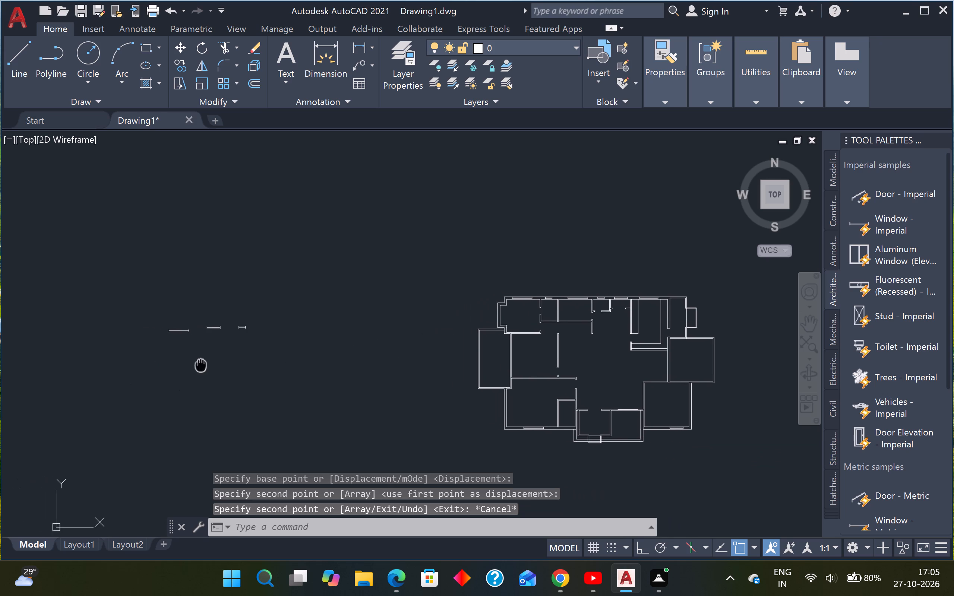
middle_click_drag(202, 365, 207, 368)
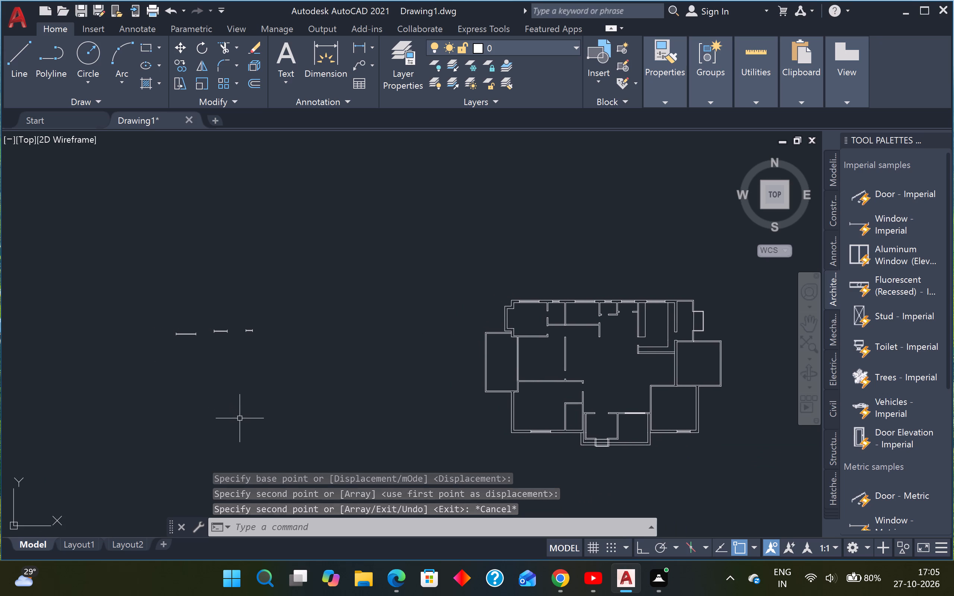
scroll(249, 334, "up", 2)
scroll(252, 334, "down", 2)
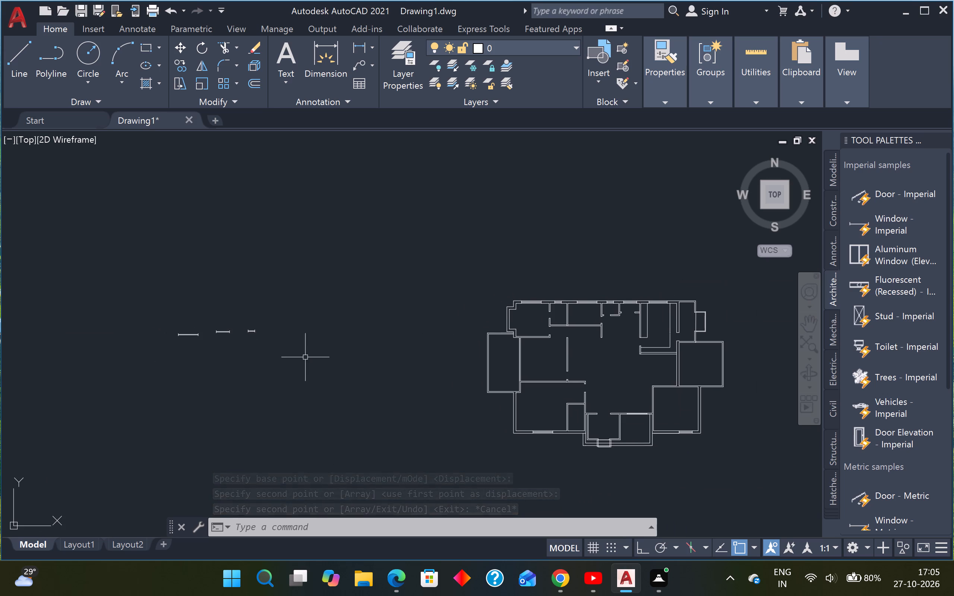
scroll(260, 326, "up", 3)
left_click(271, 316)
left_click(208, 383)
key("Escape")
left_click(267, 307)
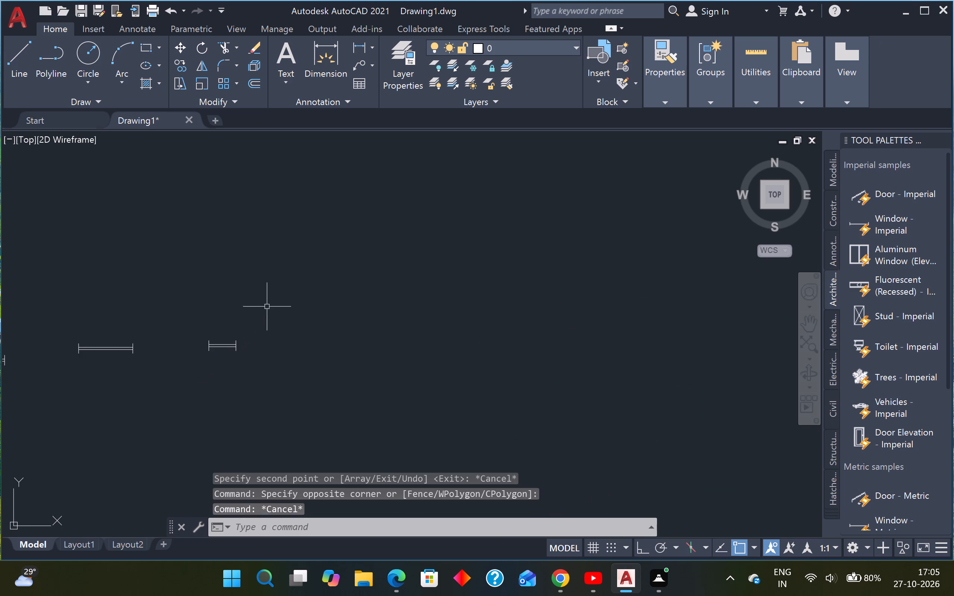
left_click_drag(166, 388, 176, 394)
type("CO")
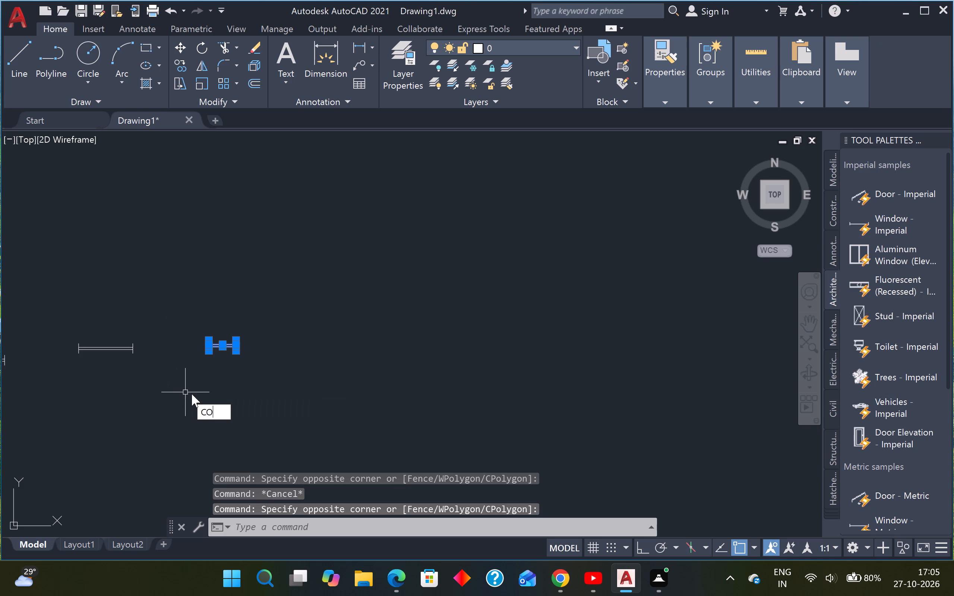
key("Return")
scroll(213, 358, "up", 2)
left_click(202, 341)
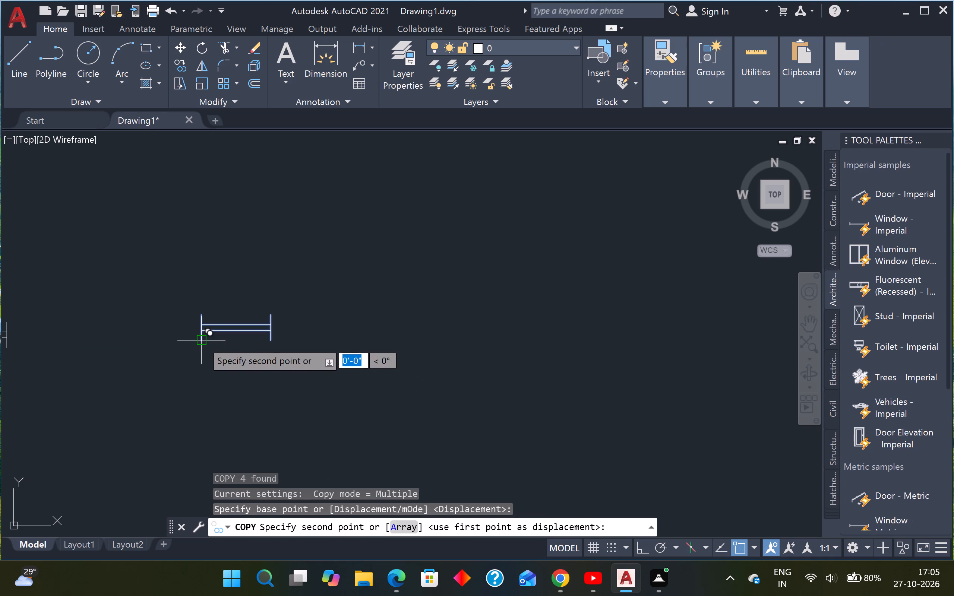
scroll(228, 351, "down", 8)
scroll(350, 383, "up", 3)
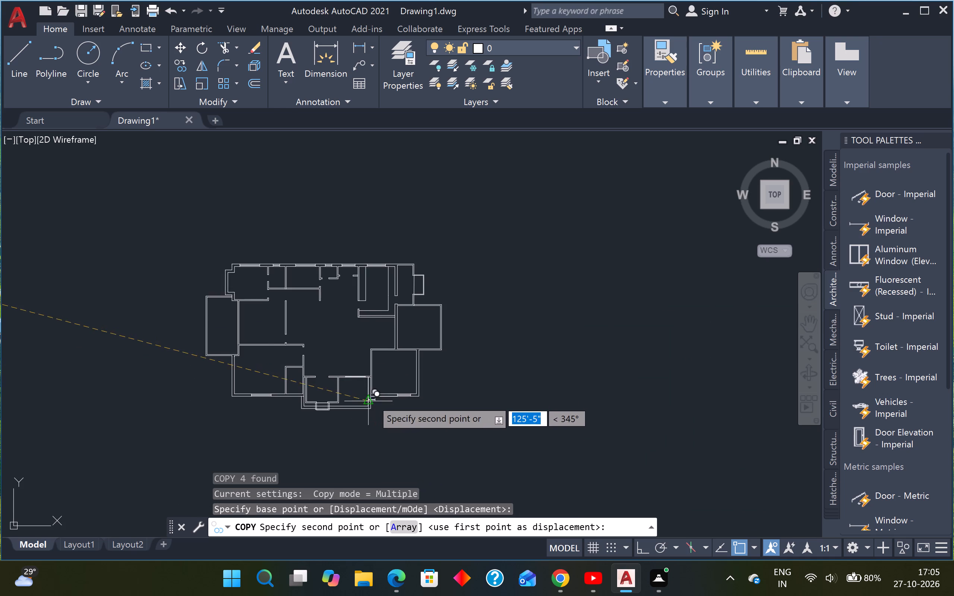
scroll(372, 398, "up", 4)
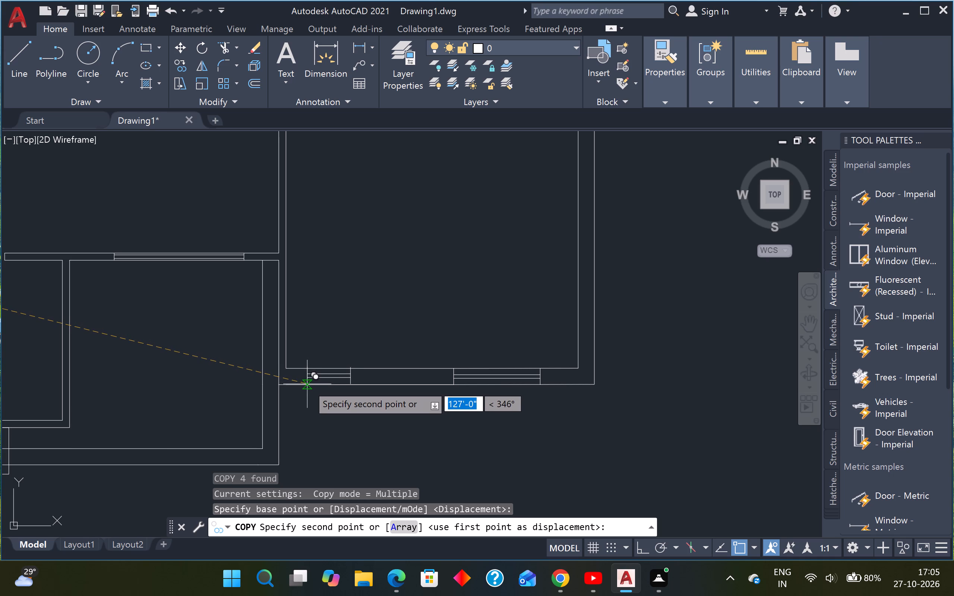
scroll(307, 385, "up", 3)
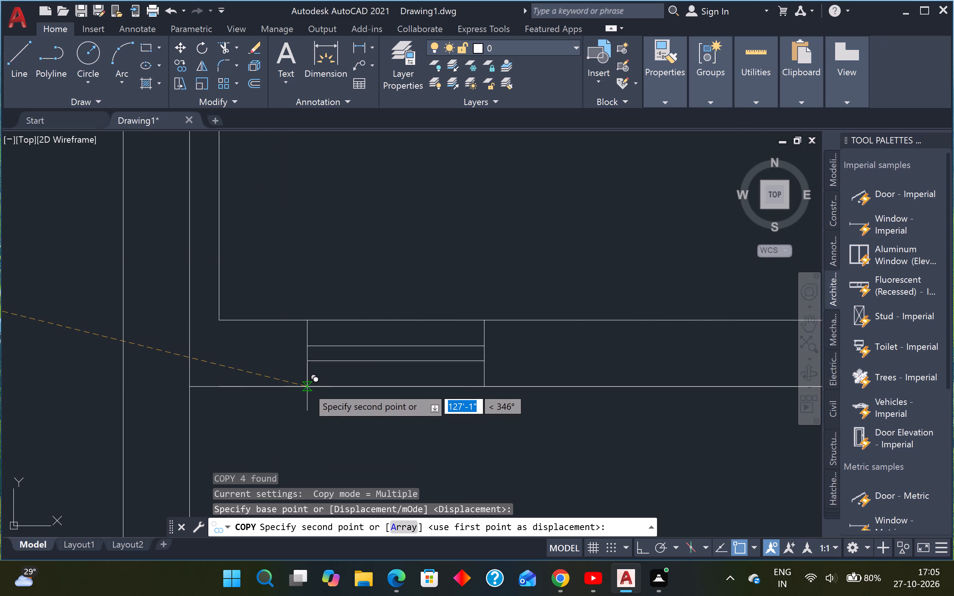
left_click(307, 387)
scroll(310, 387, "down", 4)
key("Escape")
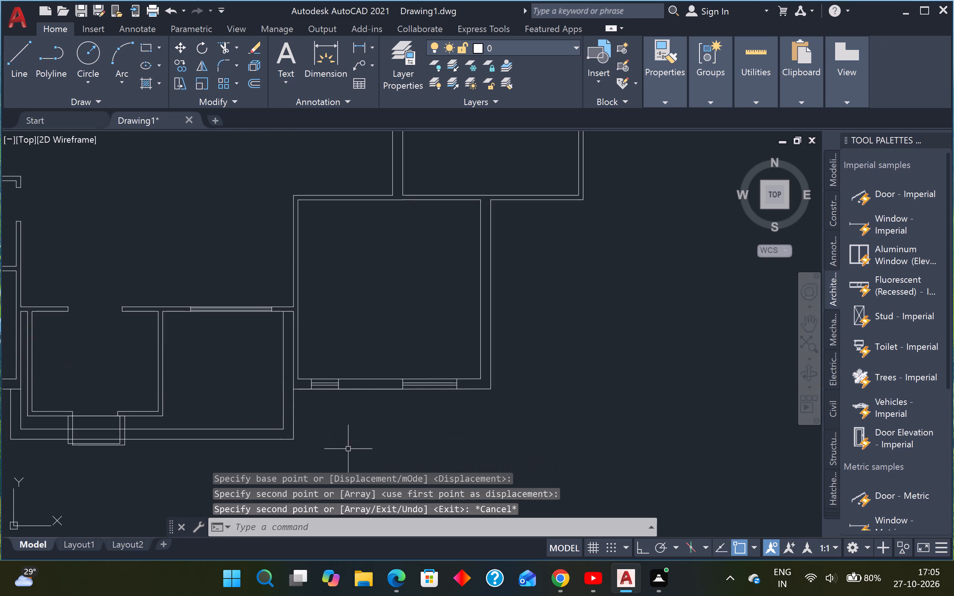
Examine the whole floor plan and its south walls for the remaining window locations.
scroll(348, 445, "down", 3)
middle_click_drag(350, 444, 455, 415)
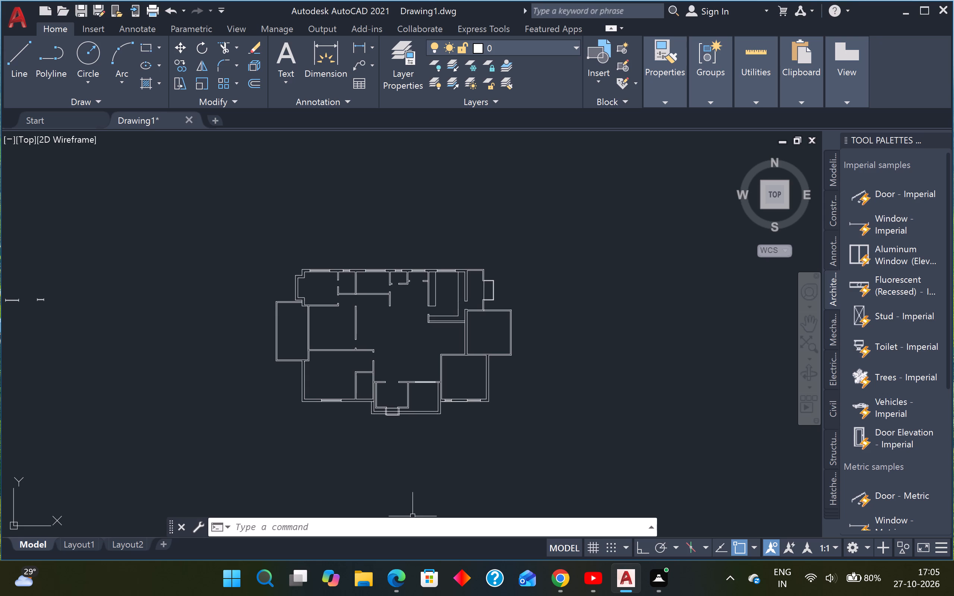
scroll(411, 467, "down", 1)
scroll(411, 466, "up", 1)
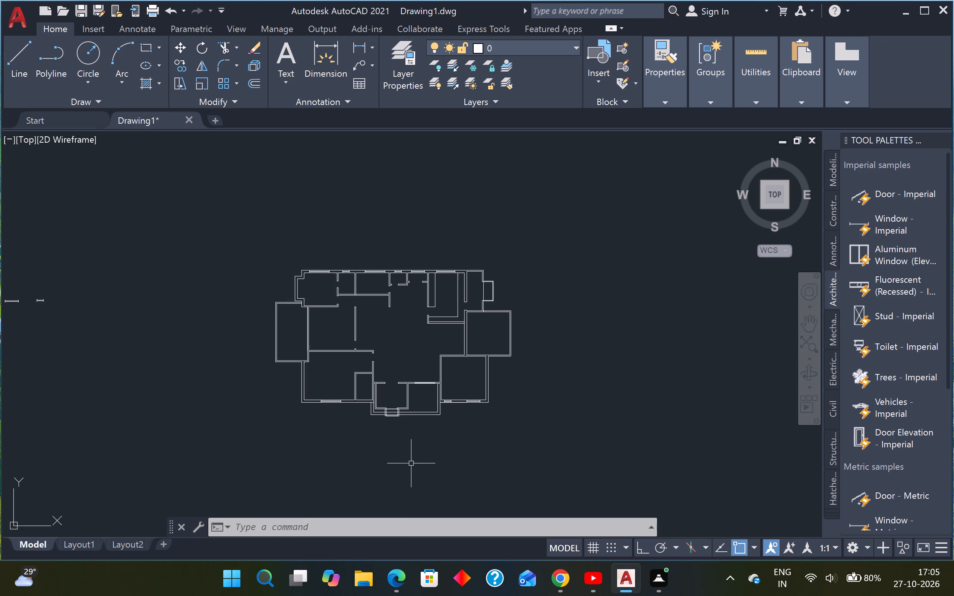
middle_click_drag(411, 463, 437, 473)
scroll(420, 465, "up", 1)
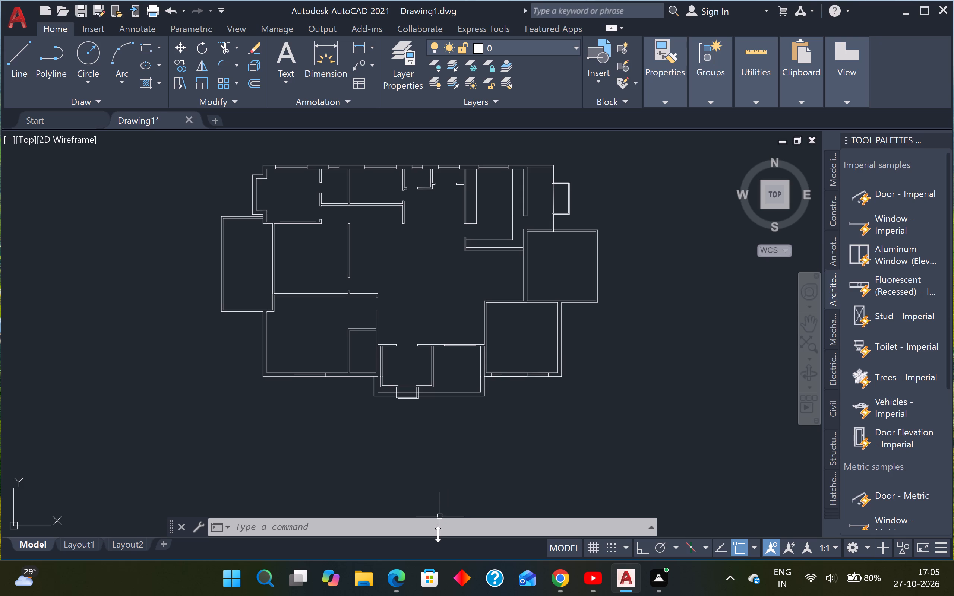
scroll(304, 372, "up", 1)
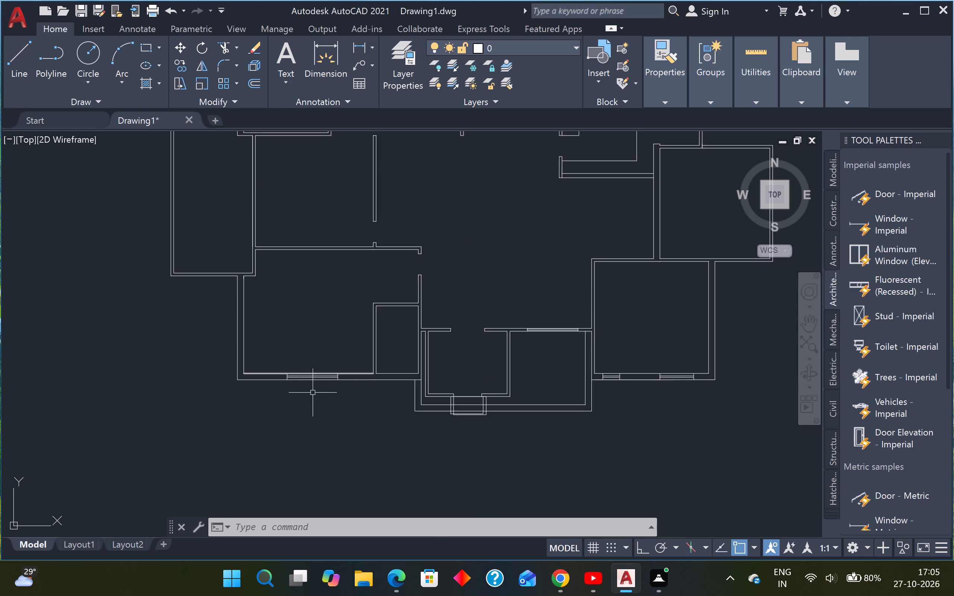
scroll(321, 408, "down", 2)
scroll(323, 431, "up", 1)
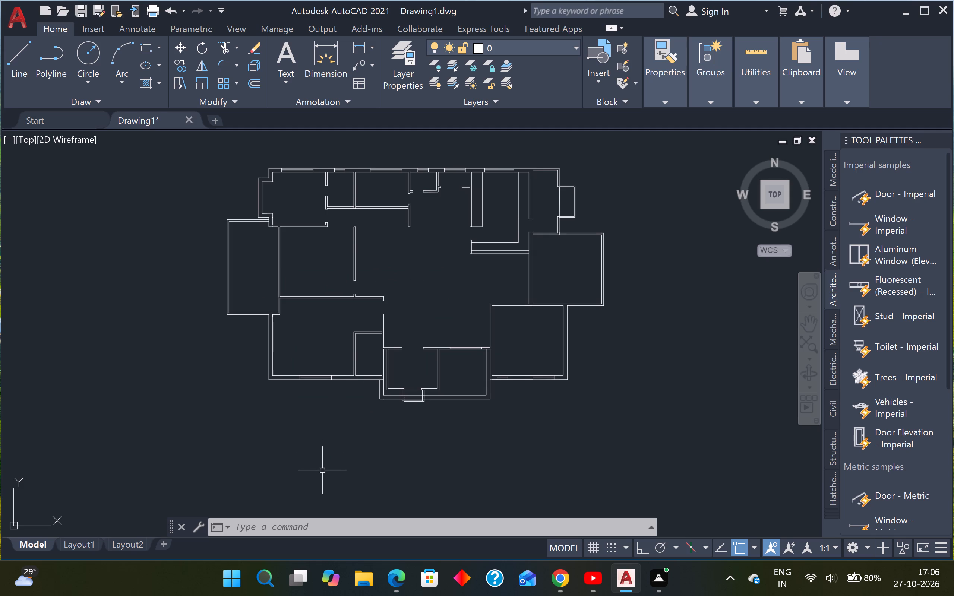
Rotate the loose 2' window symbol 270° about its northeast corner, using Ortho for the rotation only.
scroll(290, 316, "down", 2)
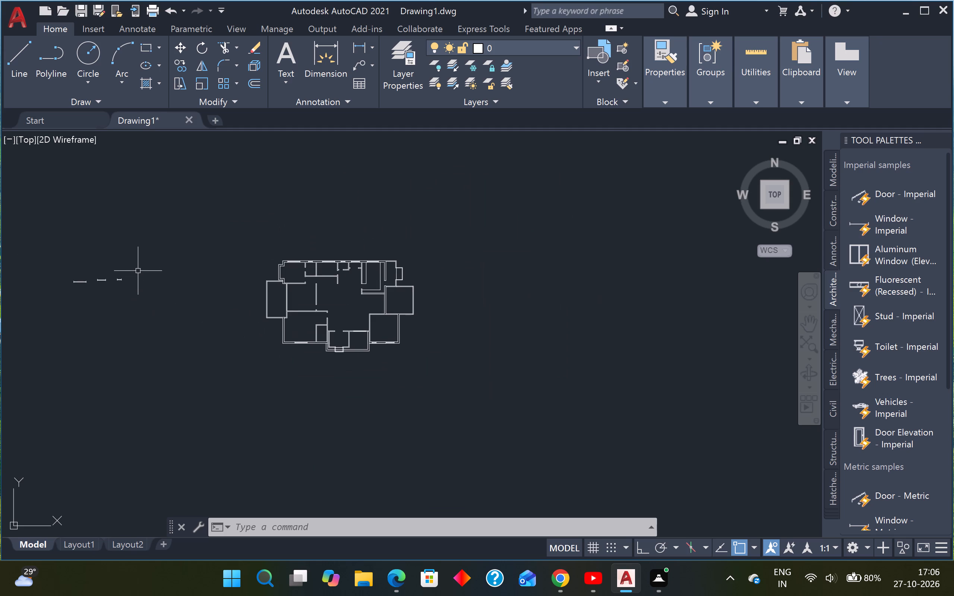
left_click(137, 270)
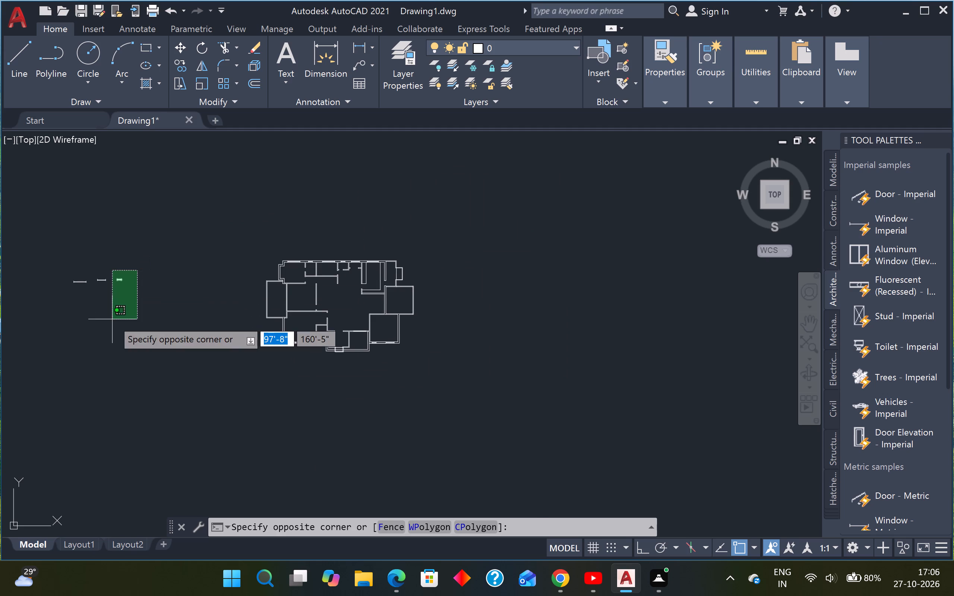
left_click(112, 319)
key("r")
key("o")
key("Return")
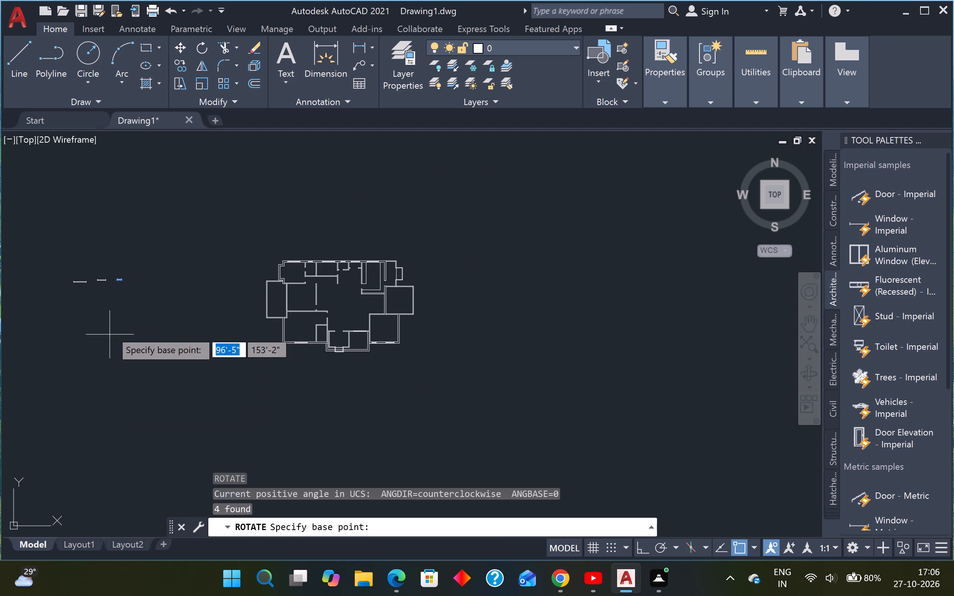
scroll(116, 288, "up", 4)
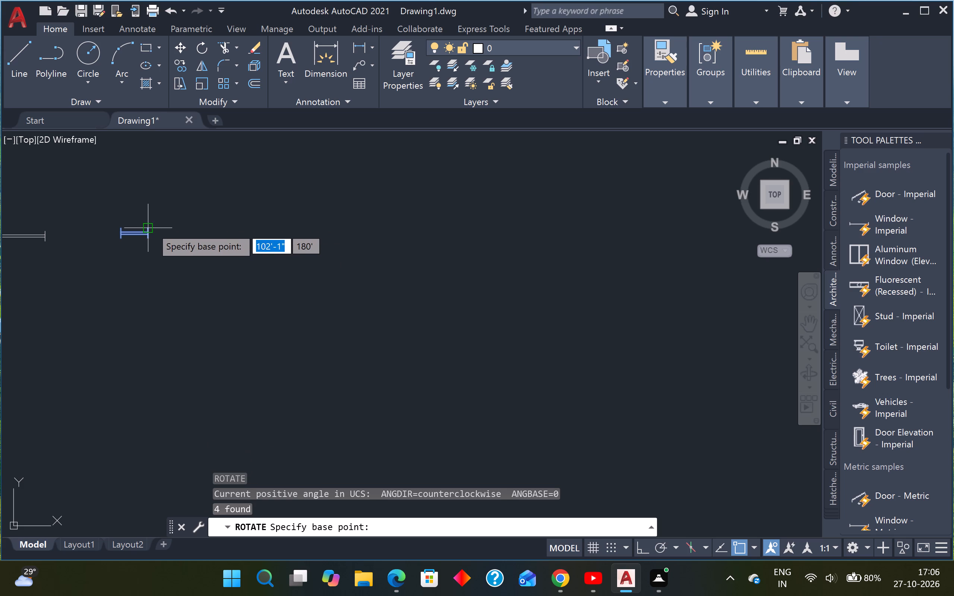
left_click(151, 226)
key("F8")
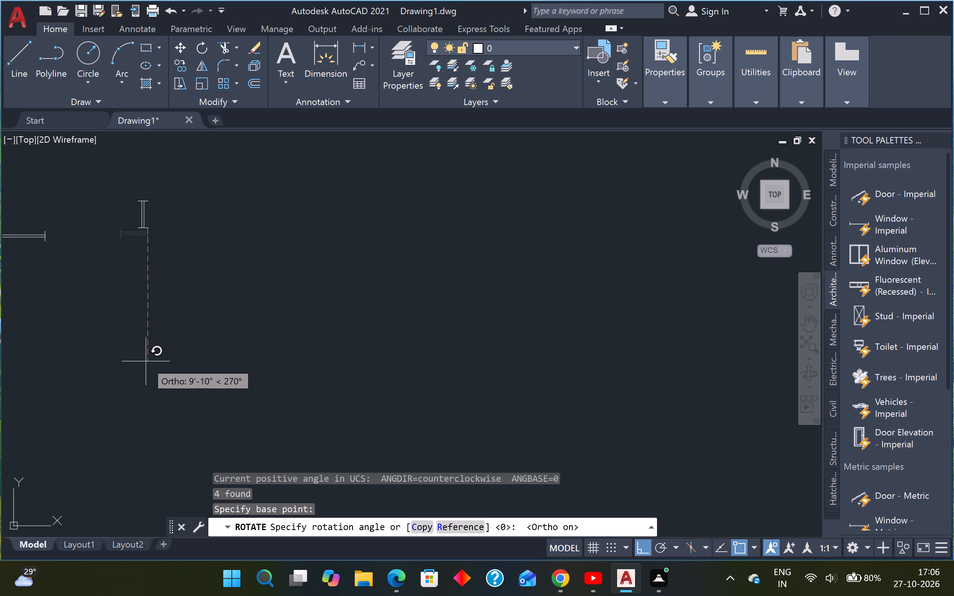
left_click(146, 361)
key("F8")
Copy the rotated 2' window symbol by its southeast corner to the inner midpoint of the southwest room's west wall.
left_click_drag(186, 181, 170, 191)
left_click(100, 277)
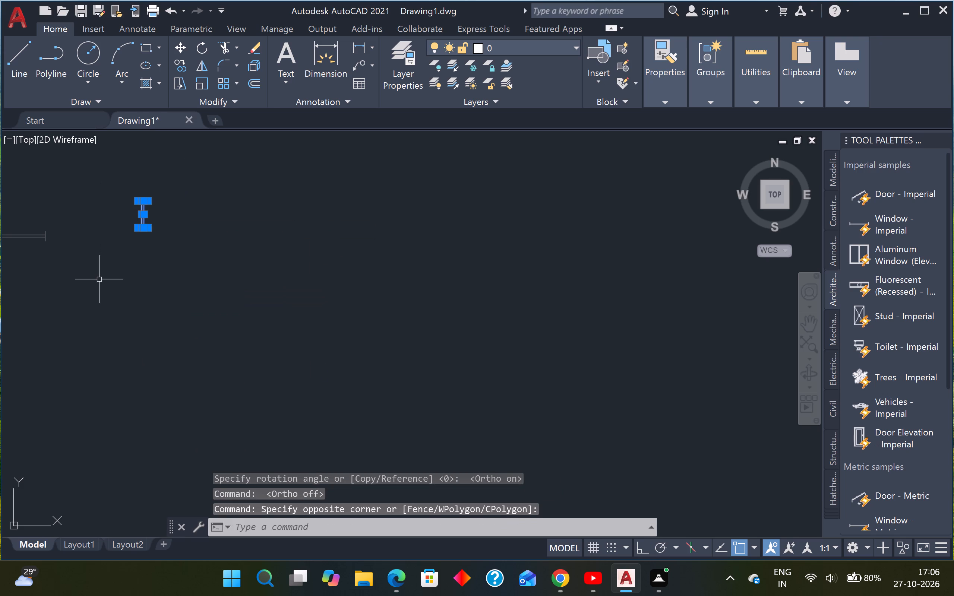
key("c")
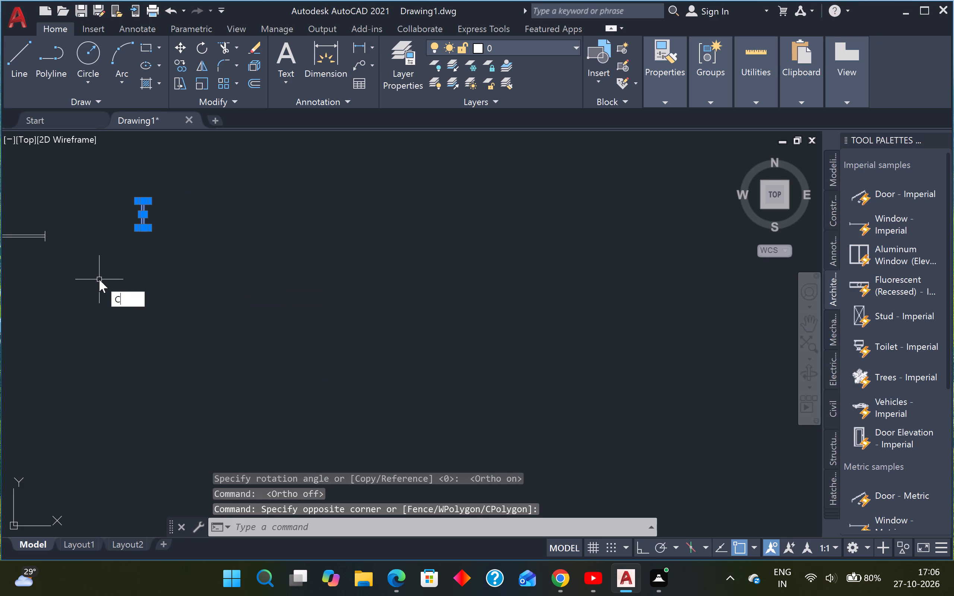
key("o")
key("Return")
scroll(155, 227, "up", 2)
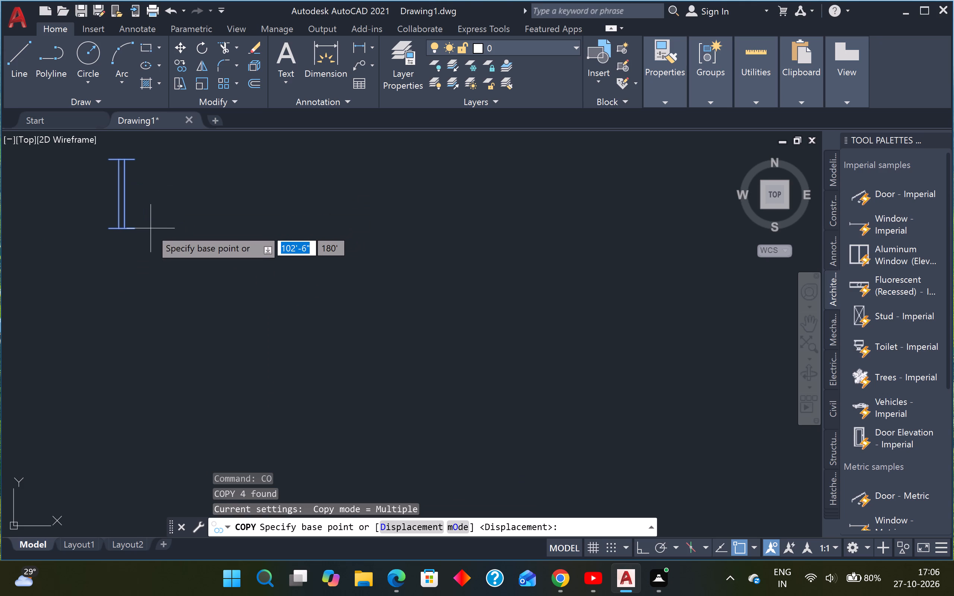
left_click(138, 229)
scroll(166, 227, "down", 3)
scroll(238, 304, "down", 2)
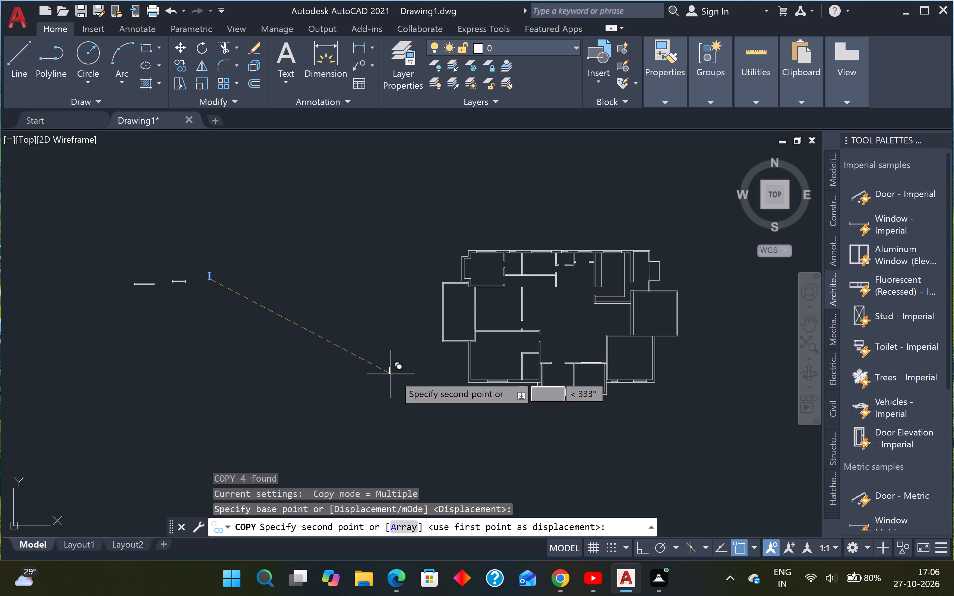
scroll(473, 359, "up", 3)
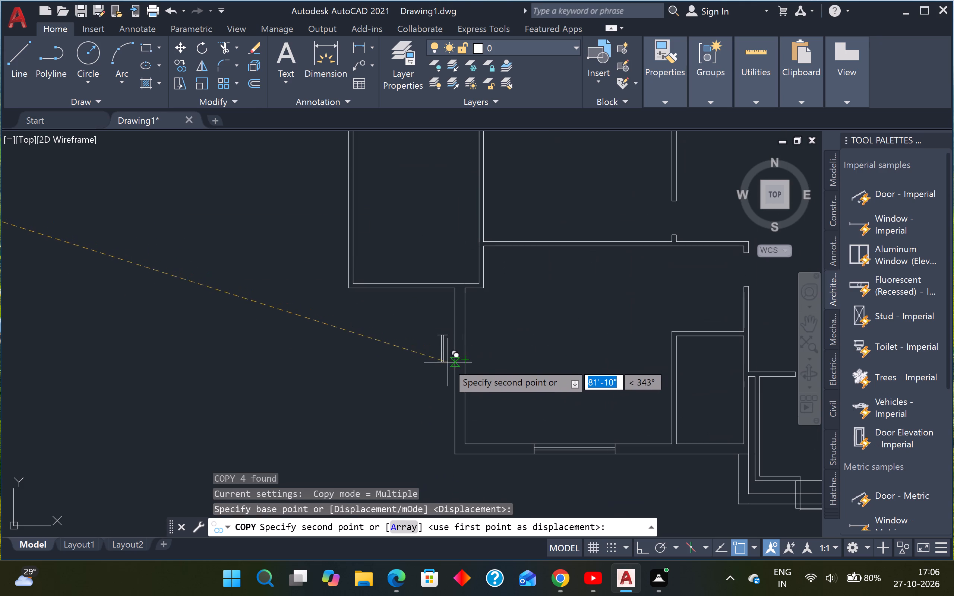
scroll(464, 350, "up", 1)
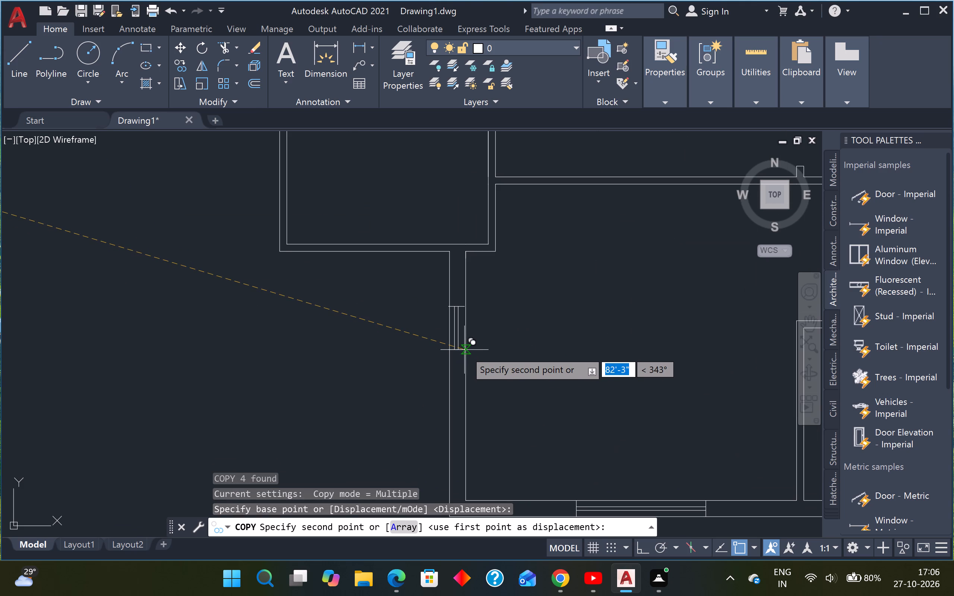
left_click(465, 350)
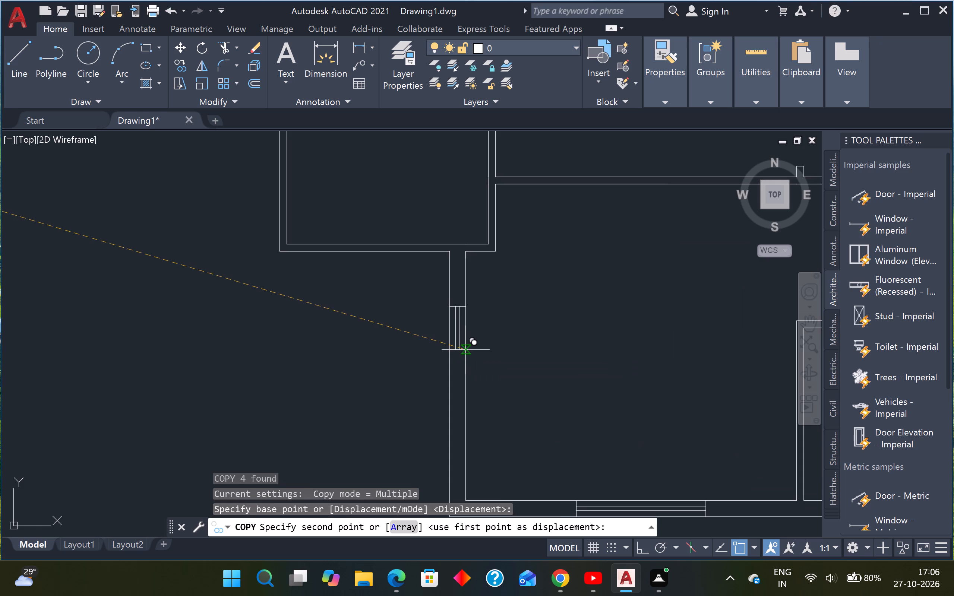
scroll(467, 351, "down", 3)
key("Escape")
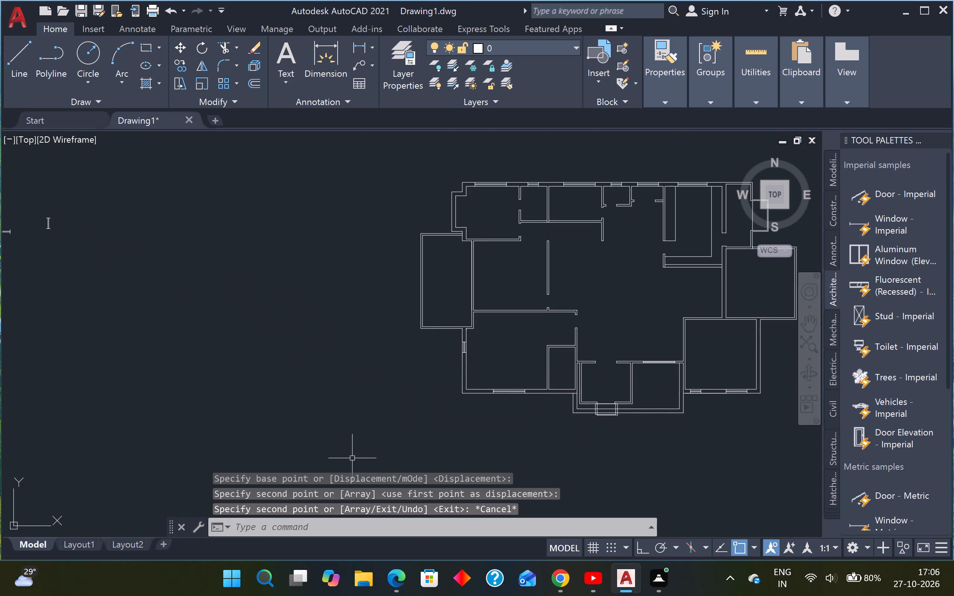
Examine the floor plan, especially its west side, for the remaining window locations.
scroll(367, 461, "down", 2)
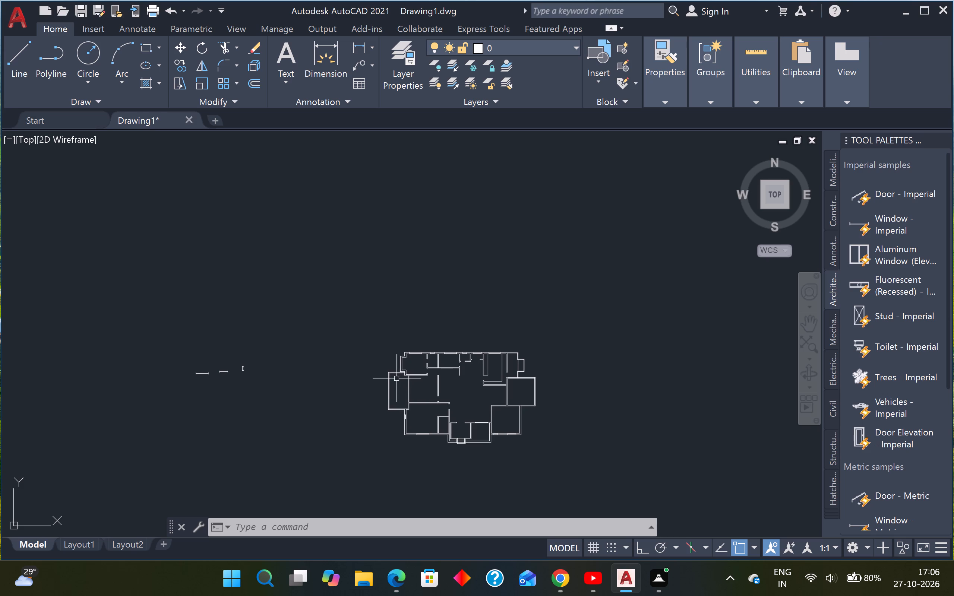
scroll(397, 376, "up", 2)
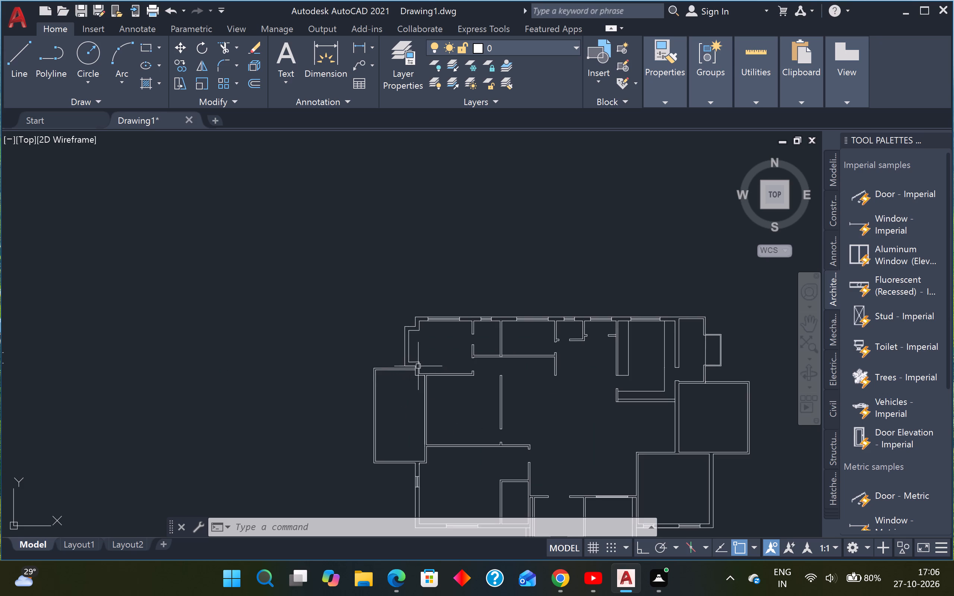
scroll(400, 366, "up", 2)
scroll(394, 371, "down", 6)
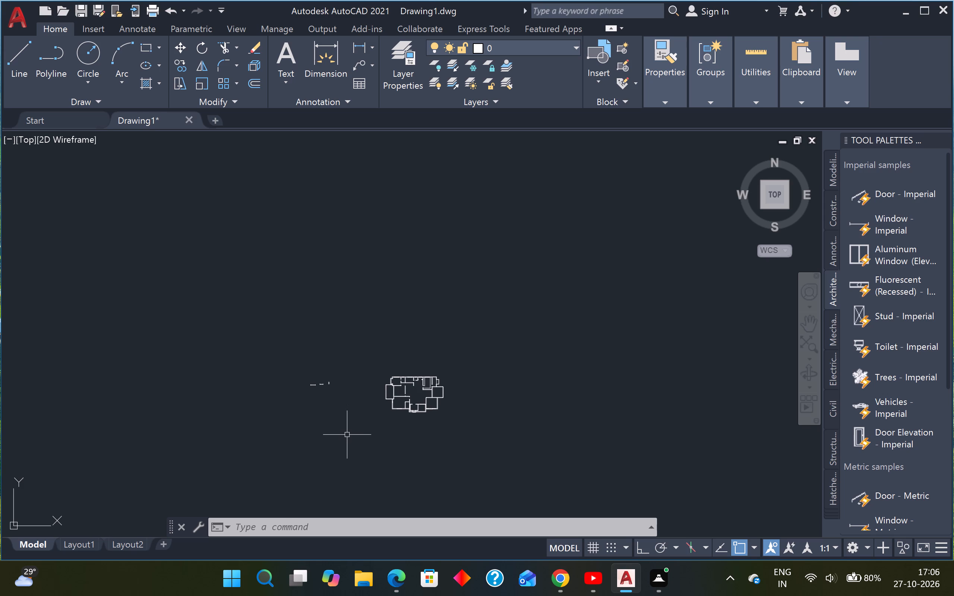
scroll(369, 414, "down", 2)
scroll(334, 404, "up", 3)
scroll(417, 396, "up", 2)
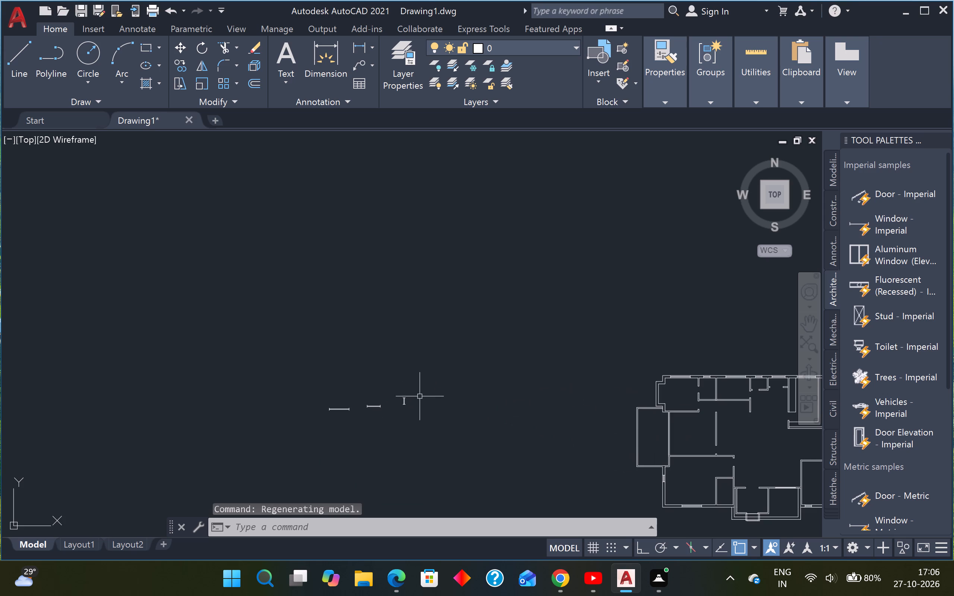
Rotate the loose 2' window symbol 270° about its northeast corner, back to horizontal, with Ortho on.
left_click(430, 367)
left_click(399, 419)
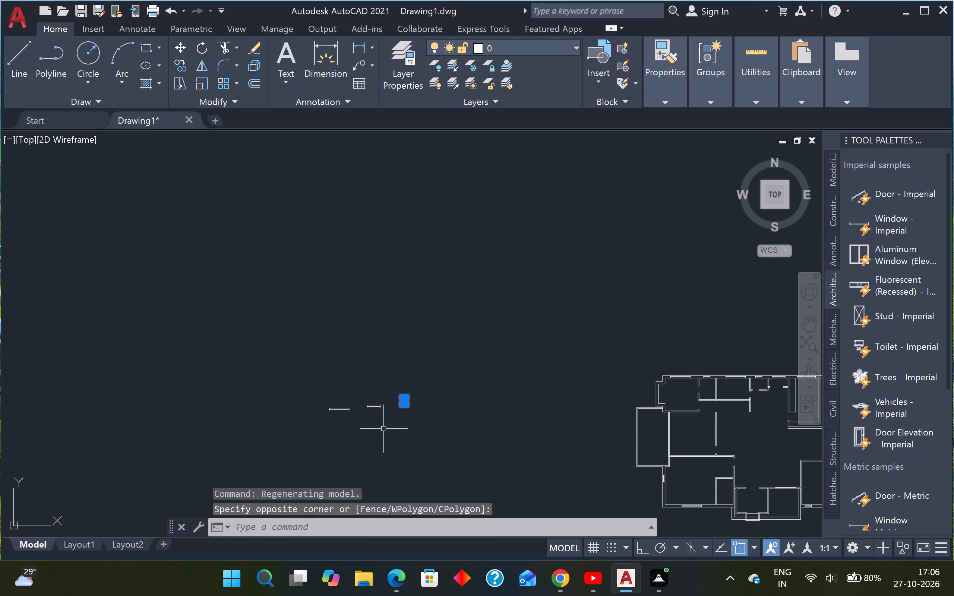
key("r")
key("o")
key("Return")
scroll(410, 402, "up", 3)
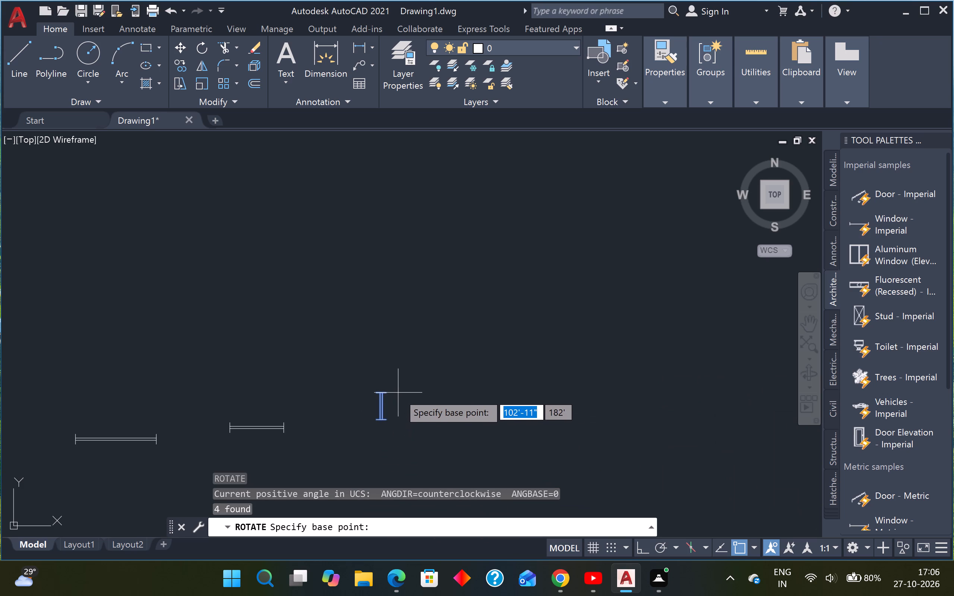
left_click(386, 392)
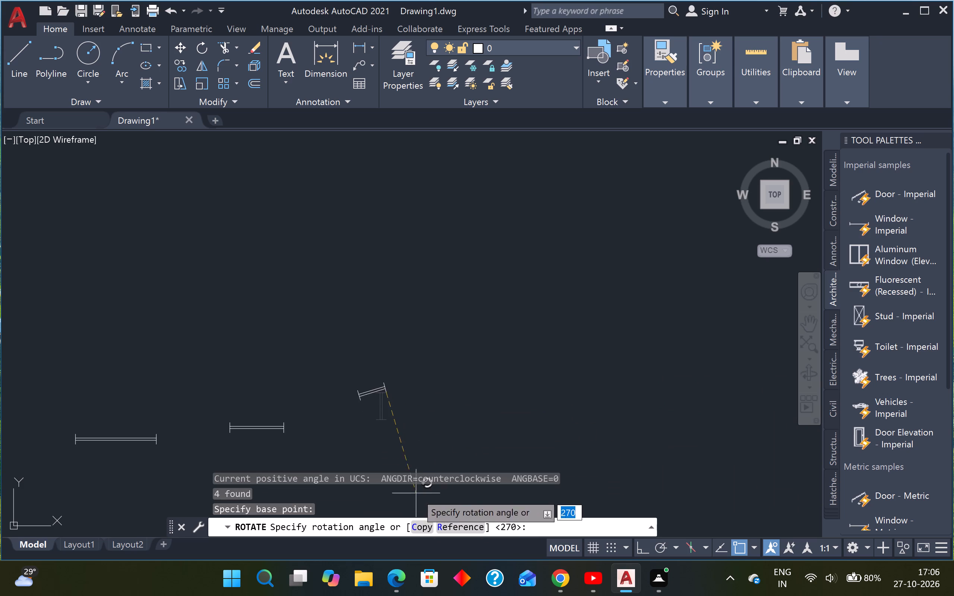
key("F8")
left_click(380, 450)
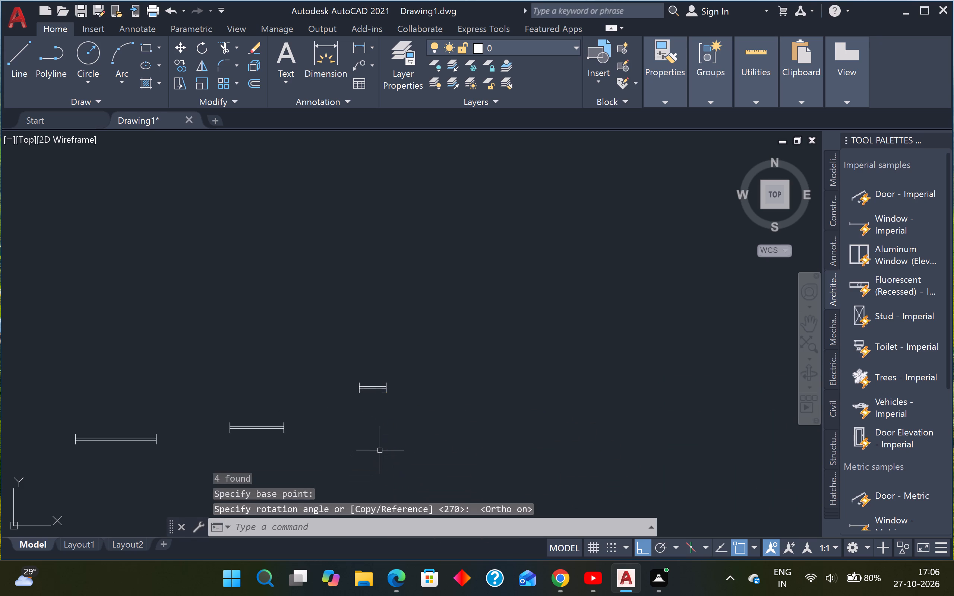
key("Escape")
scroll(391, 405, "down", 4)
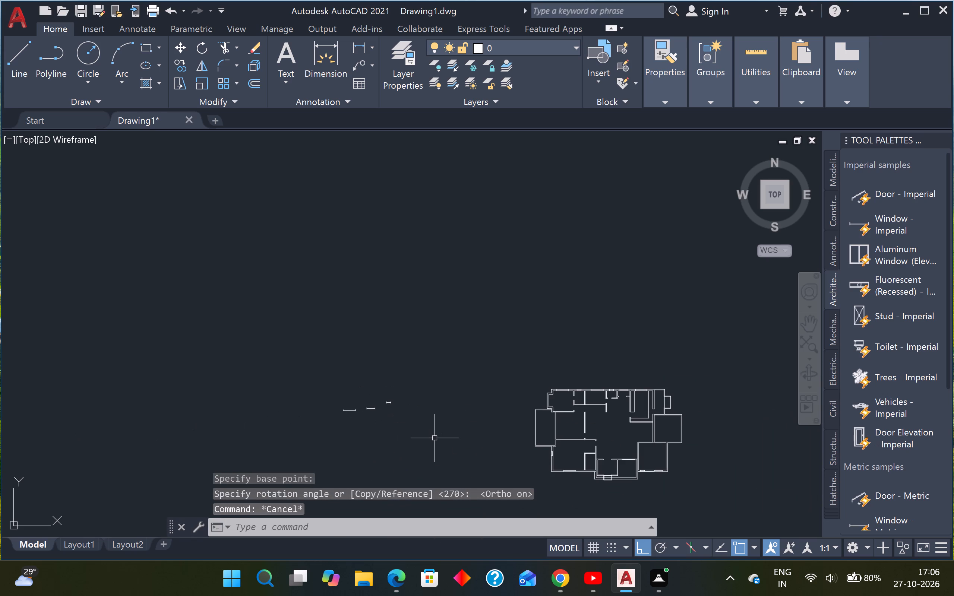
key("Escape")
key("Escape")
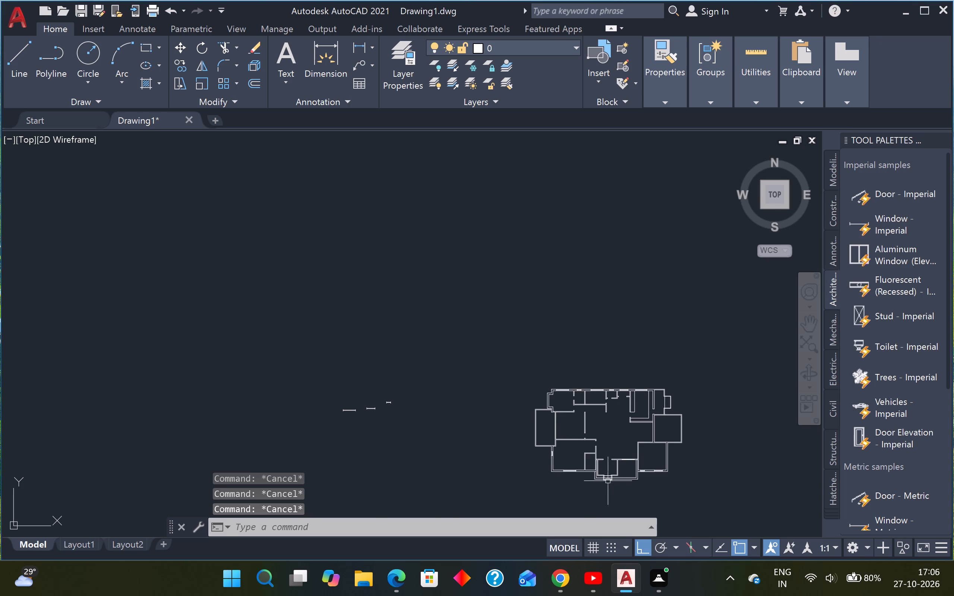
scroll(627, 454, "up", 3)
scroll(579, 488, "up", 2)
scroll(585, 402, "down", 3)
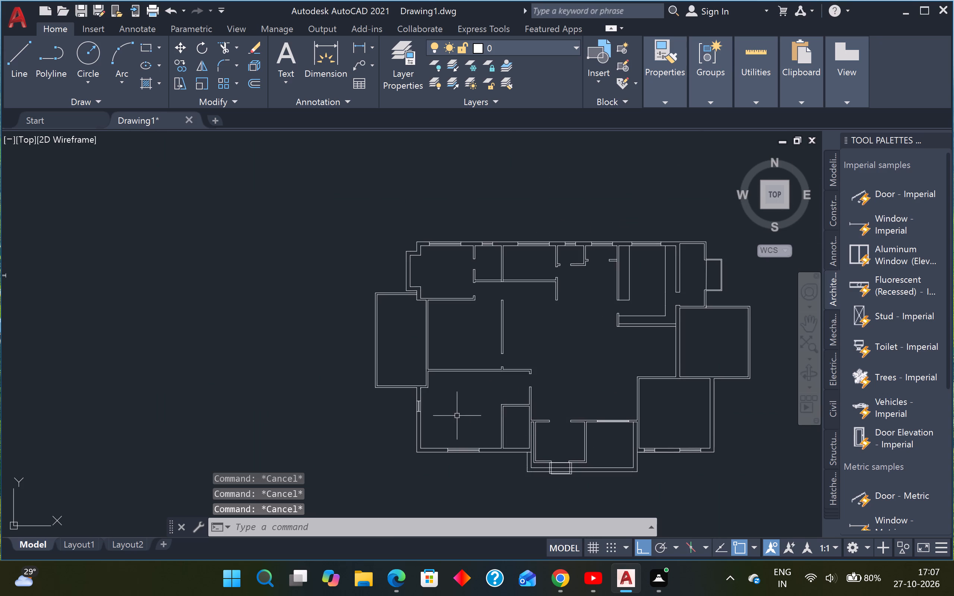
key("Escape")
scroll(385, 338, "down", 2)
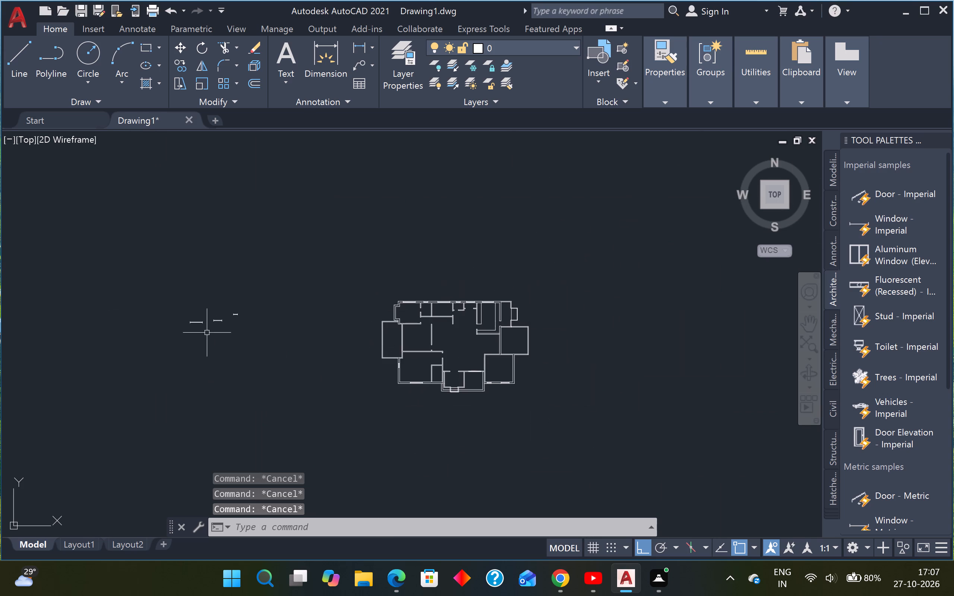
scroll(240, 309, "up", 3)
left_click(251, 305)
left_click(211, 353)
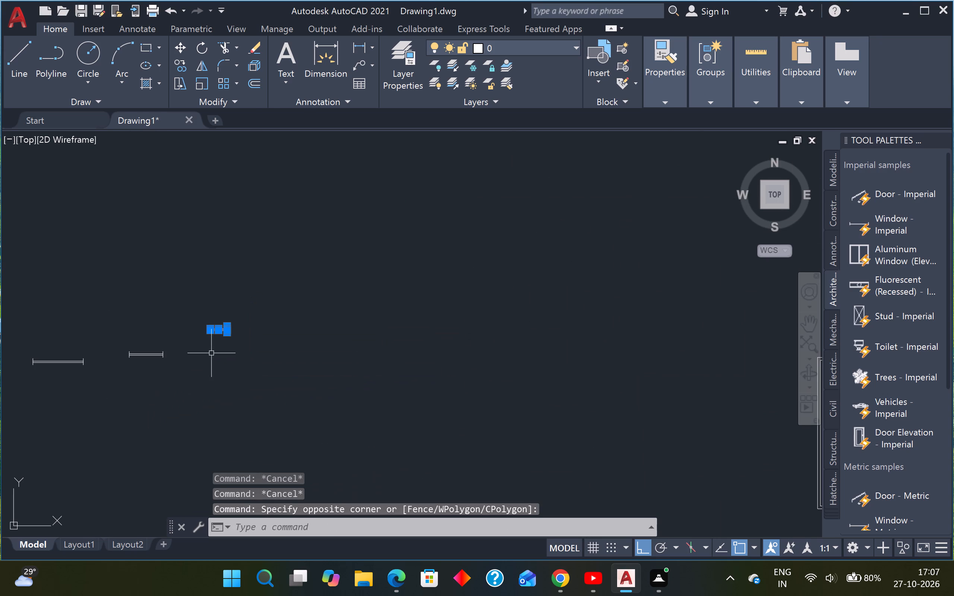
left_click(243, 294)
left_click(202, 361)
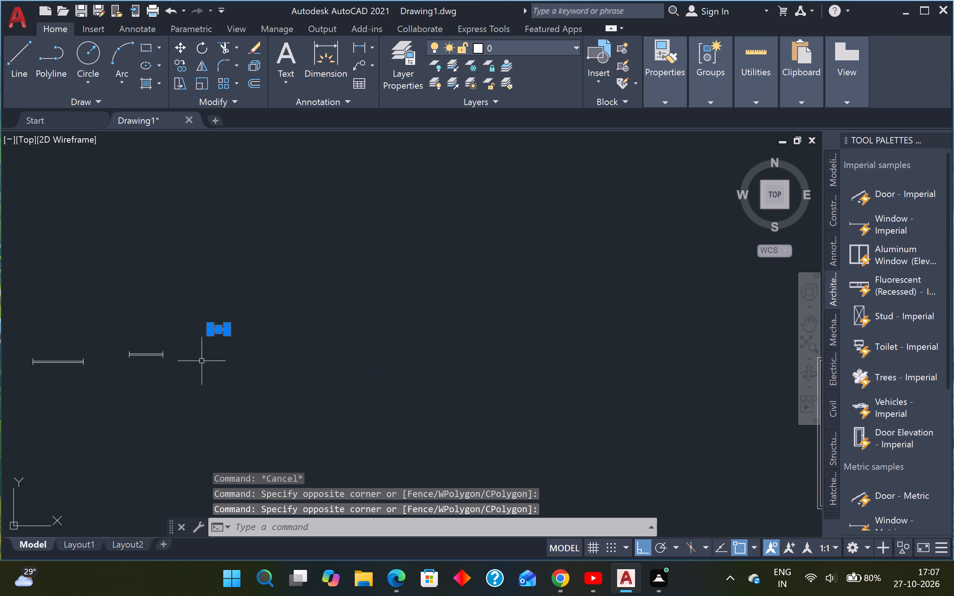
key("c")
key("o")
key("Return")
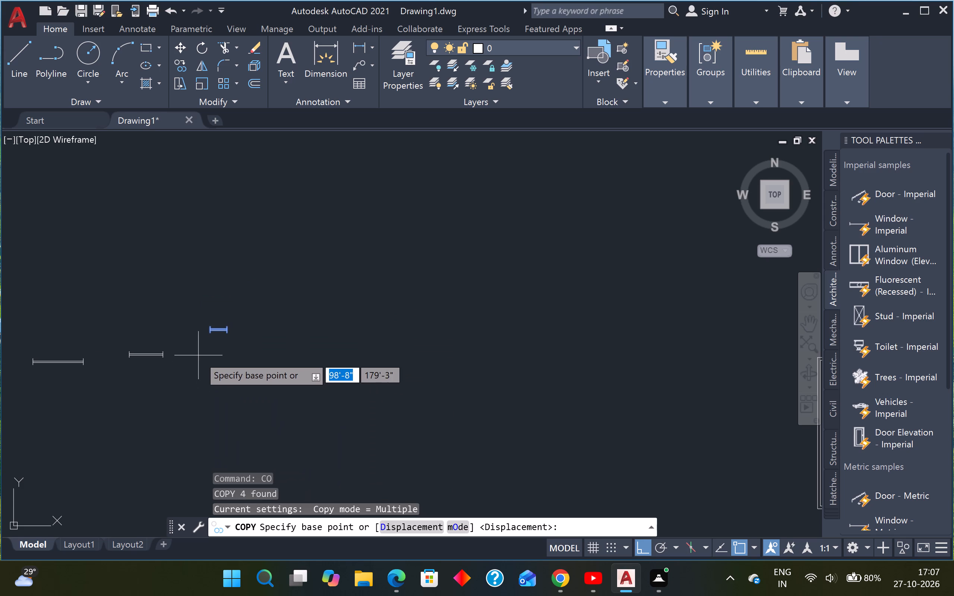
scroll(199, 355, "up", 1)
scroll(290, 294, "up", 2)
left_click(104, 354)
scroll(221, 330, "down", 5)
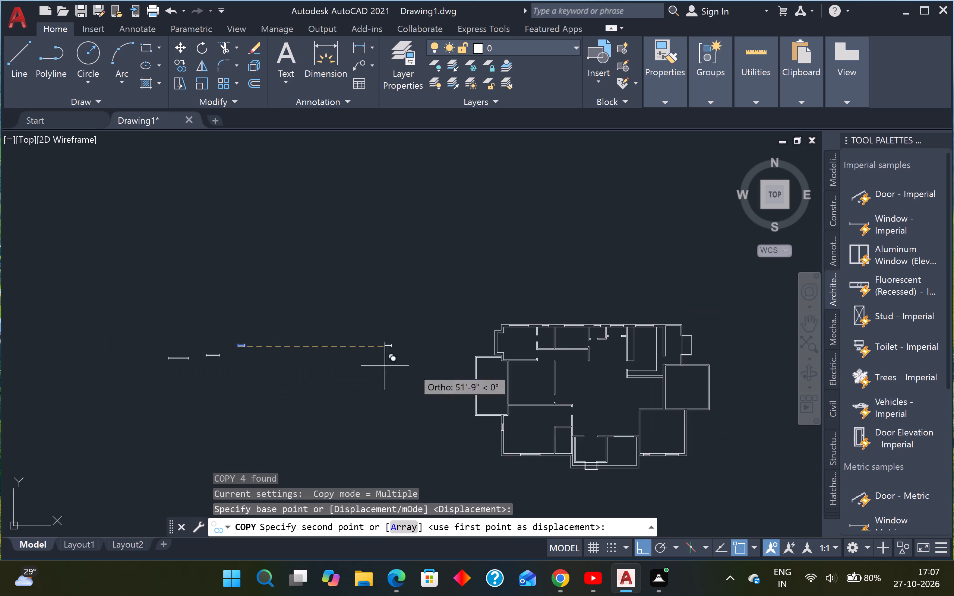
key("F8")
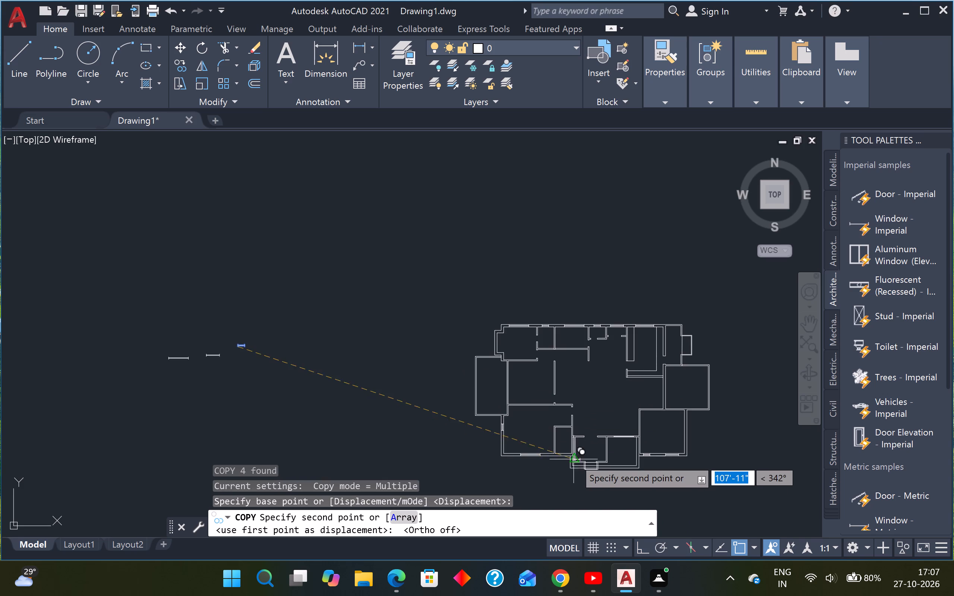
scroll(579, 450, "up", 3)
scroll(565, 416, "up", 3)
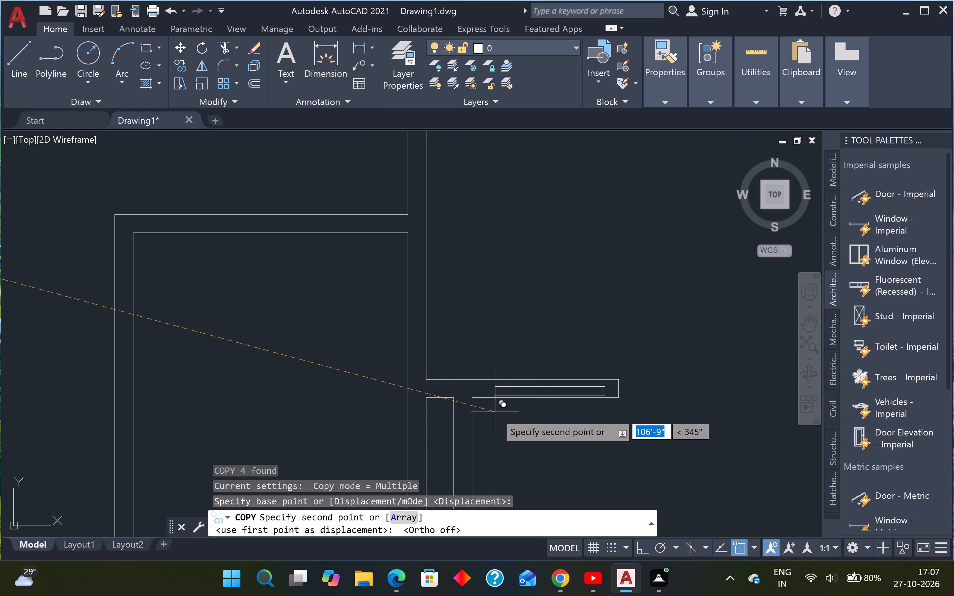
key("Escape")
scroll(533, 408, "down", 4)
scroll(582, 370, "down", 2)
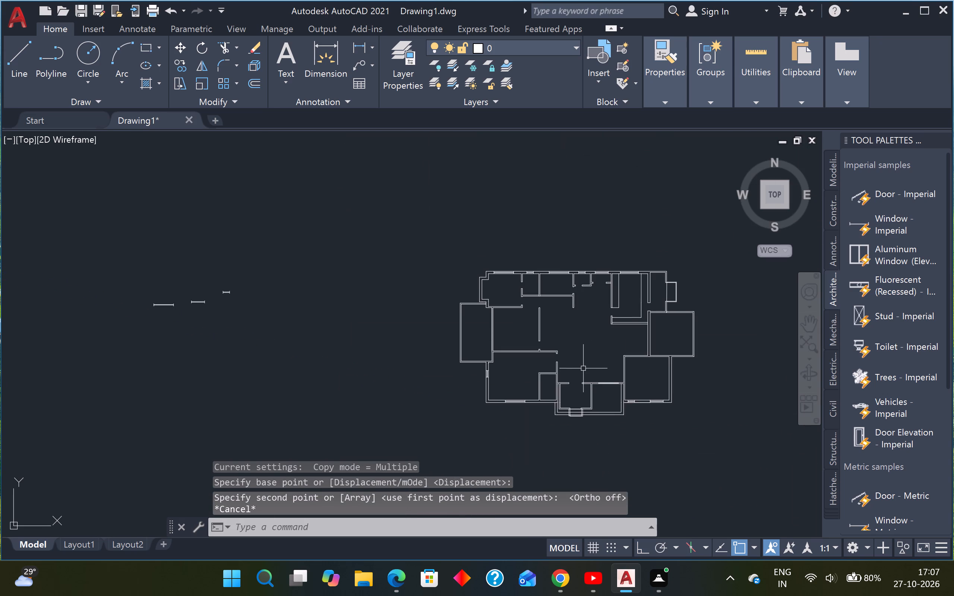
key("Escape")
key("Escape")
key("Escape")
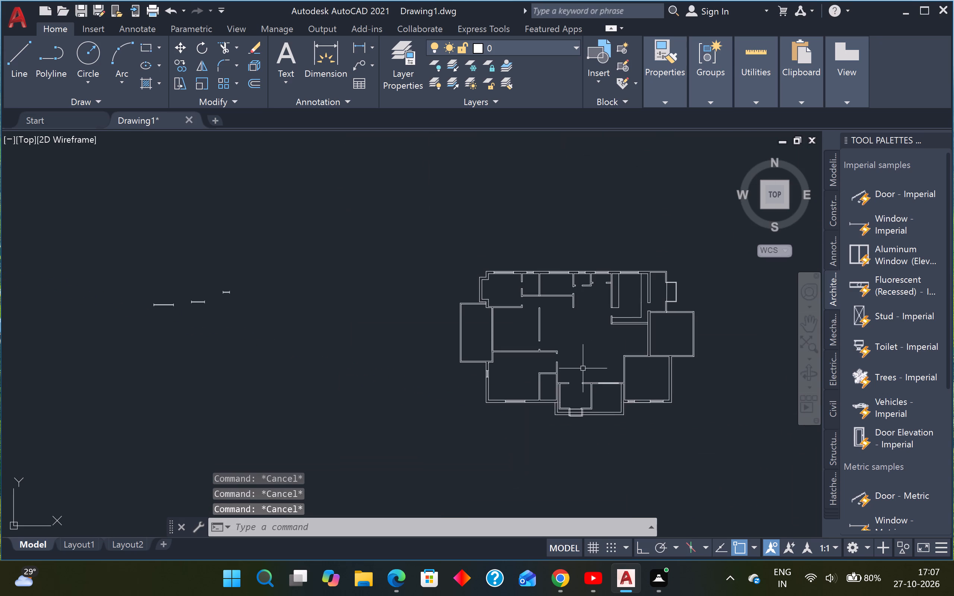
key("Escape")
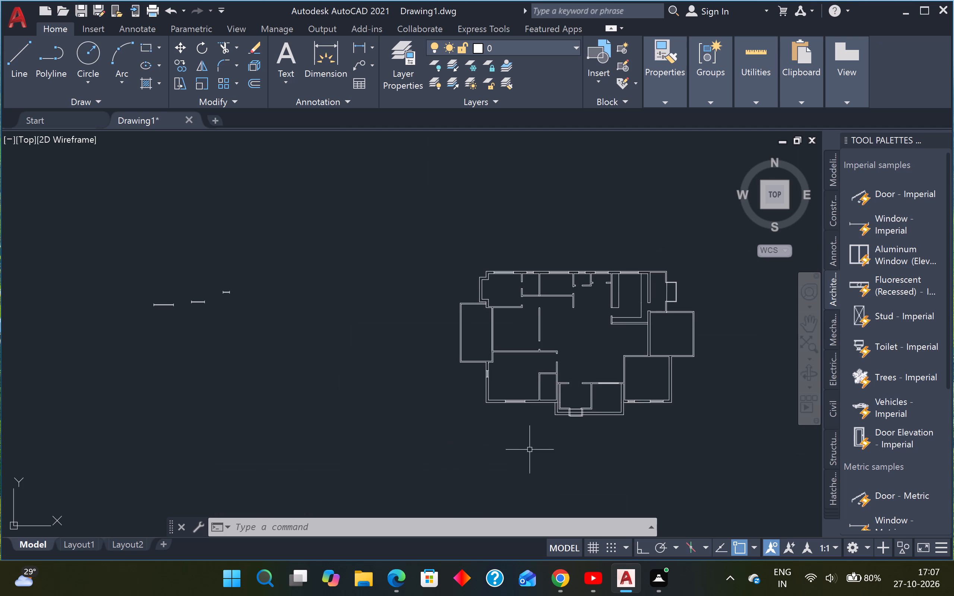
Draw a 6' by 4" rectangle in the empty area just south of the loose 6' window symbol.
scroll(219, 328, "up", 1)
middle_click_drag(227, 329, 283, 333)
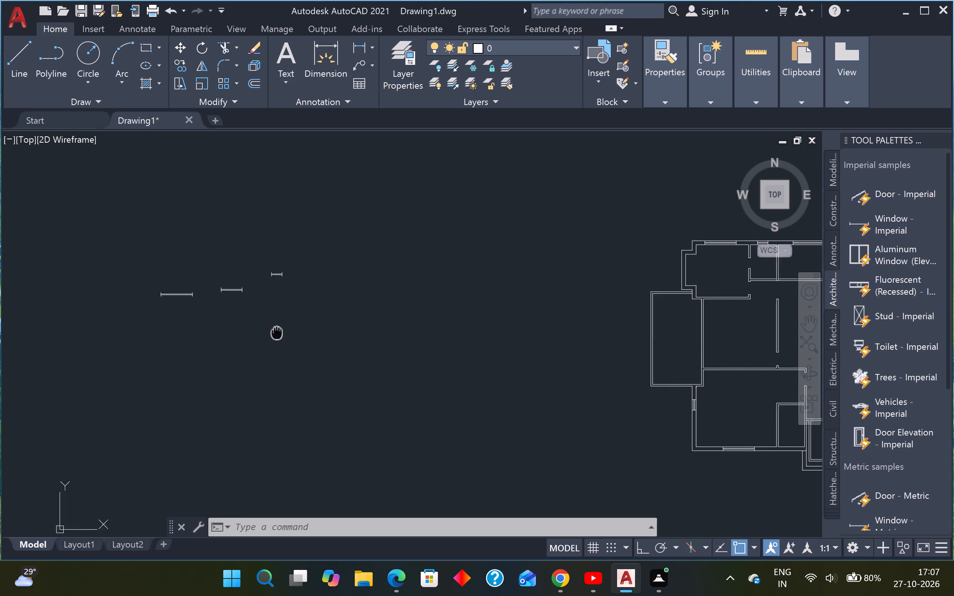
middle_click_drag(283, 333, 385, 326)
key("Escape")
key("Escape")
key("r")
key("e")
key("c")
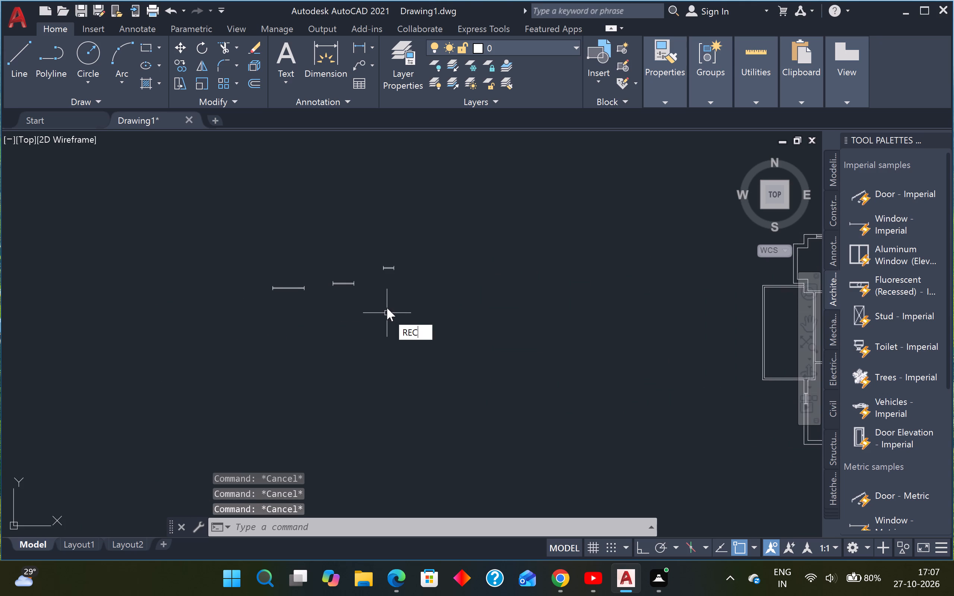
key("space")
scroll(261, 328, "up", 1)
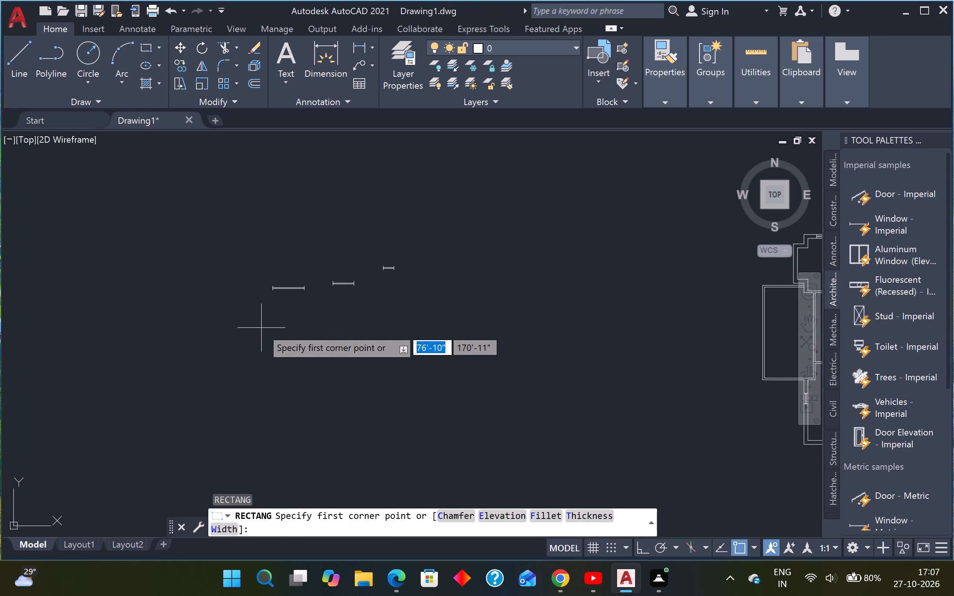
left_click(259, 332)
type("6'")
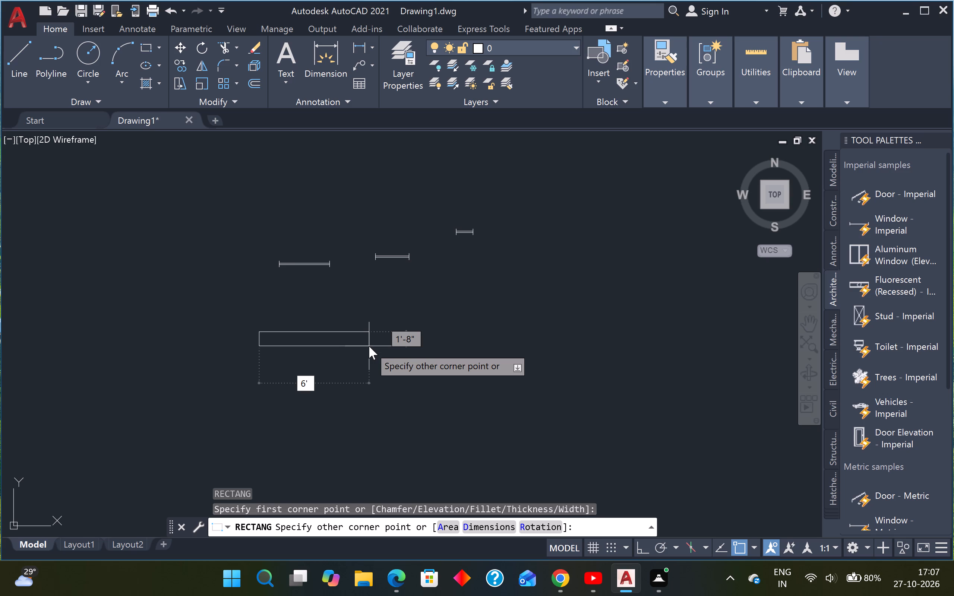
key("Tab")
type("4\"")
key("Return")
key("Escape")
key("Escape")
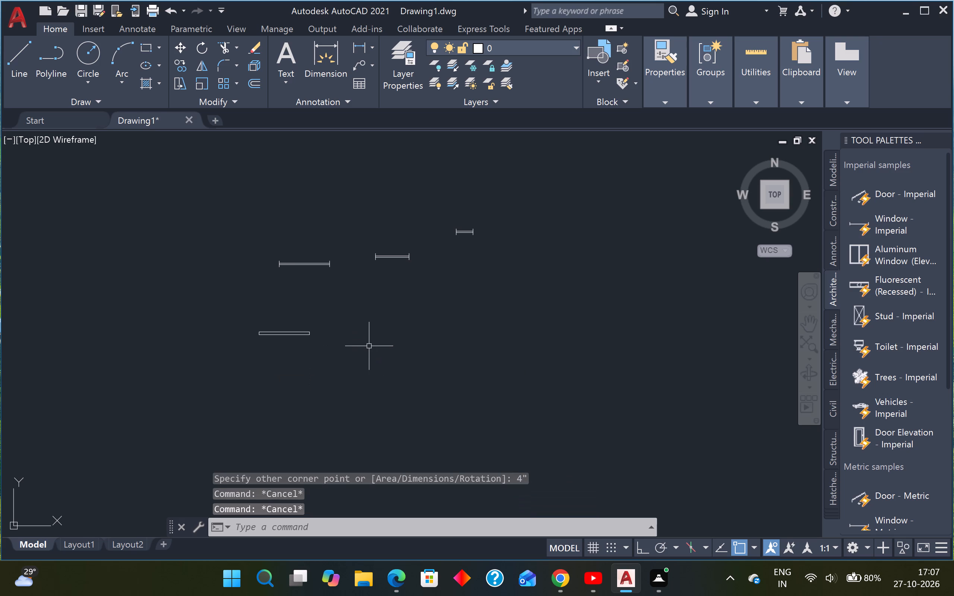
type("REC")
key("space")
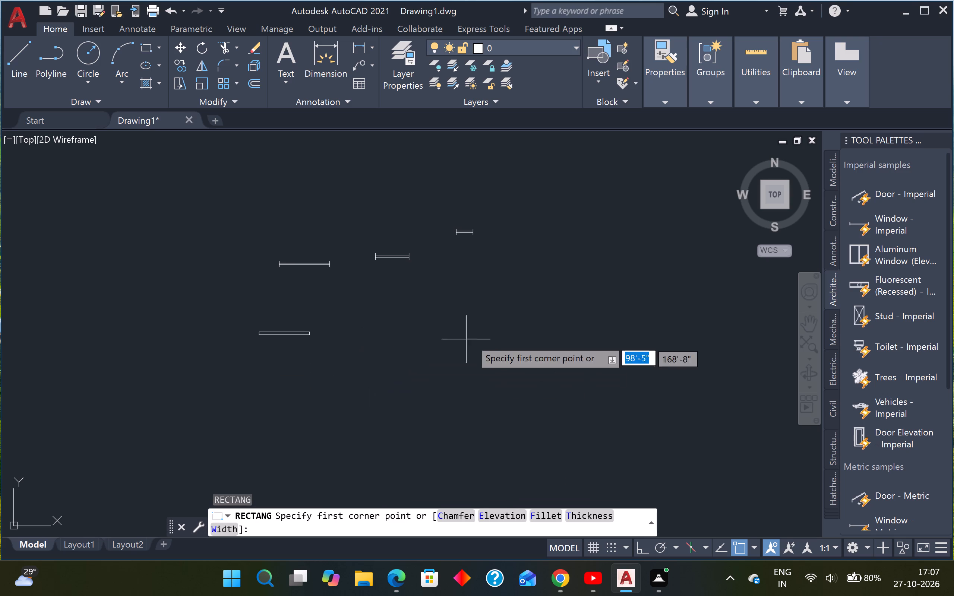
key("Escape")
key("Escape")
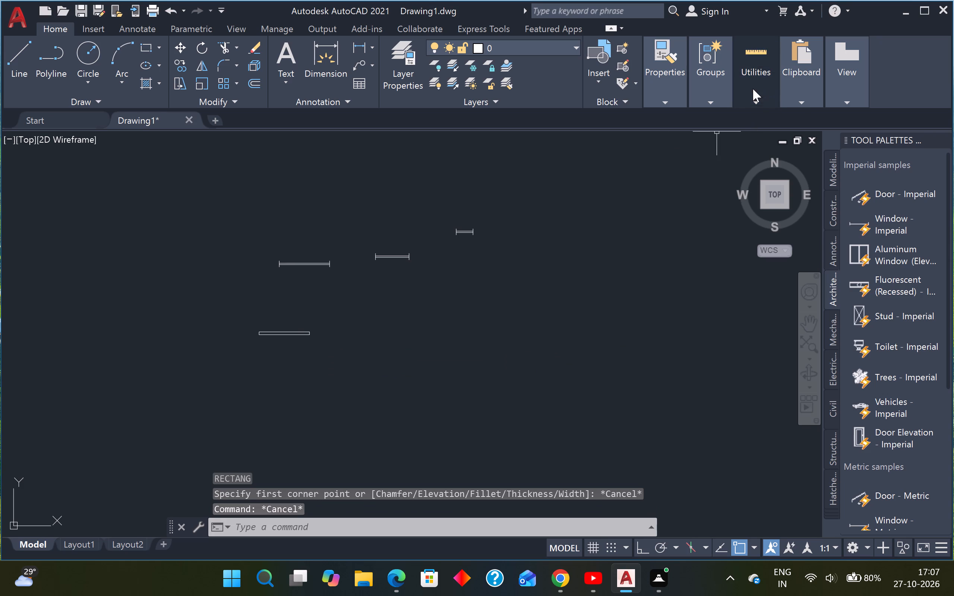
Quick-measure the 6' rectangle drawn south of the loose 6' window symbol.
left_click(753, 89)
left_click(750, 126)
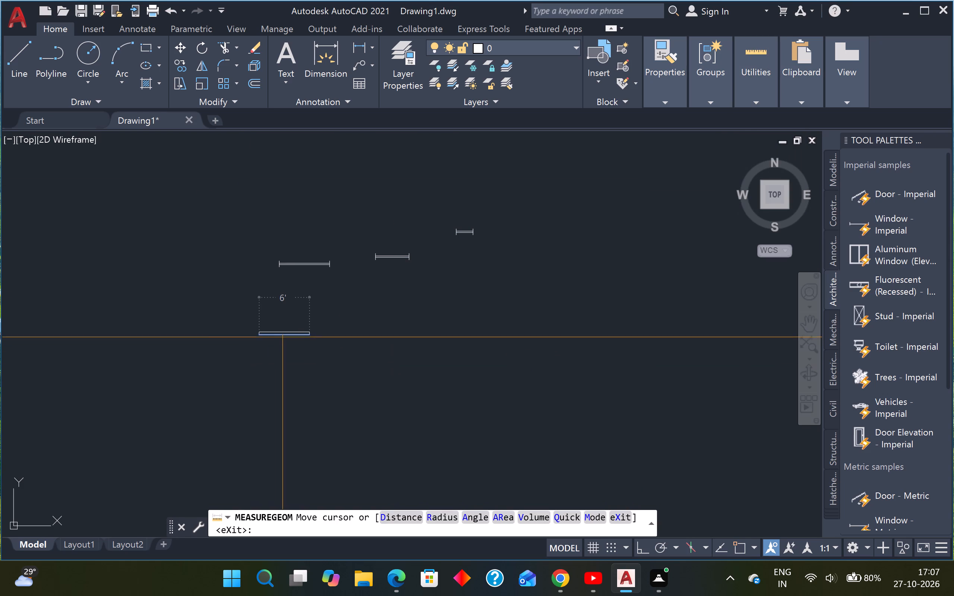
key("Escape")
Draw a 4' by 6" rectangle south of the loose 4' window symbol, east of the 6' rectangle.
key("r")
key("e")
key("c")
key("space")
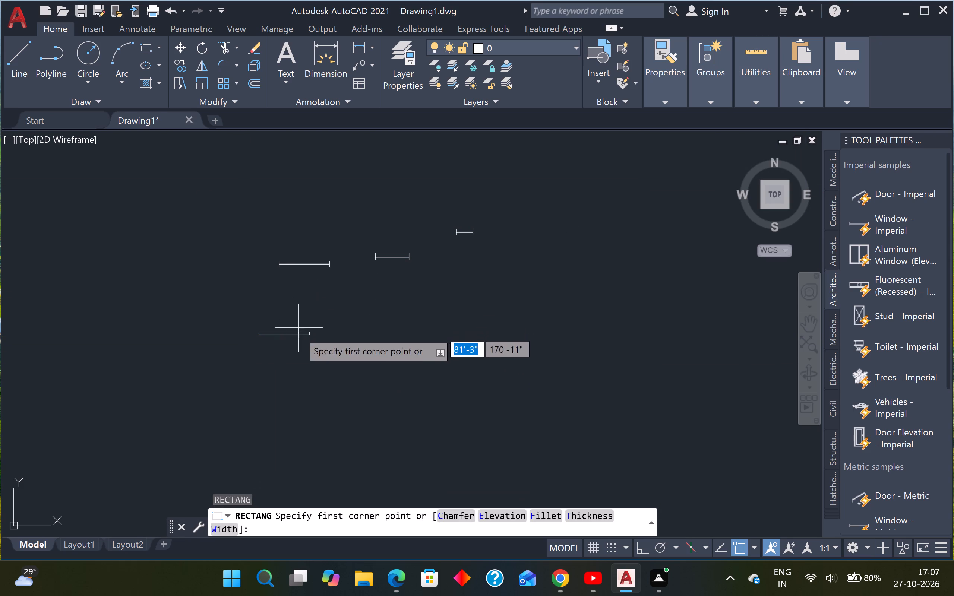
left_click(353, 326)
type("4'")
key("Tab")
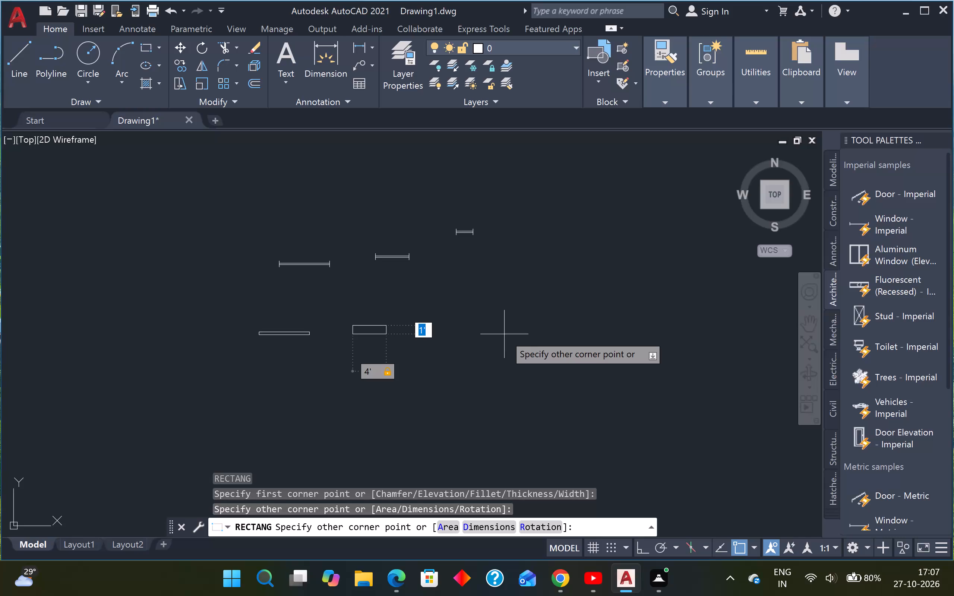
type("6\"")
key("Return")
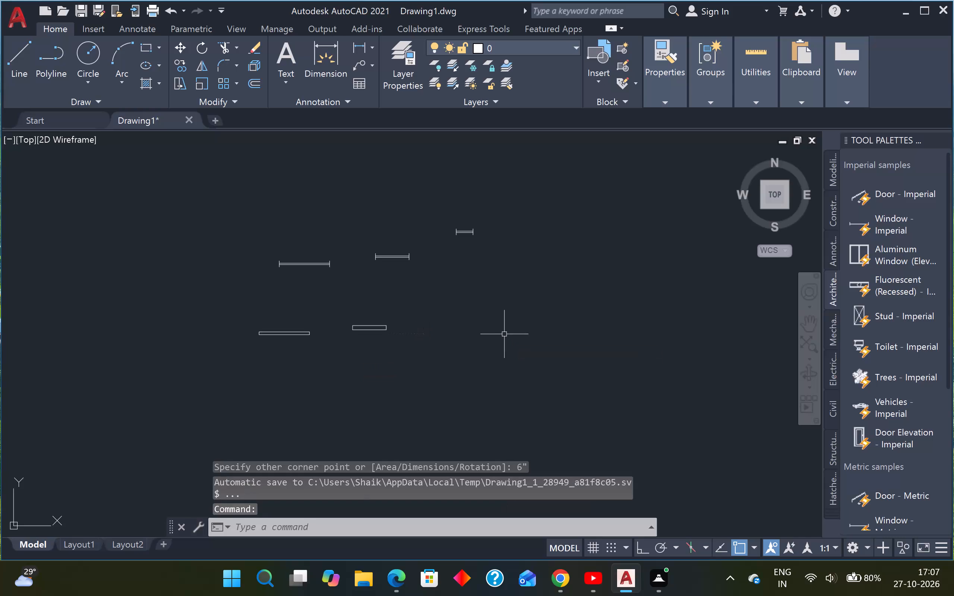
Draw a 2' by 4" rectangle in the empty area just east of the 4' rectangle.
type("RE")
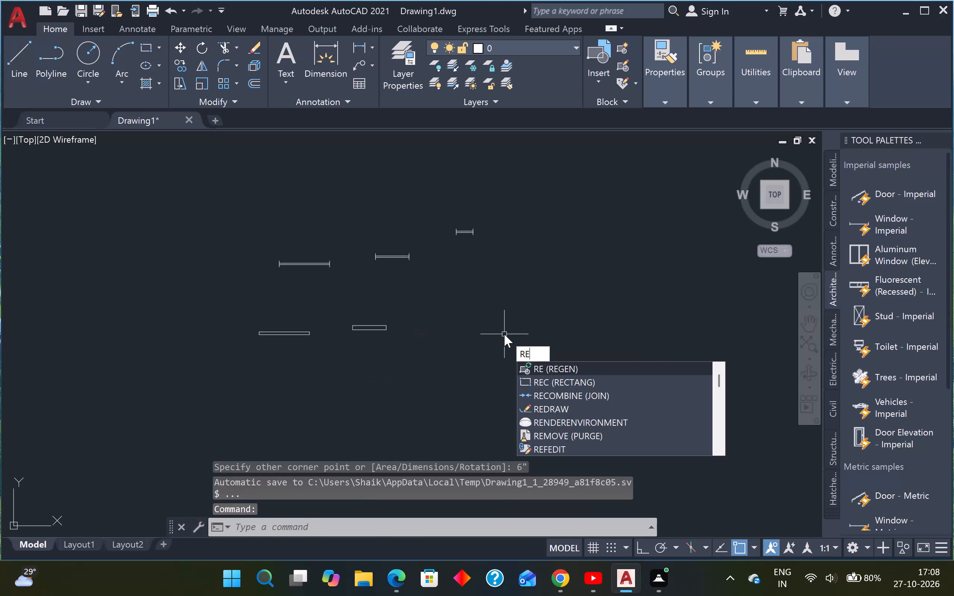
type("C")
key("space")
scroll(402, 329, "up", 1)
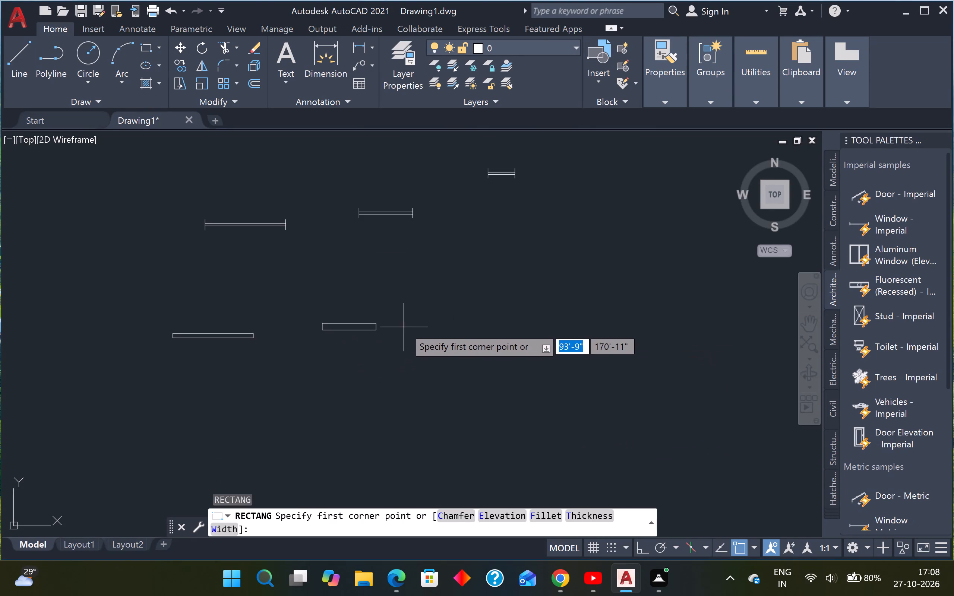
left_click(418, 317)
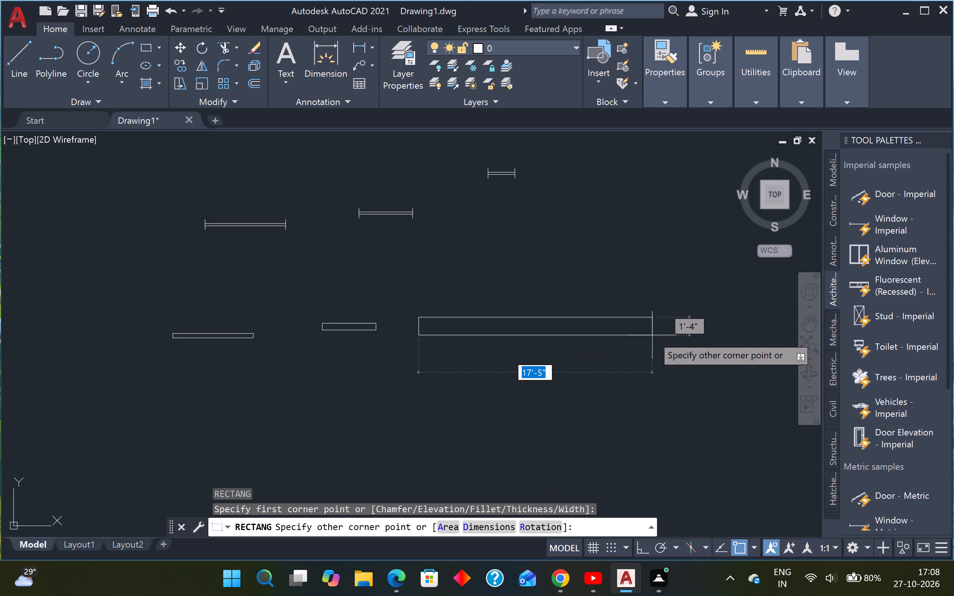
type("2'")
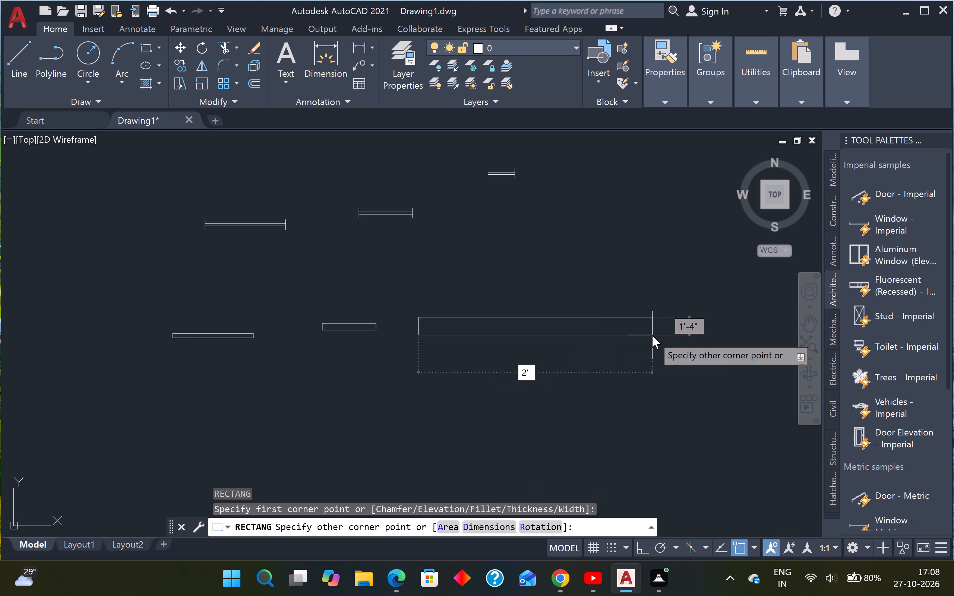
key("Tab")
type("4\"")
key("Return")
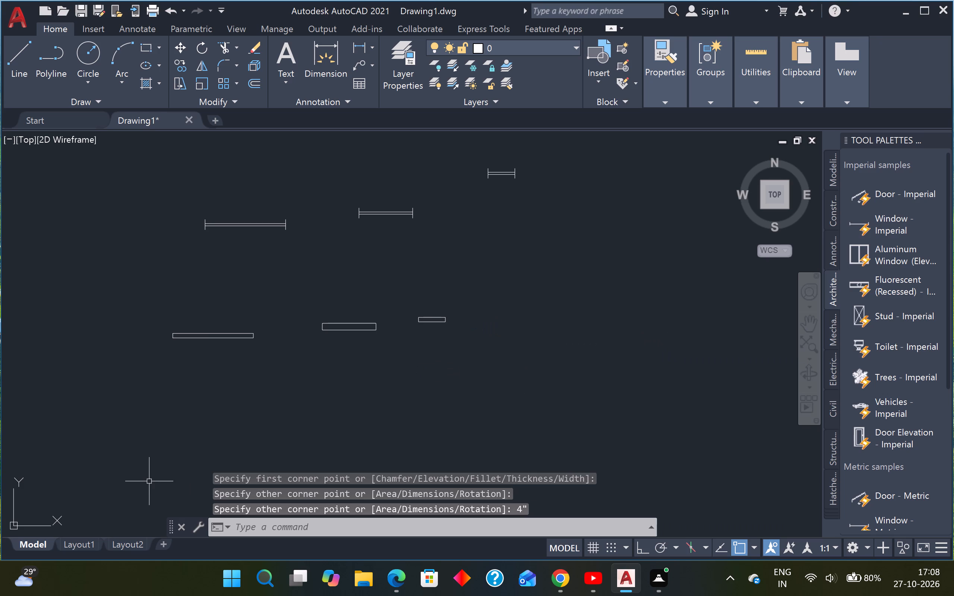
Draw a horizontal centre line through the 6' rectangle, joining the midpoints of its two short sides.
type("L")
key("space")
scroll(170, 346, "up", 1)
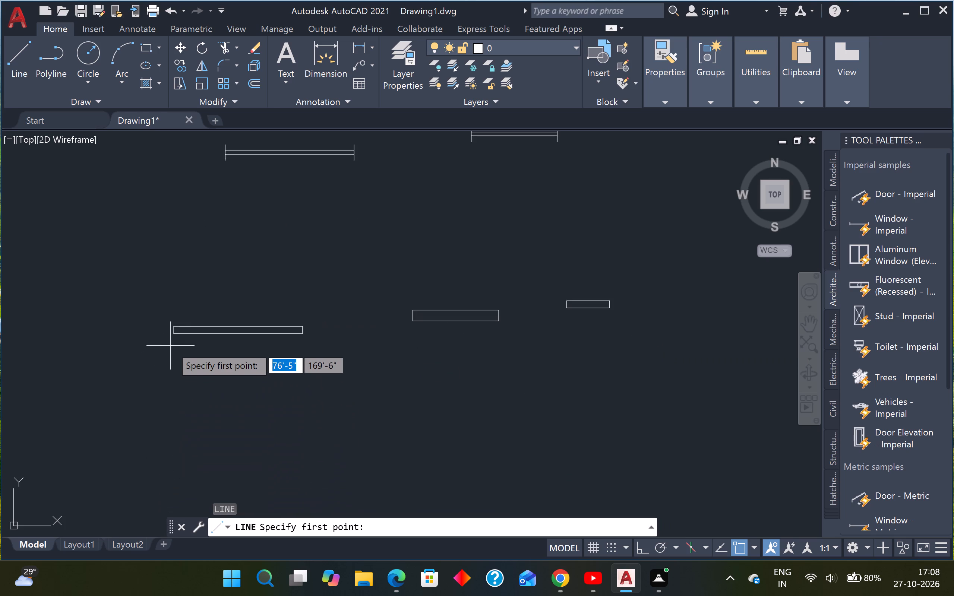
scroll(173, 333, "up", 2)
left_click(171, 324)
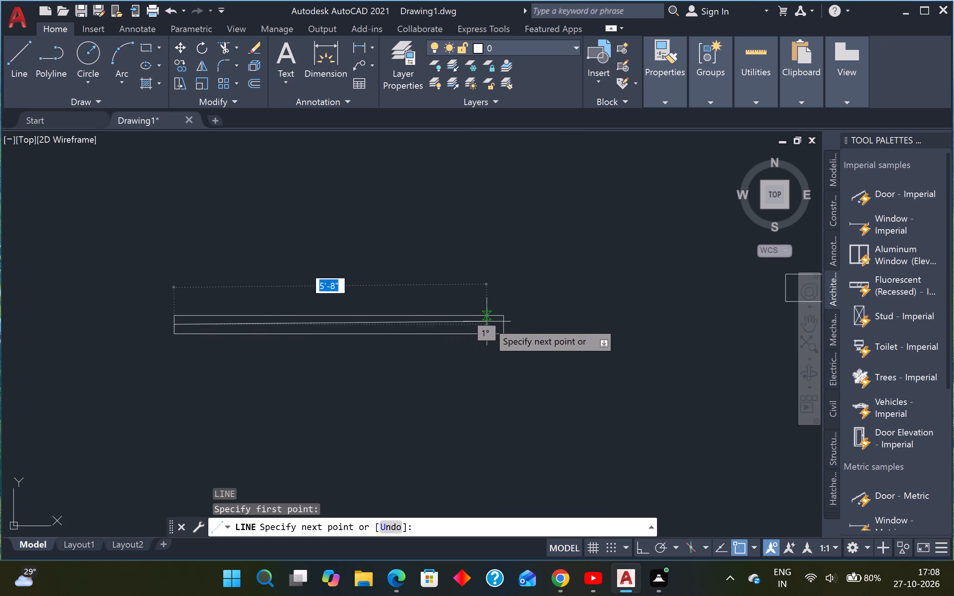
left_click(505, 326)
key("Escape")
scroll(526, 305, "down", 3)
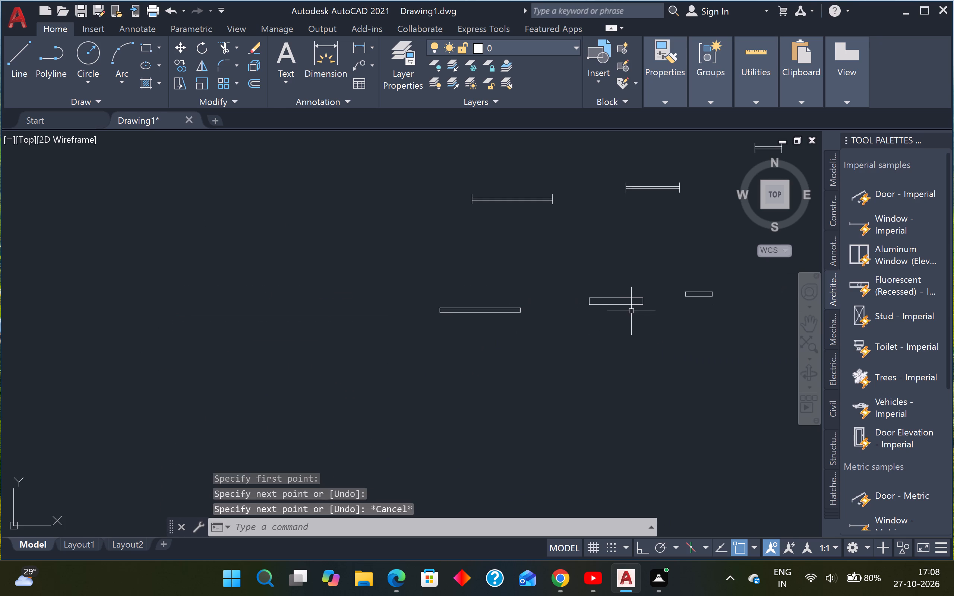
Draw a horizontal centre line through the 4' rectangle, joining the midpoints of its two short sides.
key("space")
scroll(615, 306, "up", 1)
scroll(571, 300, "up", 3)
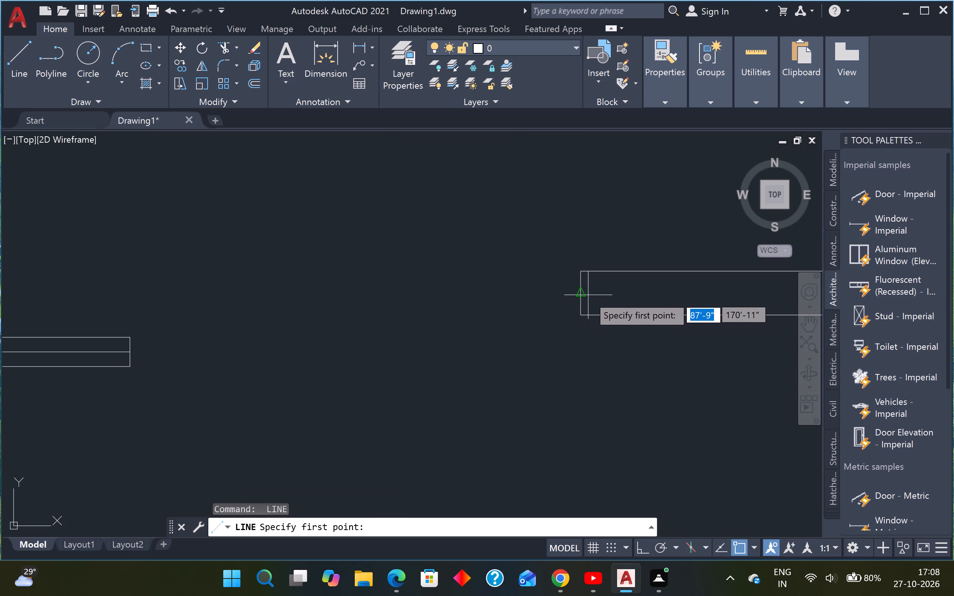
left_click(581, 293)
scroll(596, 296, "down", 2)
scroll(746, 292, "down", 2)
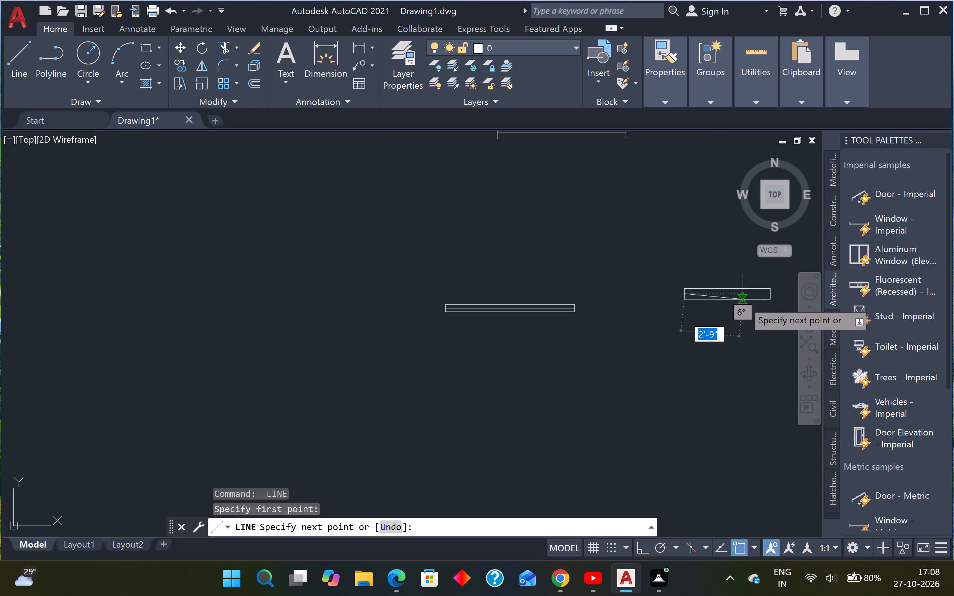
middle_click_drag(741, 299, 533, 293)
scroll(555, 284, "up", 2)
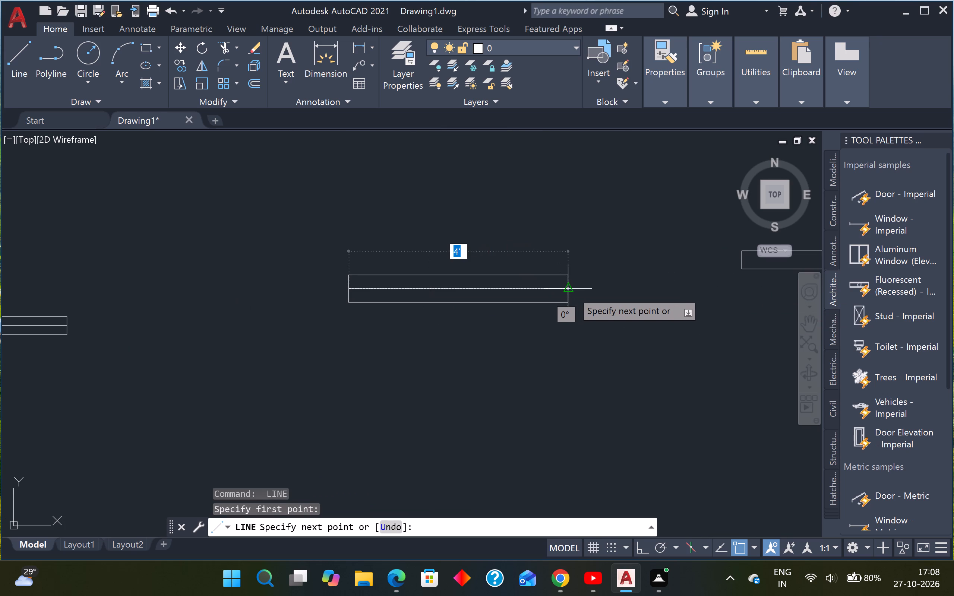
left_click(572, 291)
key("Escape")
Draw a horizontal centre line through the 2' rectangle, joining the midpoints of its two short sides.
key("space")
scroll(600, 292, "down", 2)
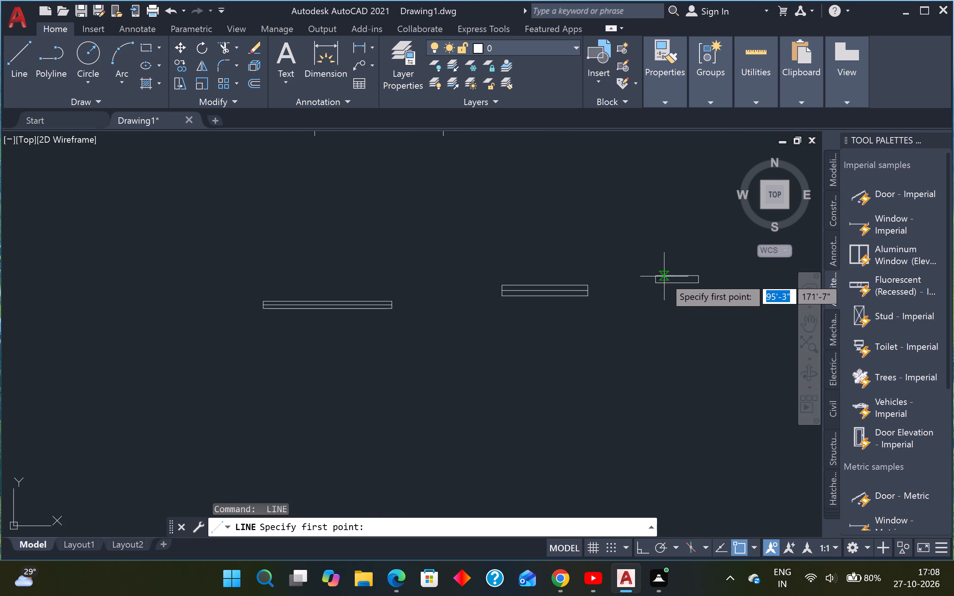
scroll(655, 279, "up", 3)
left_click(655, 279)
scroll(663, 276, "down", 3)
middle_click_drag(684, 275, 680, 275)
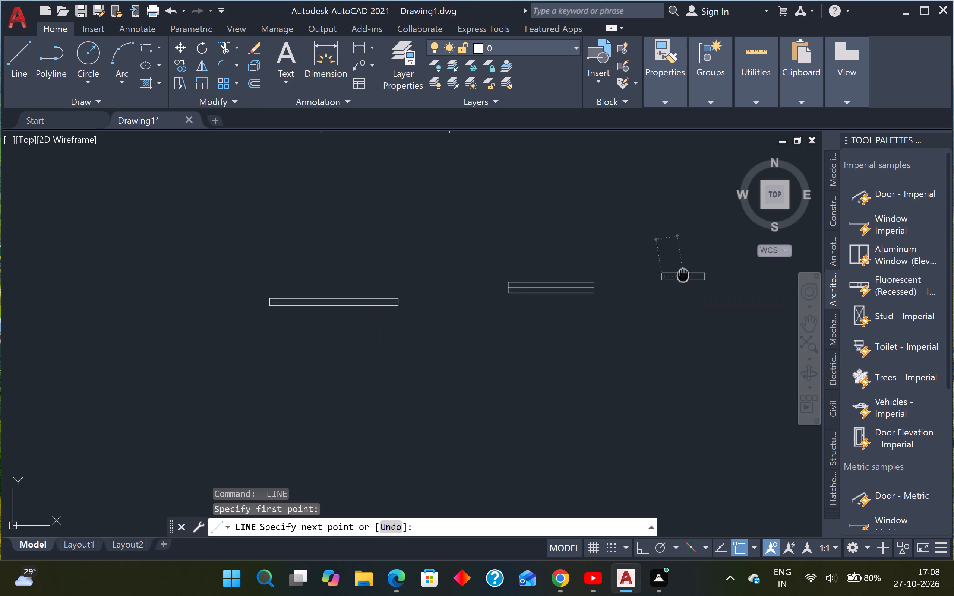
middle_click_drag(680, 275, 507, 296)
scroll(549, 301, "up", 2)
left_click(498, 291)
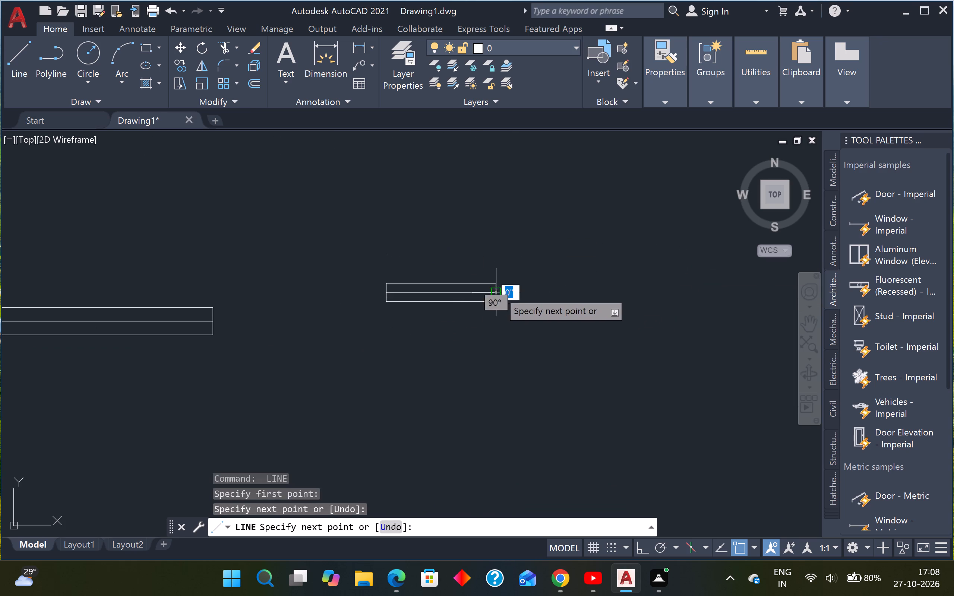
key("Escape")
Offset the 2' rectangle's centre line by 1" both upward and downward.
key("o")
key("space")
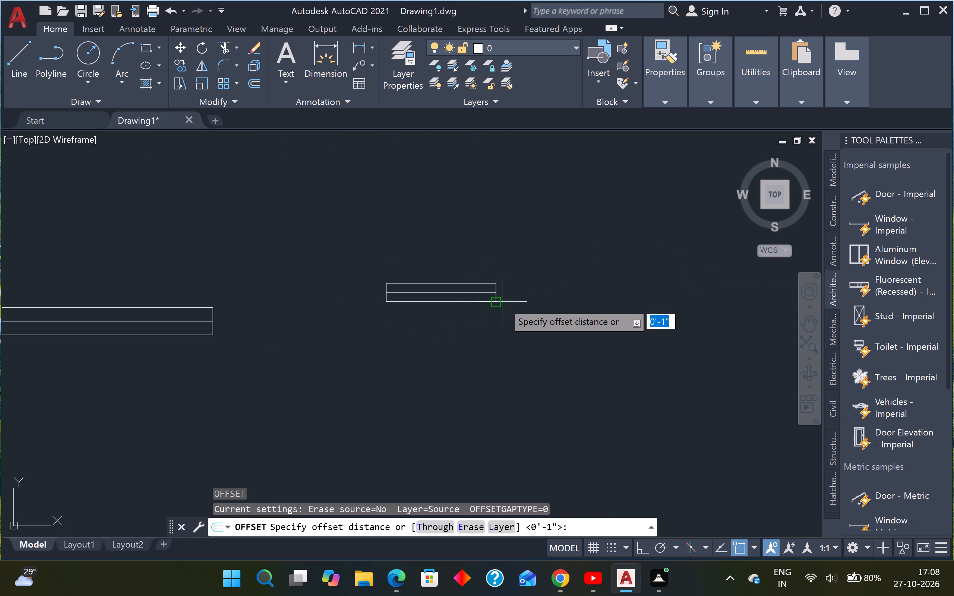
key("Return")
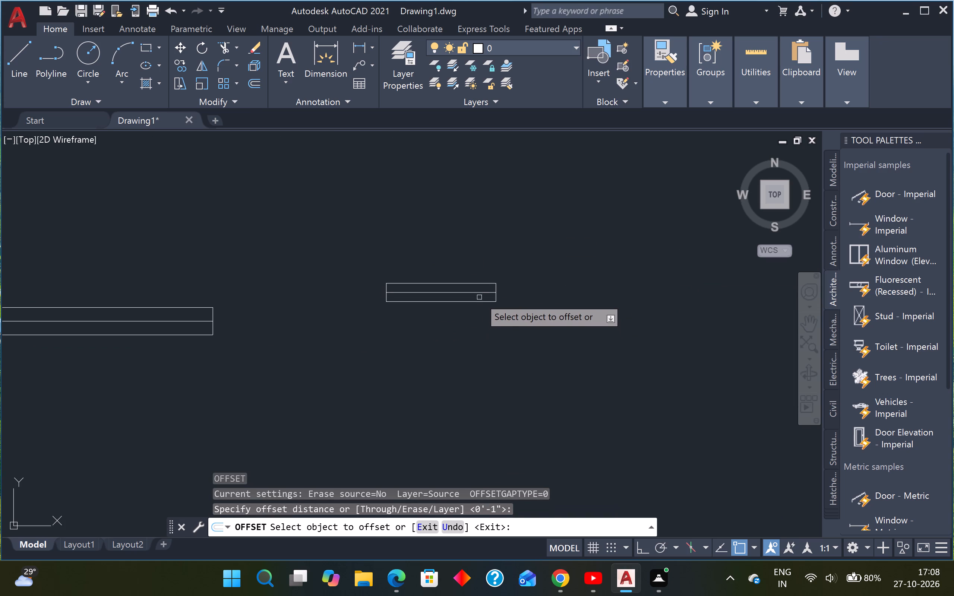
left_click(478, 292)
left_click(486, 244)
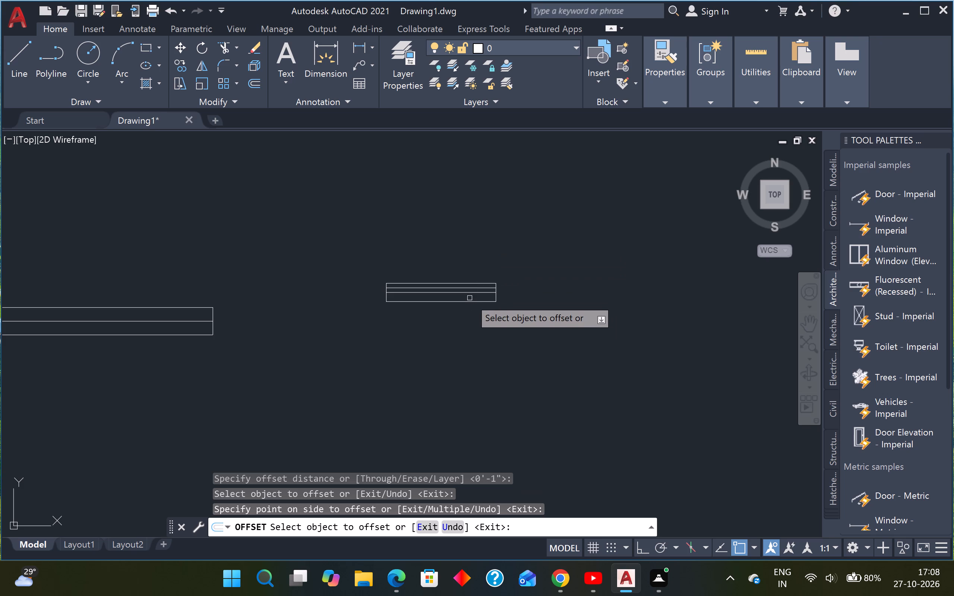
left_click(470, 294)
left_click(455, 354)
Offset the 4' rectangle's centre line by 1" both upward and downward.
scroll(310, 345, "down", 2)
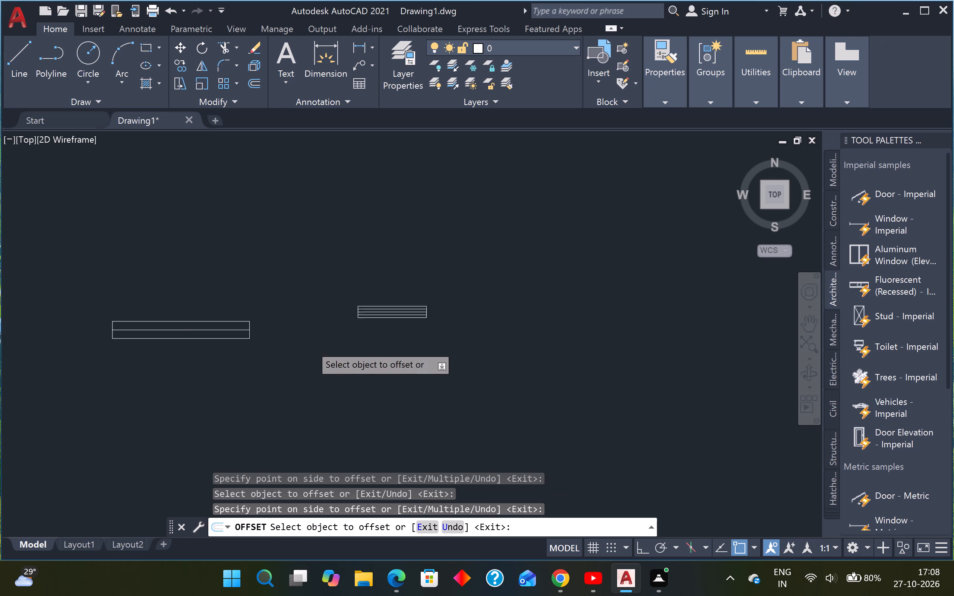
middle_click_drag(339, 358, 404, 365)
scroll(310, 345, "up", 2)
left_click(310, 341)
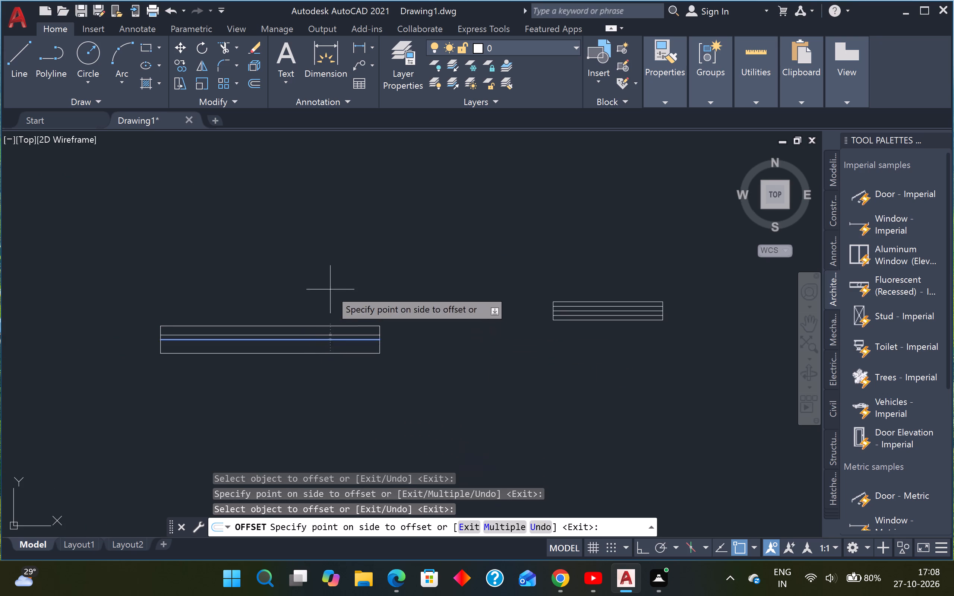
left_click(330, 289)
left_click_drag(308, 341, 307, 345)
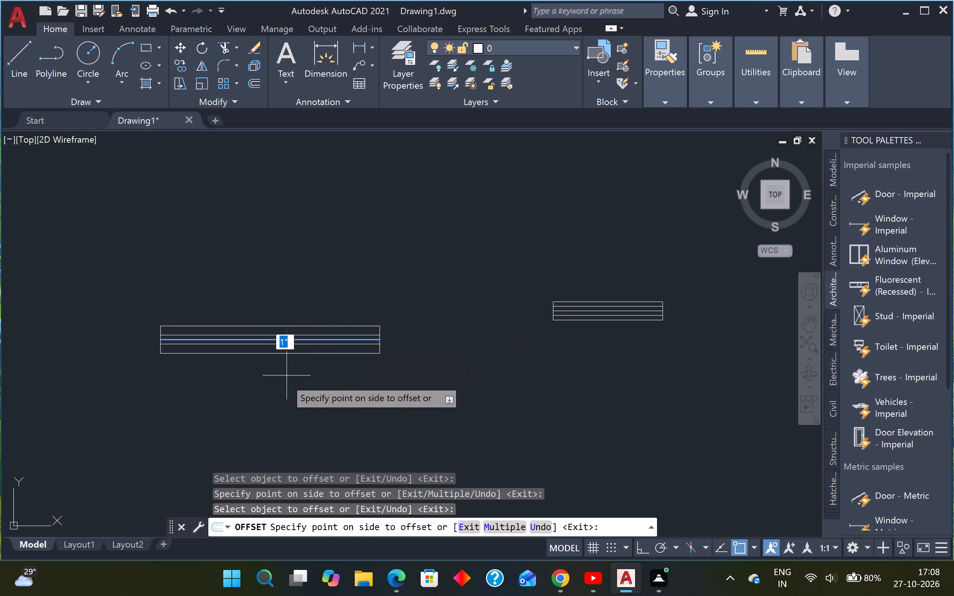
left_click(284, 380)
Offset the 6' rectangle's centre line by 1" both upward and downward.
middle_click_drag(307, 358, 749, 351)
scroll(751, 345, "down", 2)
scroll(545, 361, "up", 3)
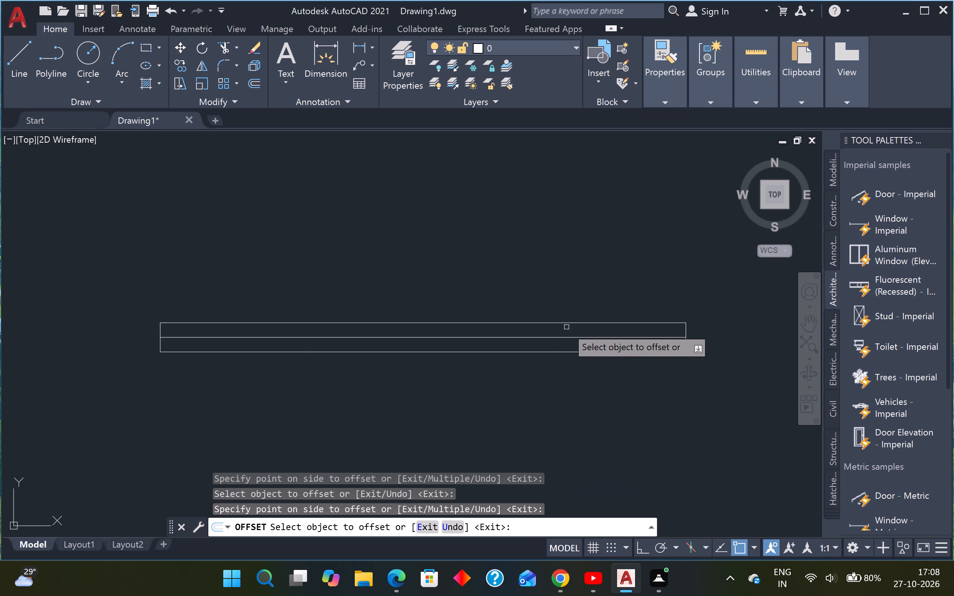
left_click(557, 338)
left_click(575, 287)
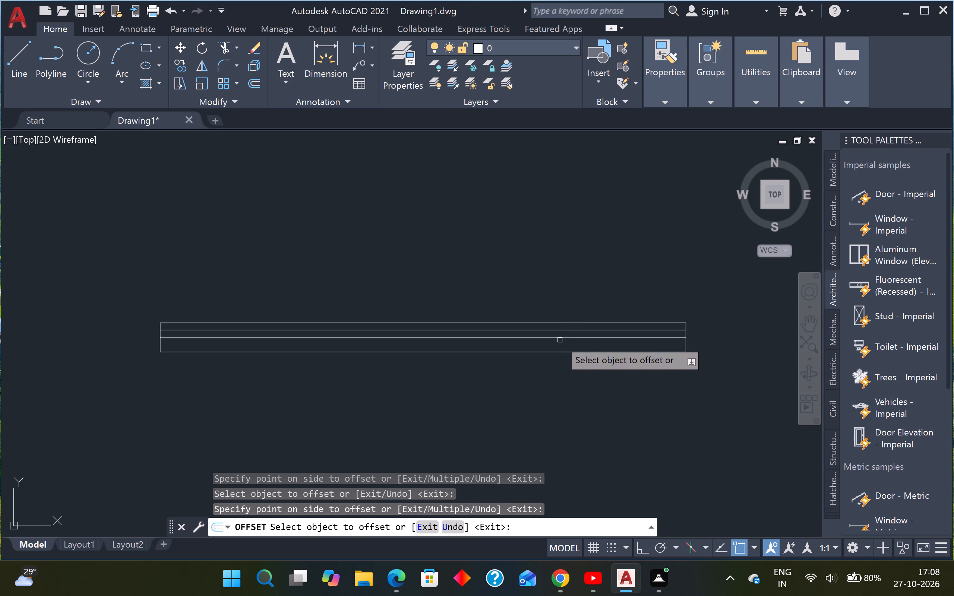
left_click(560, 339)
left_click(523, 419)
key("Escape")
key("Escape")
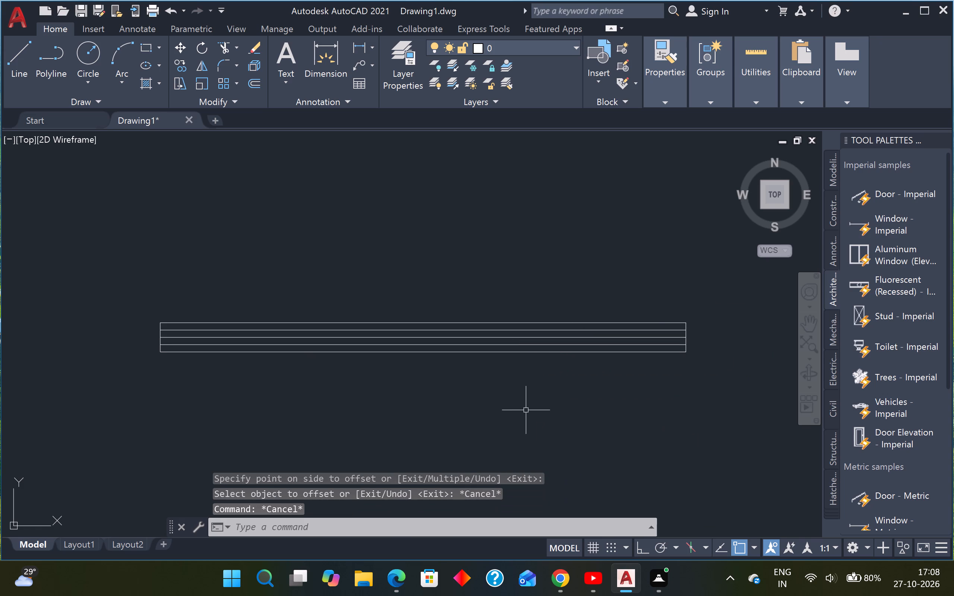
Trim away the 6' rectangle's centre line and both outer long edges, leaving the two offset lines and end caps.
key("t")
key("r")
key("space")
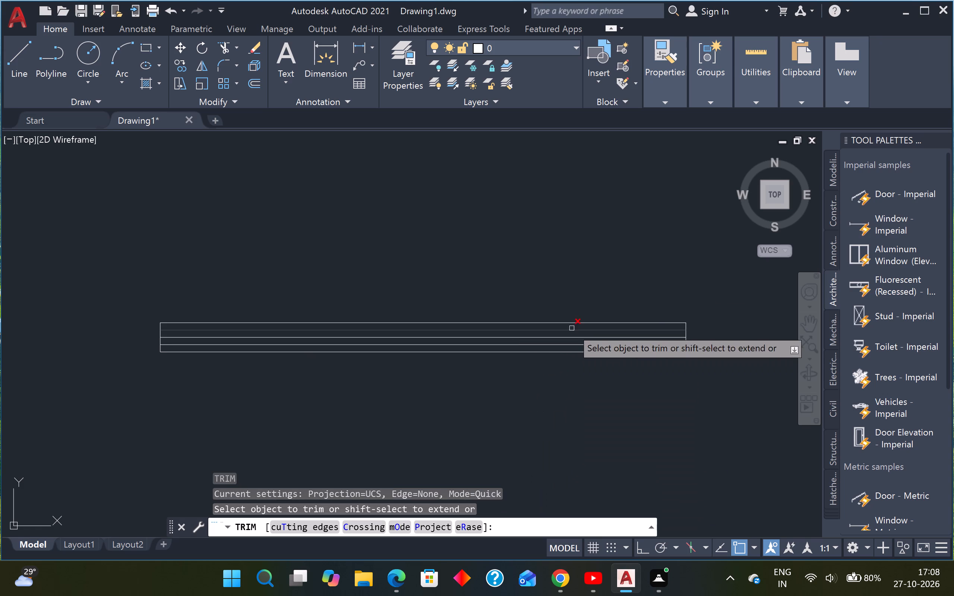
scroll(570, 329, "up", 3)
left_click(559, 357)
left_click(551, 317)
left_click(536, 279)
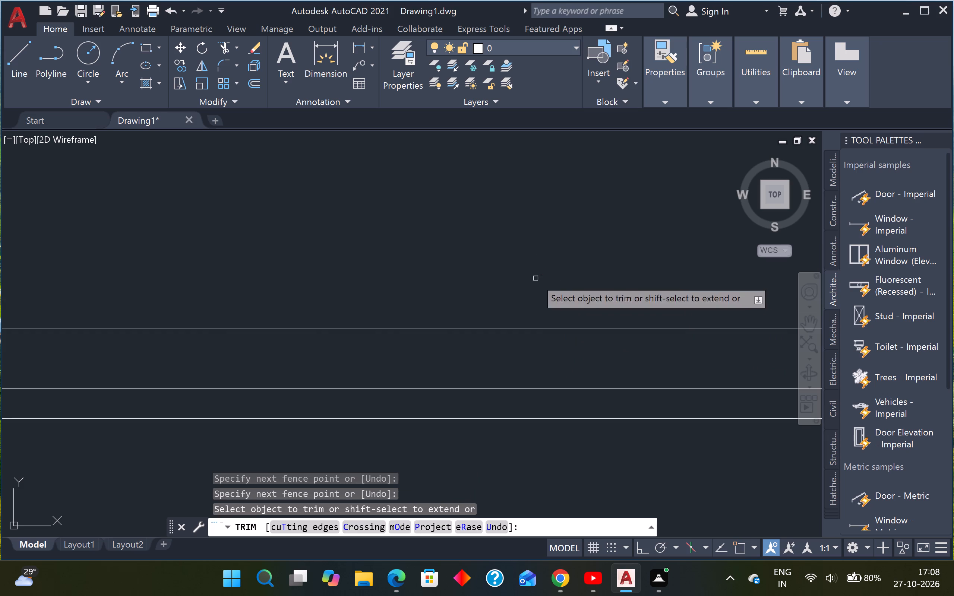
left_click(487, 394)
left_click(474, 421)
scroll(486, 401, "down", 4)
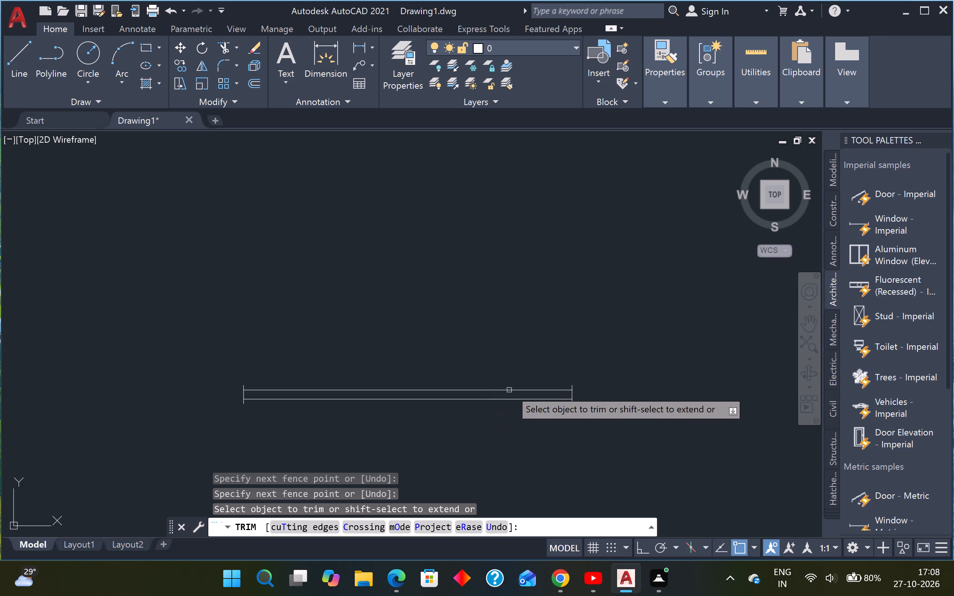
Trim away the 4' rectangle's centre line and both outer long edges, leaving the two offset lines and end caps.
scroll(525, 380, "down", 3)
scroll(610, 374, "up", 5)
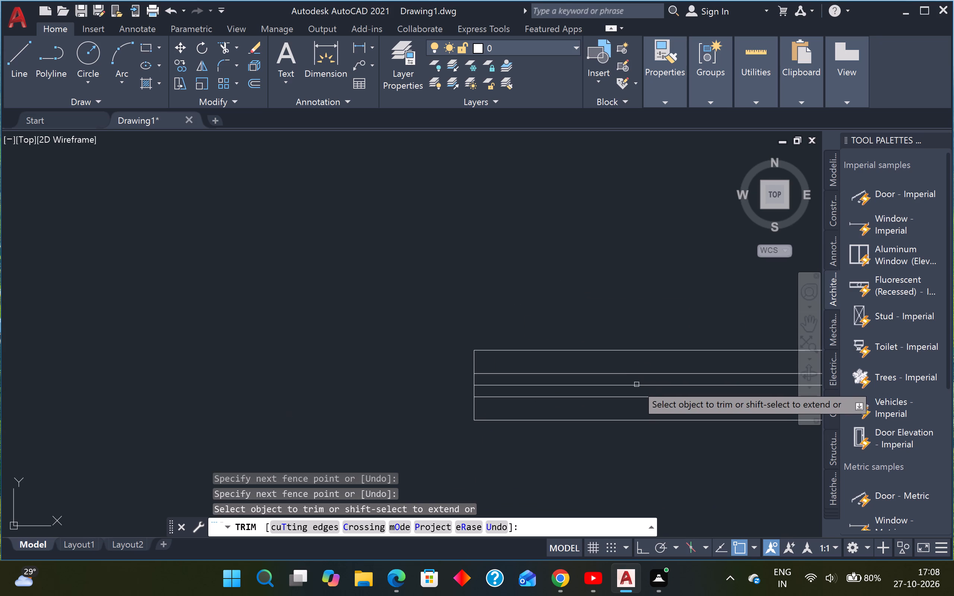
left_click(635, 385)
left_click(622, 364)
left_click(607, 330)
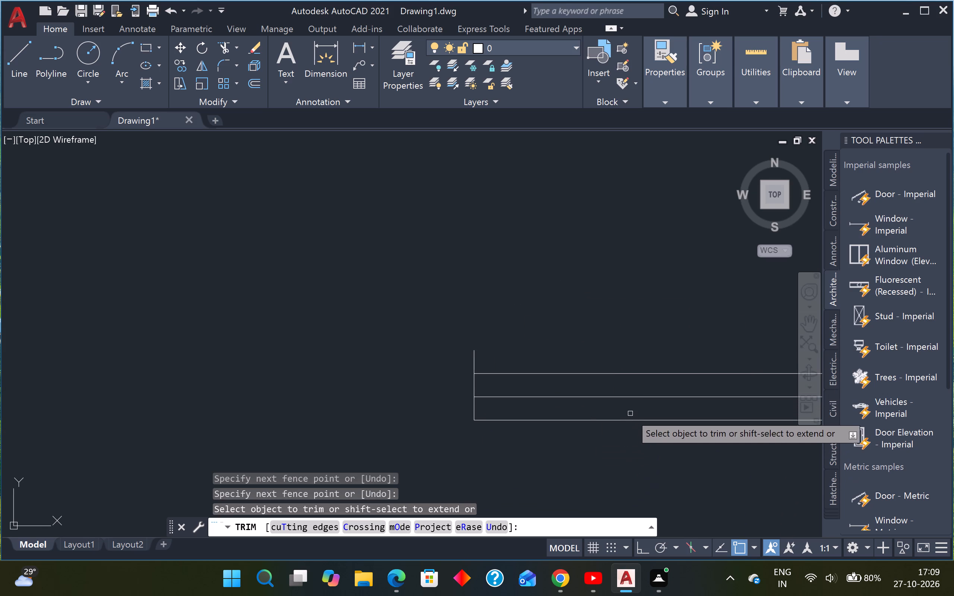
left_click(631, 412)
left_click(613, 444)
Trim away the 2' rectangle's centre line and both outer long edges, leaving the two offset lines and end caps.
scroll(625, 434, "down", 4)
middle_click_drag(628, 434, 205, 434)
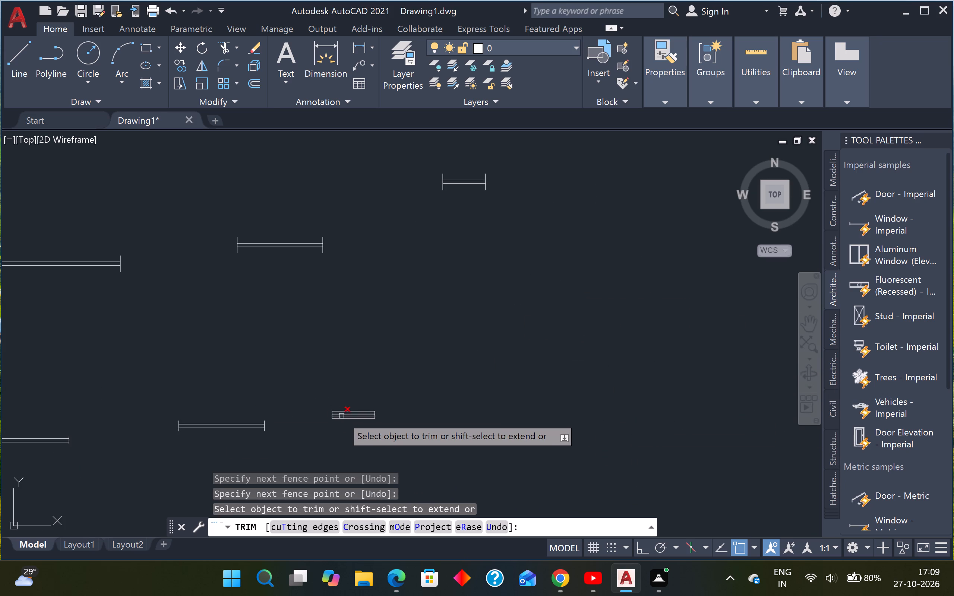
scroll(344, 416, "up", 5)
left_click(352, 413)
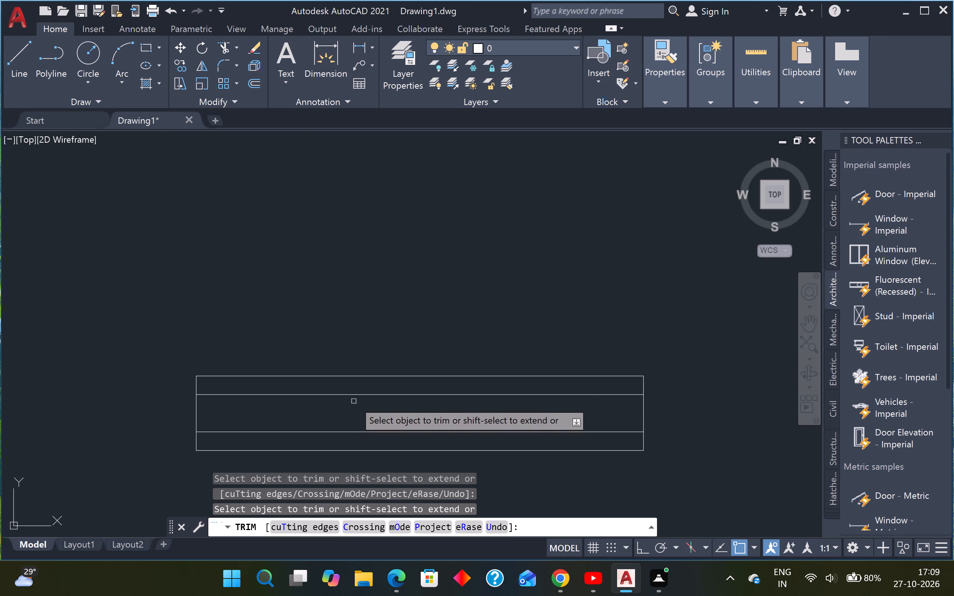
left_click(366, 383)
left_click(363, 356)
left_click(375, 441)
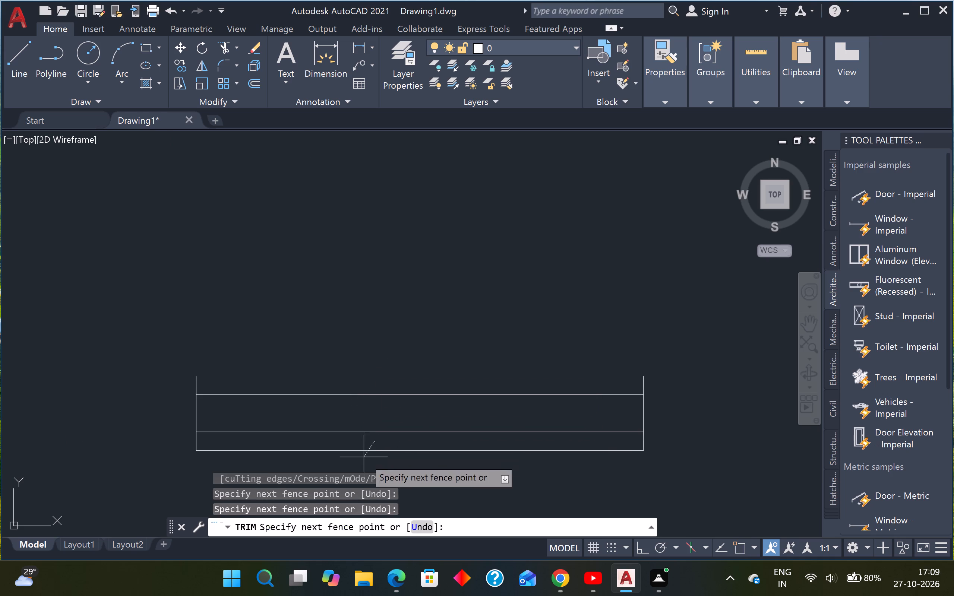
left_click(363, 457)
scroll(383, 422, "down", 5)
scroll(403, 399, "down", 3)
middle_click_drag(405, 398, 458, 380)
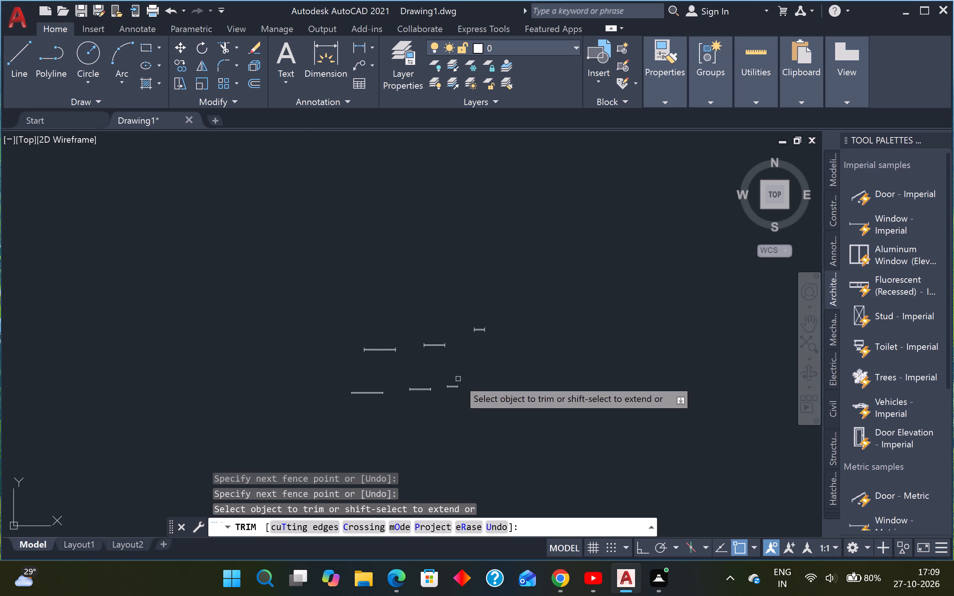
key("Escape")
key("Escape")
Copy the narrower 2' window symbol from its lower end-cap corner into the plan's lower-middle wall, once on each side of the door opening.
scroll(457, 380, "up", 2)
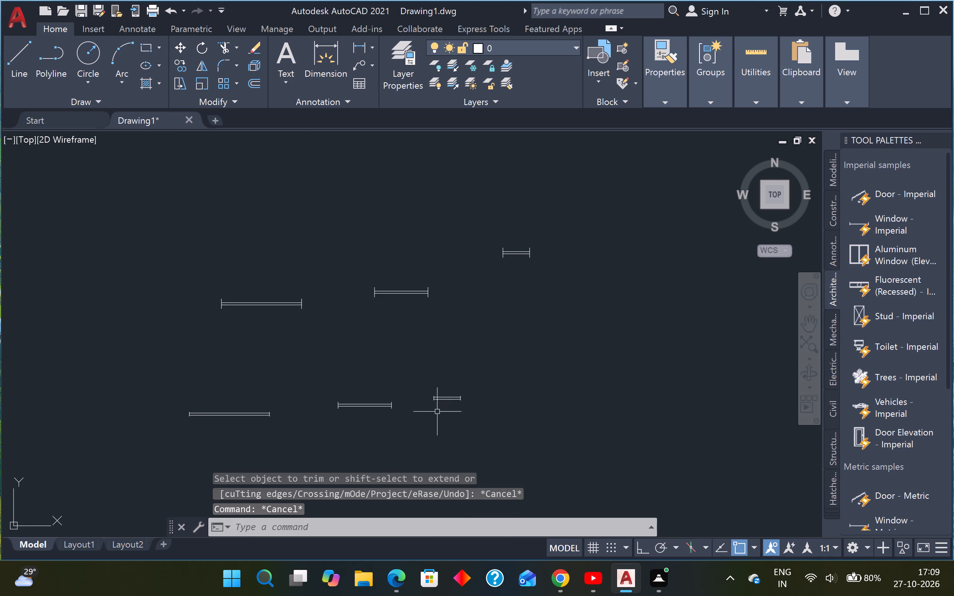
left_click(474, 388)
left_click(417, 409)
type("CO")
key("Return")
scroll(440, 397, "up", 3)
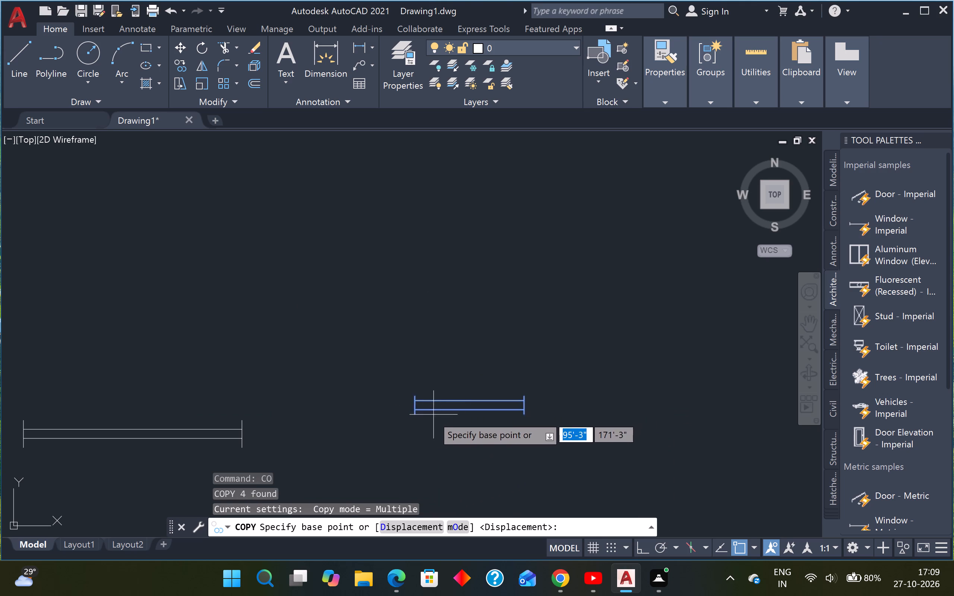
left_click(411, 418)
scroll(439, 406, "down", 9)
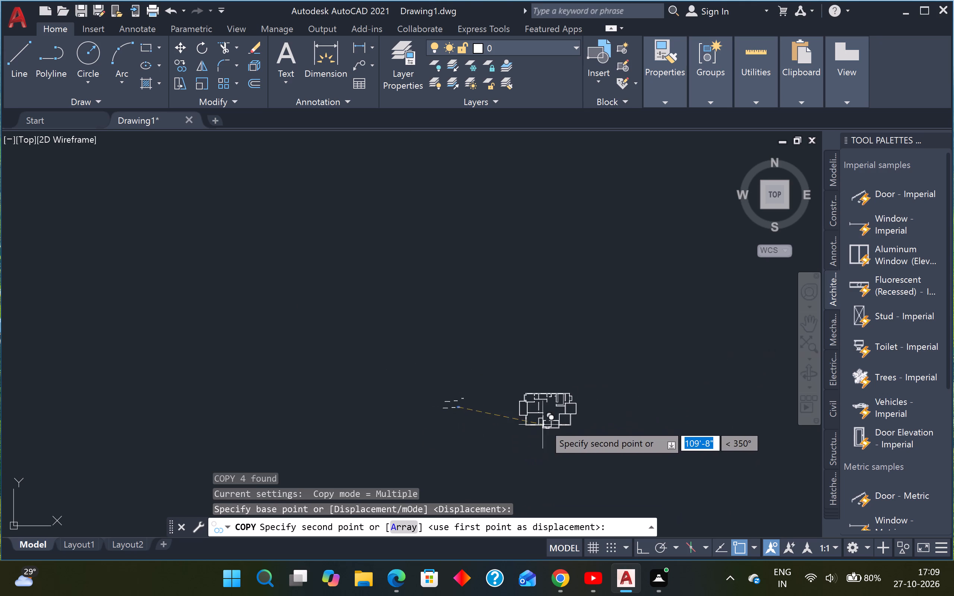
scroll(544, 423, "up", 9)
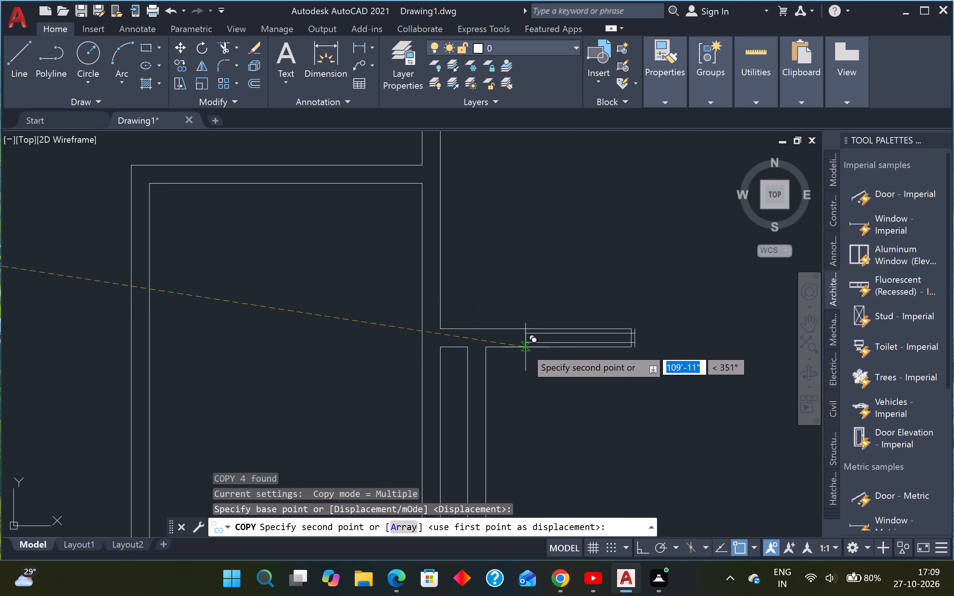
left_click(514, 348)
scroll(517, 352, "down", 3)
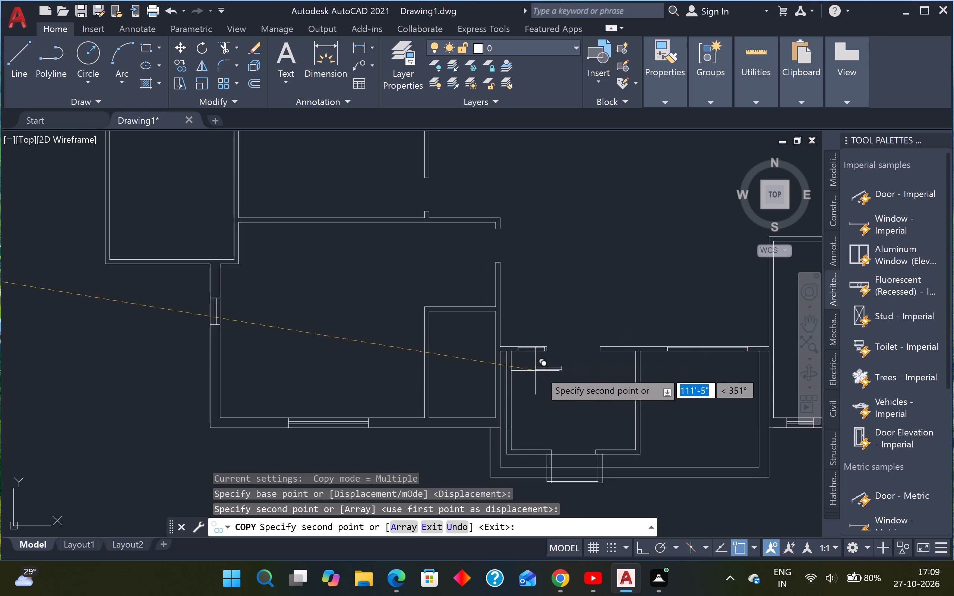
scroll(601, 352, "up", 3)
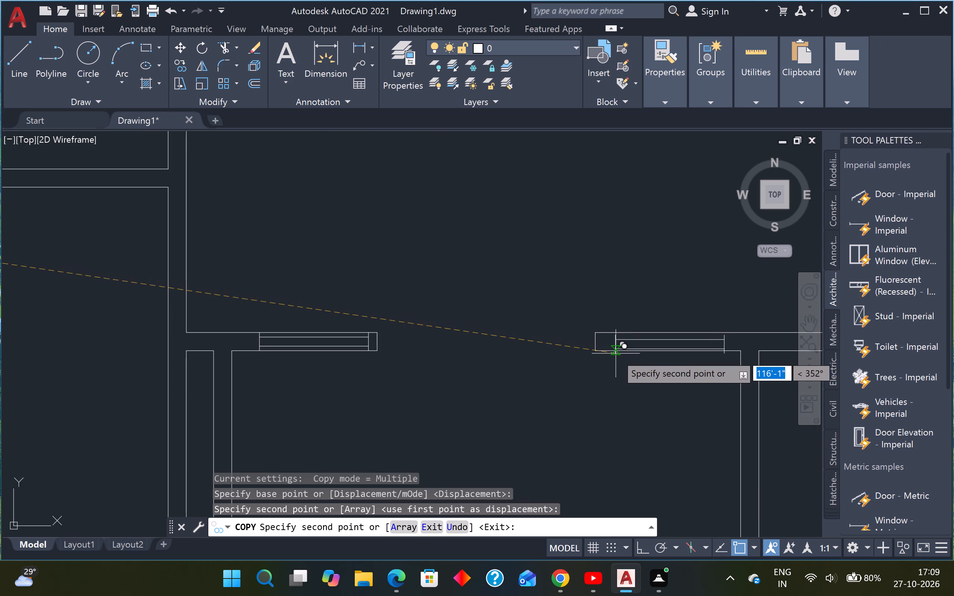
left_click(616, 352)
scroll(528, 453, "down", 2)
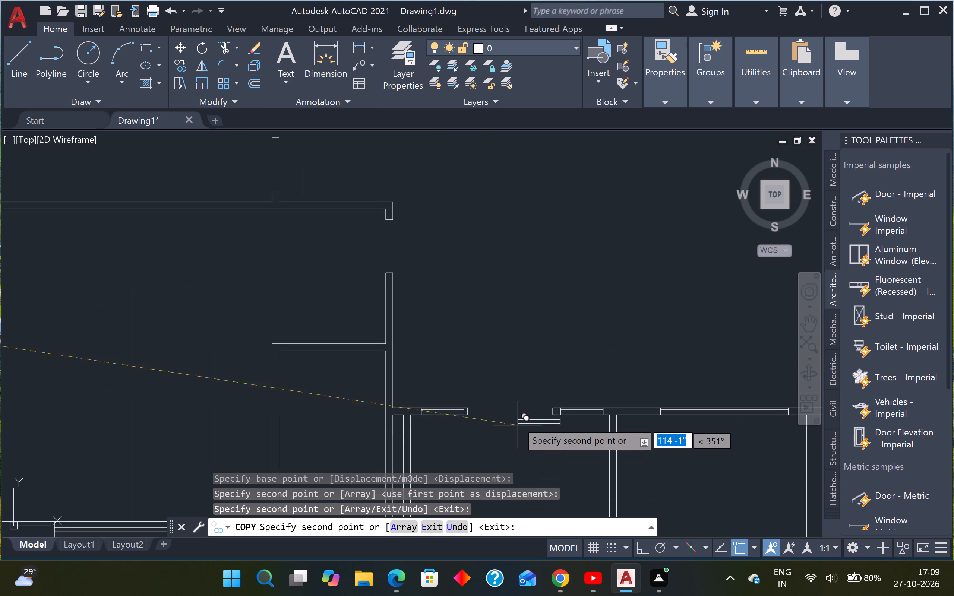
scroll(509, 413, "down", 2)
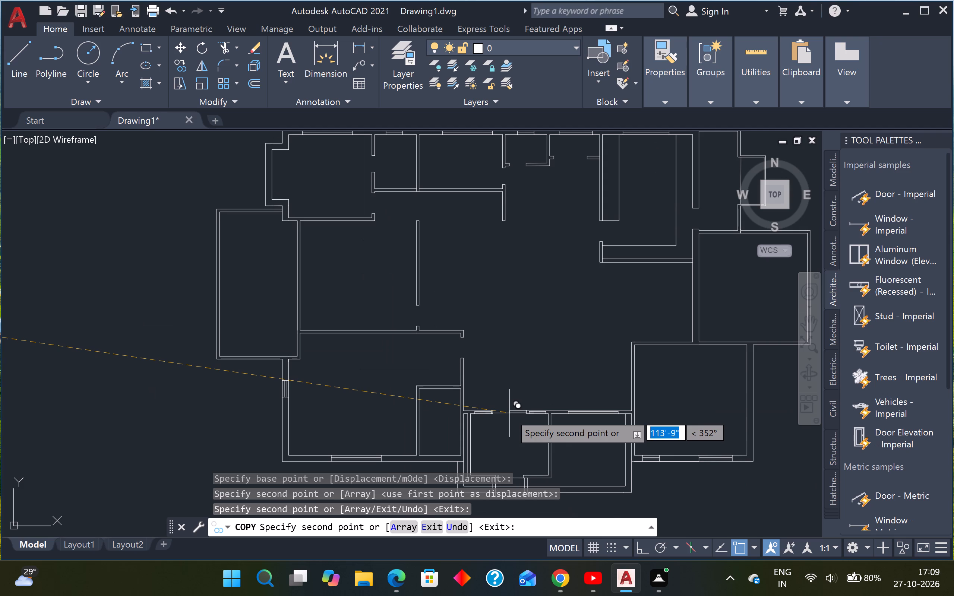
key("Escape")
Copy the wider 2' window symbol into the bottom exterior wall of the small room east of the 6' window.
scroll(540, 442, "down", 4)
scroll(409, 410, "up", 3)
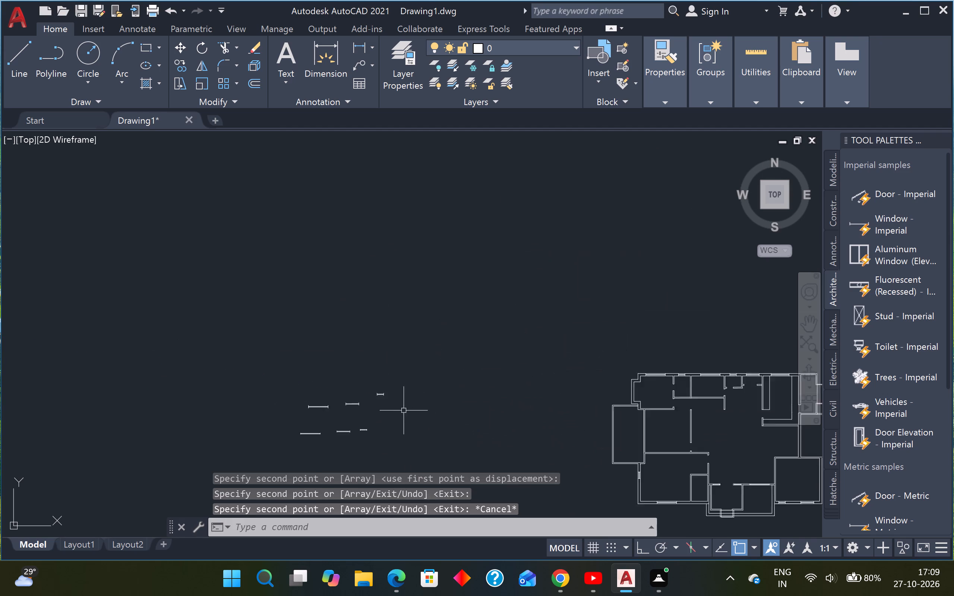
middle_click_drag(465, 403, 452, 288)
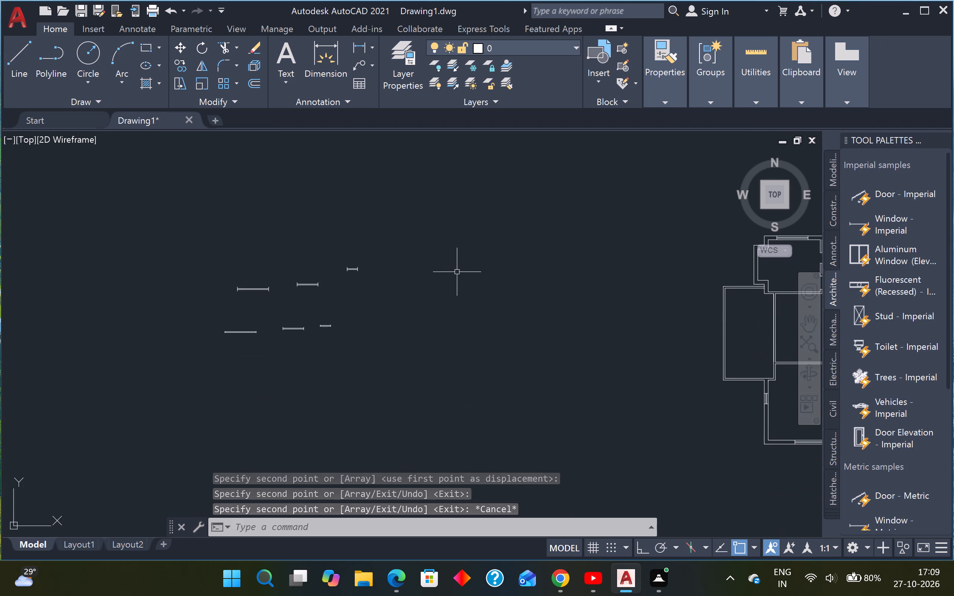
middle_click_drag(457, 272, 407, 332)
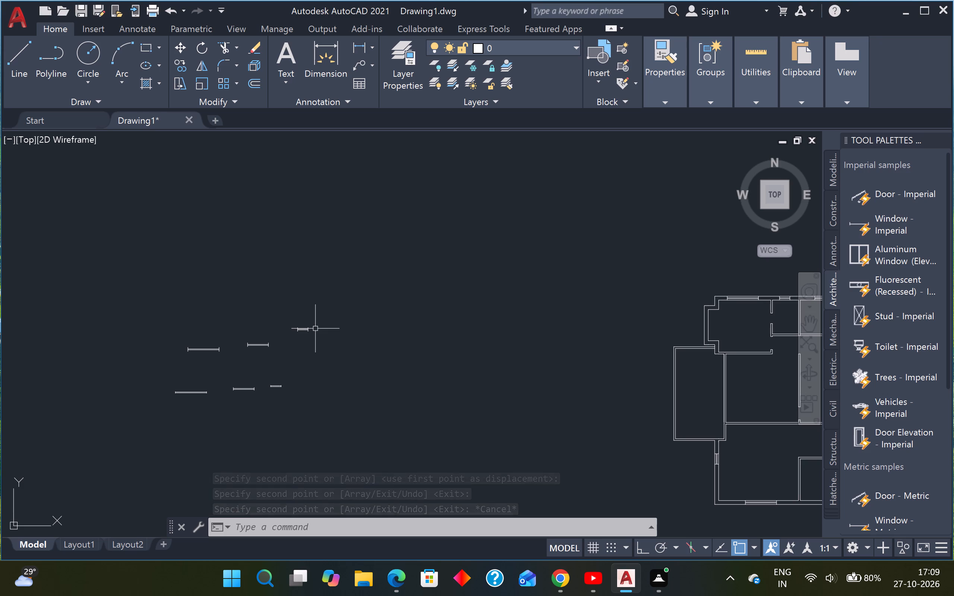
scroll(317, 330, "up", 1)
left_click(326, 296)
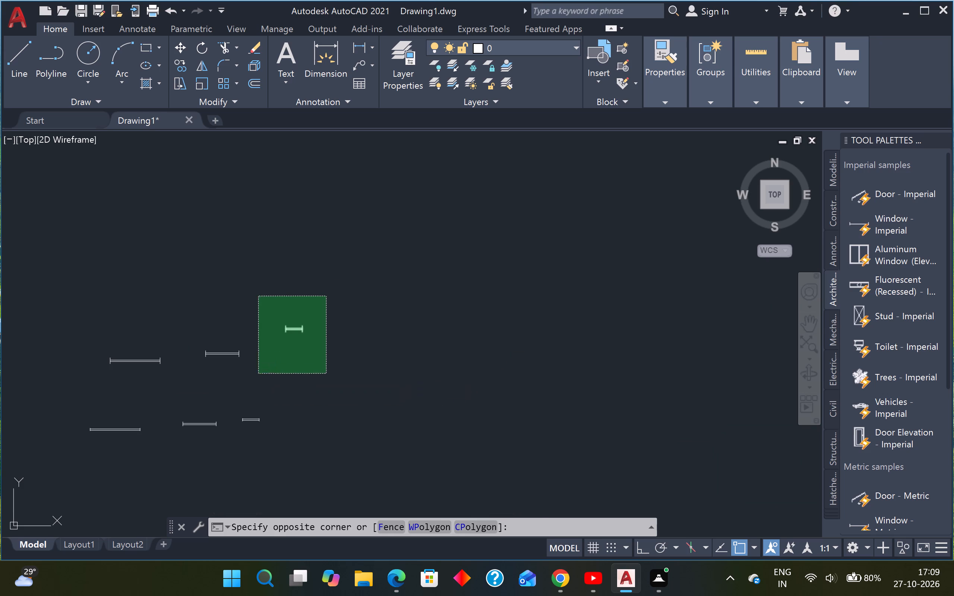
left_click(258, 374)
type("CO")
key("Return")
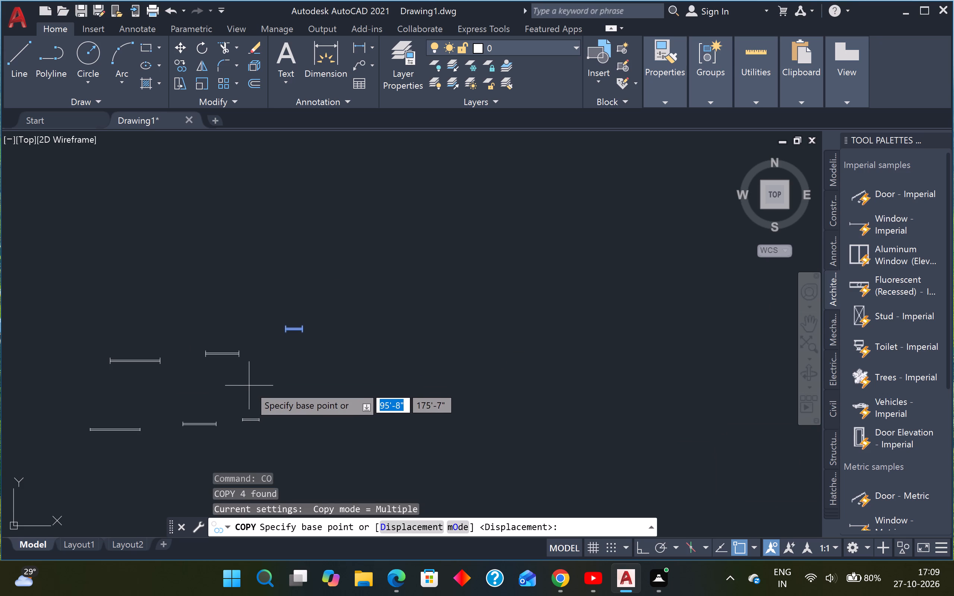
scroll(279, 336, "up", 3)
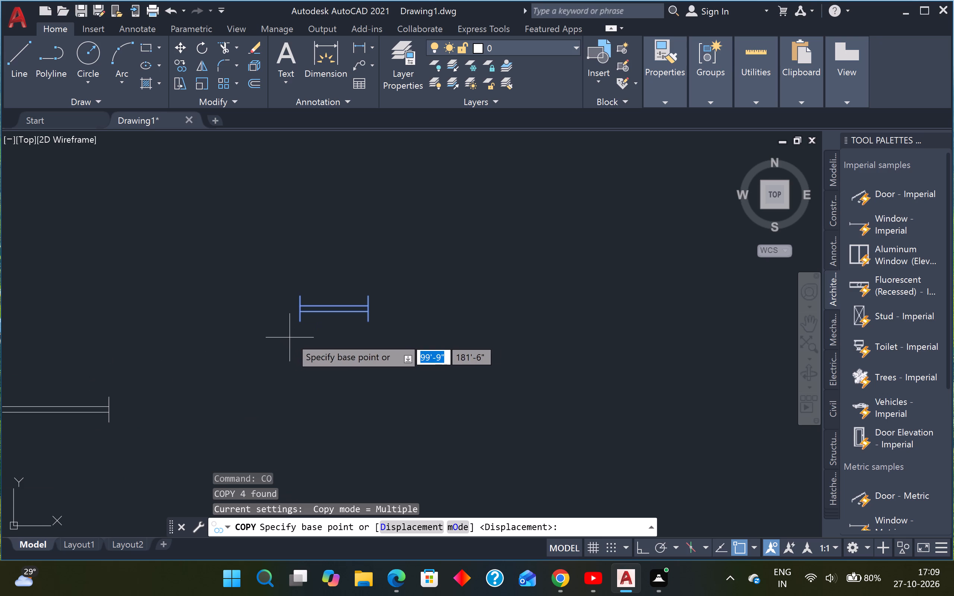
scroll(298, 314, "up", 1)
left_click(299, 328)
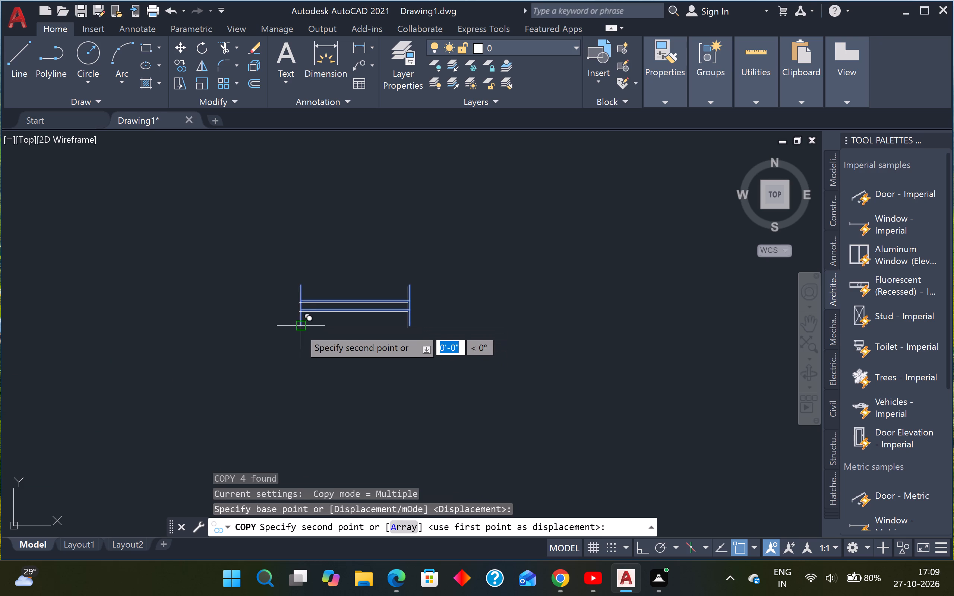
scroll(300, 327, "down", 3)
scroll(352, 328, "down", 3)
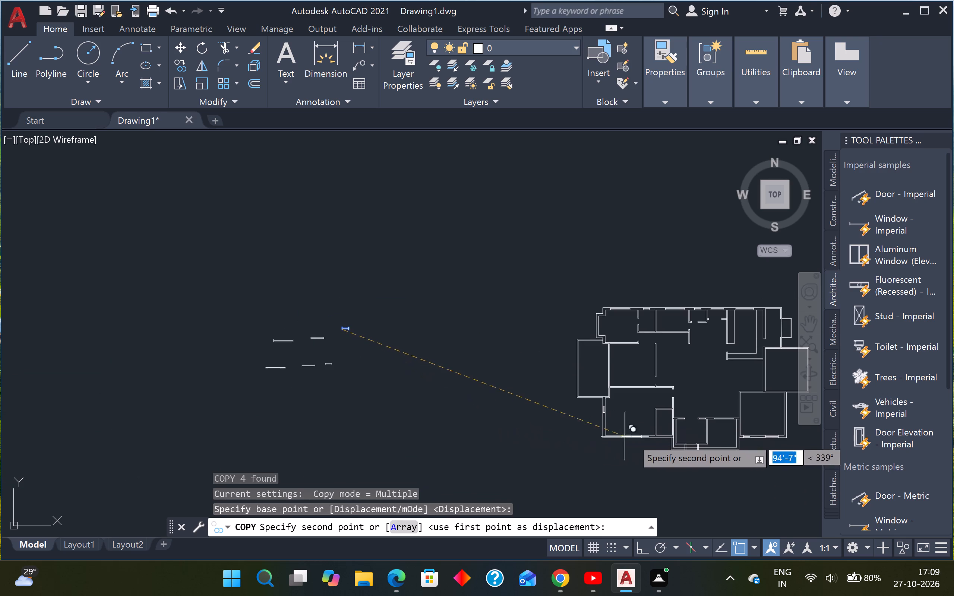
scroll(653, 439, "up", 6)
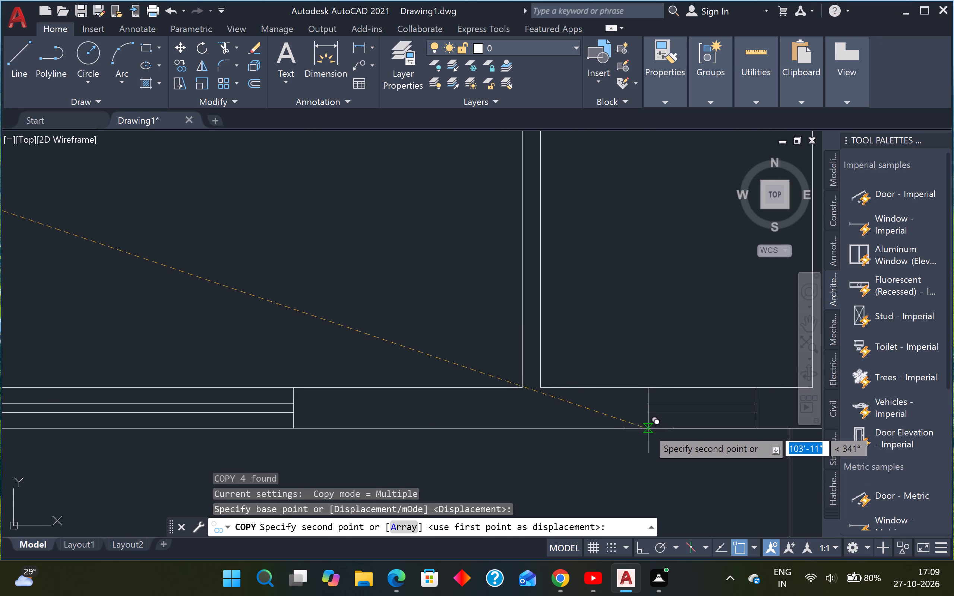
left_click(648, 428)
scroll(648, 428, "down", 4)
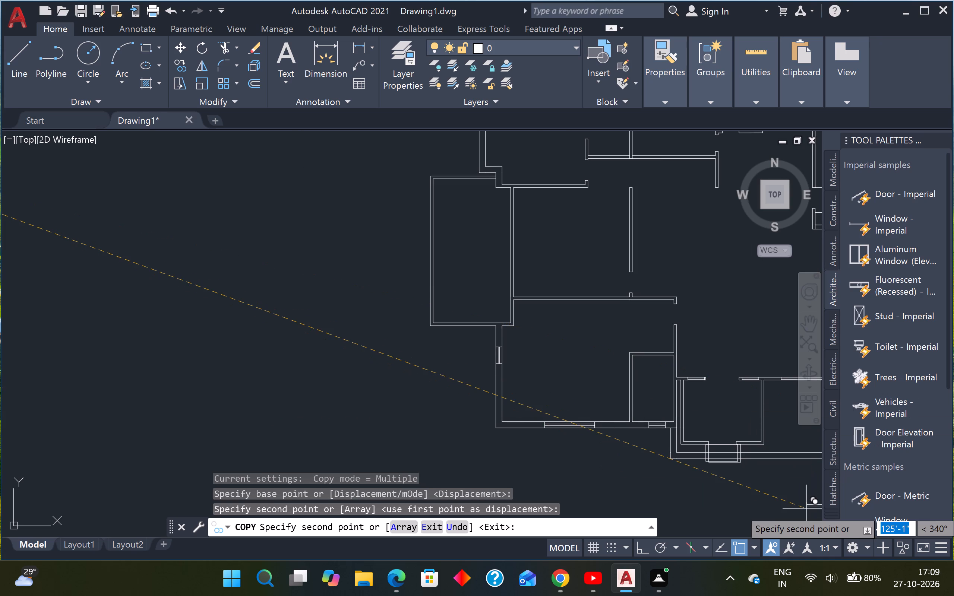
scroll(800, 424, "down", 2)
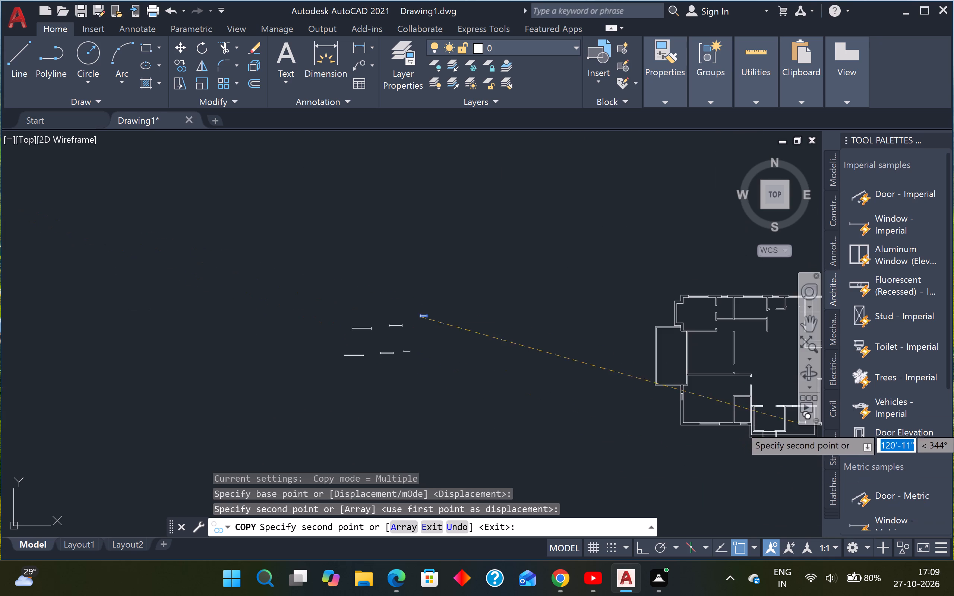
middle_click_drag(762, 462, 307, 434)
scroll(294, 408, "up", 2)
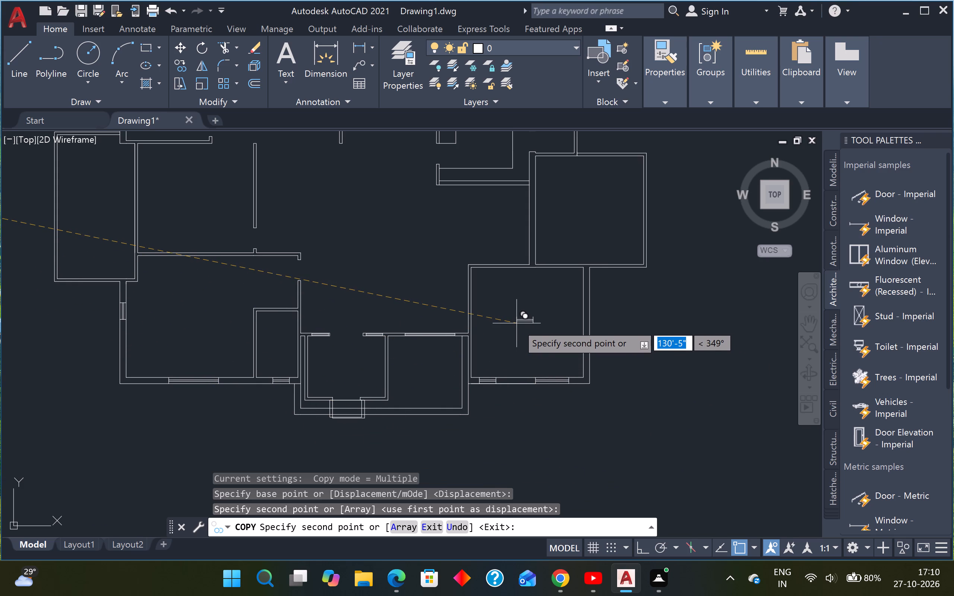
key("Escape")
Rotate all six window symbols beside the plan by 270° with Ortho on, so they stand vertically.
scroll(480, 347, "down", 2)
scroll(361, 344, "down", 3)
scroll(283, 318, "up", 3)
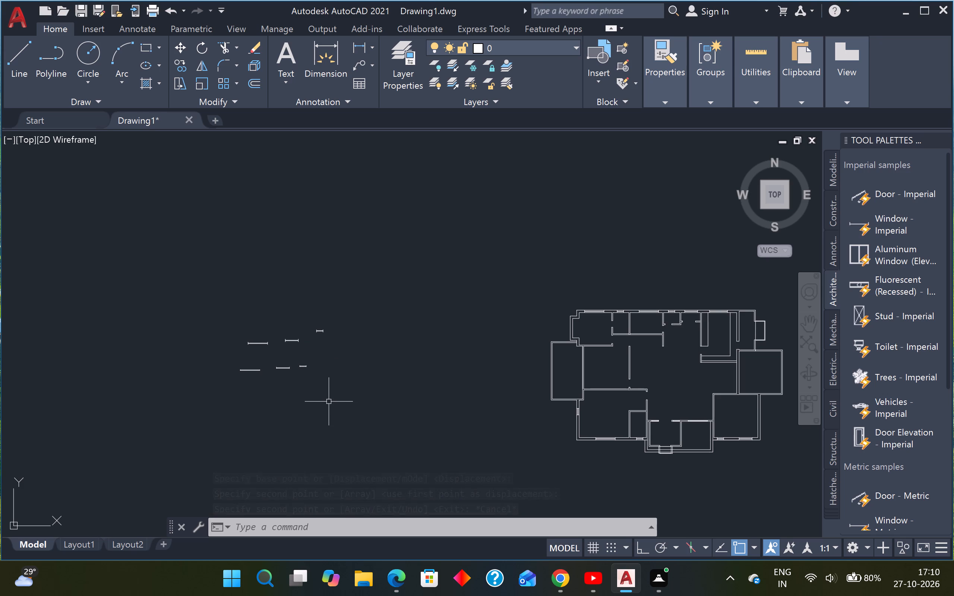
left_click(357, 307)
left_click(198, 435)
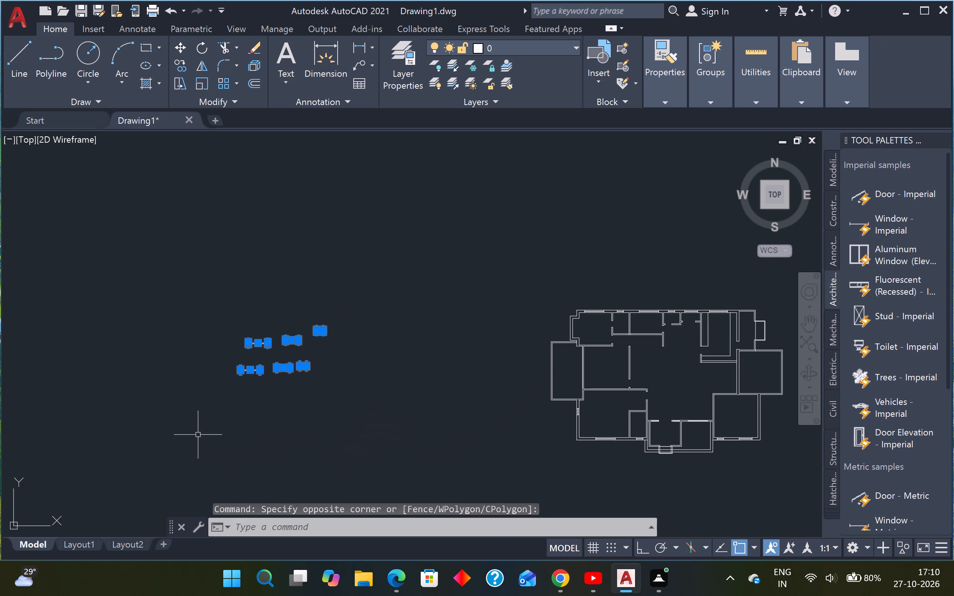
type("RO")
key("Return")
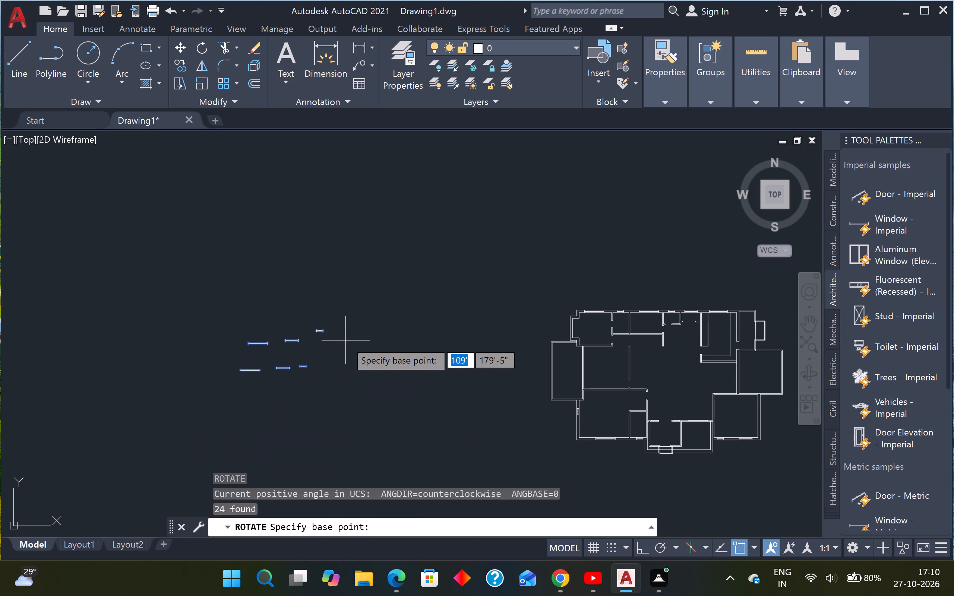
left_click(351, 328)
key("F8")
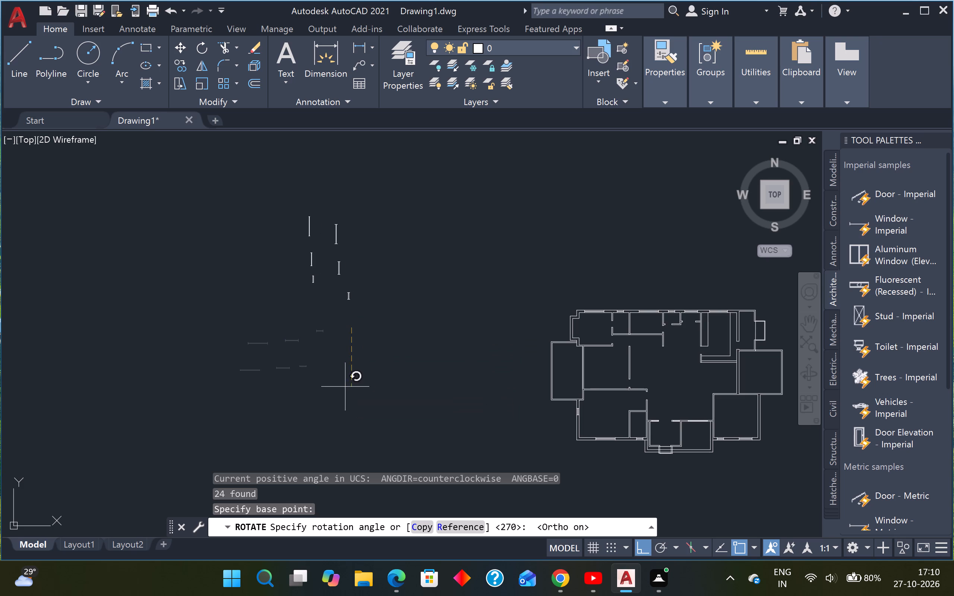
left_click(345, 383)
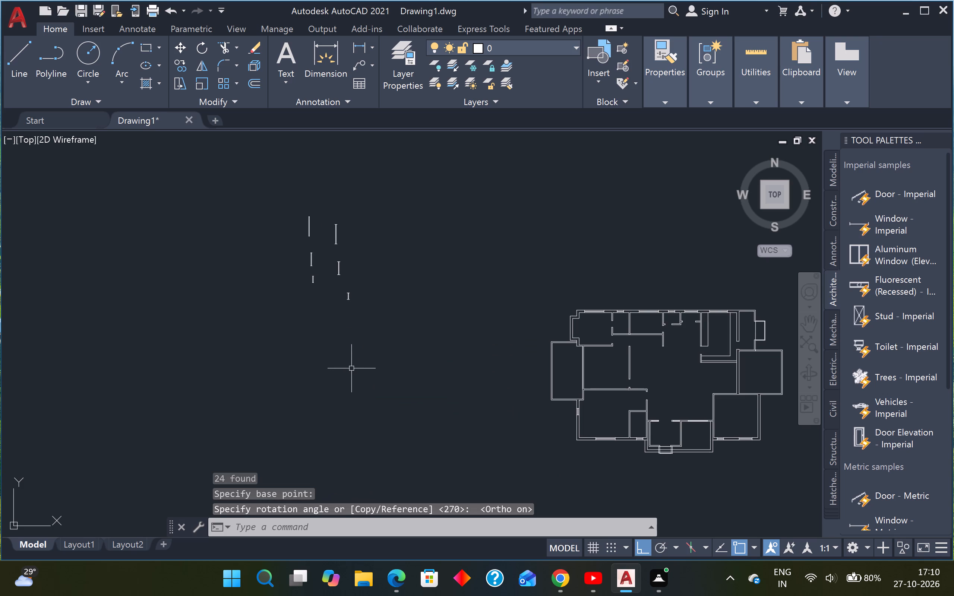
key("Escape")
key("Escape")
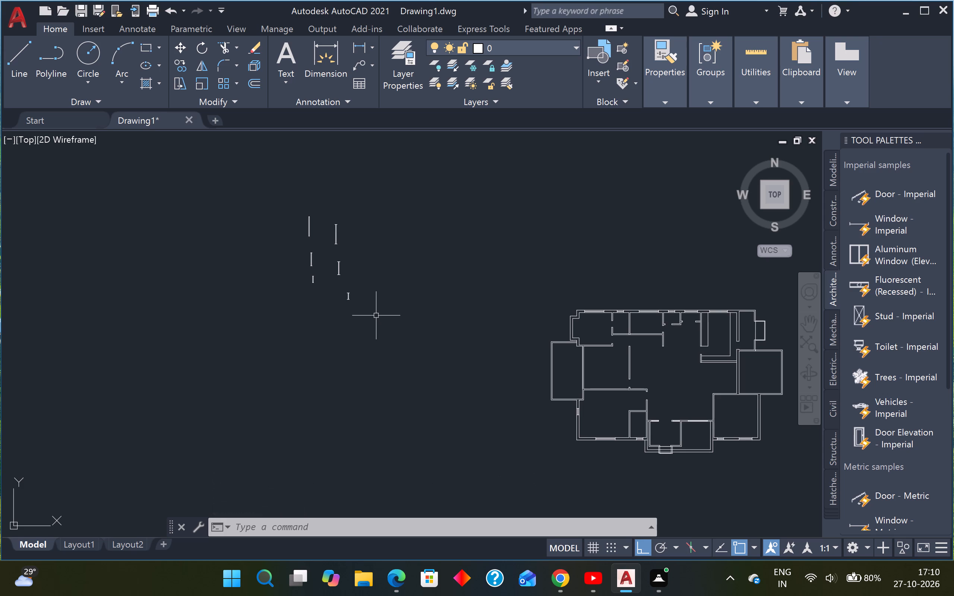
With Ortho off, copy the narrower vertical 4' window symbol from its lower end-cap corner into the east exterior wall of the easternmost room.
scroll(325, 240, "up", 3)
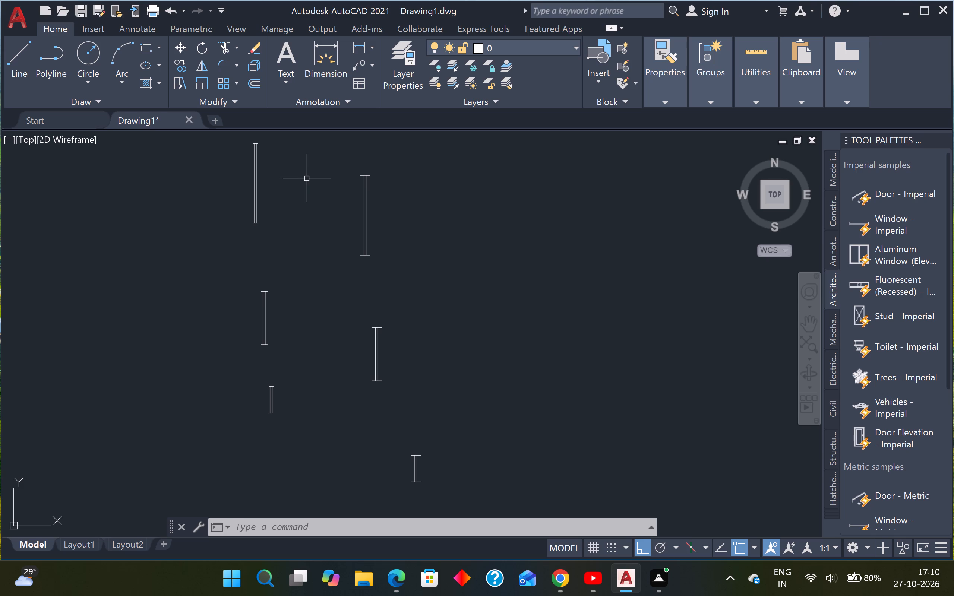
left_click(308, 275)
left_click(234, 352)
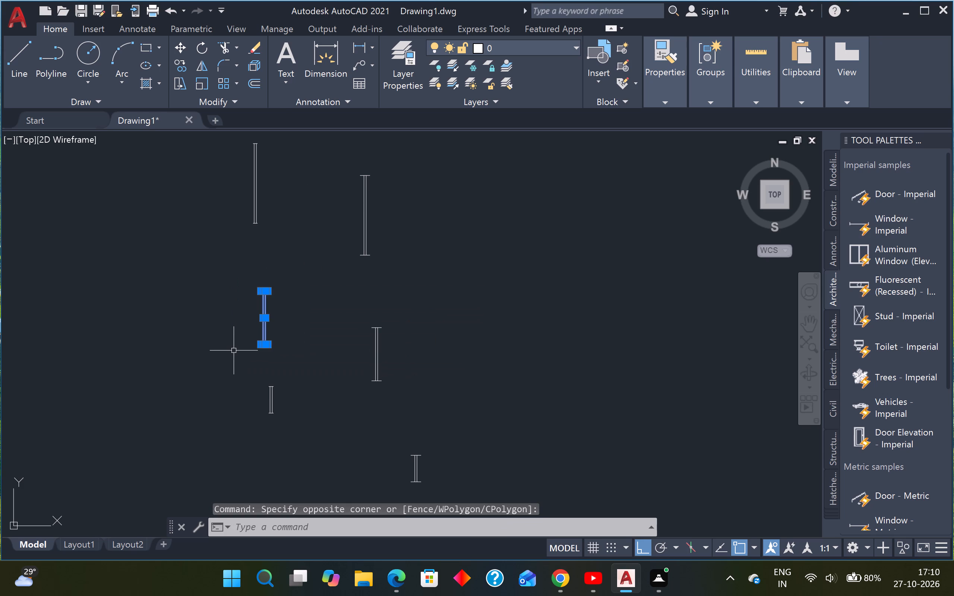
type("CO")
key("Return")
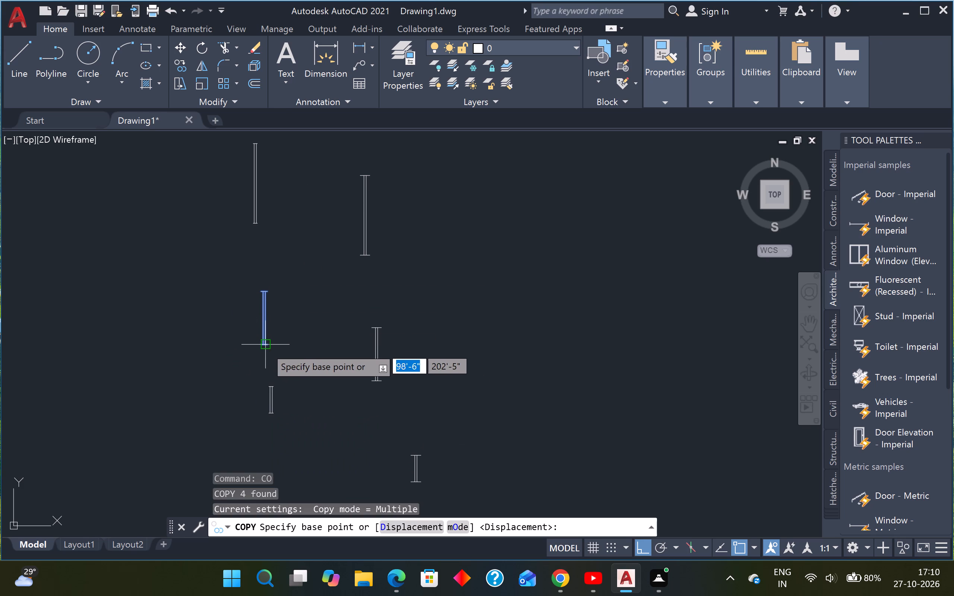
scroll(269, 352, "up", 3)
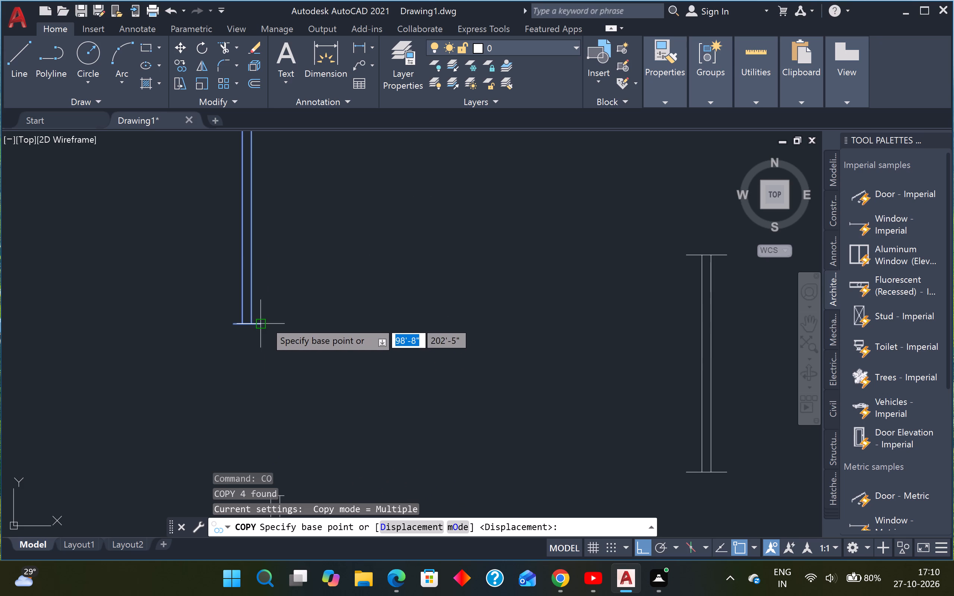
left_click(265, 321)
scroll(294, 335, "down", 3)
scroll(390, 348, "down", 4)
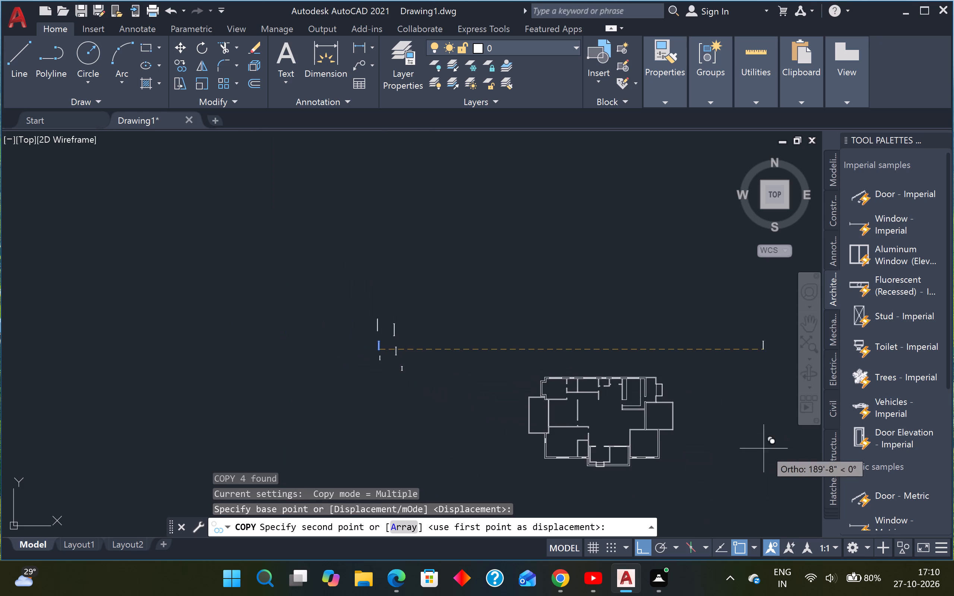
key("F8")
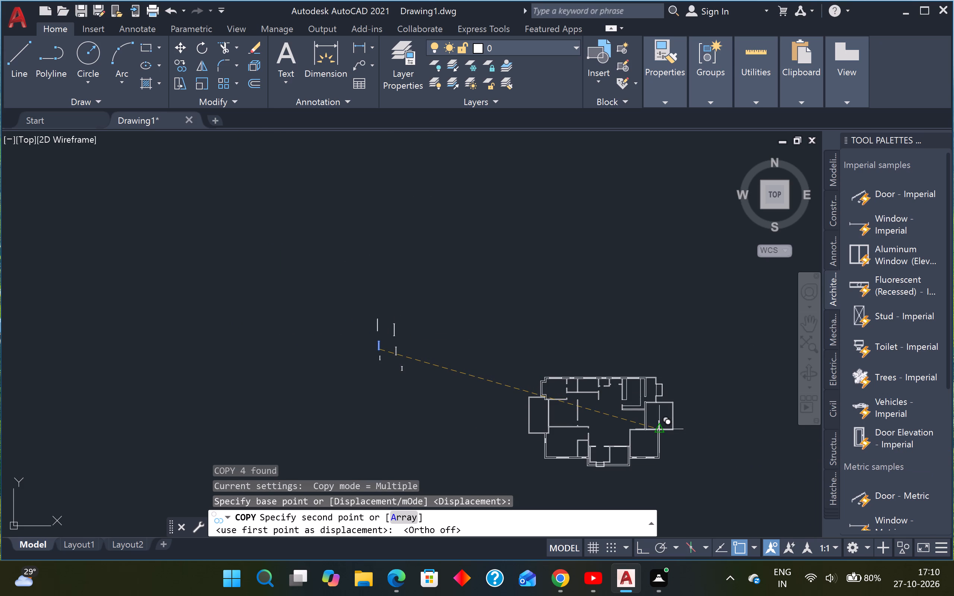
scroll(659, 430, "up", 2)
scroll(702, 403, "up", 3)
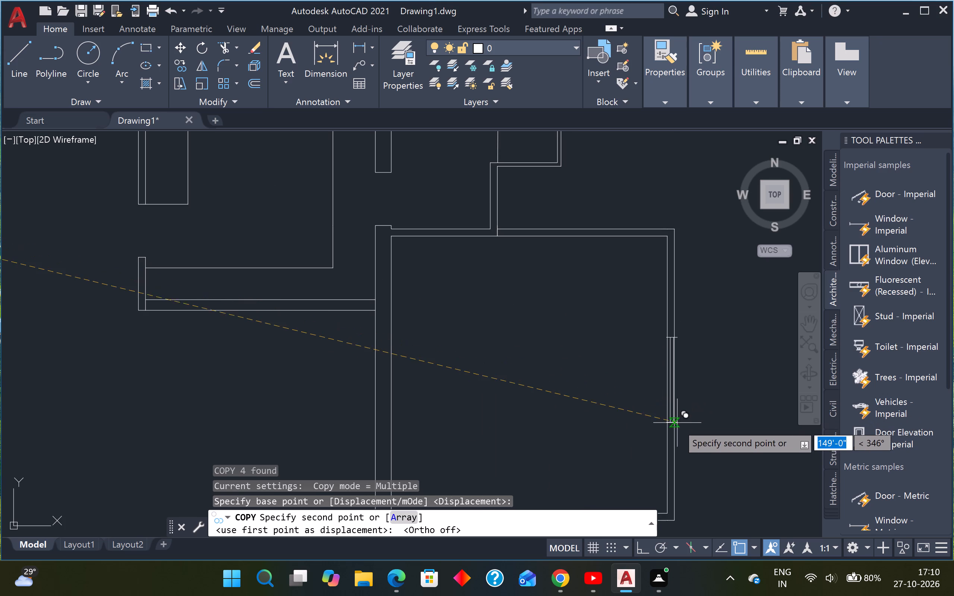
scroll(676, 423, "up", 1)
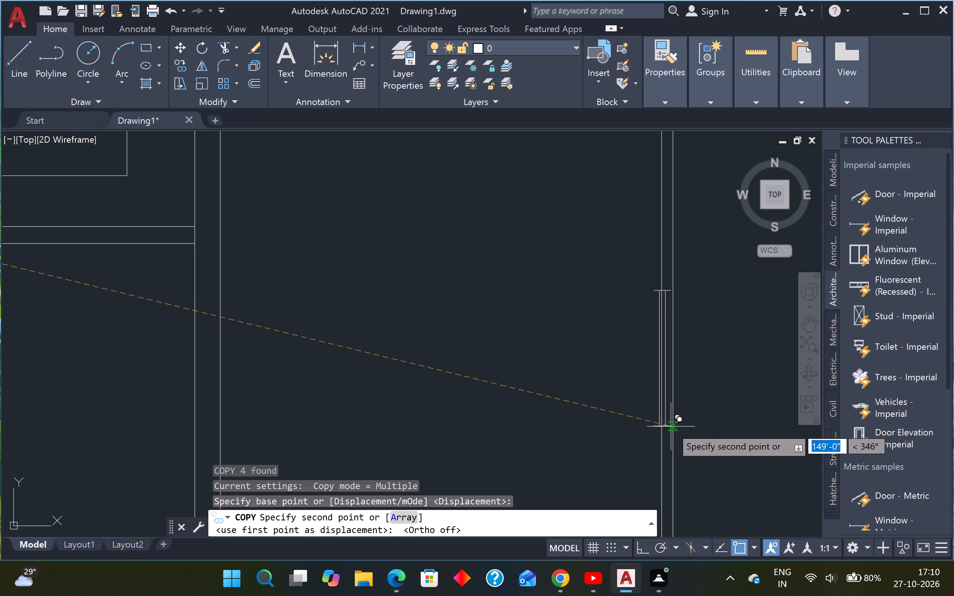
left_click(674, 427)
scroll(692, 425, "down", 3)
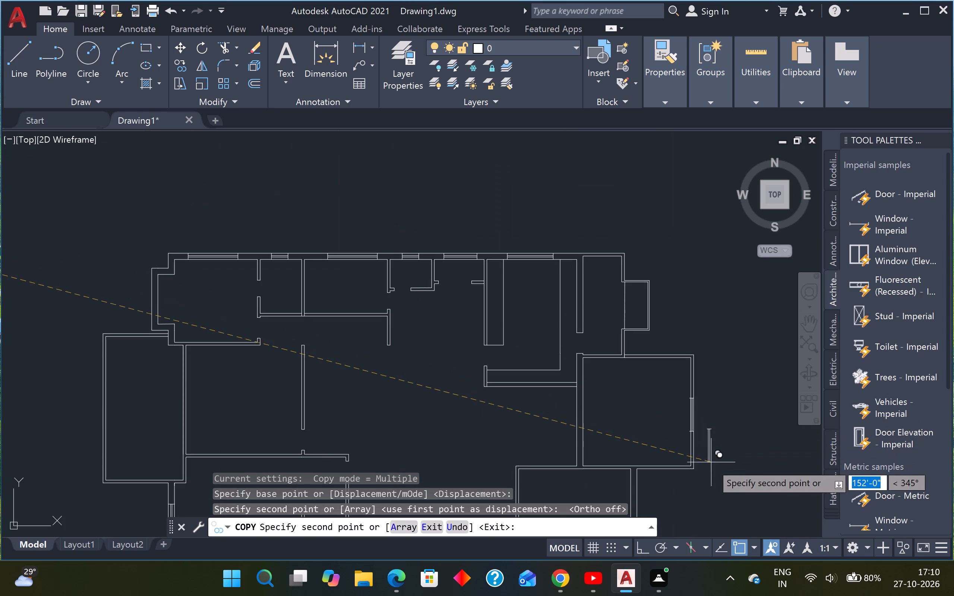
key("Escape")
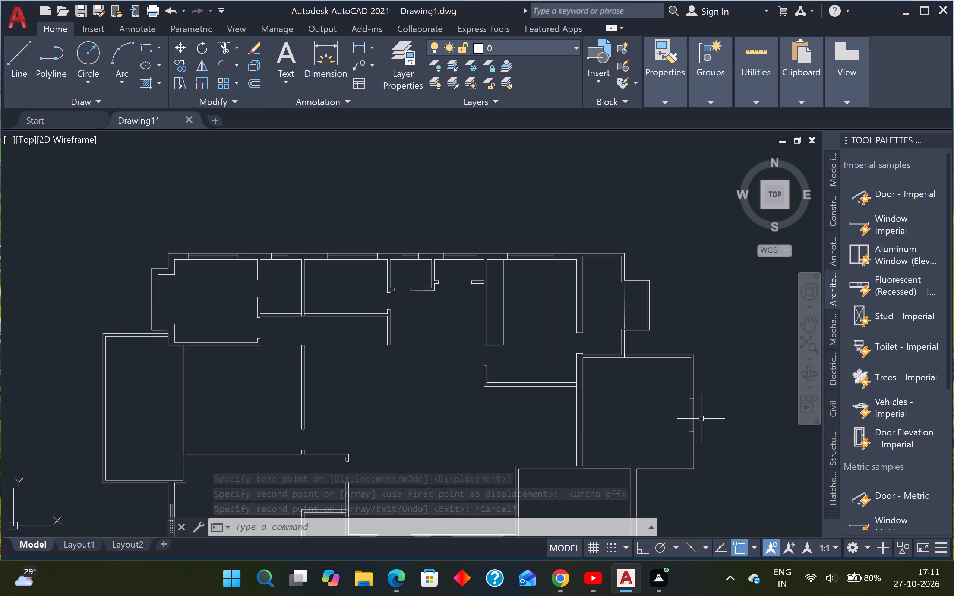
Trim both end caps of the new 4' window where they overhang the inner face of the easternmost room's wall.
scroll(696, 408, "up", 3)
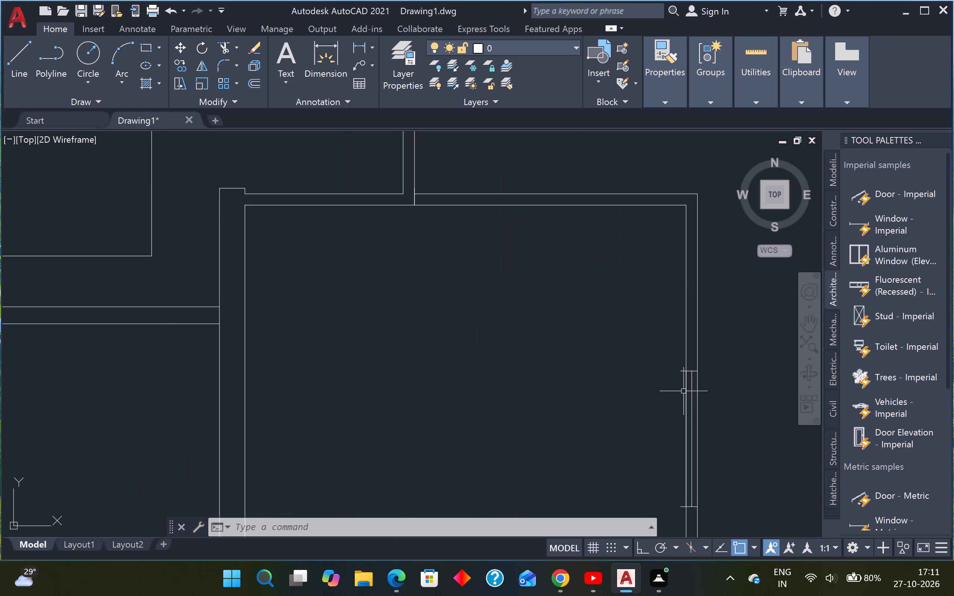
scroll(679, 390, "up", 2)
scroll(713, 387, "down", 3)
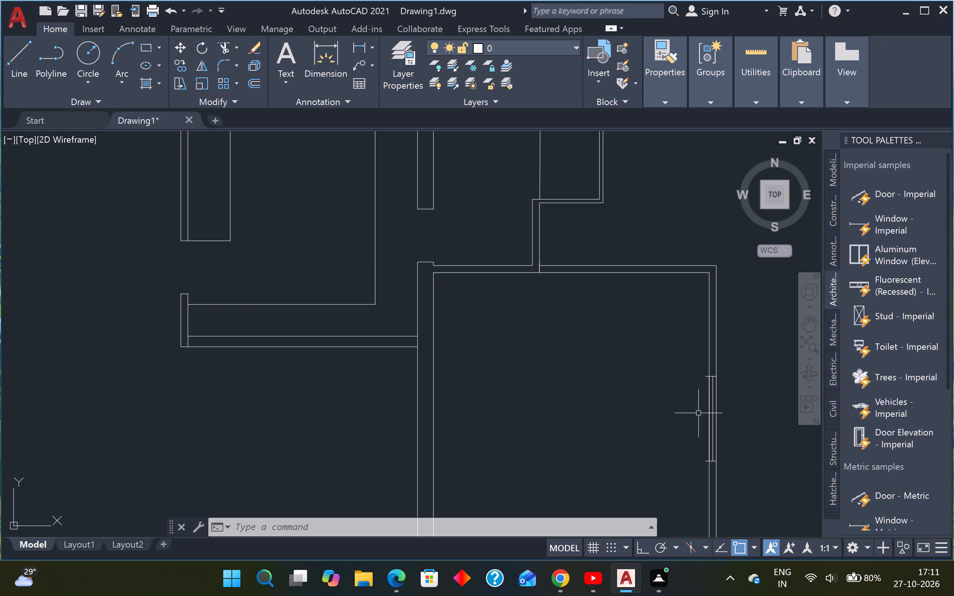
key("Escape")
key("Escape")
type("TR")
key("space")
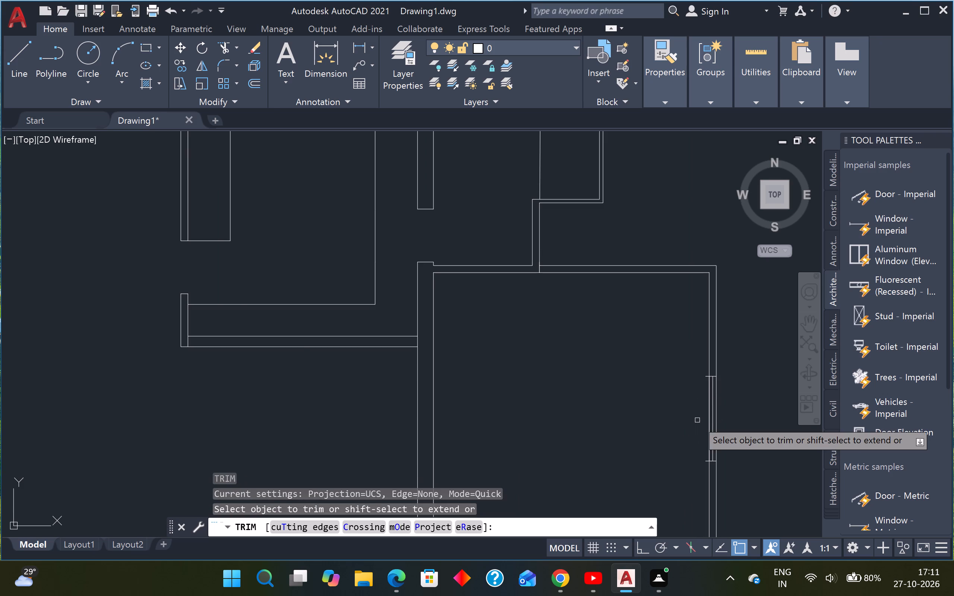
scroll(701, 409, "up", 4)
left_click(722, 224)
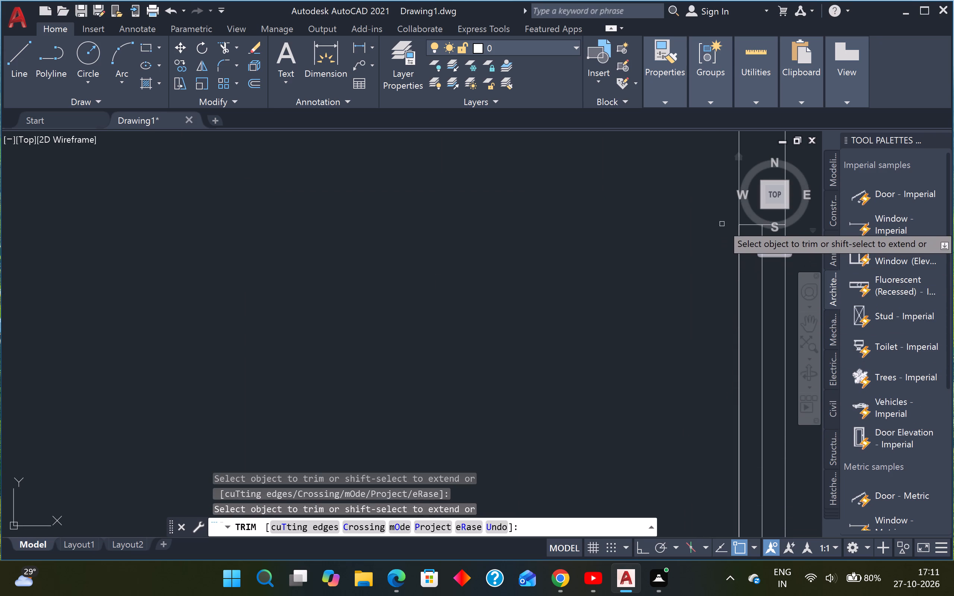
scroll(719, 234, "down", 4)
scroll(726, 305, "up", 2)
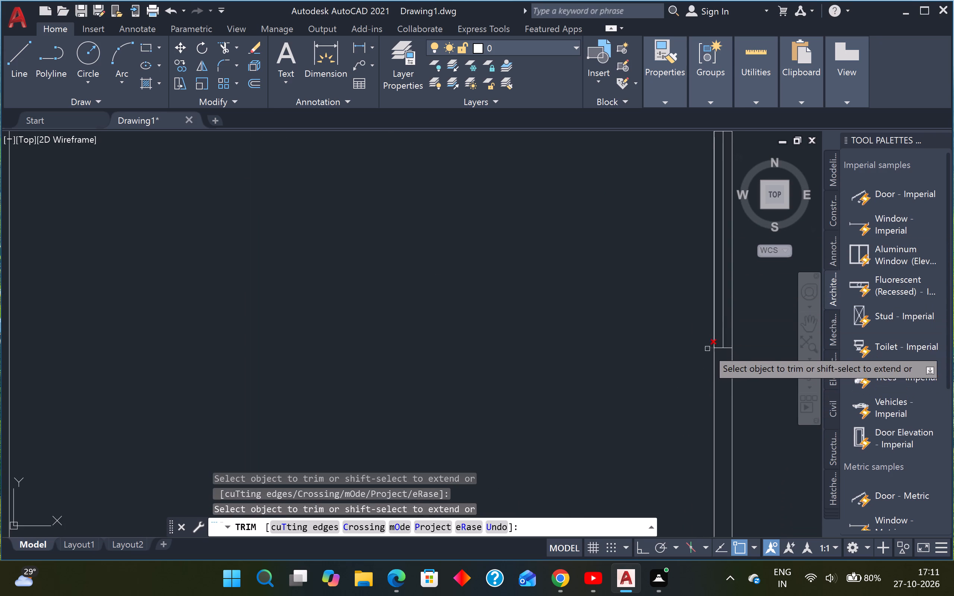
left_click(708, 349)
scroll(699, 349, "down", 3)
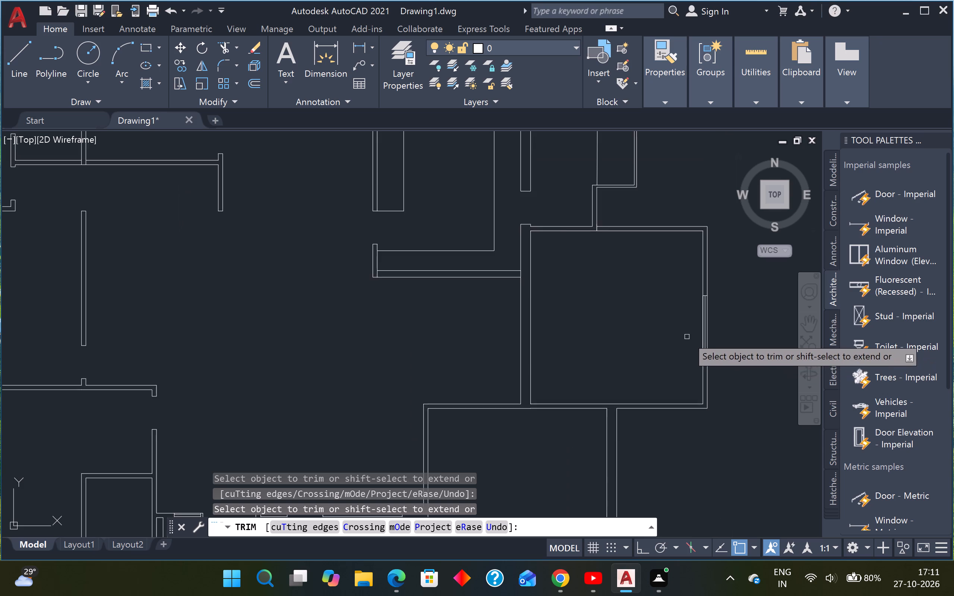
scroll(686, 336, "down", 2)
scroll(631, 354, "down", 3)
key("Escape")
key("Escape")
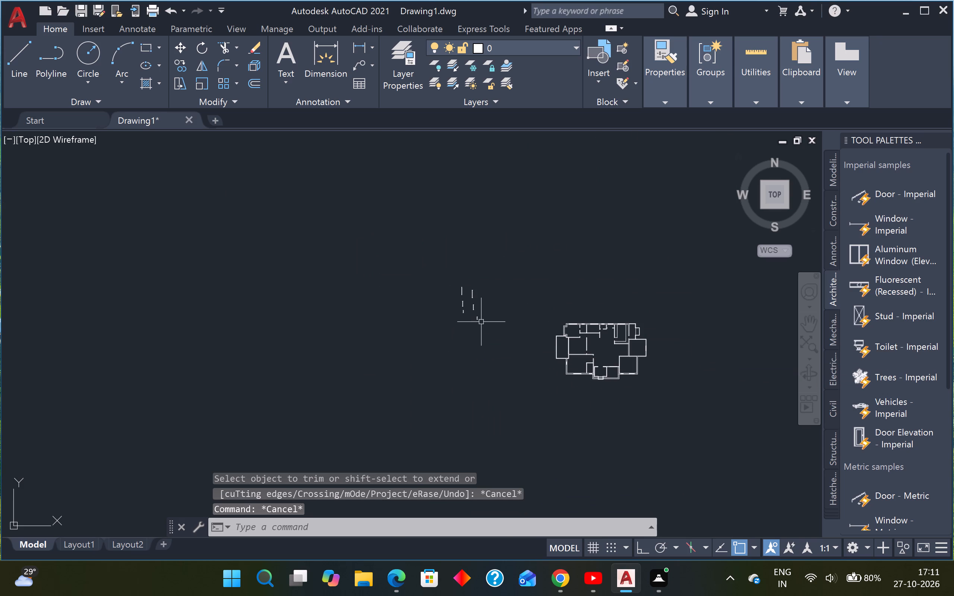
Copy the horizontal 6' window from the plan's lower-middle wall into the north wall of the easternmost room.
scroll(635, 340, "up", 5)
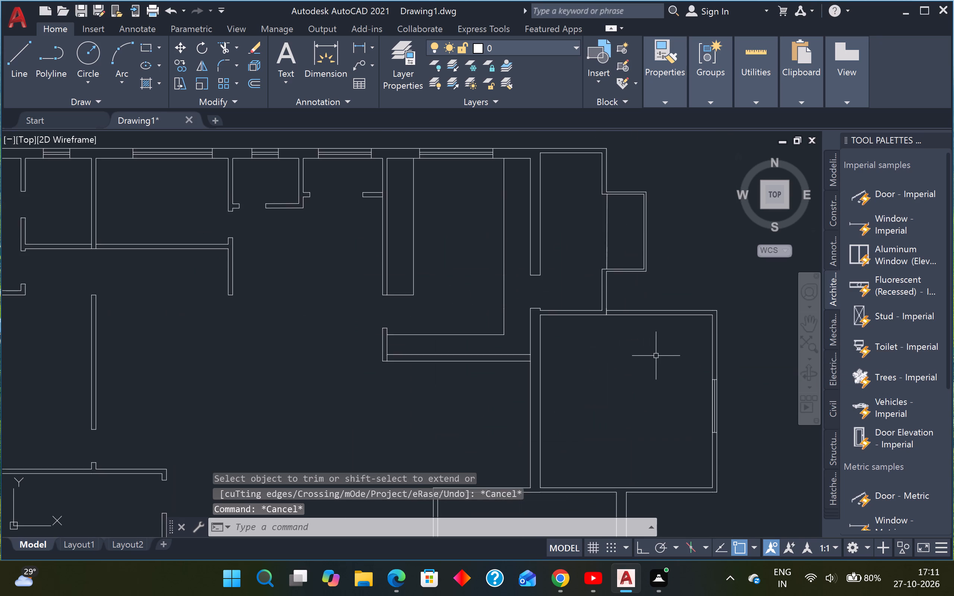
scroll(653, 356, "down", 3)
scroll(578, 435, "up", 4)
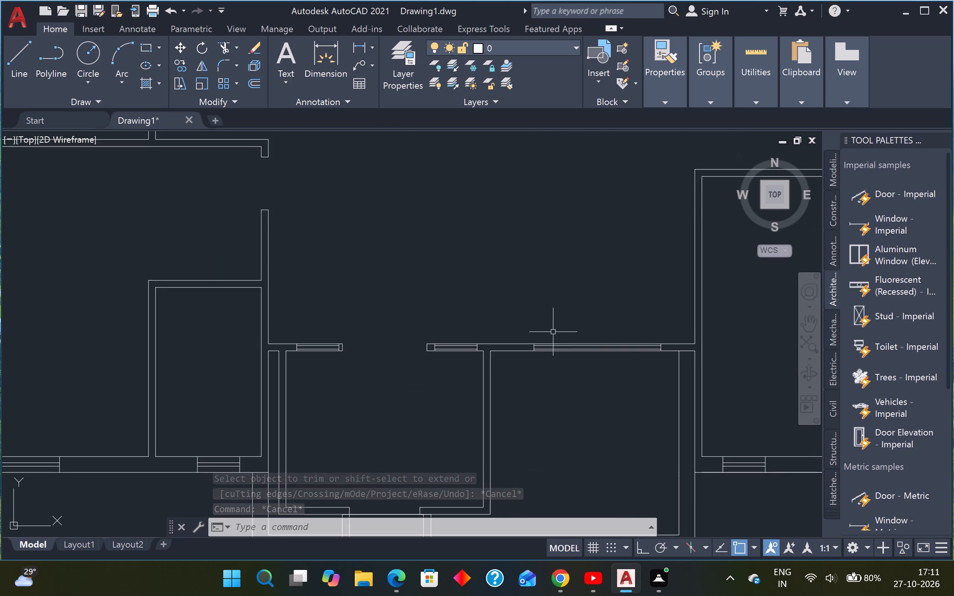
left_click(515, 333)
left_click(667, 380)
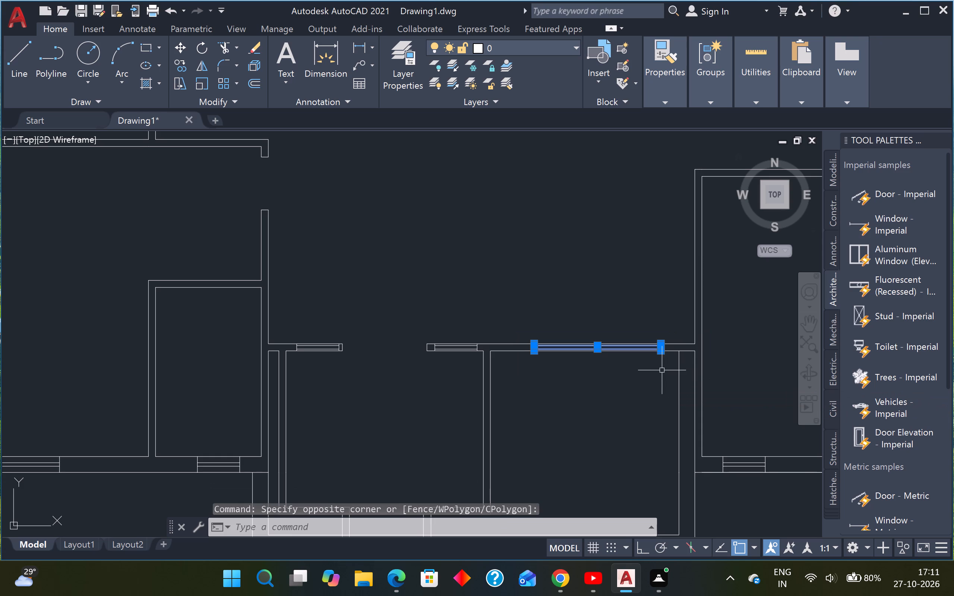
type("CO")
key("Return")
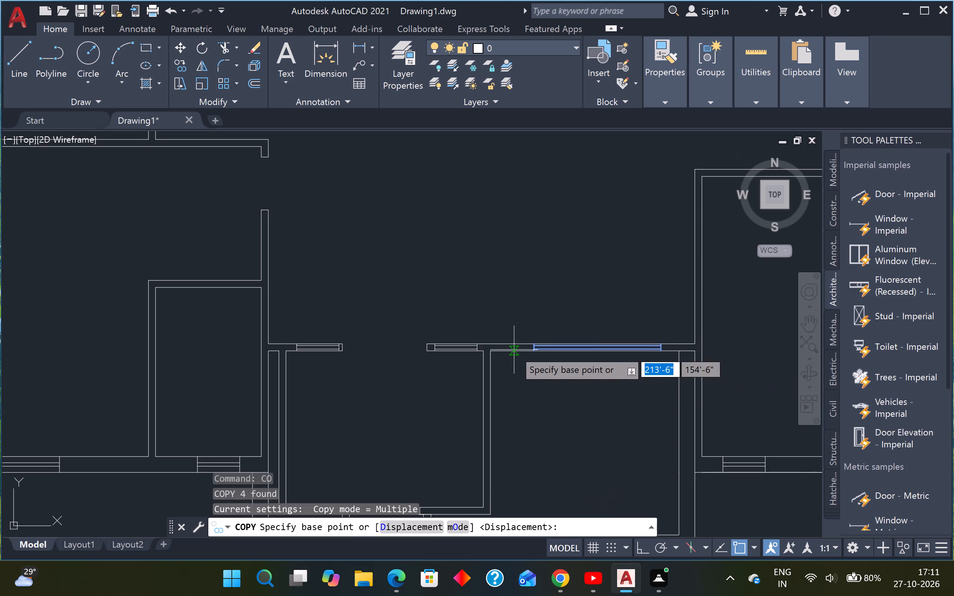
scroll(530, 353, "up", 3)
left_click(543, 350)
scroll(544, 343, "down", 6)
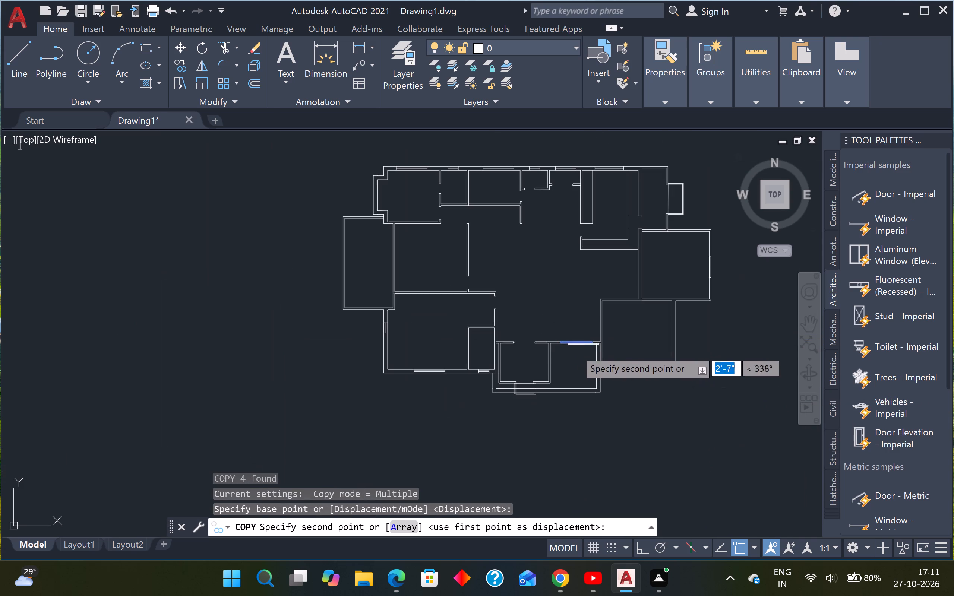
scroll(683, 238, "up", 3)
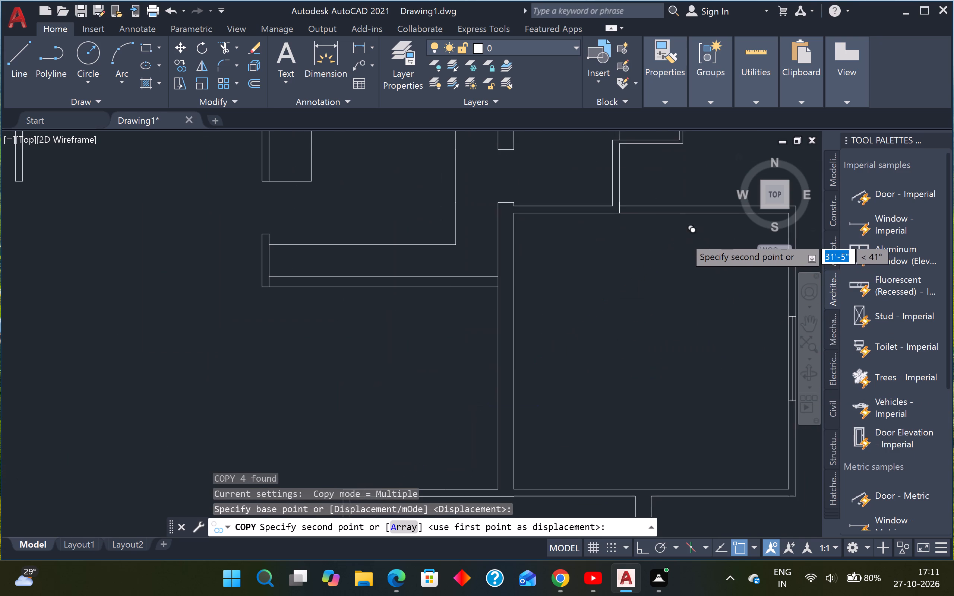
middle_click_drag(669, 234, 585, 267)
scroll(574, 245, "up", 2)
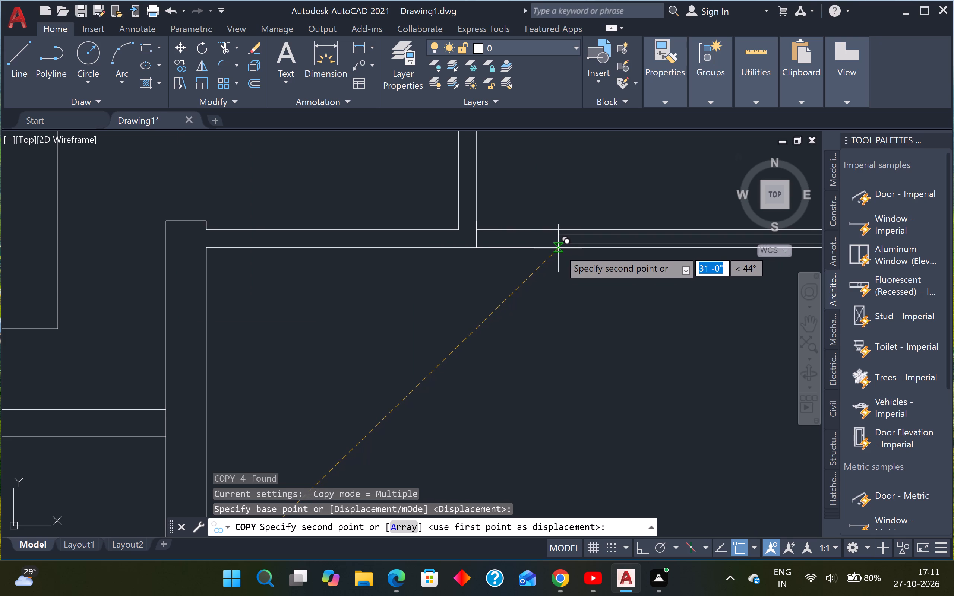
left_click(558, 247)
scroll(560, 242, "down", 4)
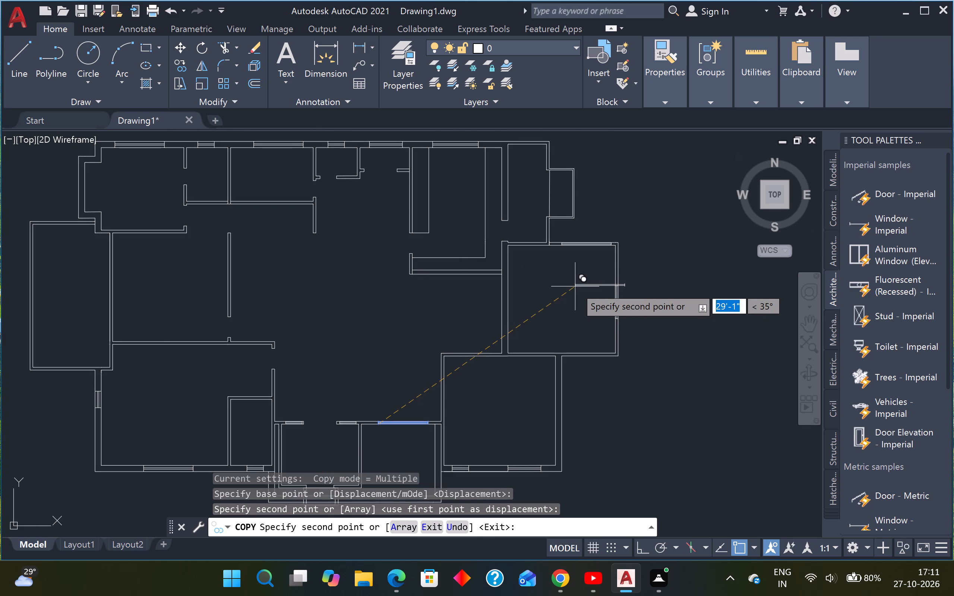
key("Escape")
key("Escape")
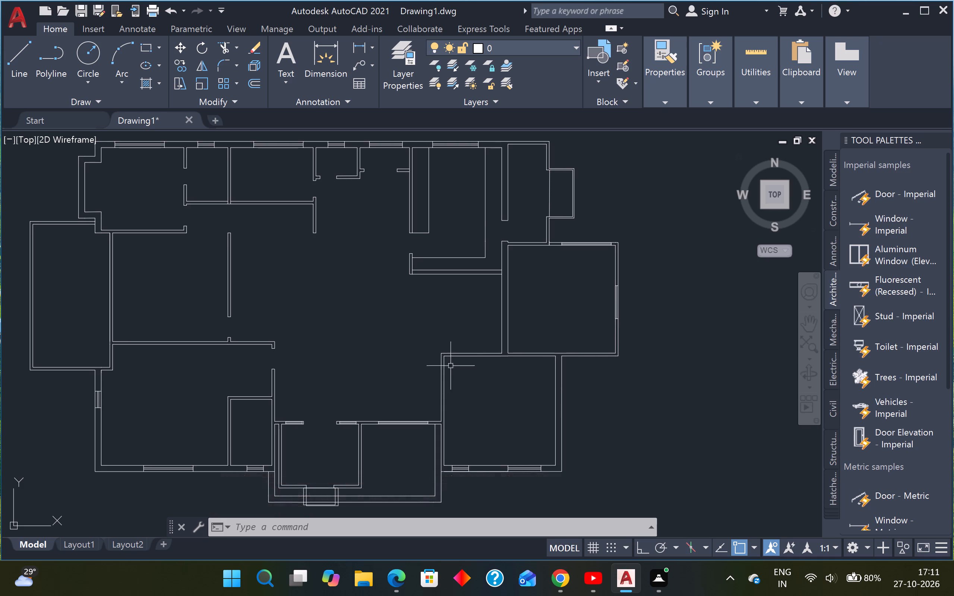
Copy the wider vertical 4' window symbol from its lower end-cap corner into the east exterior wall of the southeast room.
scroll(451, 356, "down", 1)
scroll(363, 373, "down", 3)
scroll(209, 333, "up", 3)
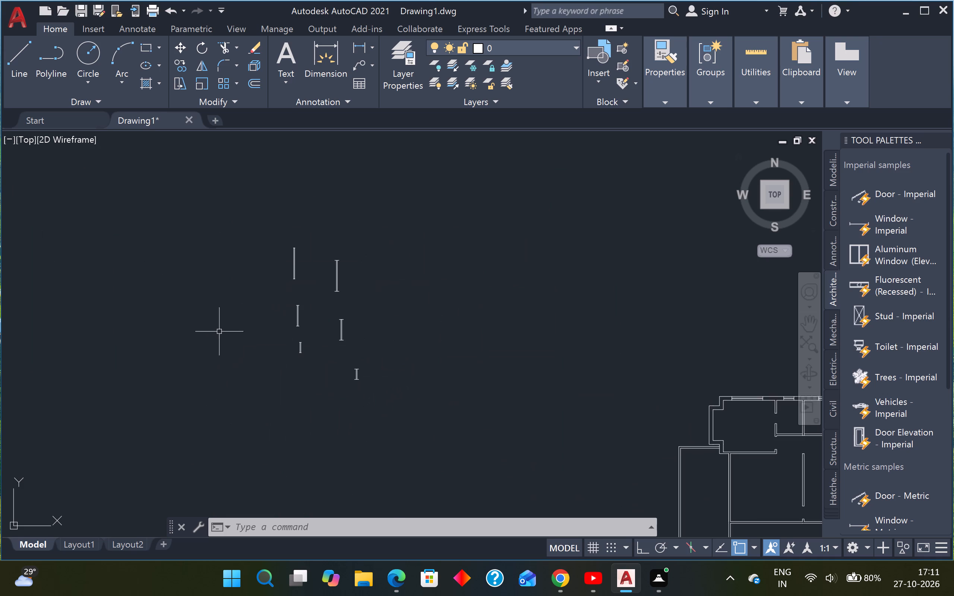
scroll(332, 277, "up", 2)
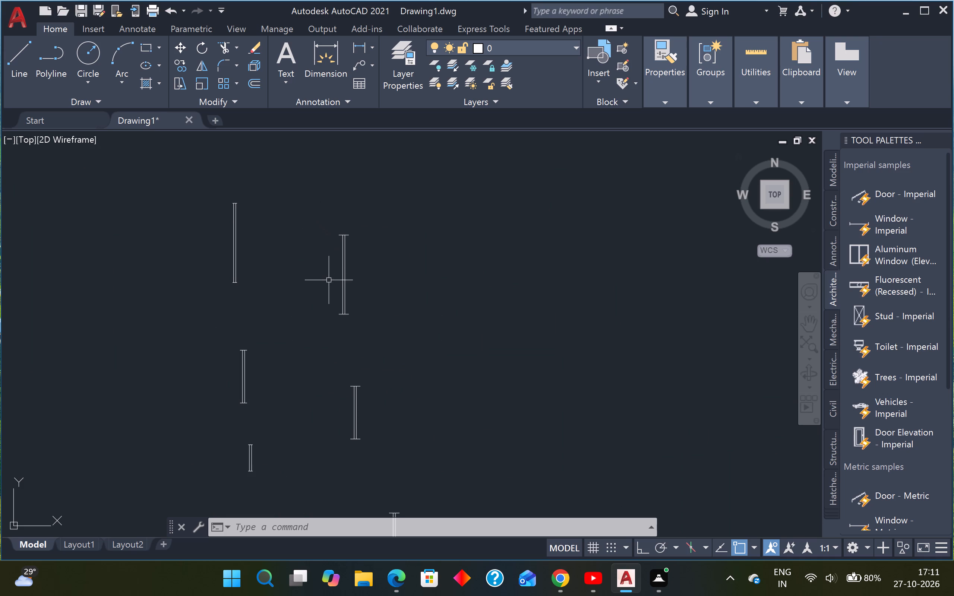
left_click(338, 377)
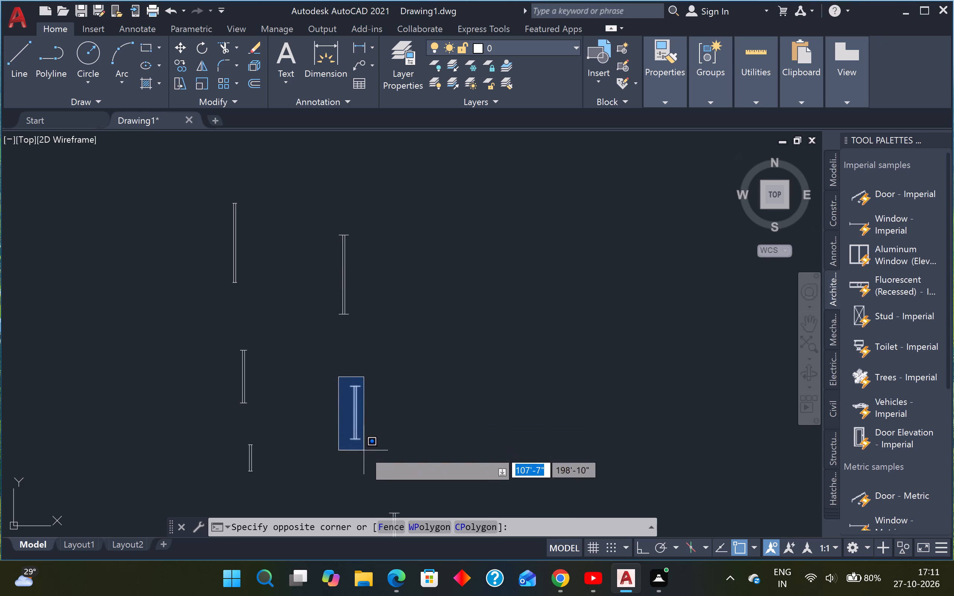
left_click(365, 452)
key("c")
key("o")
key("Return")
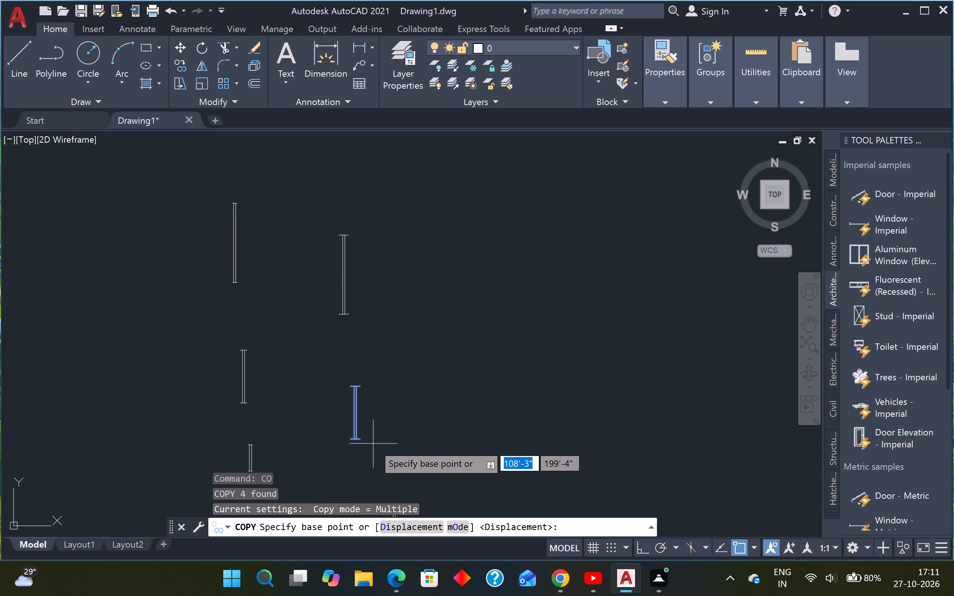
scroll(369, 443, "up", 3)
left_click(332, 431)
scroll(360, 413, "down", 8)
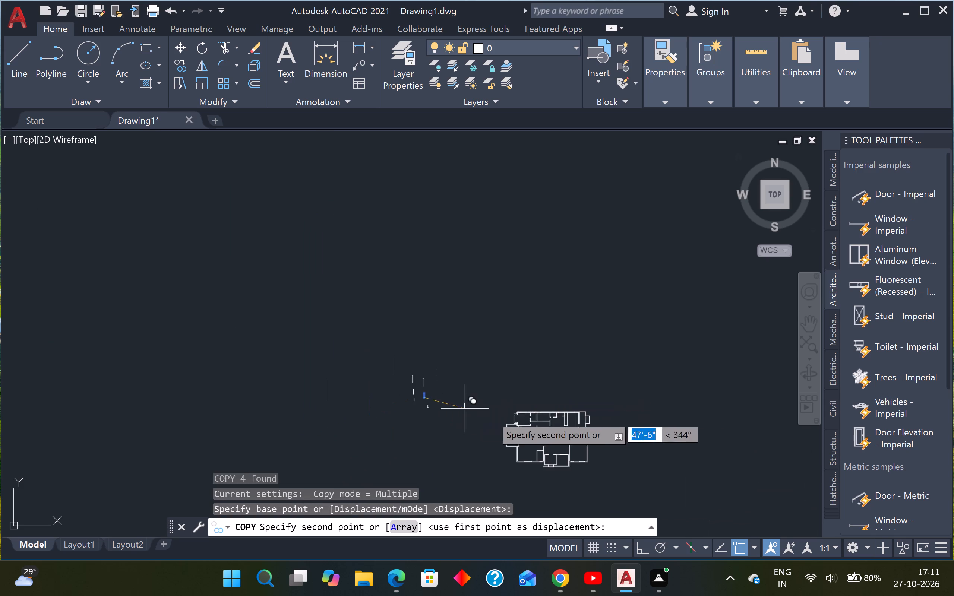
scroll(572, 463, "up", 3)
scroll(622, 448, "up", 3)
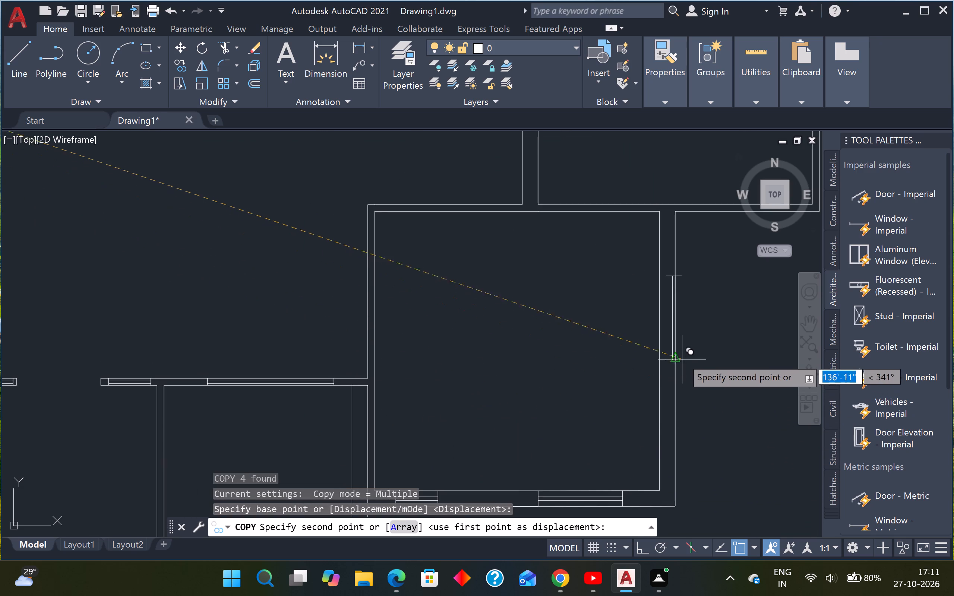
left_click(676, 378)
scroll(672, 378, "down", 4)
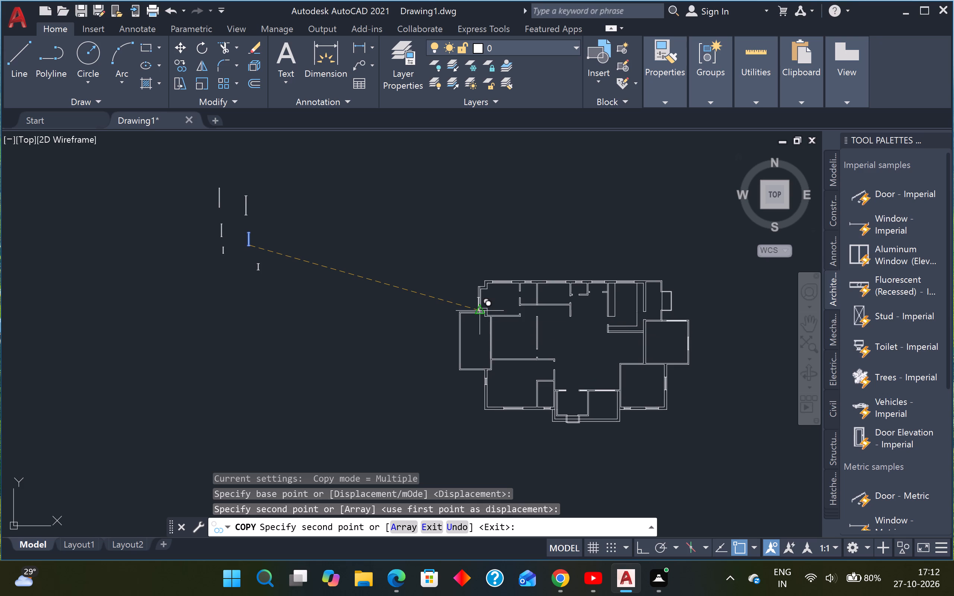
Place another copy of the wider vertical 4' window in the west exterior wall of the northwest room.
scroll(477, 305, "up", 4)
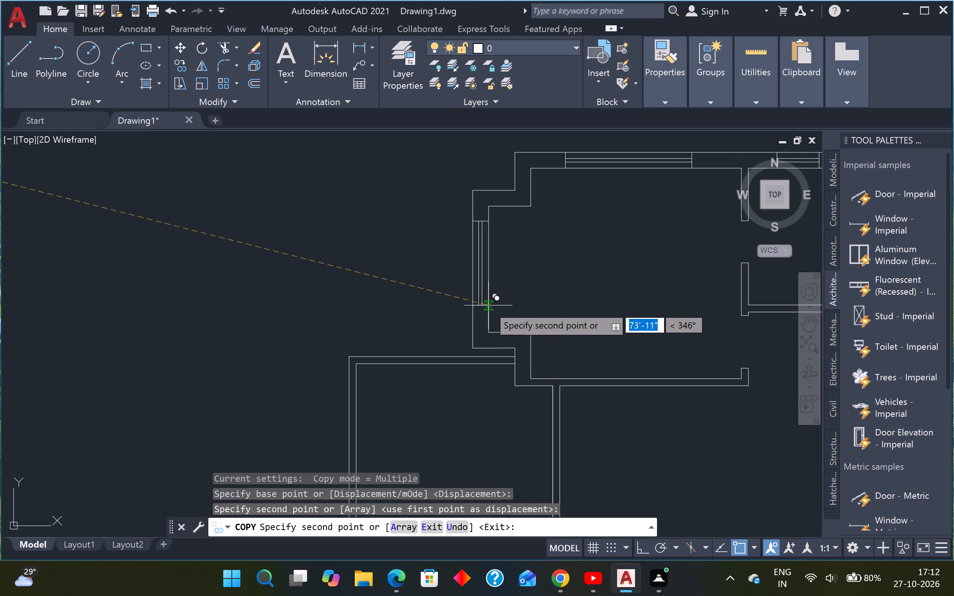
left_click(488, 305)
scroll(500, 287, "down", 3)
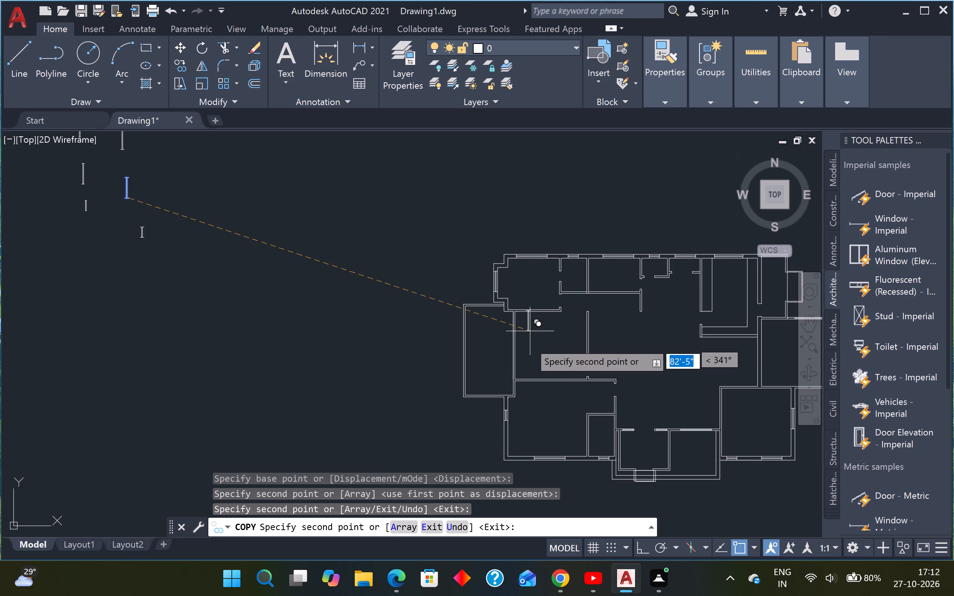
End the Copy command without placing a further copy of the vertical 4' window.
scroll(569, 380, "down", 2)
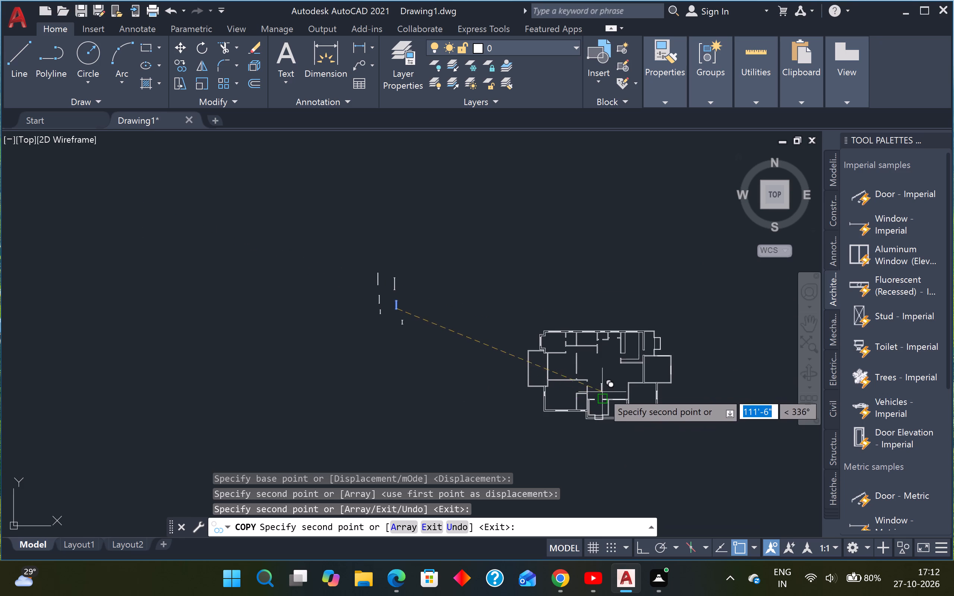
scroll(607, 383, "up", 2)
key("Escape")
key("Escape")
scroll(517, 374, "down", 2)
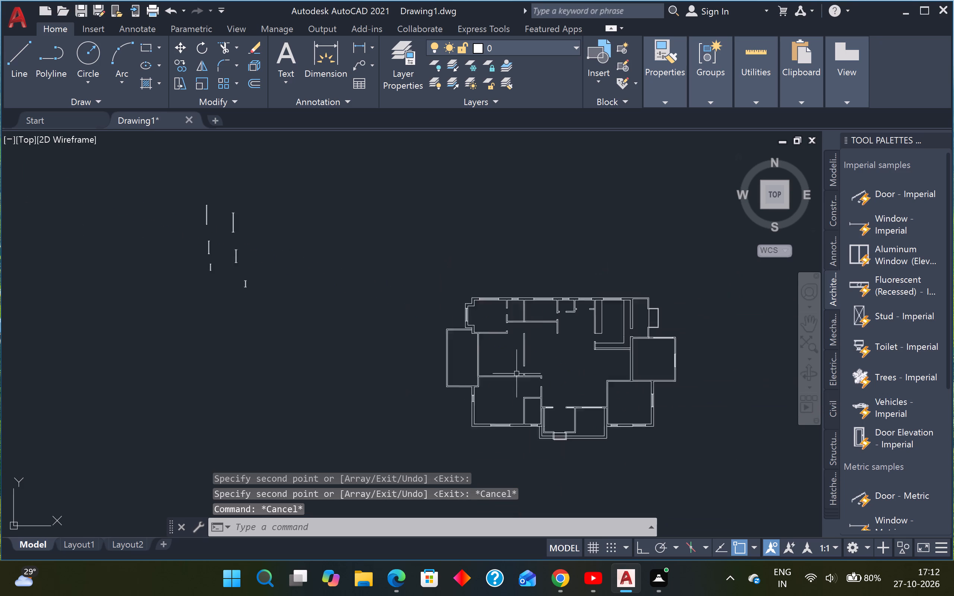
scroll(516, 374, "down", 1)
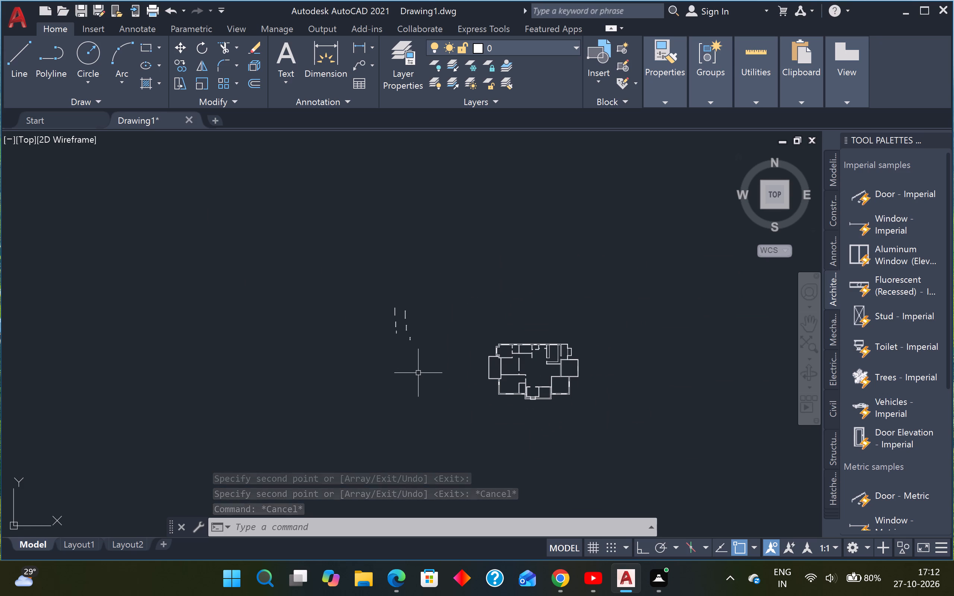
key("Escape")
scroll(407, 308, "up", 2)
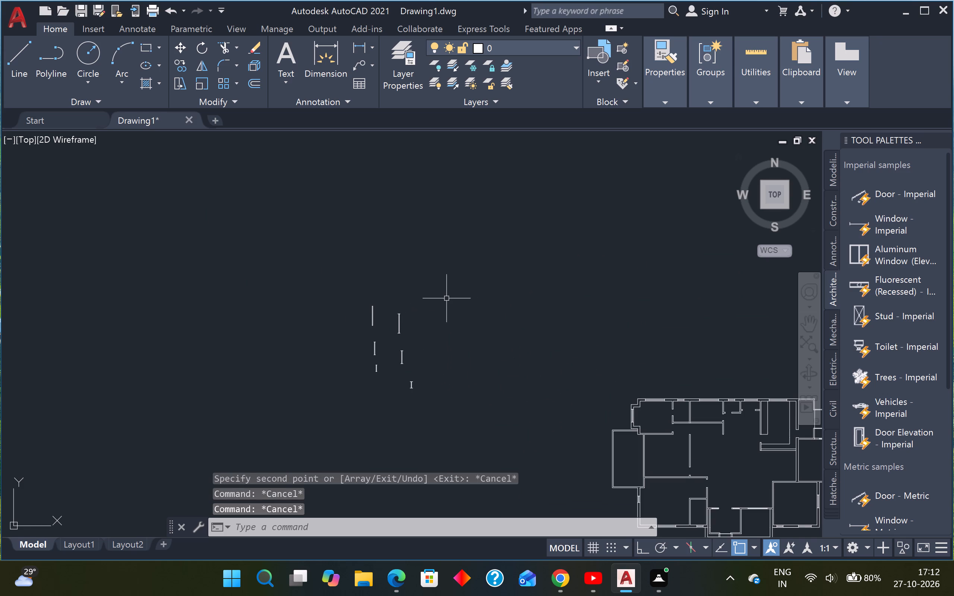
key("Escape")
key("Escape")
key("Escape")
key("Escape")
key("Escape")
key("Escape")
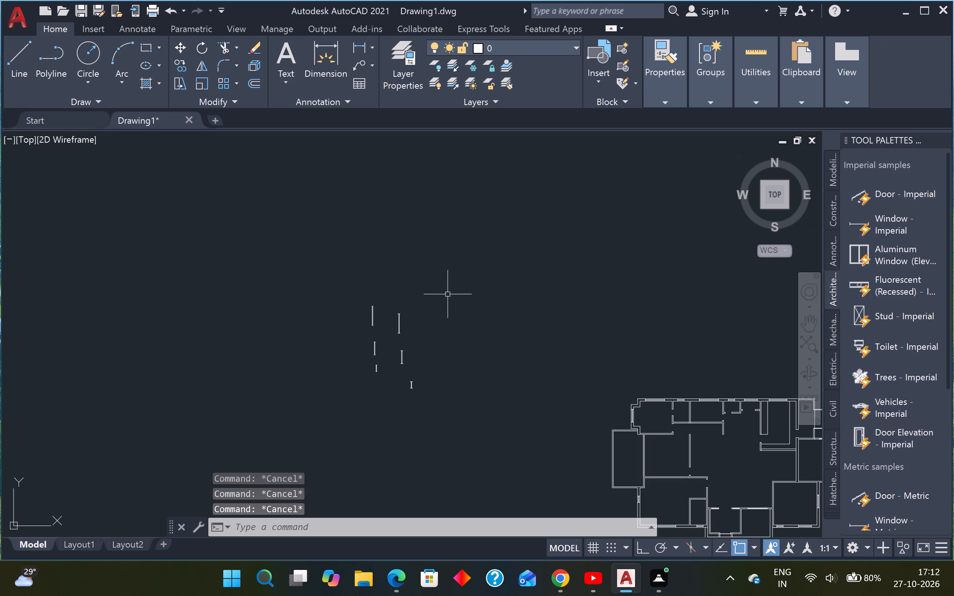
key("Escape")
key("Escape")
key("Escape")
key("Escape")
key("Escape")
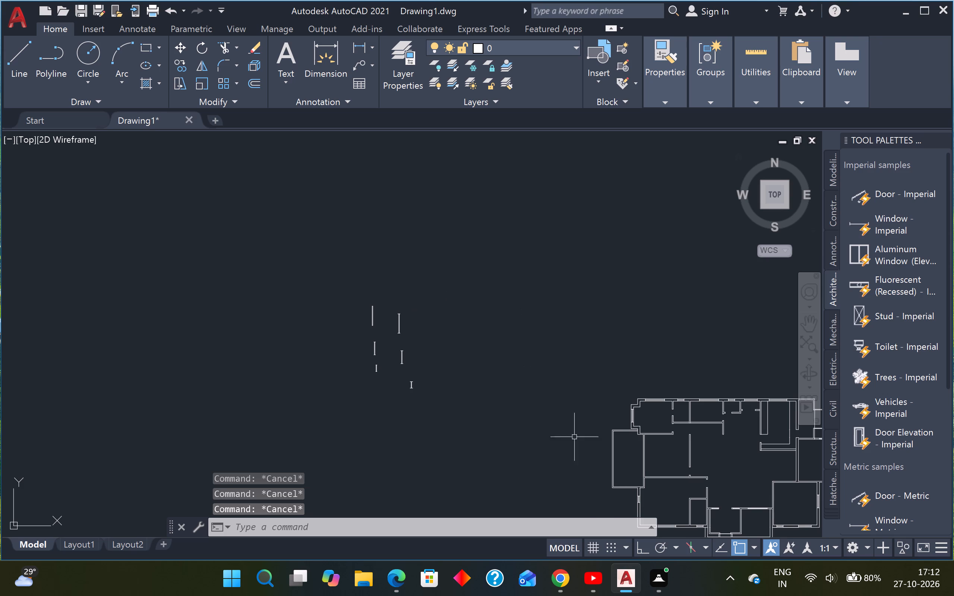
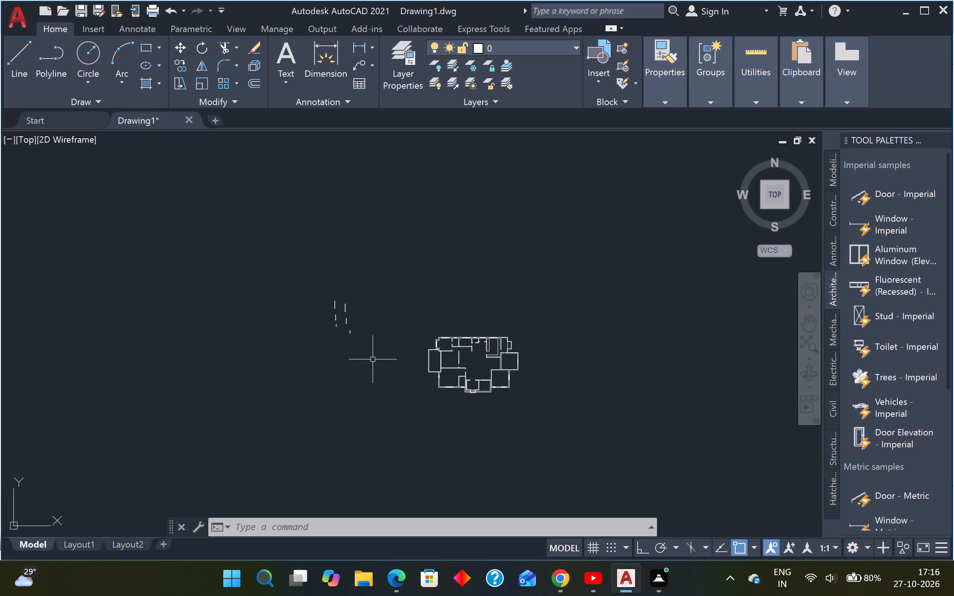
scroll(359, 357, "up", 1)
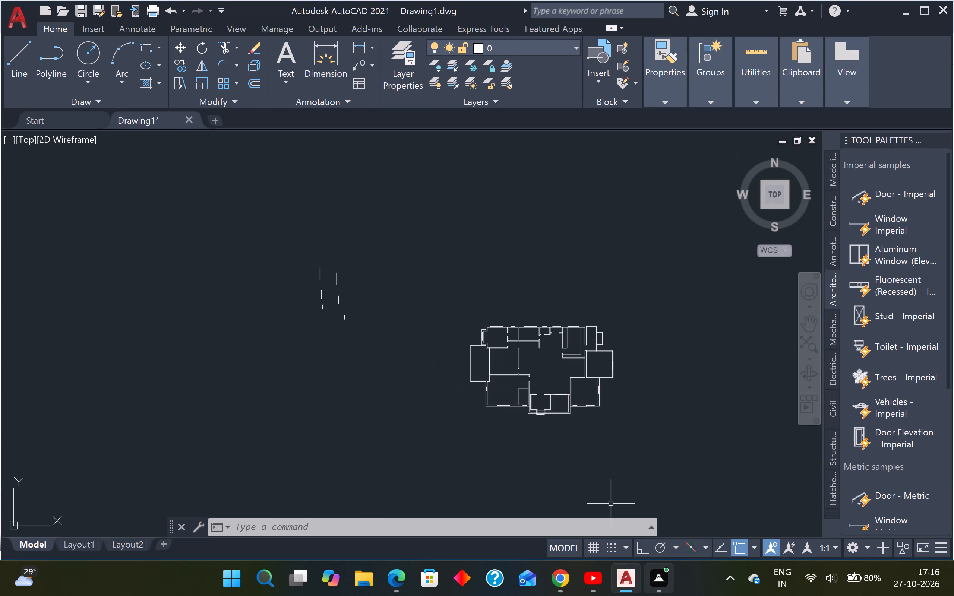
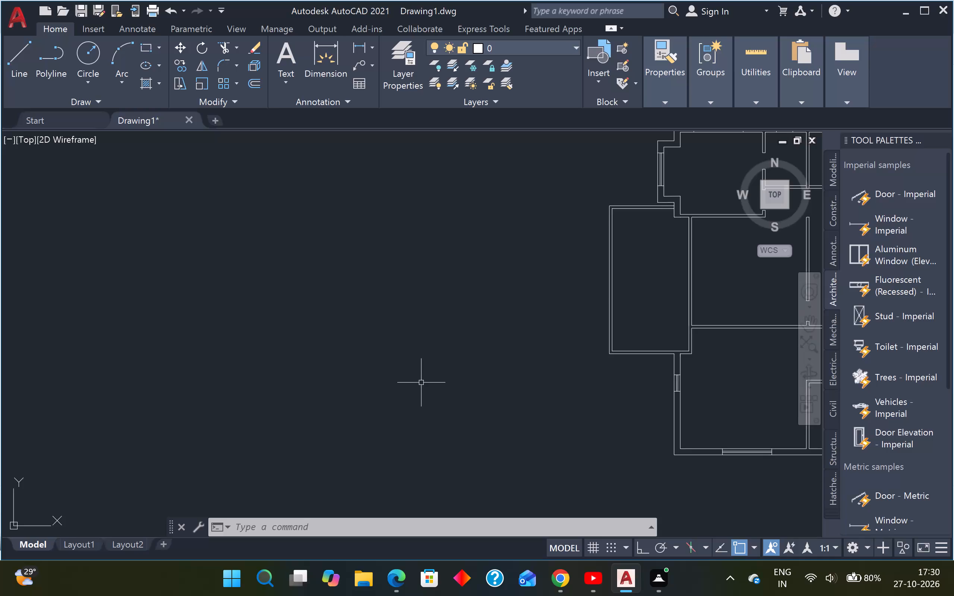
Offset the lower and left inner wall lines of the lower-right room 5' into the room.
scroll(421, 383, "down", 1)
middle_click_drag(405, 391, 145, 362)
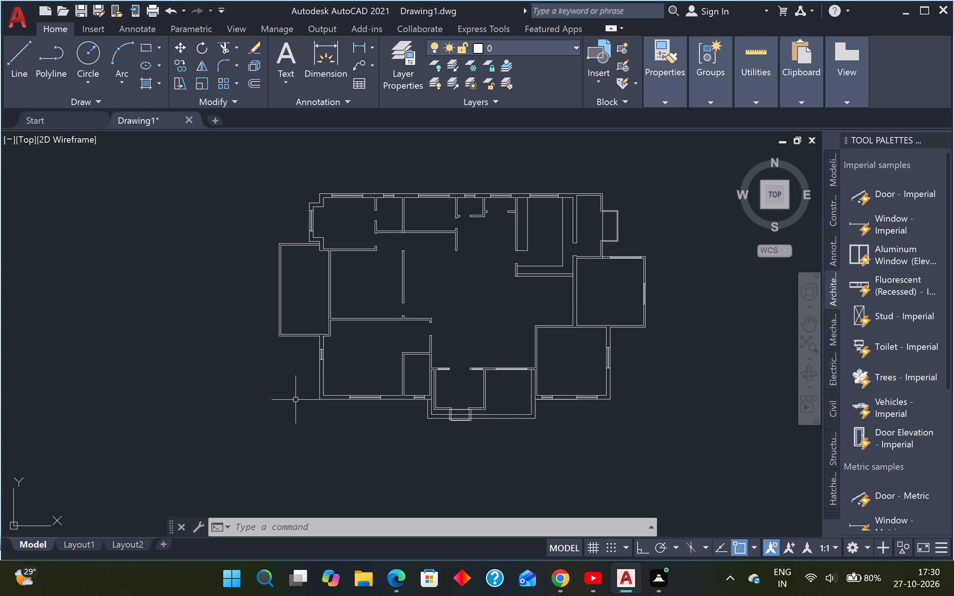
scroll(543, 385, "up", 2)
middle_click_drag(546, 387, 479, 380)
key("Escape")
key("Escape")
type("O")
key("space")
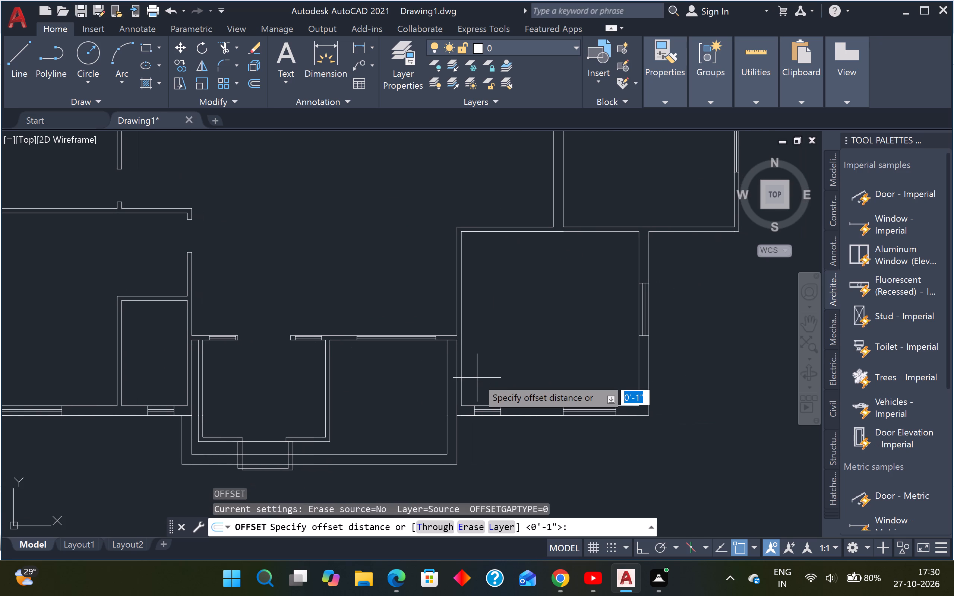
type("5'")
key("Return")
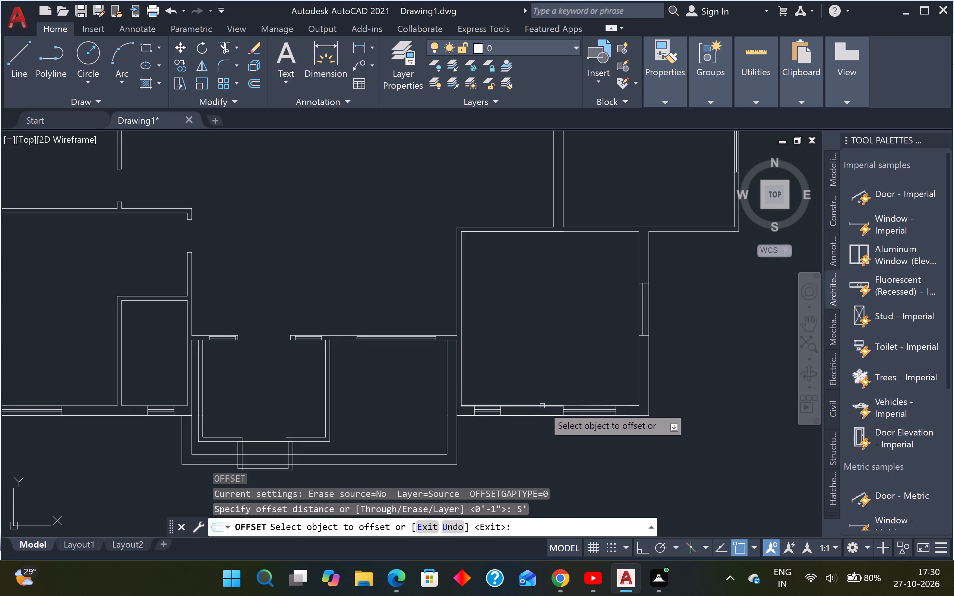
left_click(542, 405)
left_click(524, 374)
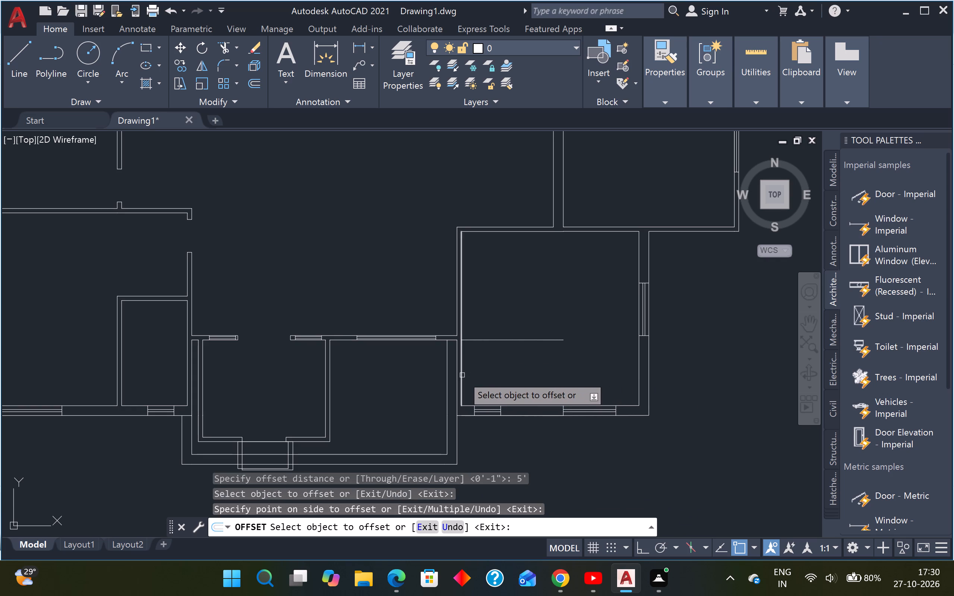
left_click(462, 375)
left_click(518, 374)
key("Escape")
key("Escape")
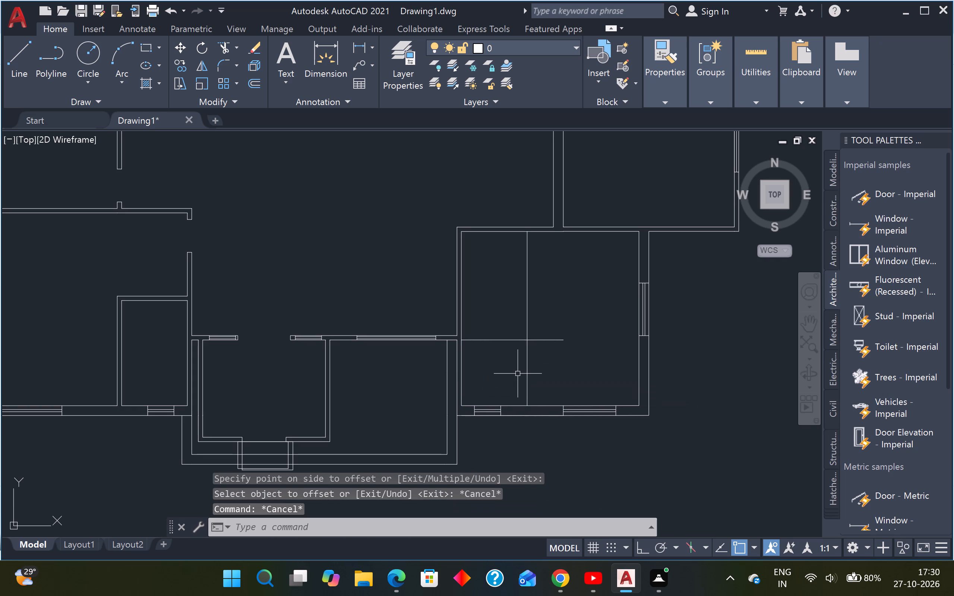
Trim the two offset lines beyond their intersection so they form a square corner enclosure.
type("TR")
key("space")
left_click(548, 315)
left_click(553, 359)
left_click(549, 299)
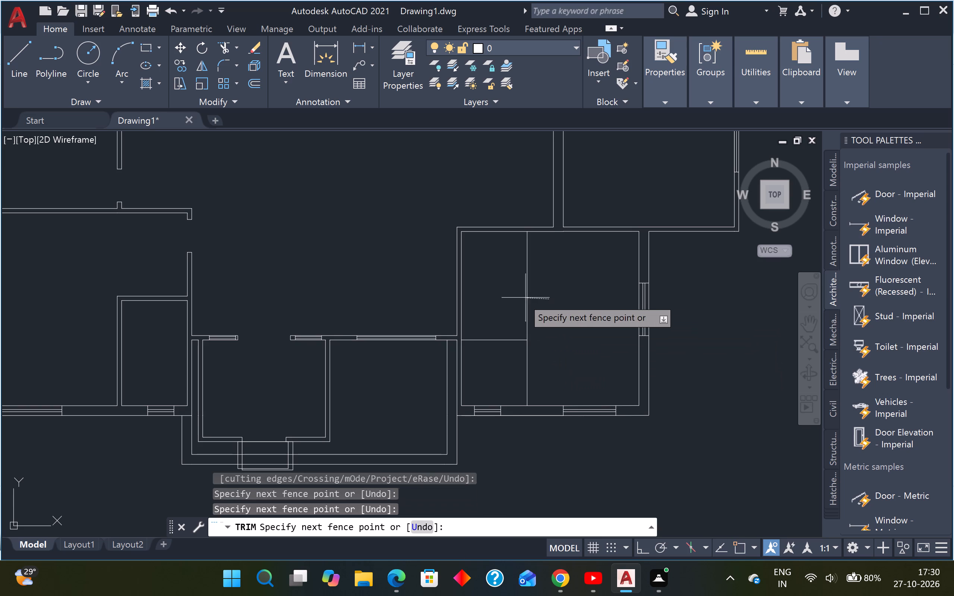
left_click(513, 297)
key("Escape")
key("Escape")
Offset the enclosure's top and right lines 4" inward to give the partitions thickness.
type("O")
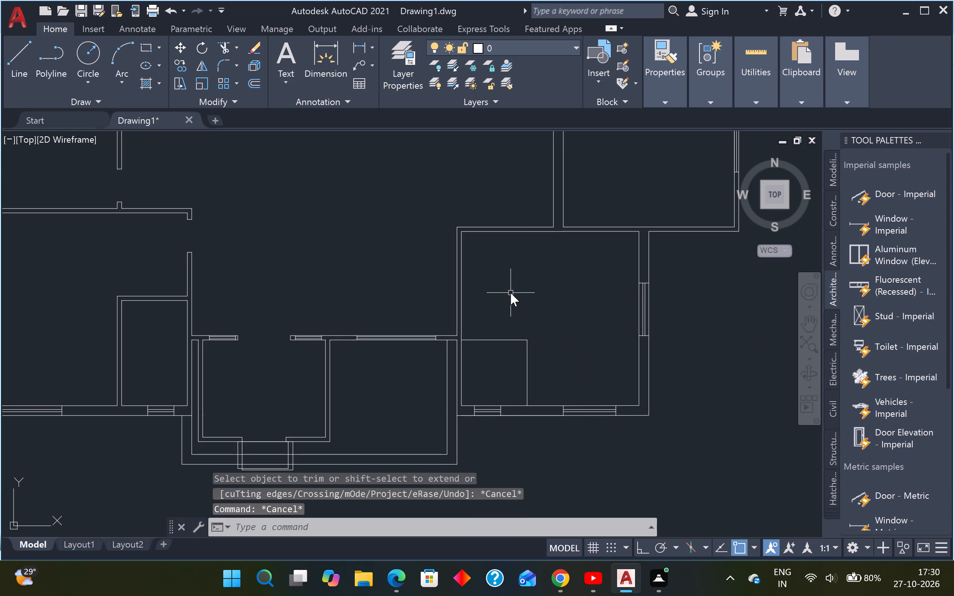
key("space")
type("4\"")
key("Return")
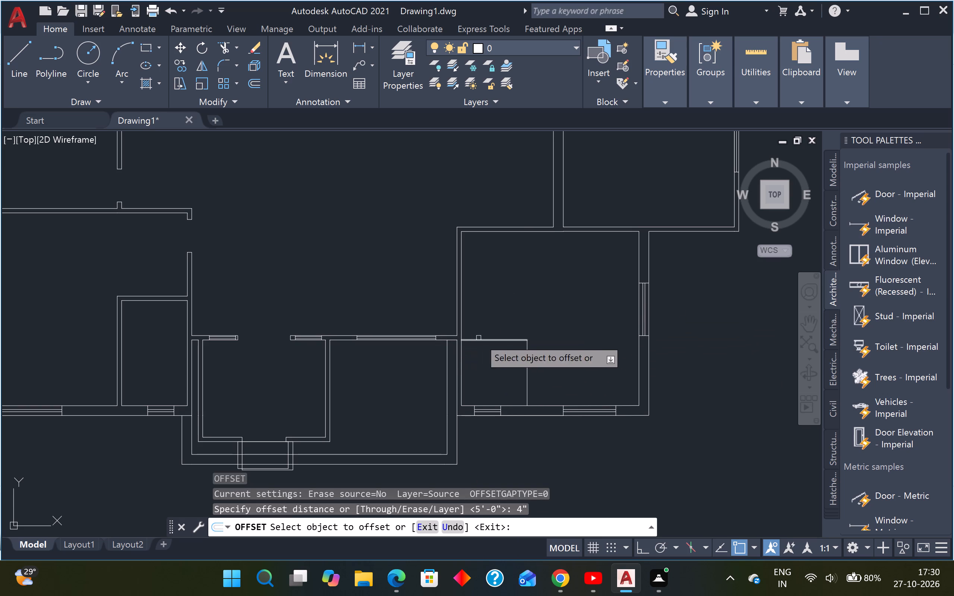
left_click(495, 340)
left_click(494, 354)
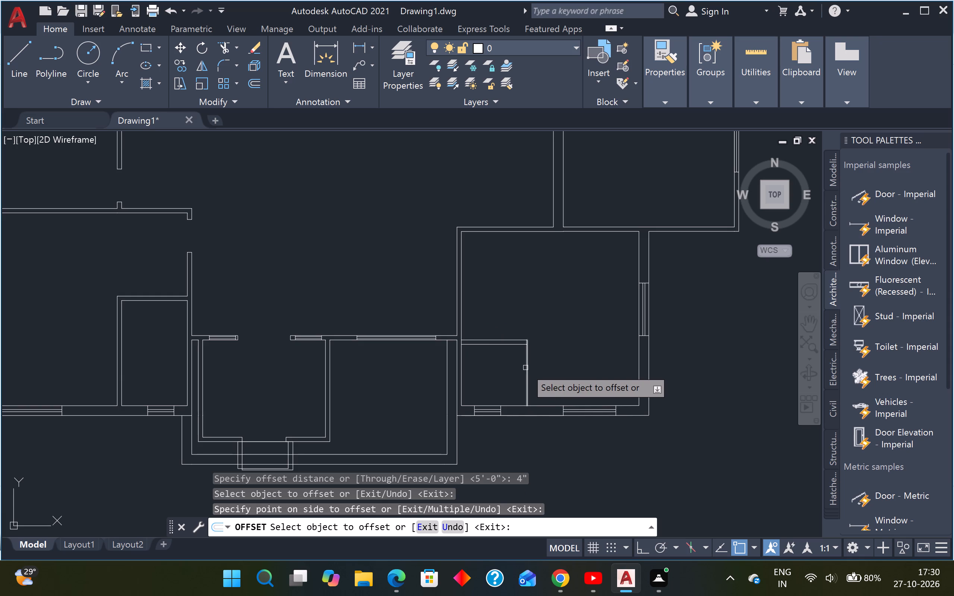
left_click_drag(525, 368, 508, 369)
left_click(489, 371)
key("Escape")
key("Escape")
Trim the overlapping ends of the inner partition lines at the enclosure's upper-right corner.
type("TR")
key("space")
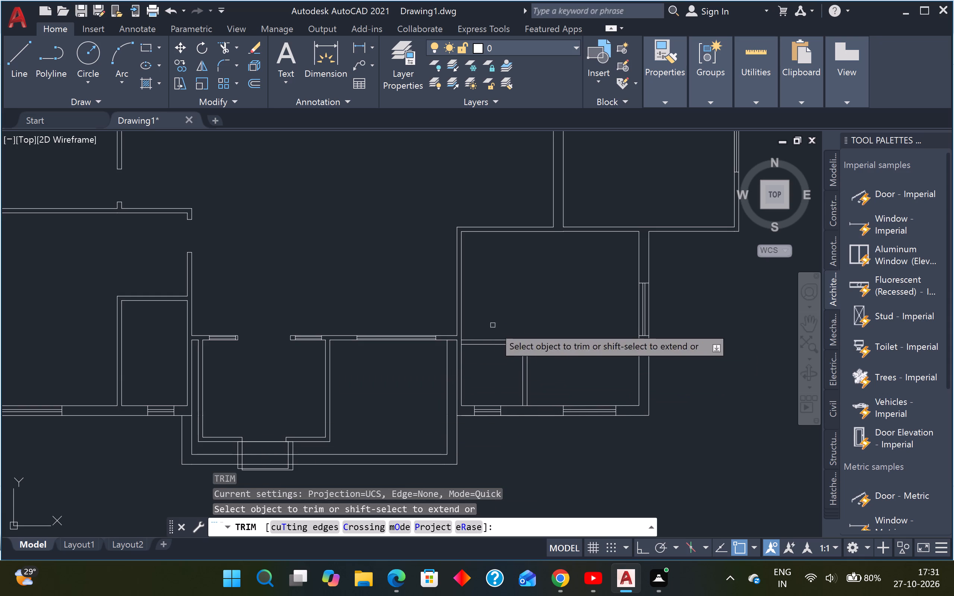
scroll(533, 353, "up", 3)
scroll(508, 319, "up", 2)
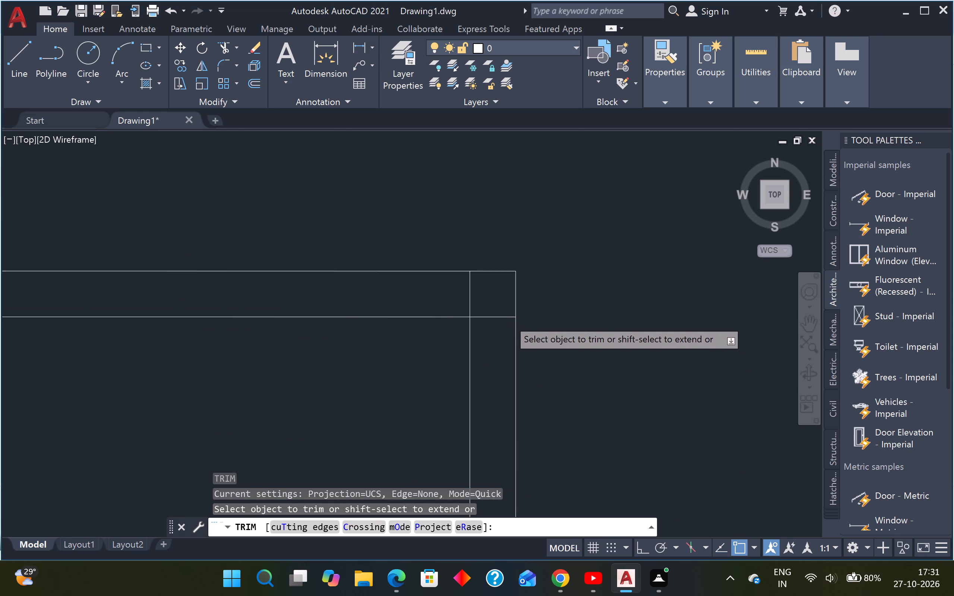
scroll(508, 319, "up", 1)
scroll(440, 321, "up", 2)
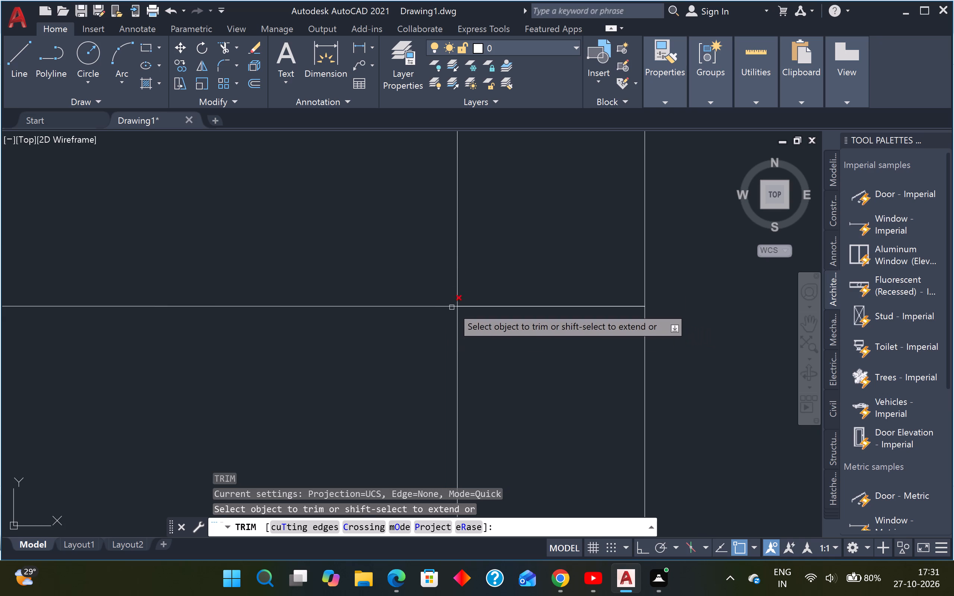
left_click_drag(435, 230, 528, 364)
scroll(505, 305, "down", 4)
scroll(236, 311, "down", 2)
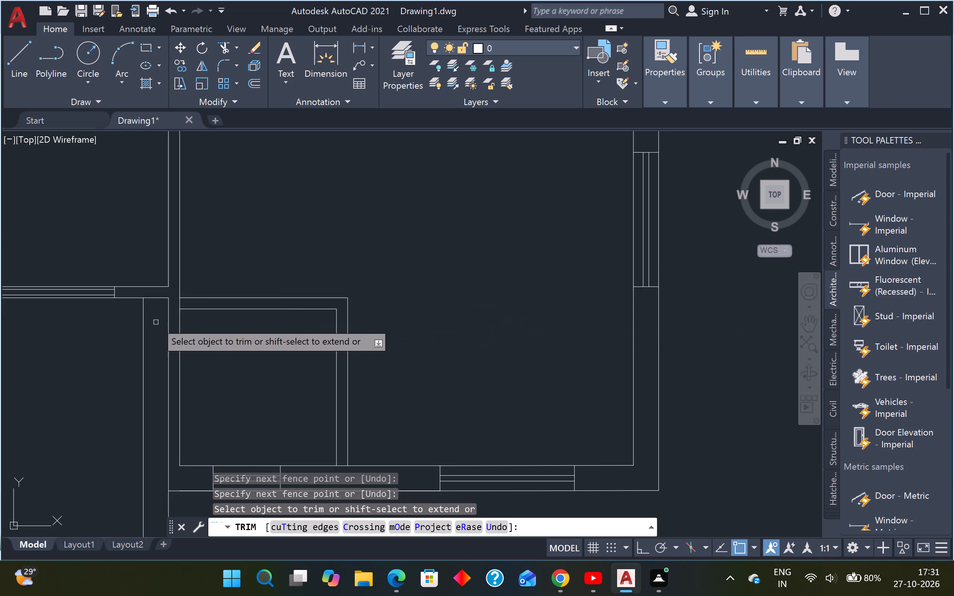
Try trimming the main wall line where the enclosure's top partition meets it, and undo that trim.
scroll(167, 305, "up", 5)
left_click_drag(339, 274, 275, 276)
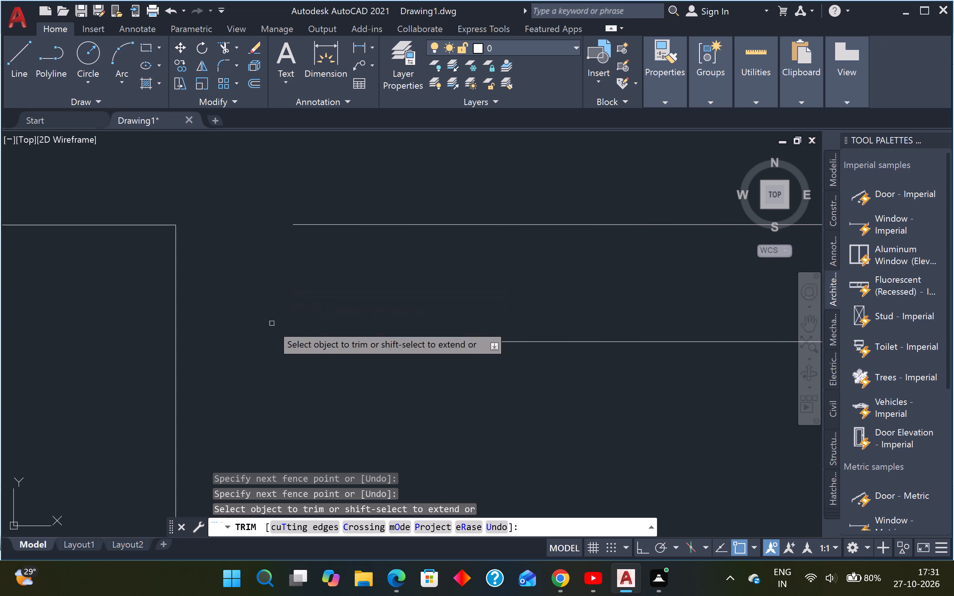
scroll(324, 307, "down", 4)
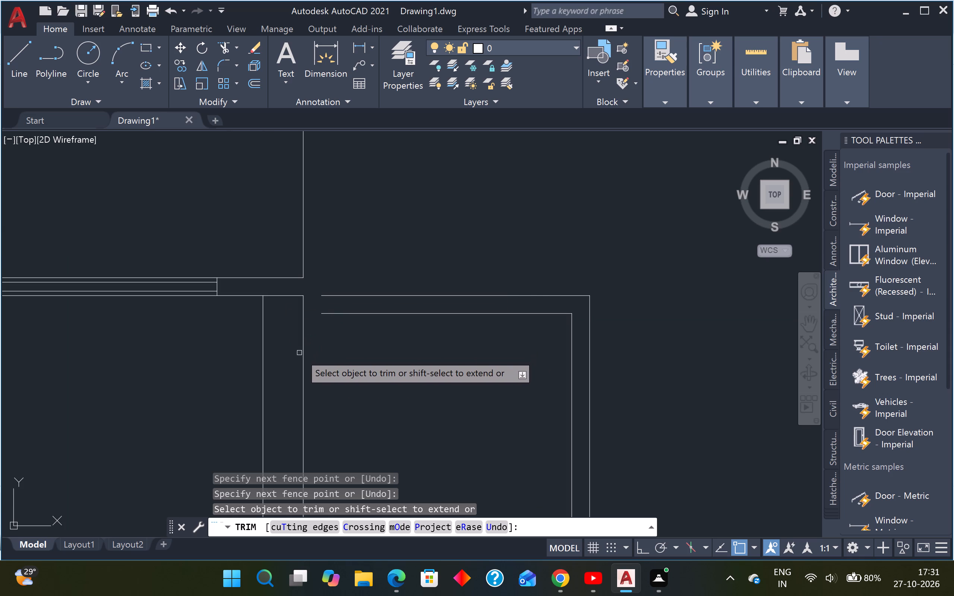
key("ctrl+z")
Trim the room's left wall line between the two lines of the enclosure's top partition.
scroll(308, 330, "down", 5)
middle_click_drag(285, 343, 683, 361)
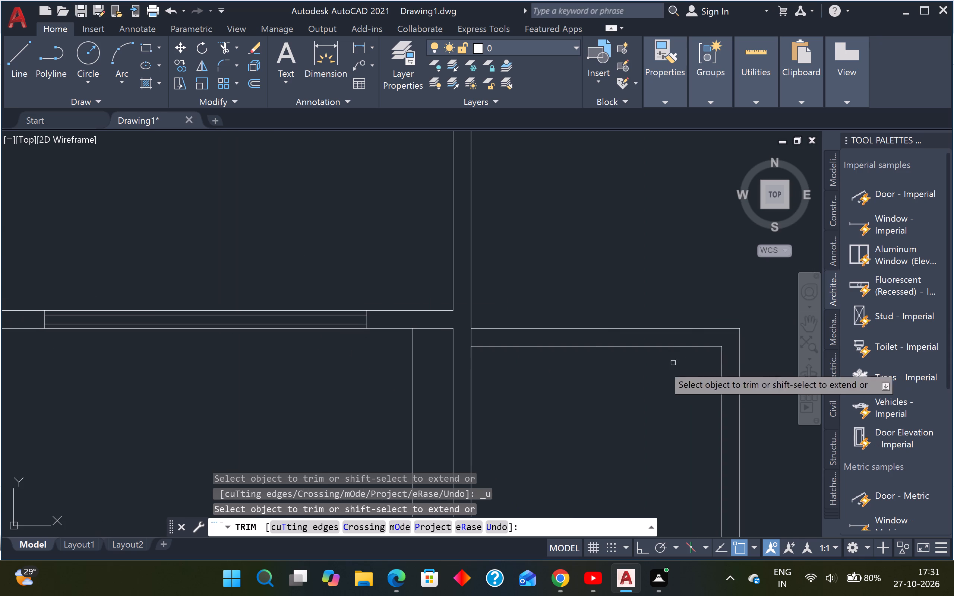
scroll(475, 334, "up", 3)
left_click(480, 335)
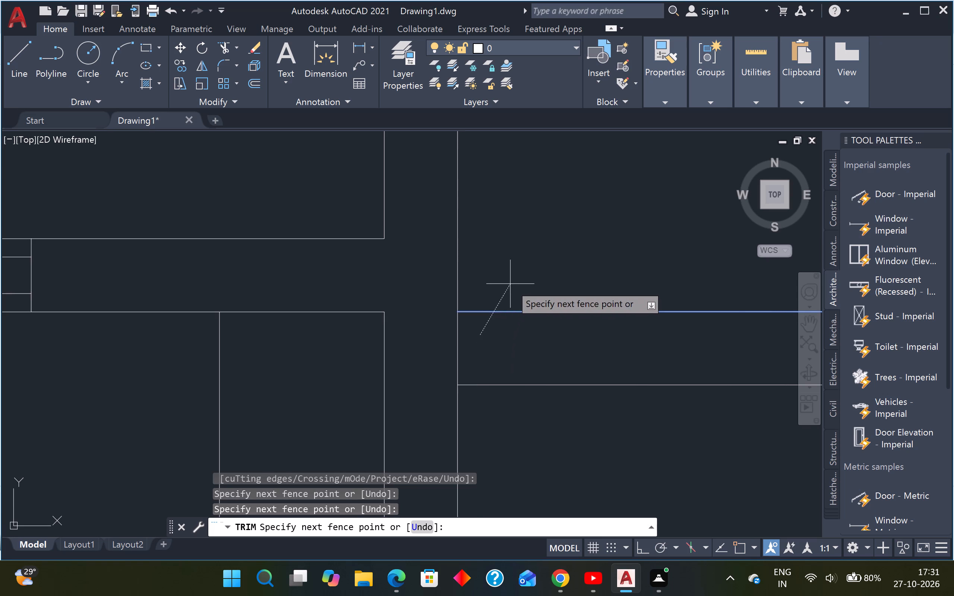
left_click(510, 284, "shift")
left_click(508, 346, "shift")
left_click(505, 395, "shift")
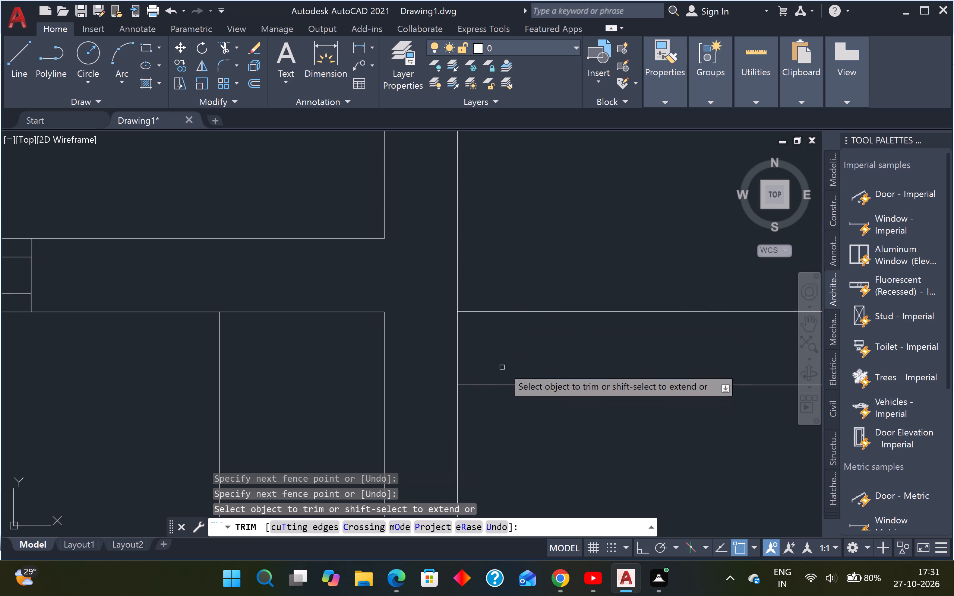
left_click_drag(500, 337, 496, 333)
left_click(446, 340)
scroll(467, 336, "down", 7)
middle_click_drag(536, 309, 492, 321)
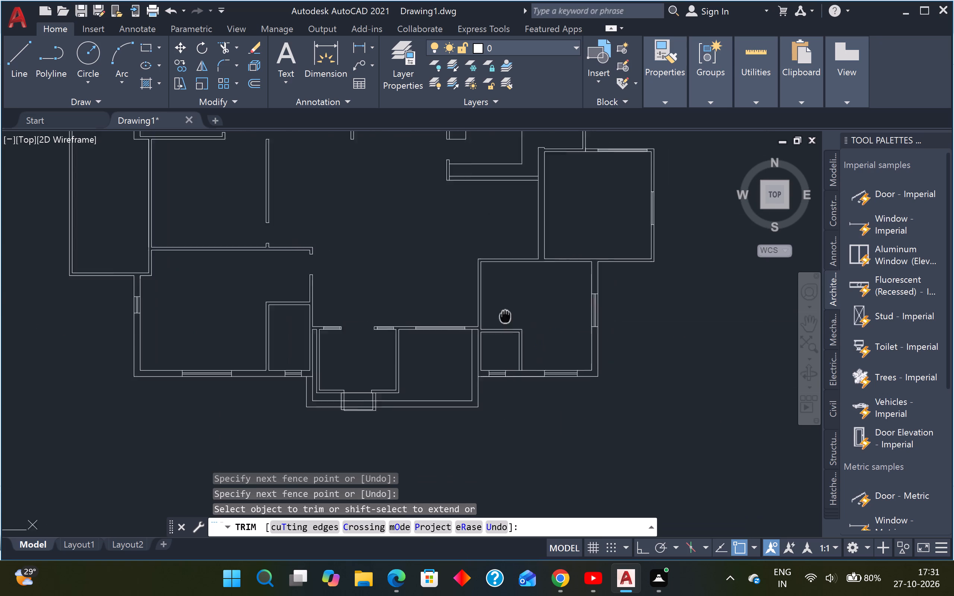
middle_click_drag(492, 321, 457, 337)
key("Escape")
key("Escape")
key("Escape")
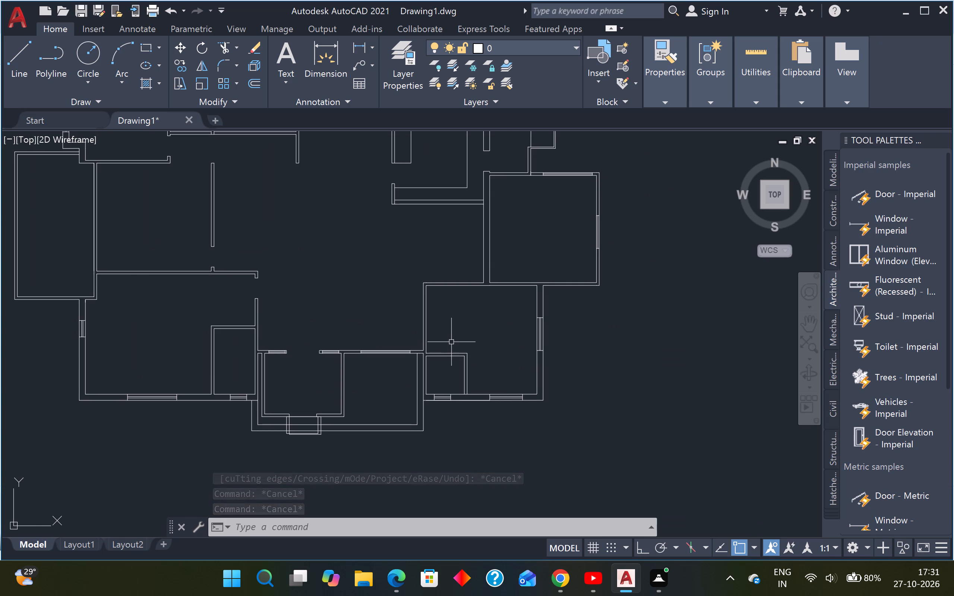
key("Escape")
key("Escape")
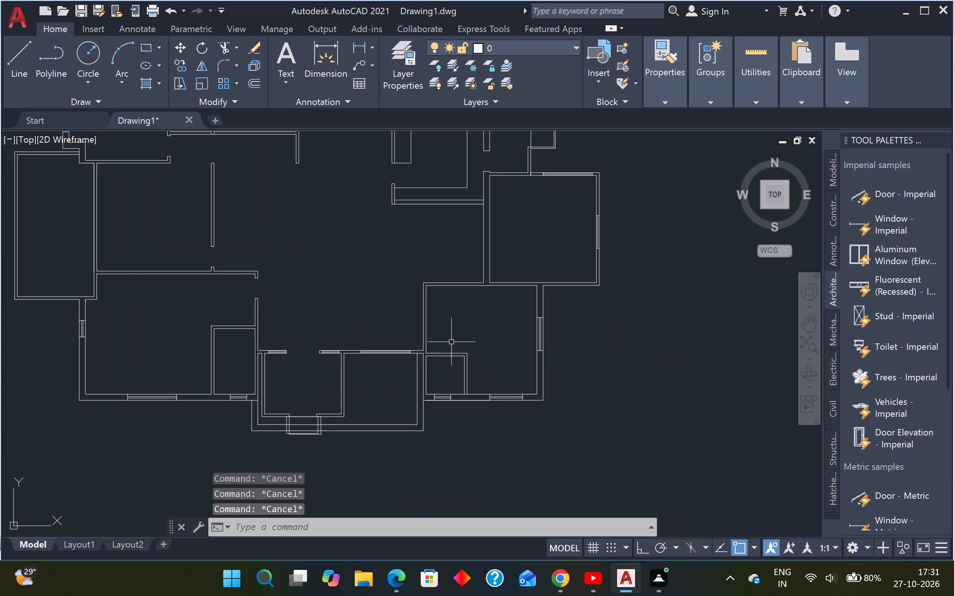
With Ortho on, draw a horizontal line from the enclosure's inner upper-right corner across the right partition, just past its outer line.
type("L")
key("space")
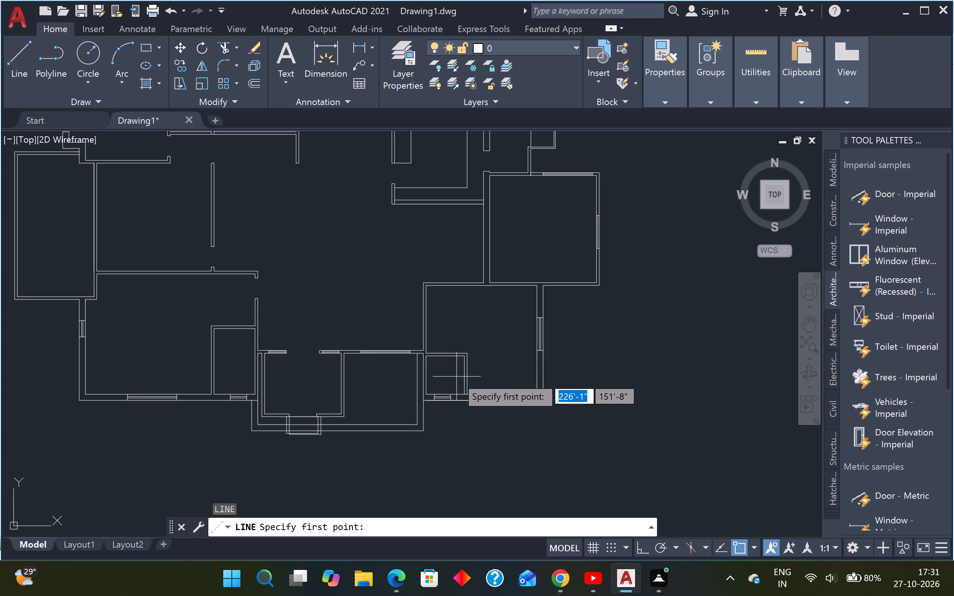
scroll(456, 377, "up", 4)
scroll(507, 250, "up", 3)
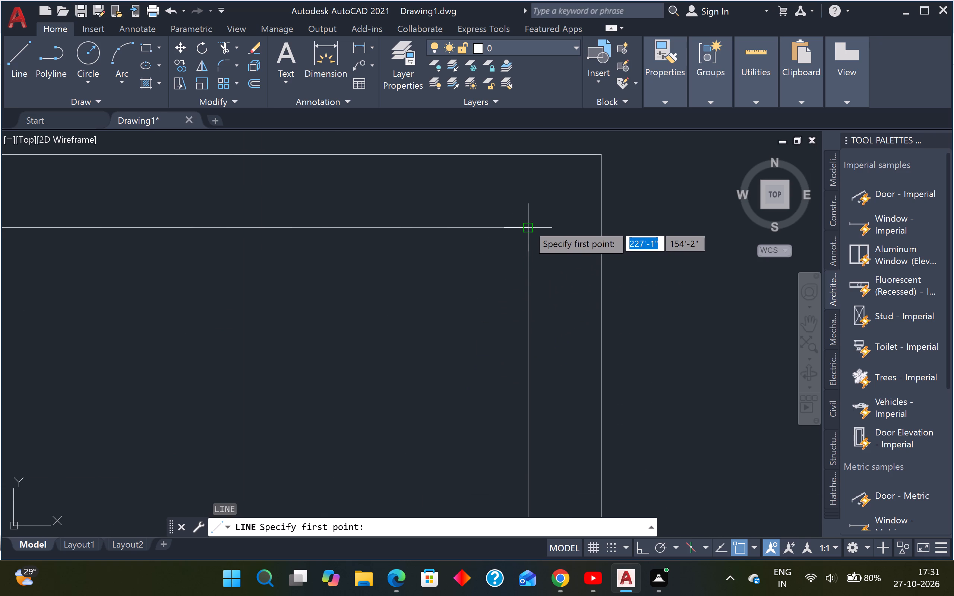
left_click(527, 226)
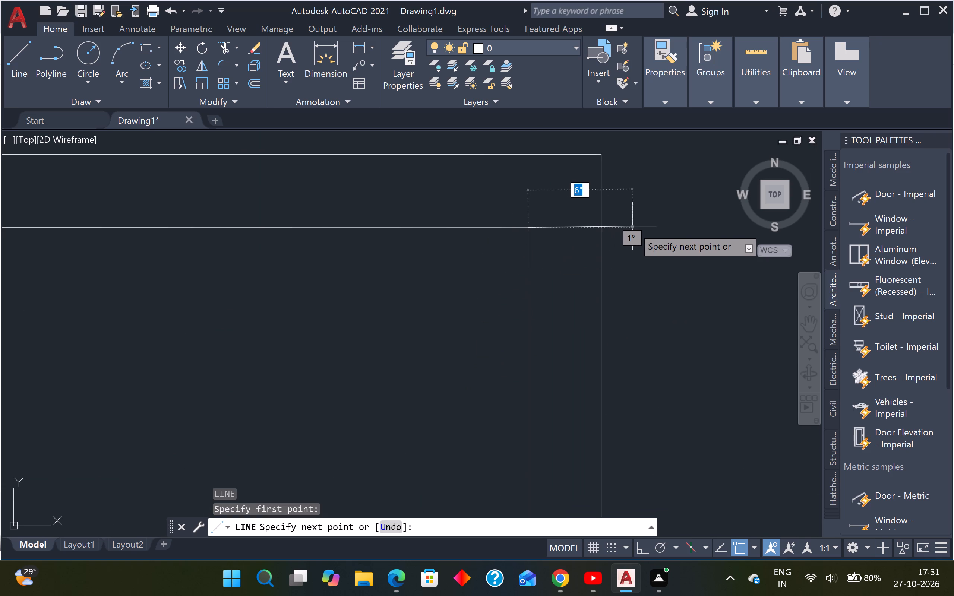
key("F8")
left_click(642, 251)
key("Escape")
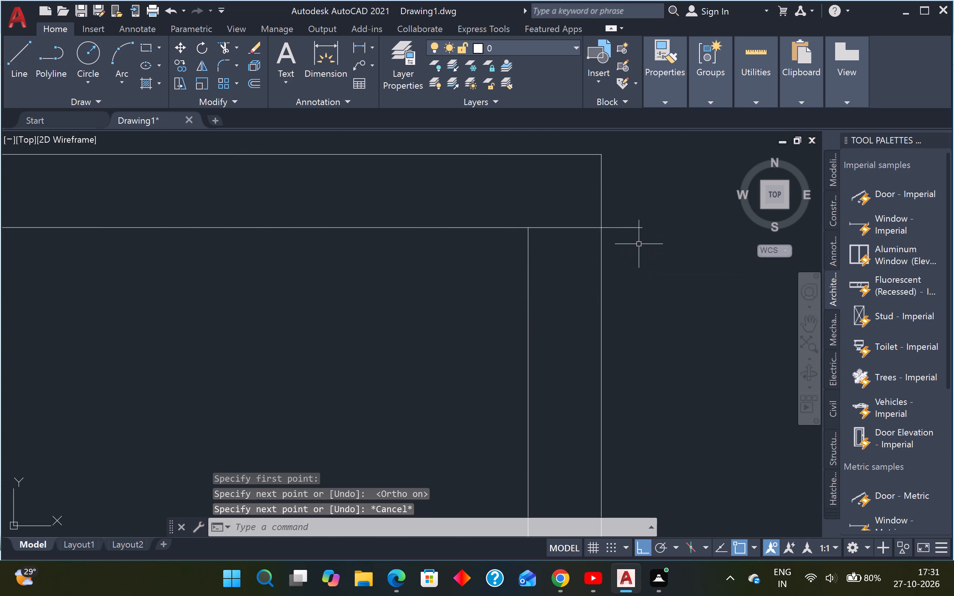
Trim the new horizontal line's overhang beyond the right partition's outer line.
key("t")
key("r")
key("space")
left_click(620, 217)
left_click(623, 236)
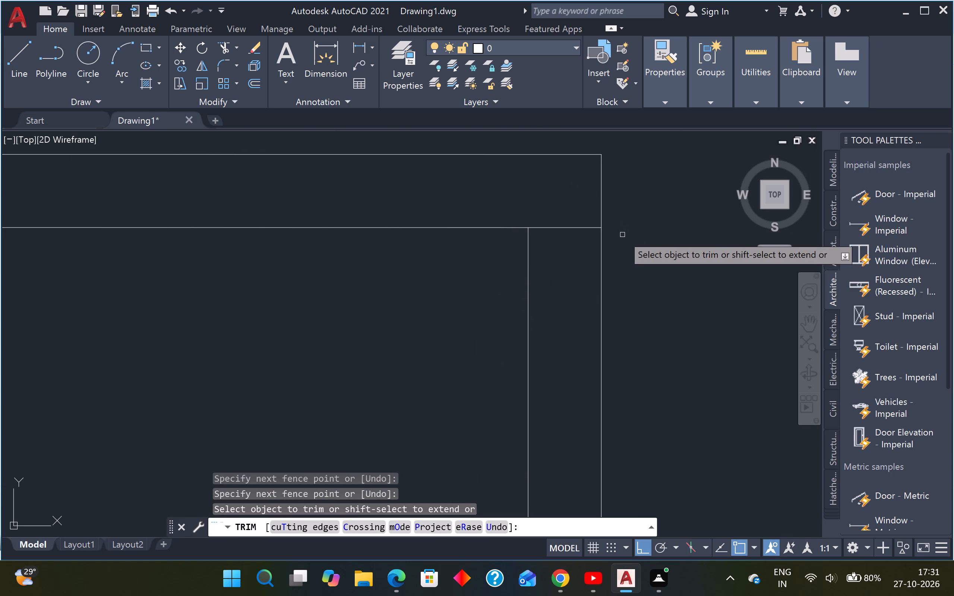
scroll(622, 235, "down", 2)
middle_click_drag(623, 240, 506, 262)
scroll(508, 268, "up", 1)
key("Escape")
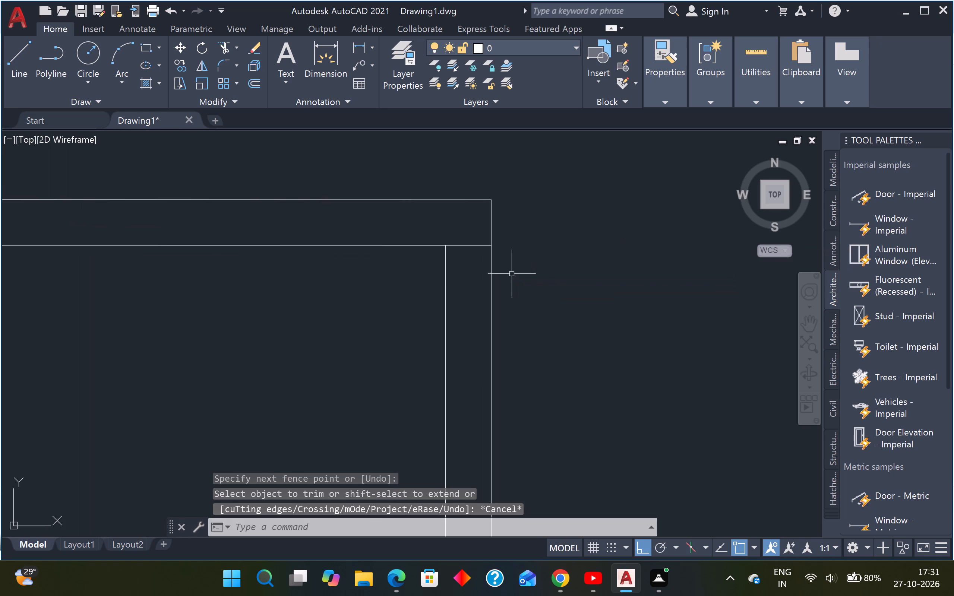
key("Escape")
Offset the short line across the right partition 6" downward.
type("O")
key("space")
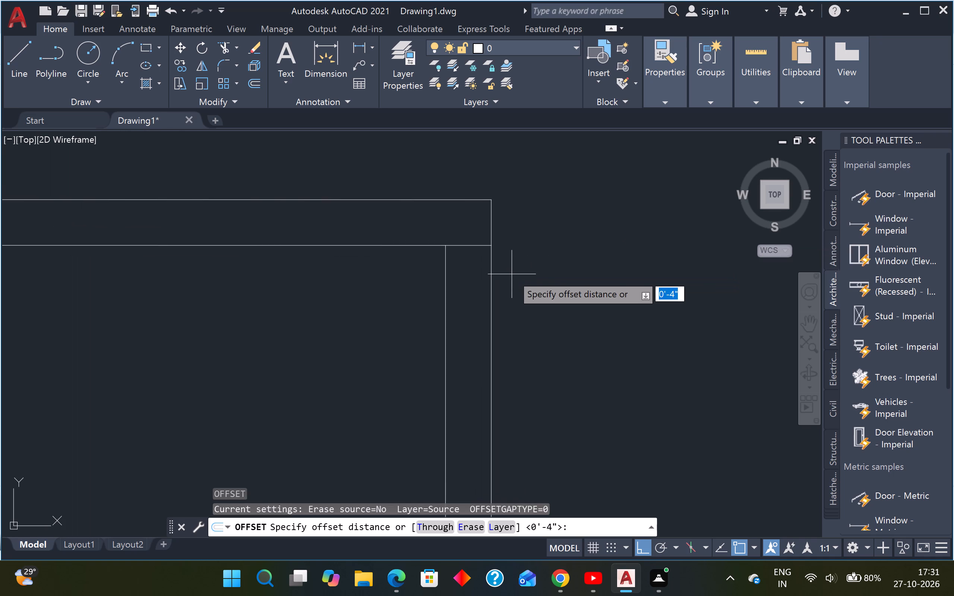
type("6\"")
key("Return")
key("Escape")
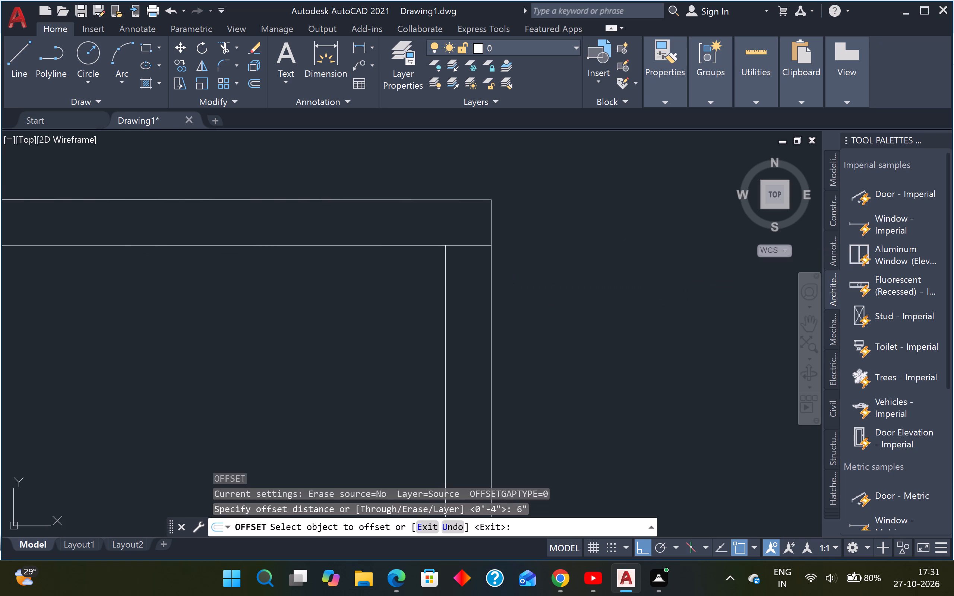
type("O")
key("space")
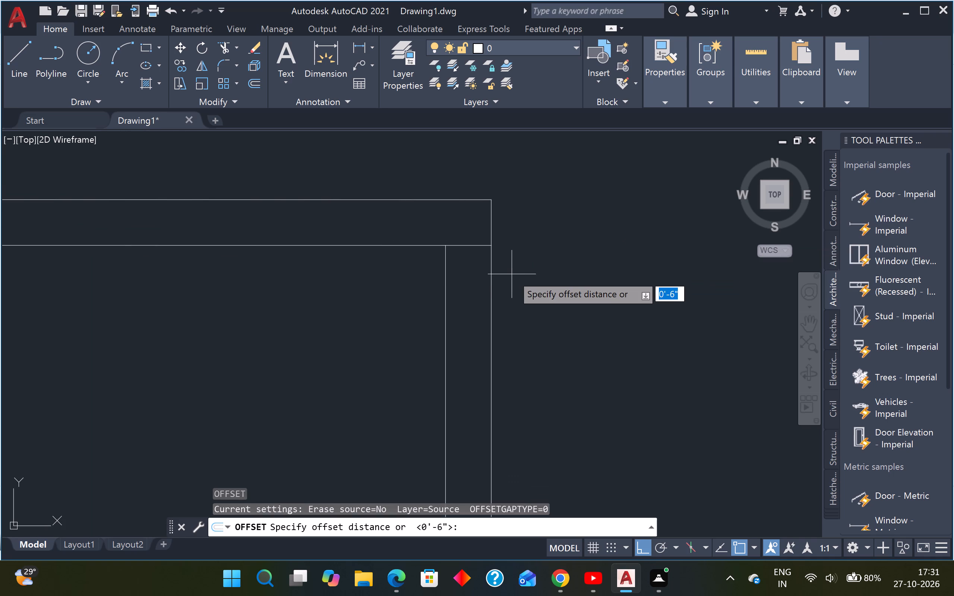
key("Return")
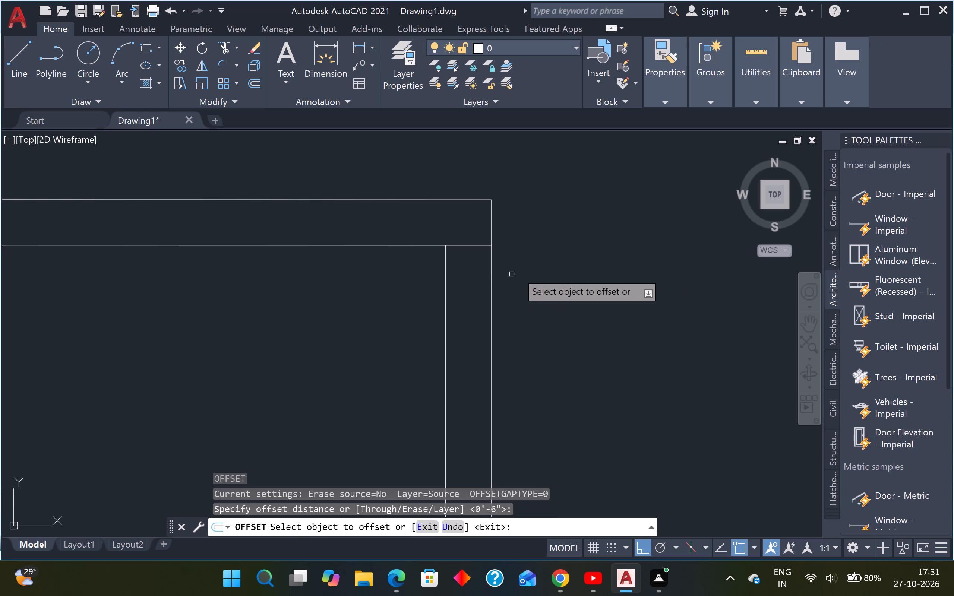
left_click(478, 245)
left_click(464, 314)
scroll(466, 321, "down", 4)
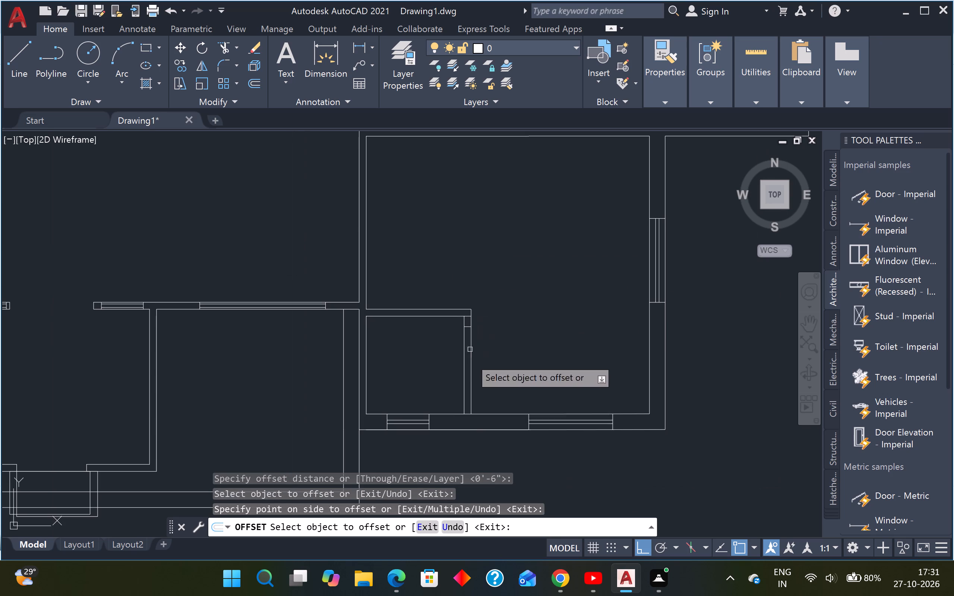
middle_click_drag(495, 365, 454, 349)
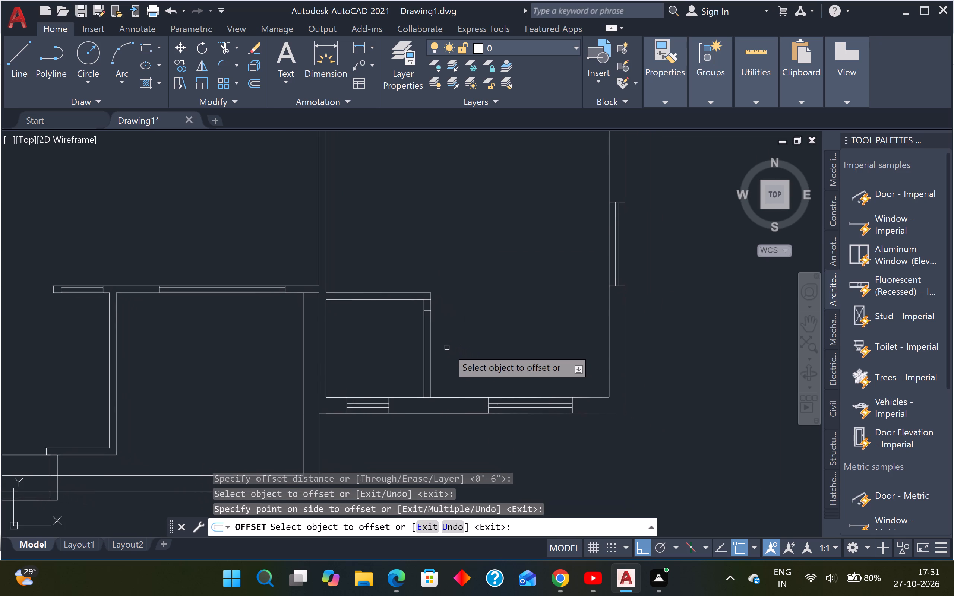
scroll(446, 348, "up", 1)
key("Escape")
key("Escape")
key("Escape")
key("Escape")
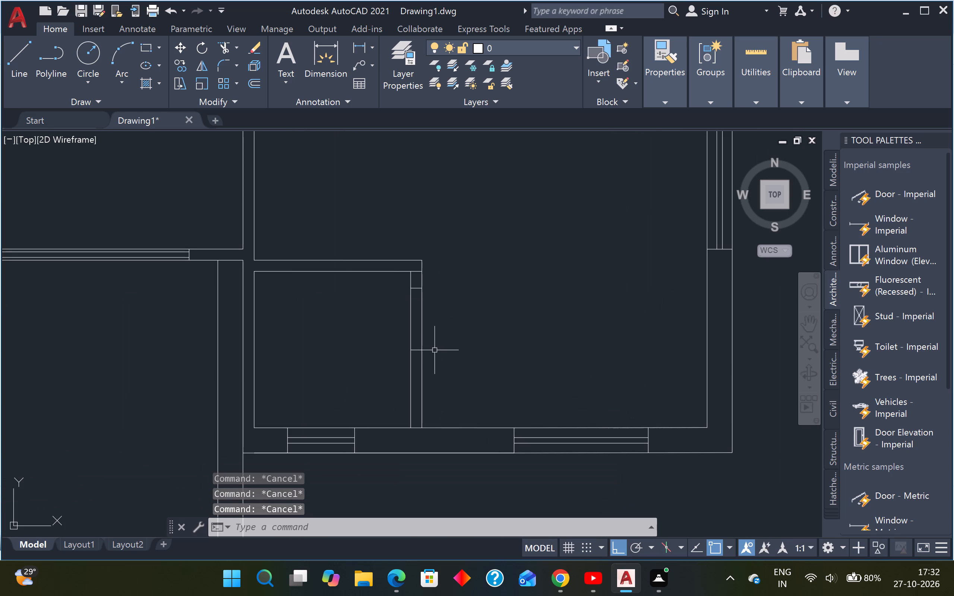
Offset the lower short line across the enclosure's right partition 2' downward.
type("O")
key("space")
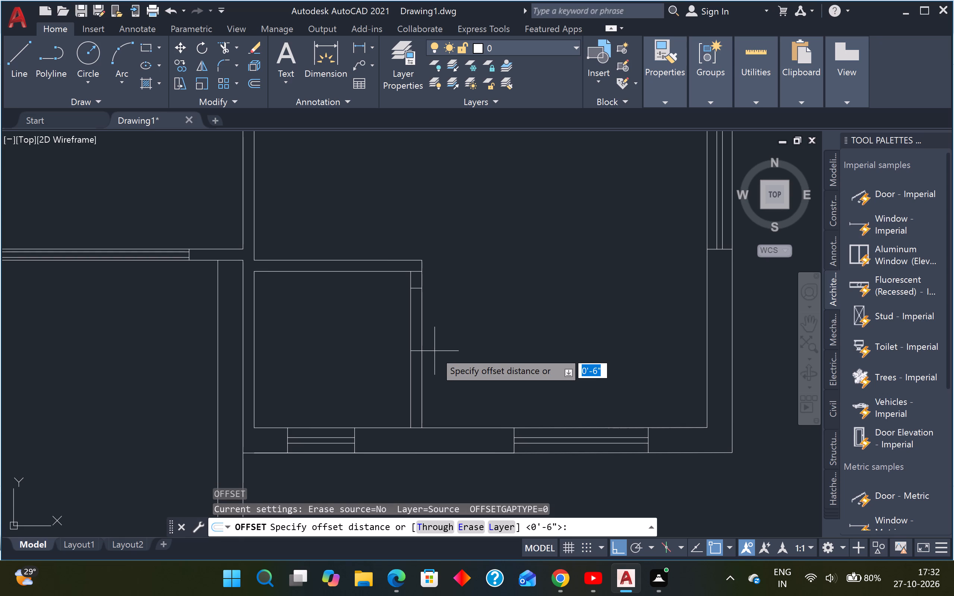
type("2'")
key("Return")
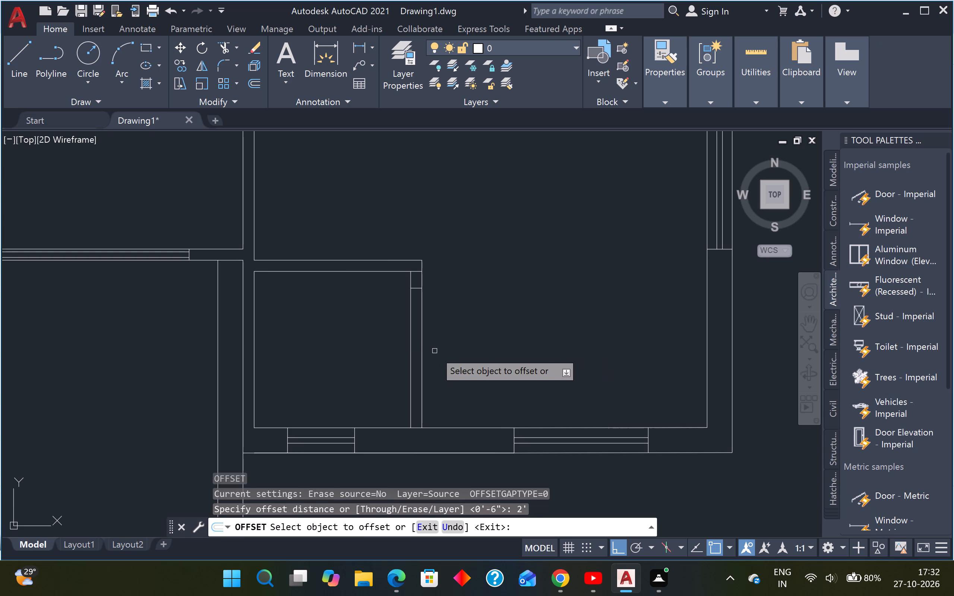
scroll(412, 287, "up", 3)
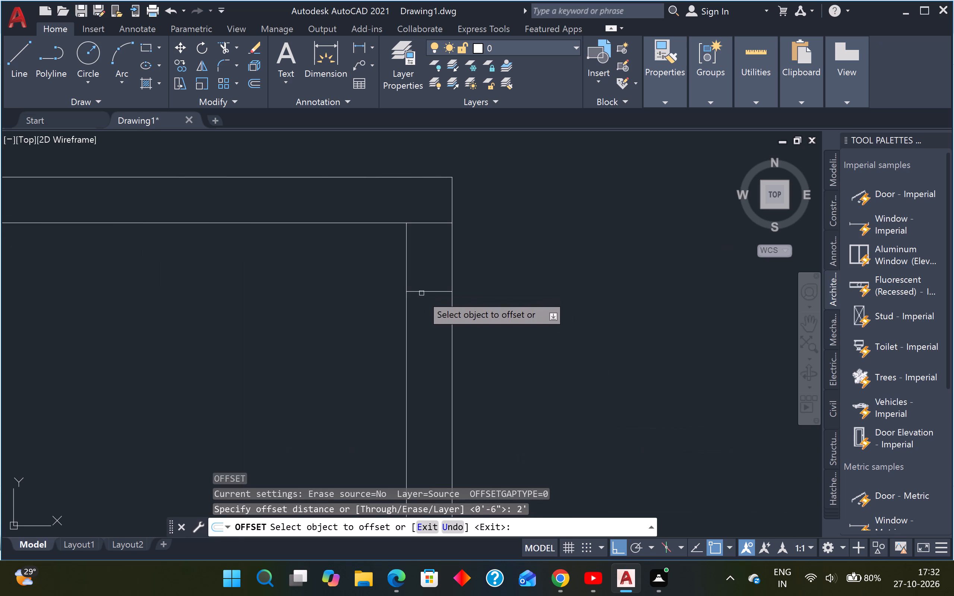
left_click(428, 291)
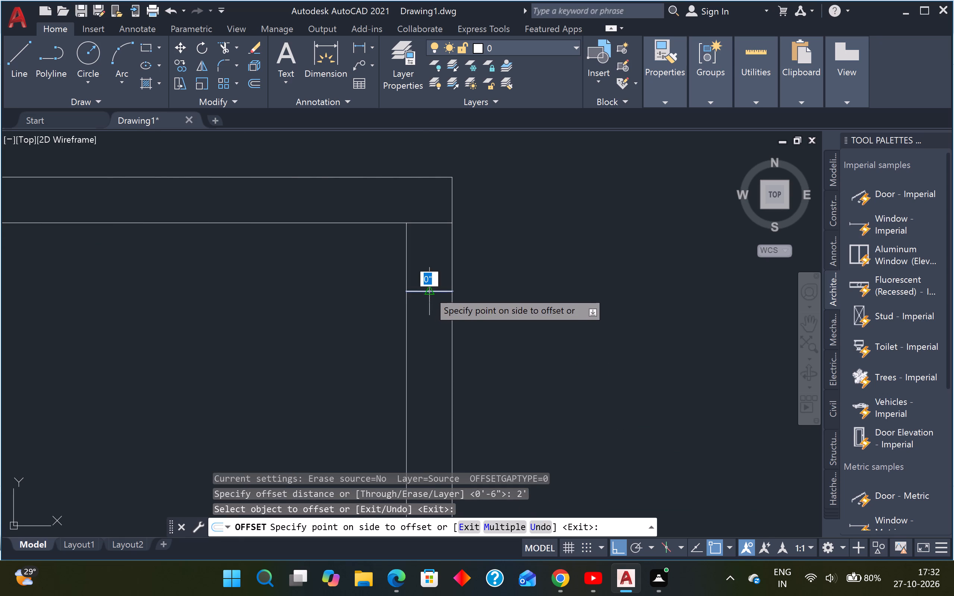
scroll(438, 370, "down", 3)
scroll(435, 407, "up", 2)
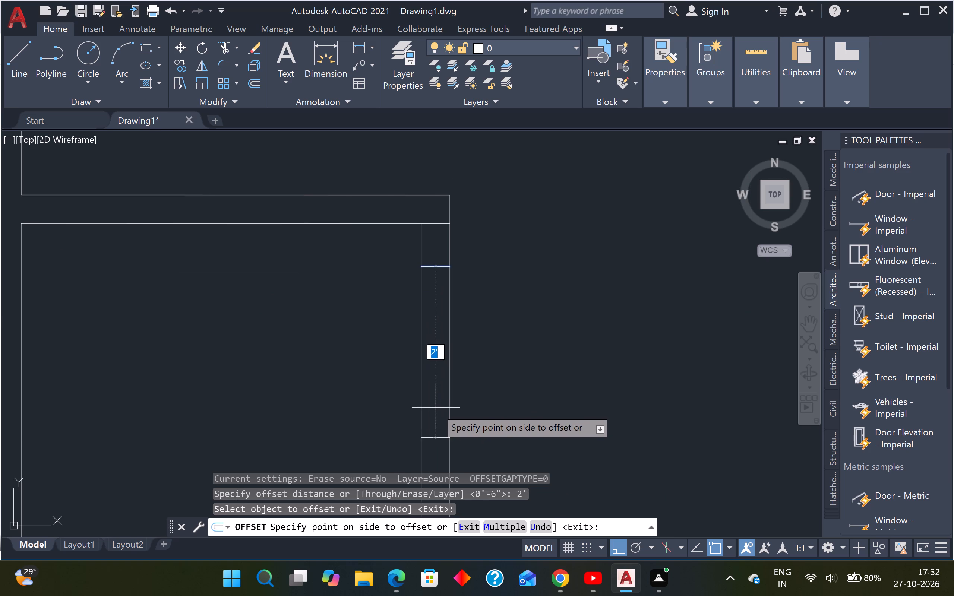
left_click(436, 408)
scroll(436, 407, "down", 1)
key("Escape")
key("Escape")
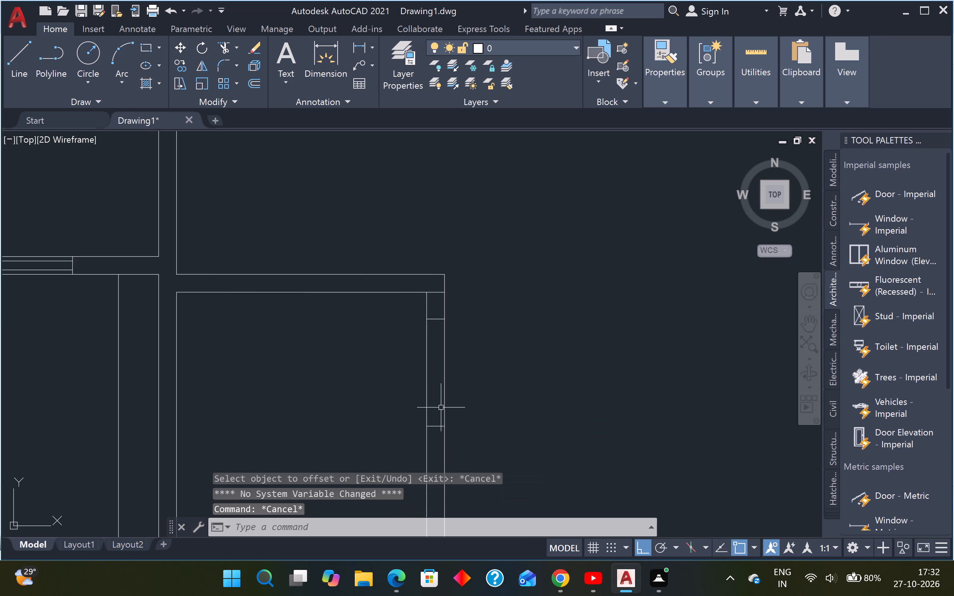
Trim both lines of the enclosure's right partition between the two short lines to open the 2' doorway.
key("t")
key("r")
key("space")
left_click_drag(471, 368, 467, 368)
left_click(373, 373)
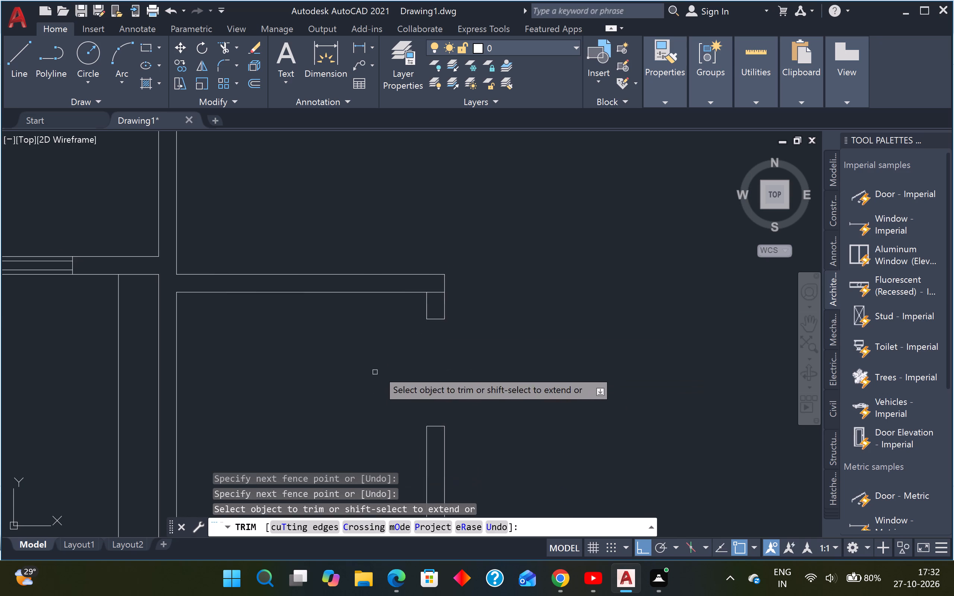
Trim the leftover short horizontal line between the right partition's two lines at the enclosure's upper-right corner.
scroll(453, 291, "up", 2)
left_click(412, 288)
left_click(411, 320)
scroll(411, 320, "down", 3)
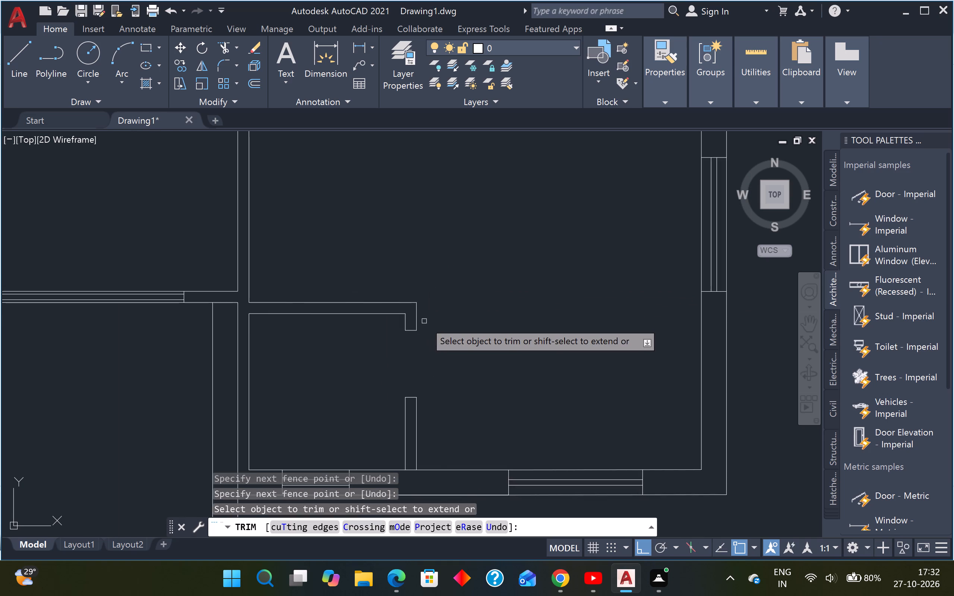
Trim the bottom wall's inner line between the two lines of the enclosure's right partition.
scroll(425, 321, "down", 3)
middle_click_drag(445, 336, 430, 335)
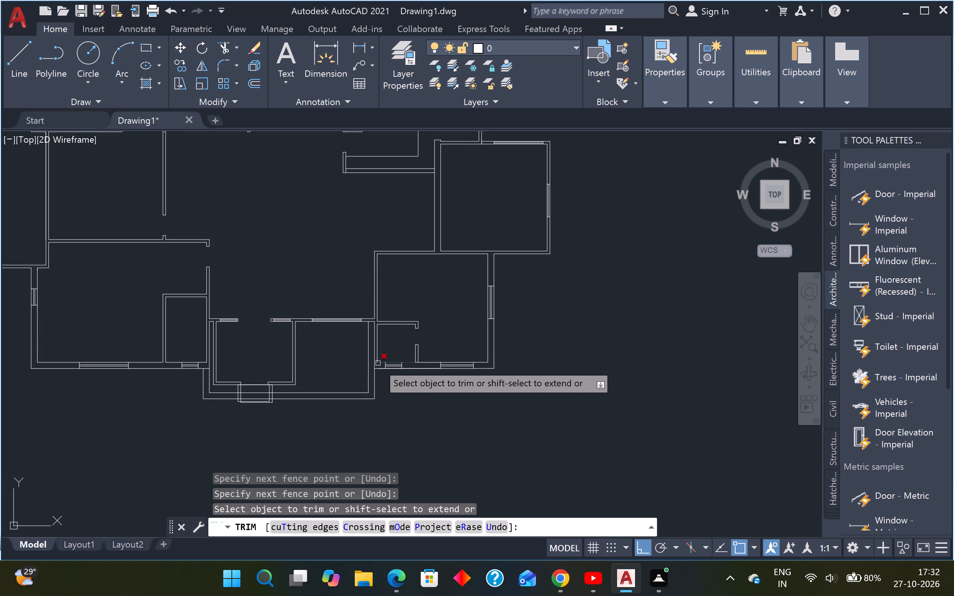
scroll(382, 356, "down", 1)
scroll(411, 349, "up", 1)
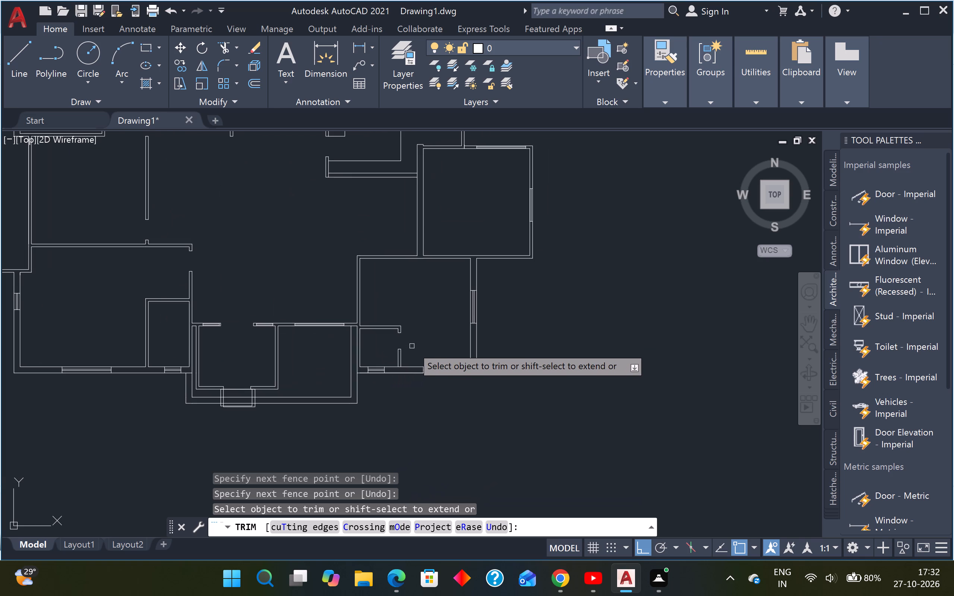
scroll(412, 346, "up", 1)
scroll(402, 393, "up", 2)
scroll(380, 363, "up", 3)
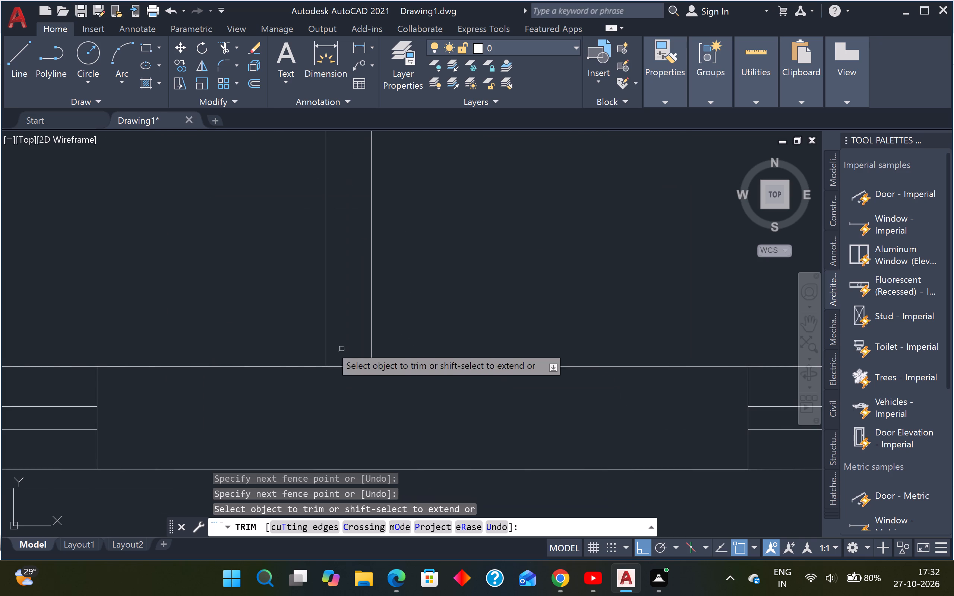
left_click(360, 340)
left_click(353, 396)
scroll(353, 394, "down", 5)
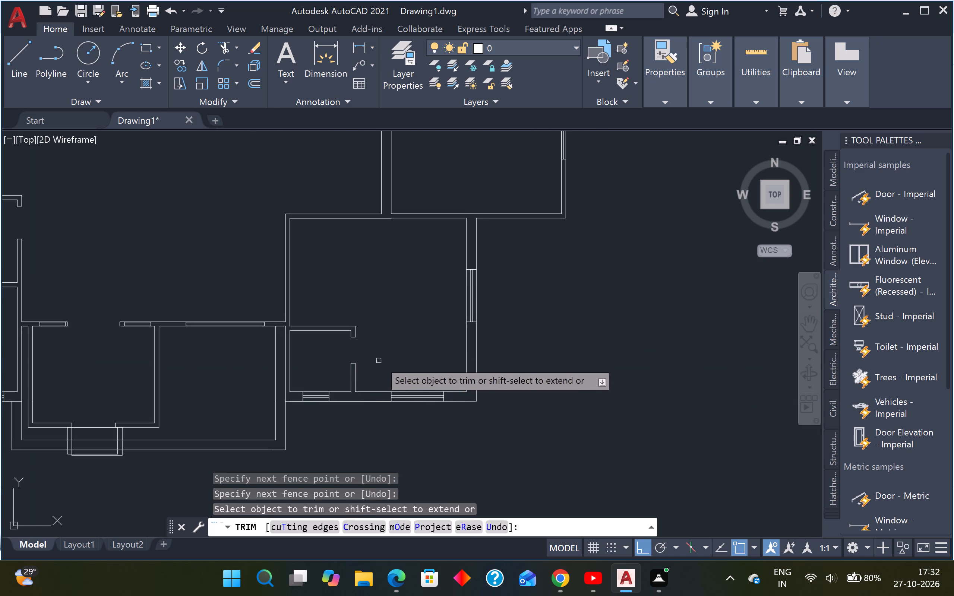
middle_click_drag(385, 349, 376, 338)
key("Escape")
key("Escape")
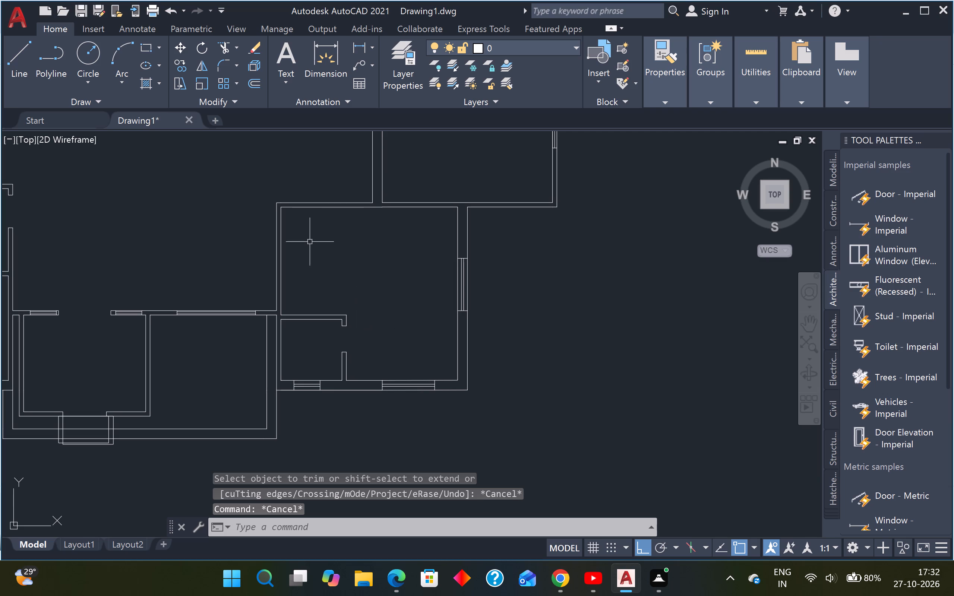
Draw a vertical line down from the corner where the upper room's left wall meets the lower-right room's top wall, just past its inner line.
middle_click_drag(328, 238, 369, 320)
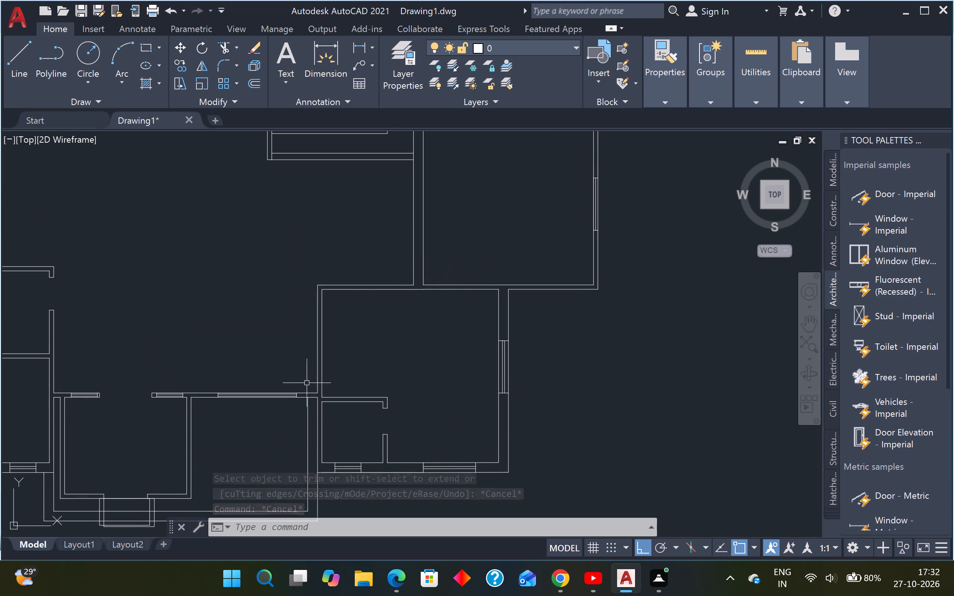
type("L")
key("space")
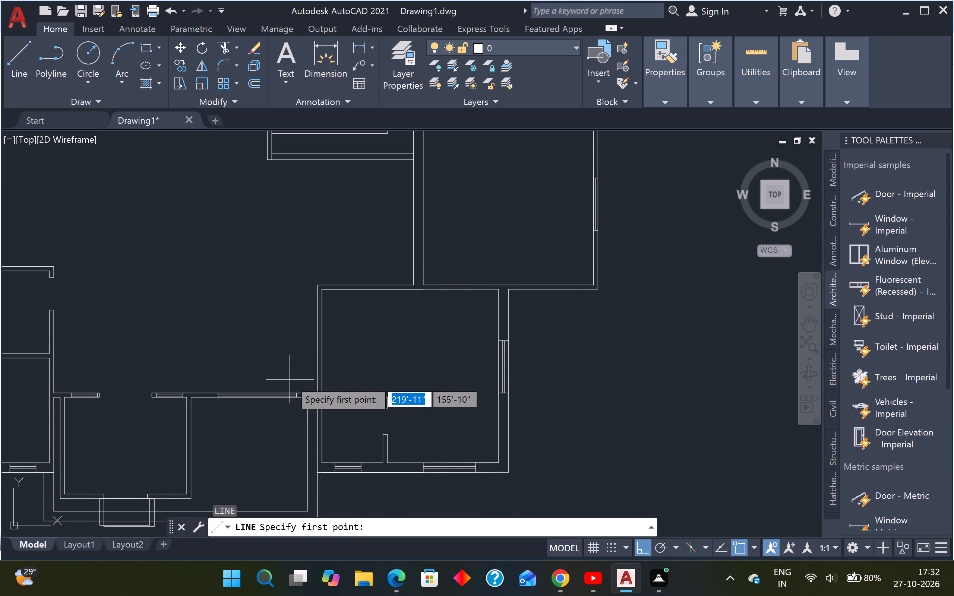
scroll(415, 285, "up", 3)
left_click(412, 281)
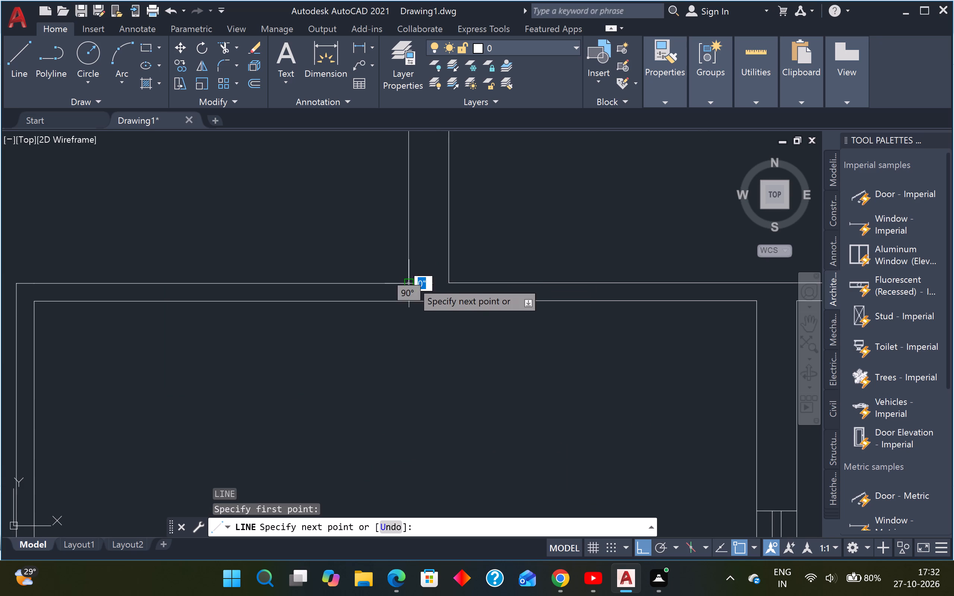
left_click(414, 332)
key("Escape")
Trim the new vertical line's overhang below the top wall's inner line.
key("t")
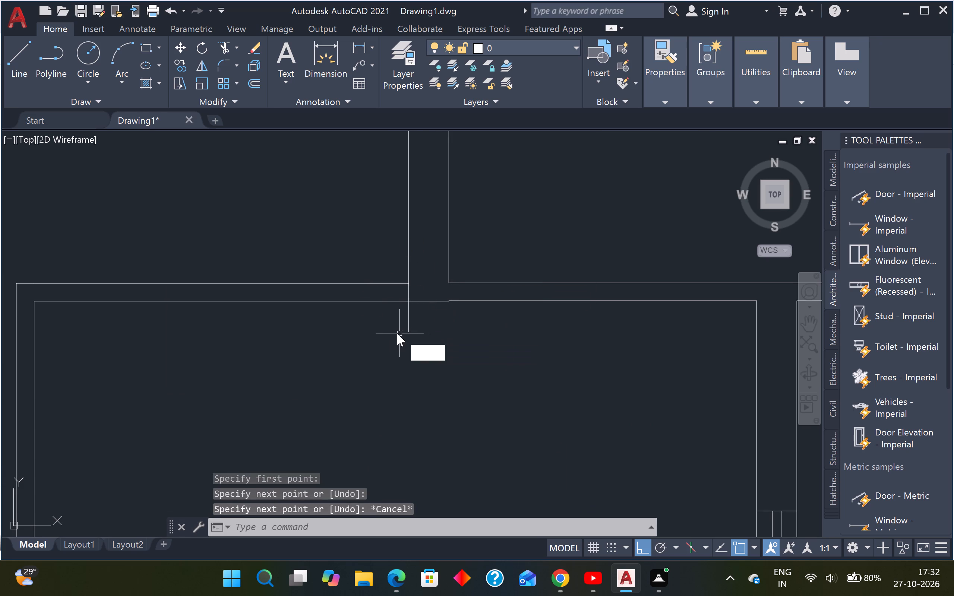
key("r")
key("space")
left_click(408, 317)
key("Escape")
key("Escape")
scroll(429, 318, "down", 2)
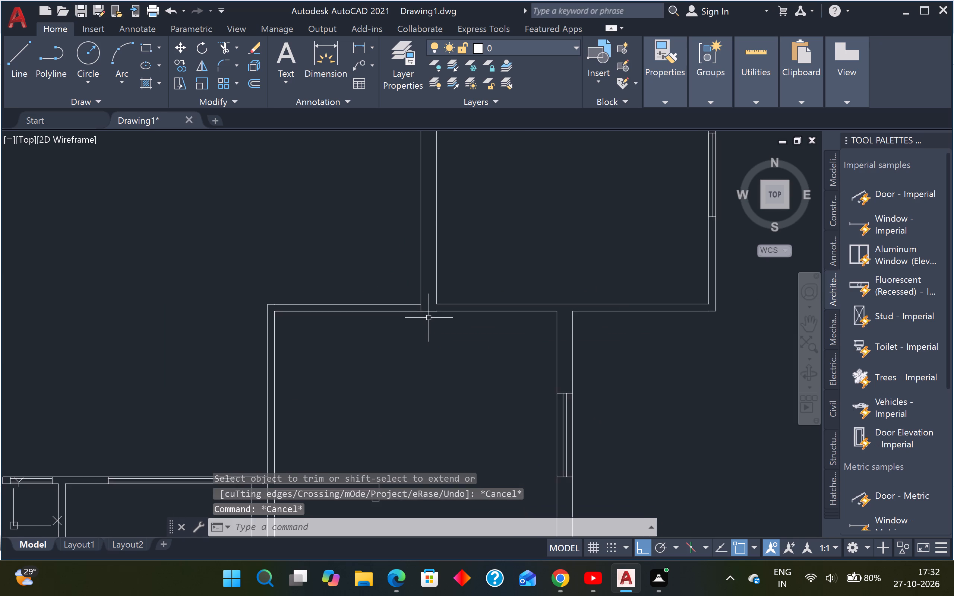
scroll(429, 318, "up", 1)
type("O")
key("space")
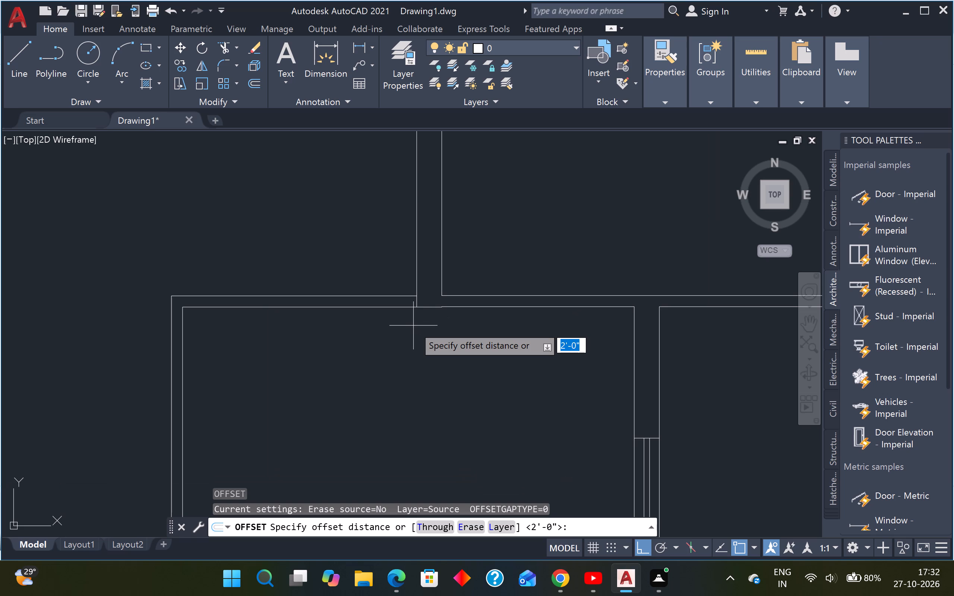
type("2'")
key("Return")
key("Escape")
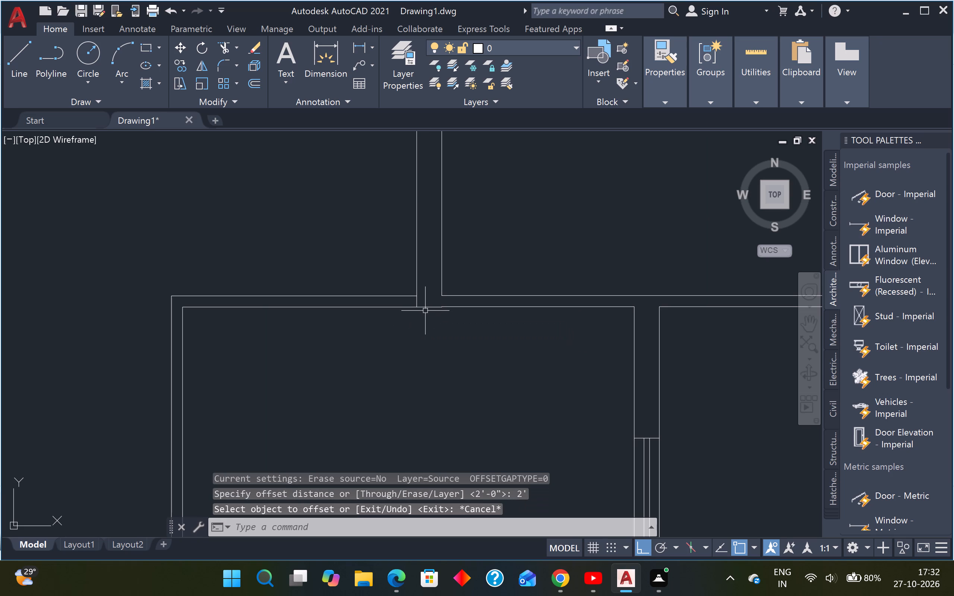
Offset the short vertical line across the lower-right room's top wall 1' to the left.
type("O")
key("space")
key("1")
key("apostrophe")
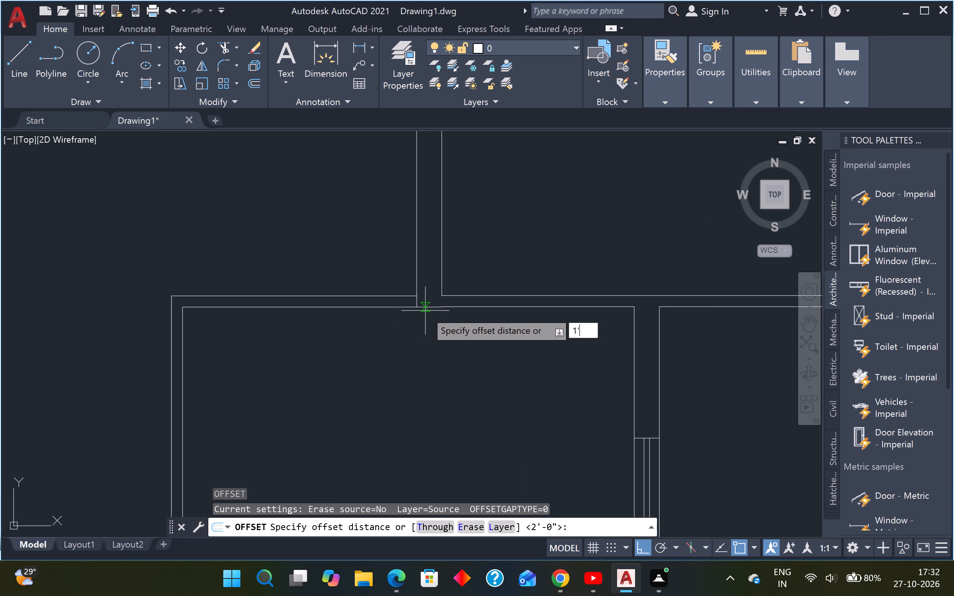
key("Return")
scroll(418, 309, "up", 2)
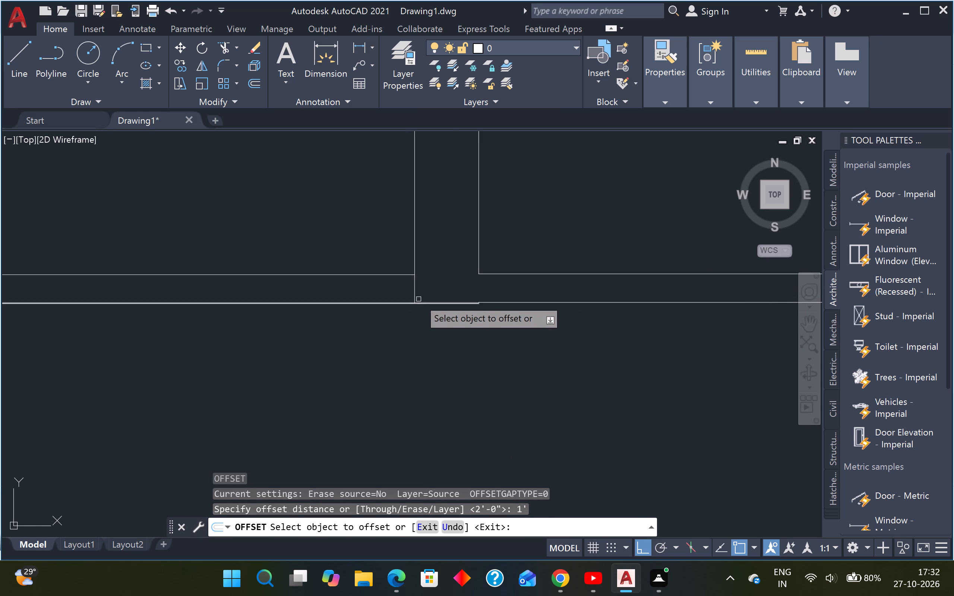
left_click(413, 291)
left_click(285, 294)
scroll(283, 294, "down", 4)
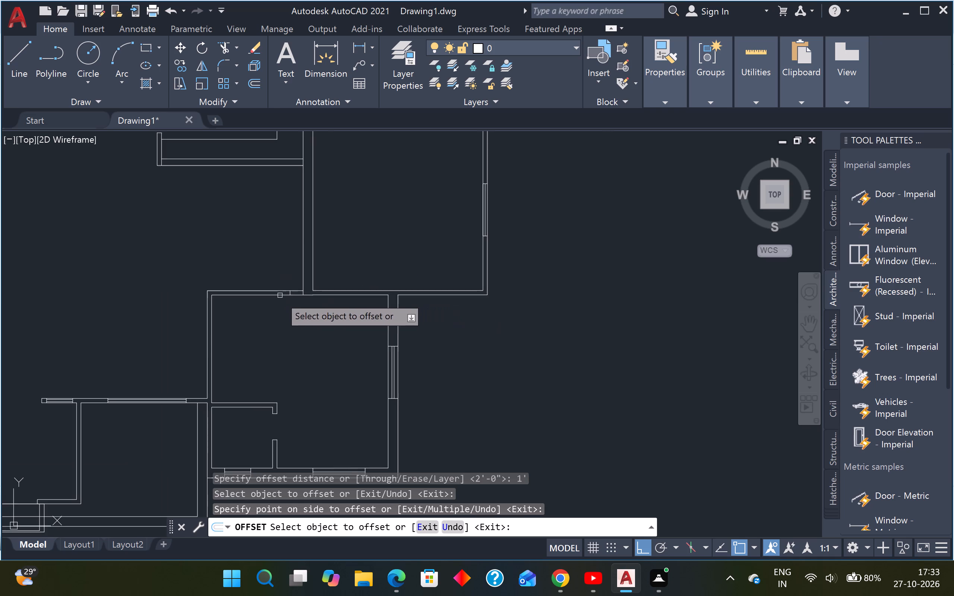
middle_click_drag(275, 322, 326, 337)
scroll(327, 338, "up", 1)
key("Escape")
key("Escape")
Offset the new short line in the top wall 2'6" to the left to mark the opening's other side.
type("O")
key("space")
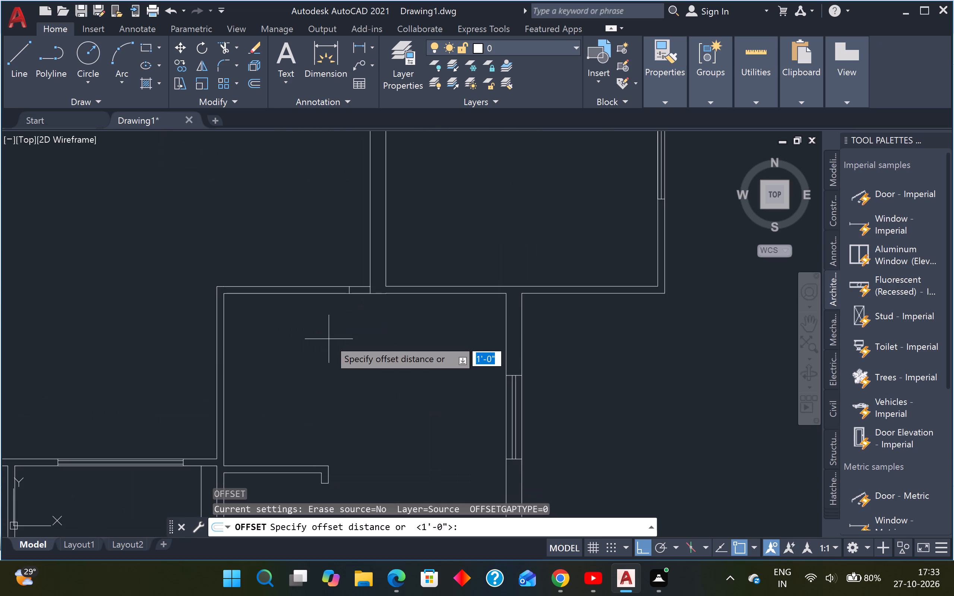
type("2'")
type("6\"")
key("Return")
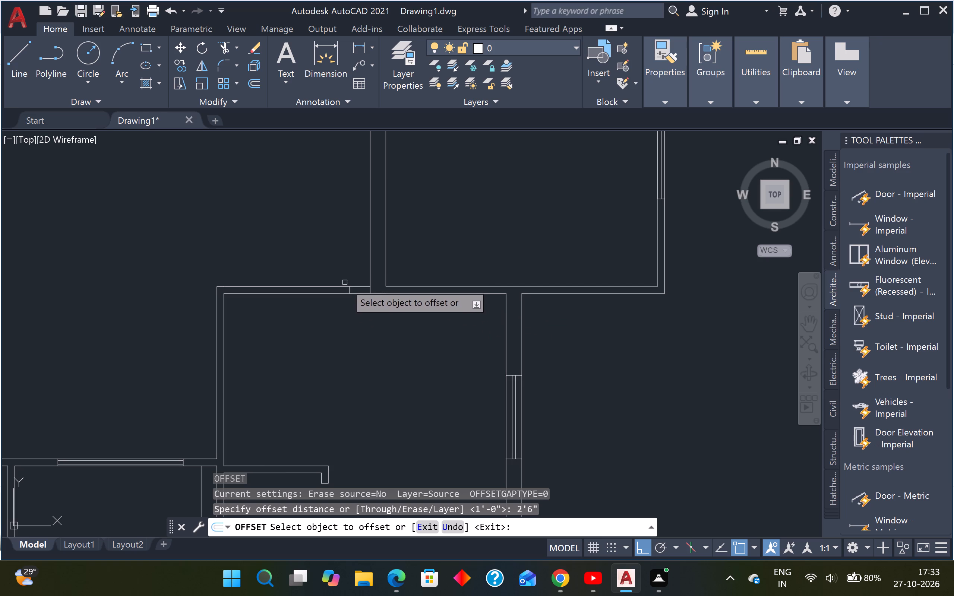
scroll(340, 292, "up", 6)
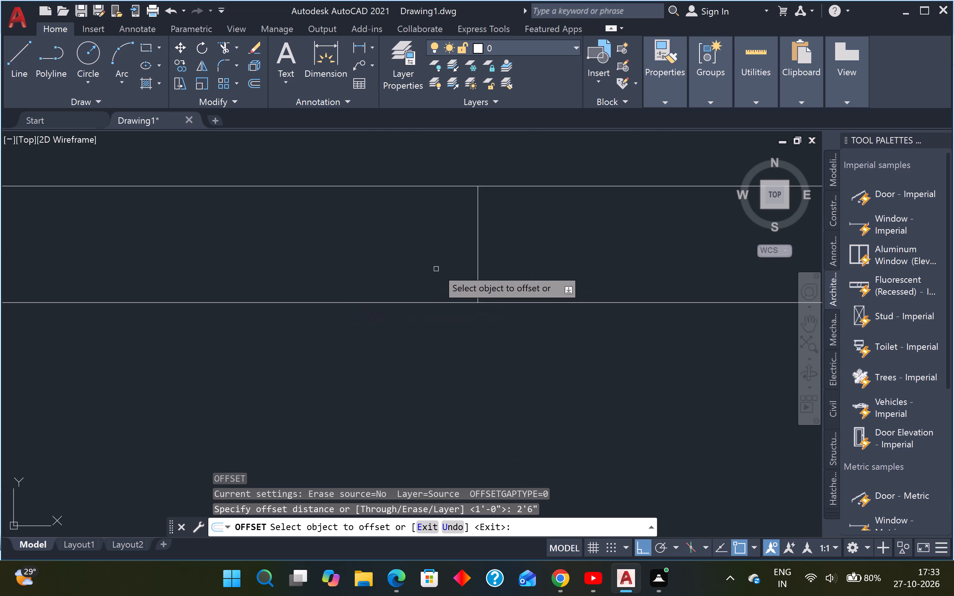
left_click(477, 263)
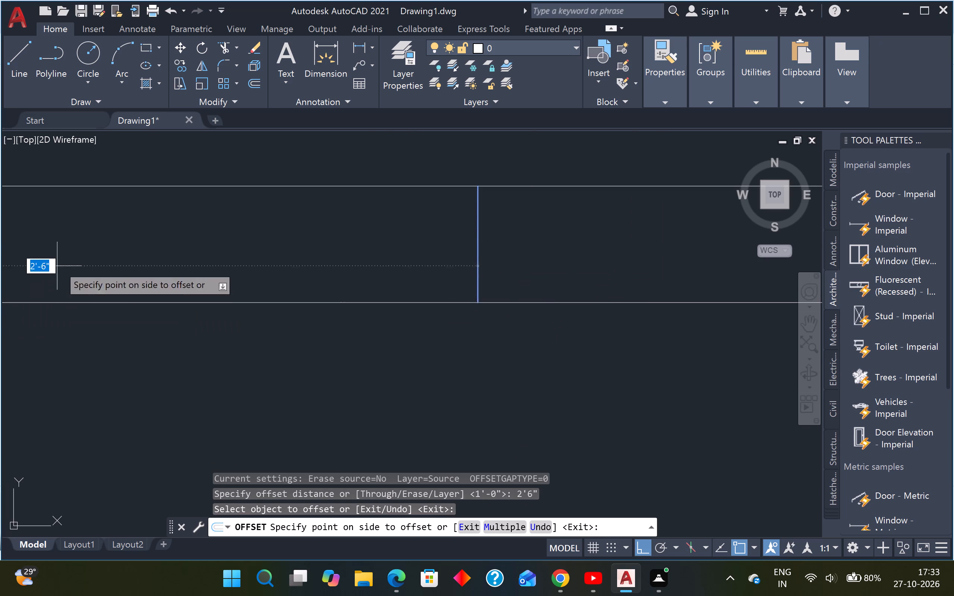
scroll(90, 244, "down", 3)
middle_click_drag(97, 244, 452, 223)
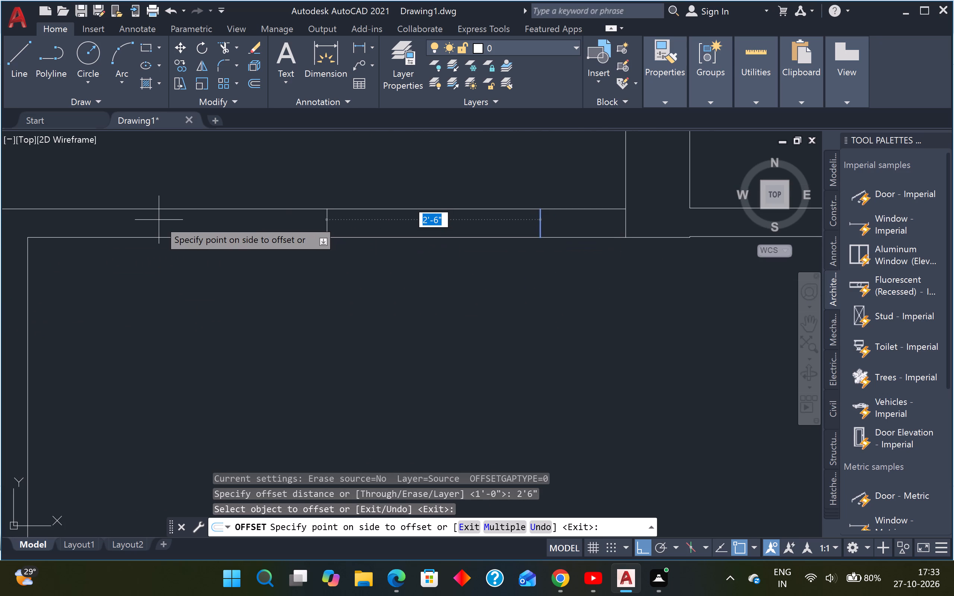
left_click(159, 220)
scroll(173, 226, "down", 3)
middle_click_drag(215, 300, 243, 307)
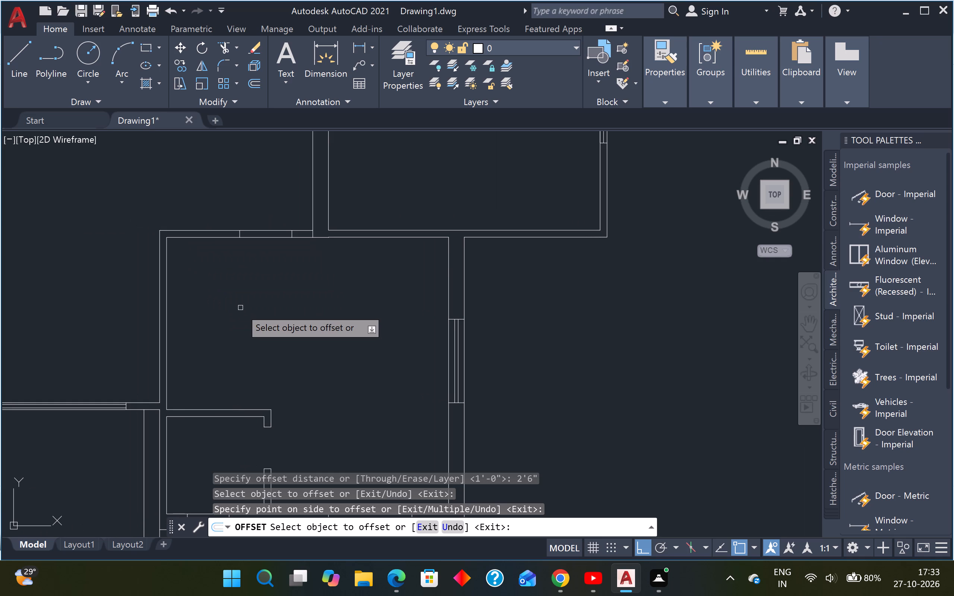
key("Escape")
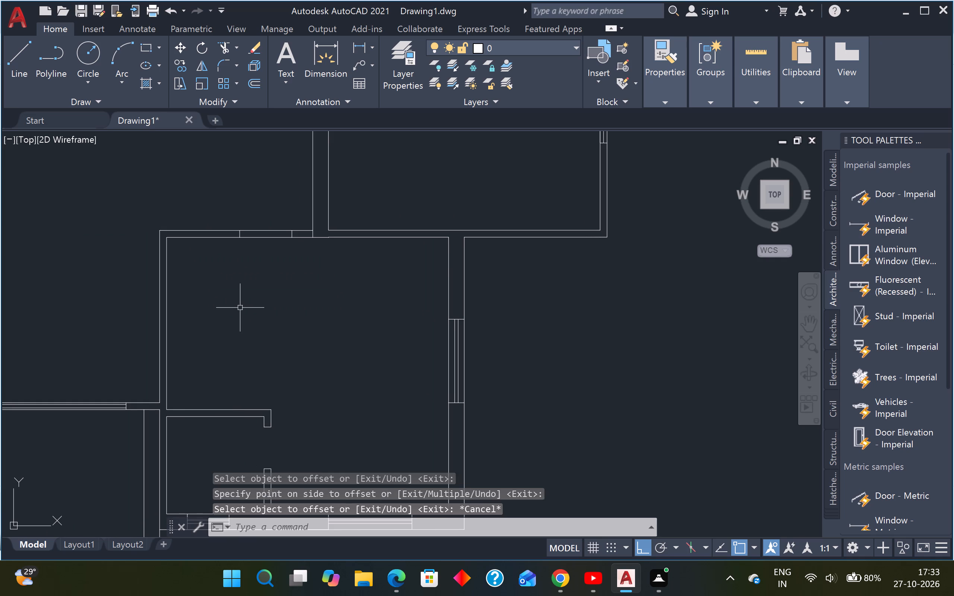
key("Escape")
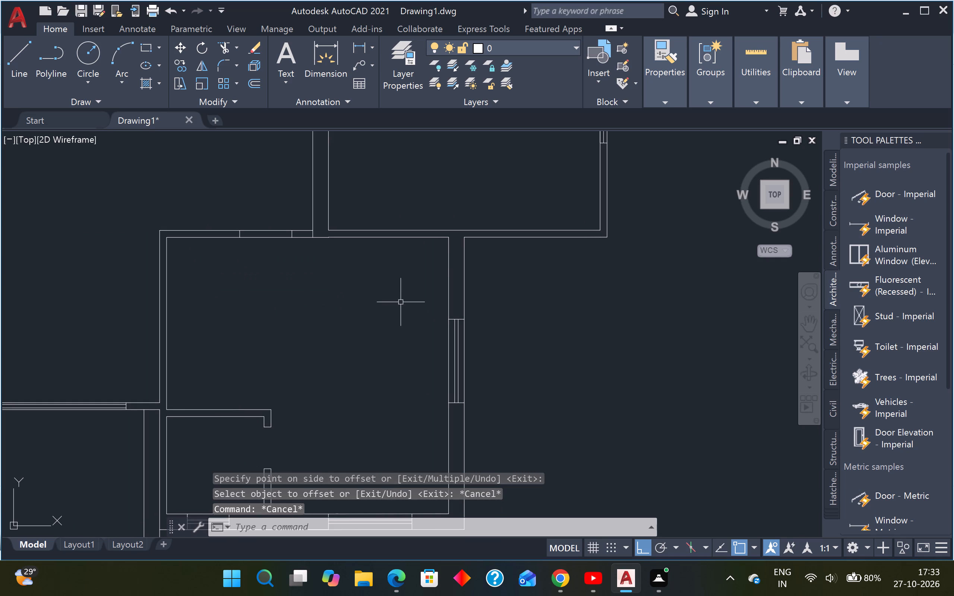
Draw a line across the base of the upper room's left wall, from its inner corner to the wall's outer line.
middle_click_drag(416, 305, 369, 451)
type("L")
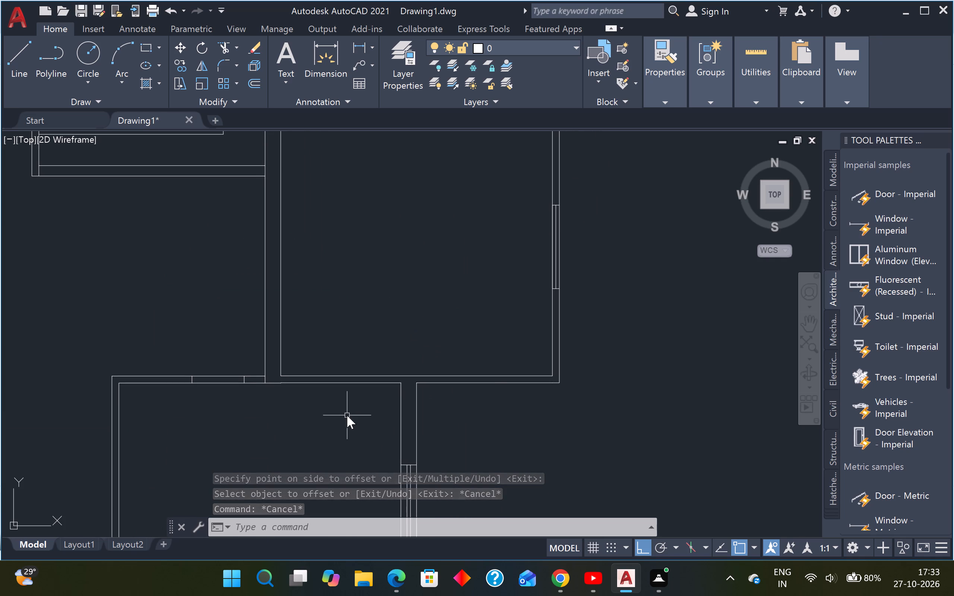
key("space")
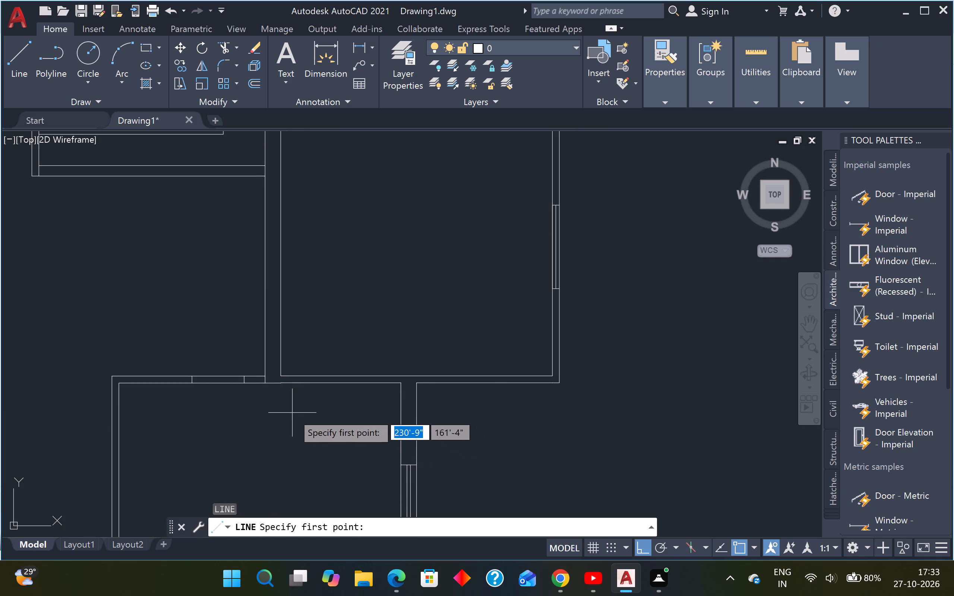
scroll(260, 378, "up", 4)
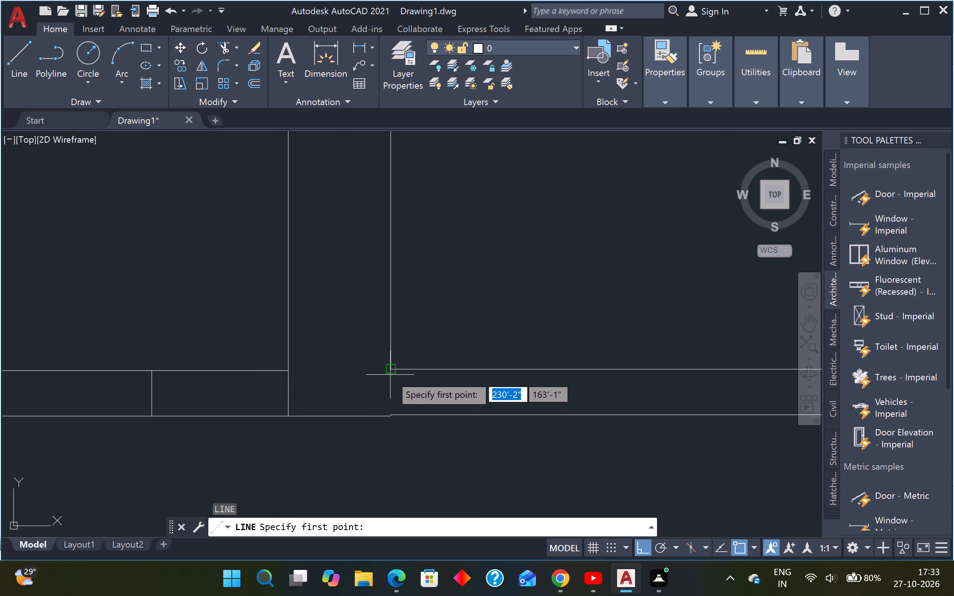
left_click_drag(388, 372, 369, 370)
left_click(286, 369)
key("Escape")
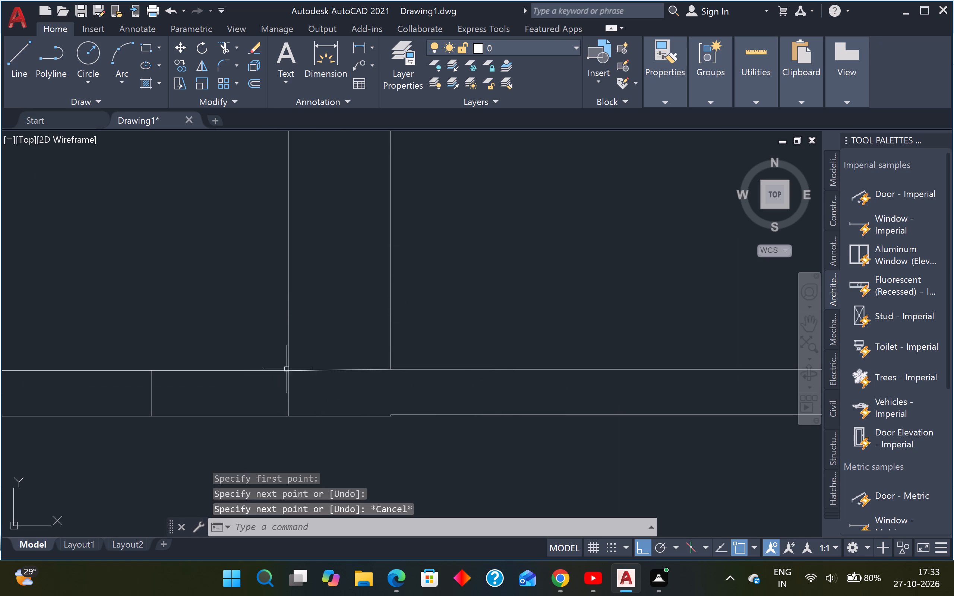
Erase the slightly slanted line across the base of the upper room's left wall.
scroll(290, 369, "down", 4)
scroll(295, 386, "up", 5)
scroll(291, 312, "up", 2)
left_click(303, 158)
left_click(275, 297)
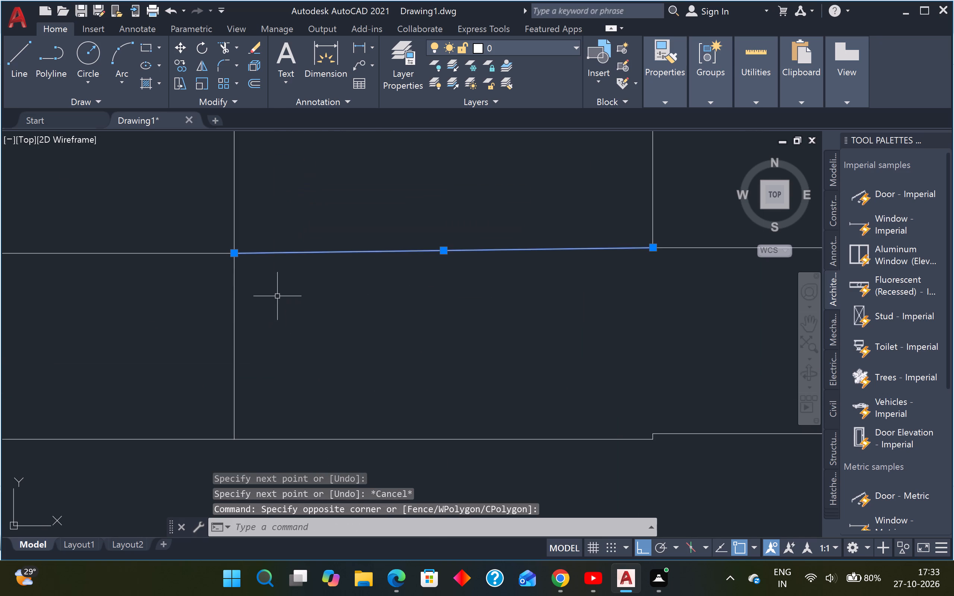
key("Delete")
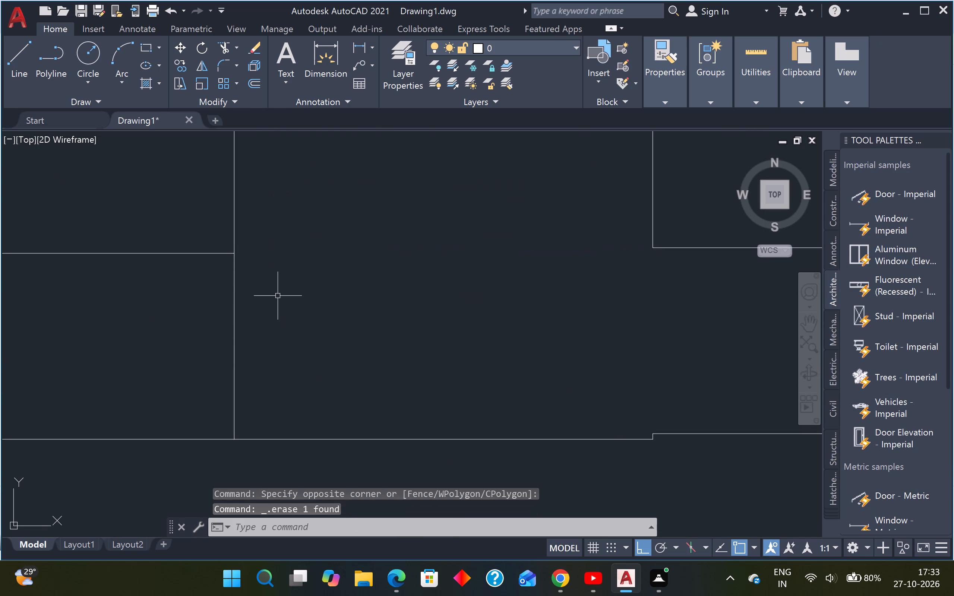
Draw a straight horizontal line from the upper room's lower-left inner corner leftward, past the wall's outer line.
type("L")
key("space")
scroll(366, 270, "down", 2)
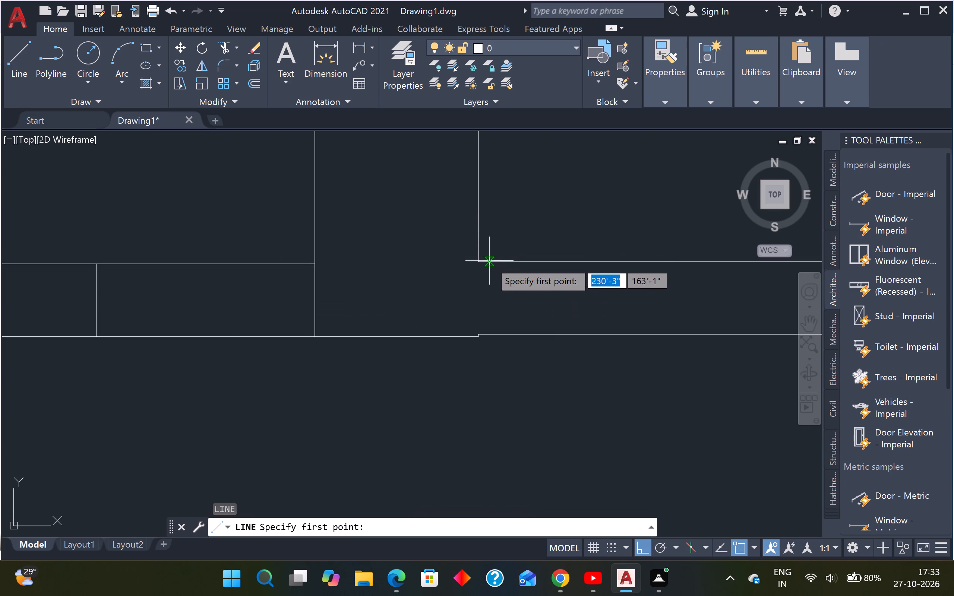
left_click_drag(478, 261, 470, 260)
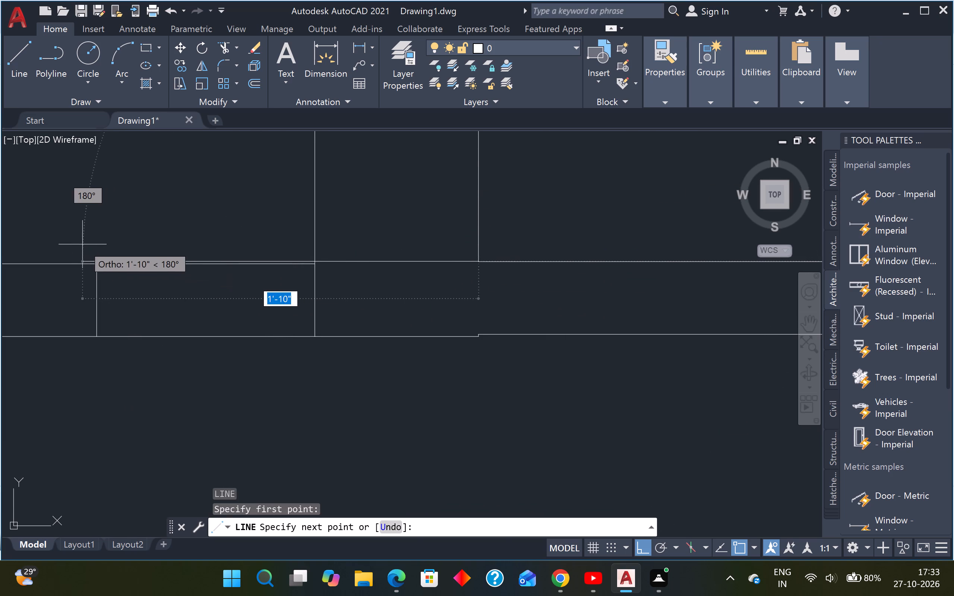
scroll(76, 241, "down", 1)
left_click(62, 237)
key("Escape")
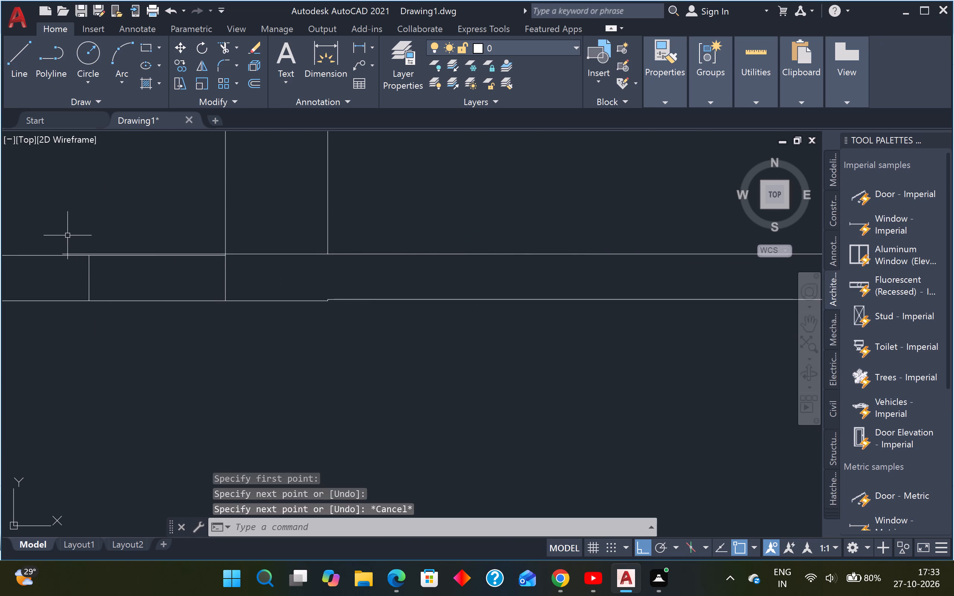
Trim the new horizontal line's overhang beyond the outer line of the upper room's left wall.
type("TR")
key("space")
scroll(174, 246, "up", 5)
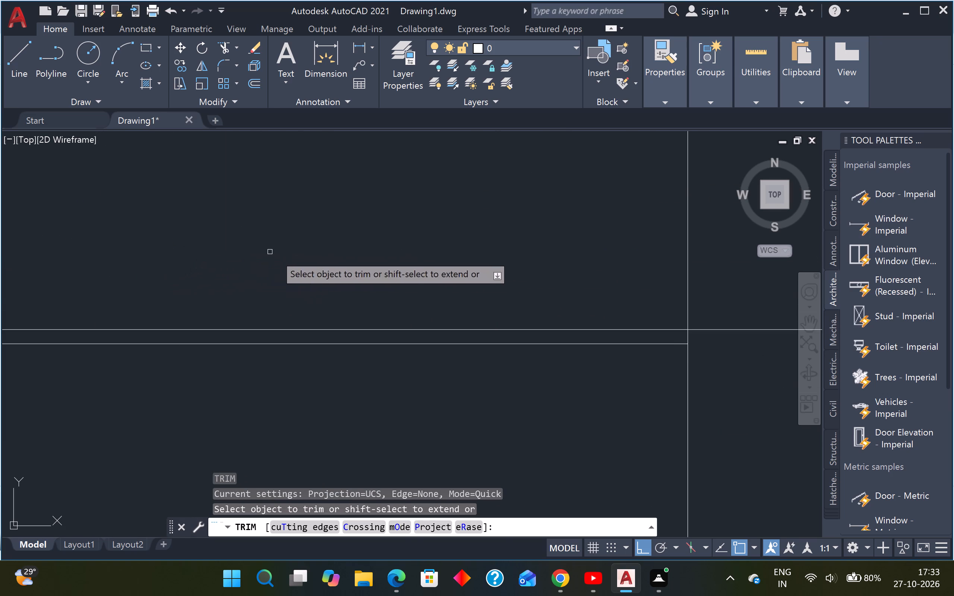
left_click(520, 329)
scroll(504, 301, "down", 5)
middle_click_drag(549, 319, 474, 317)
key("Escape")
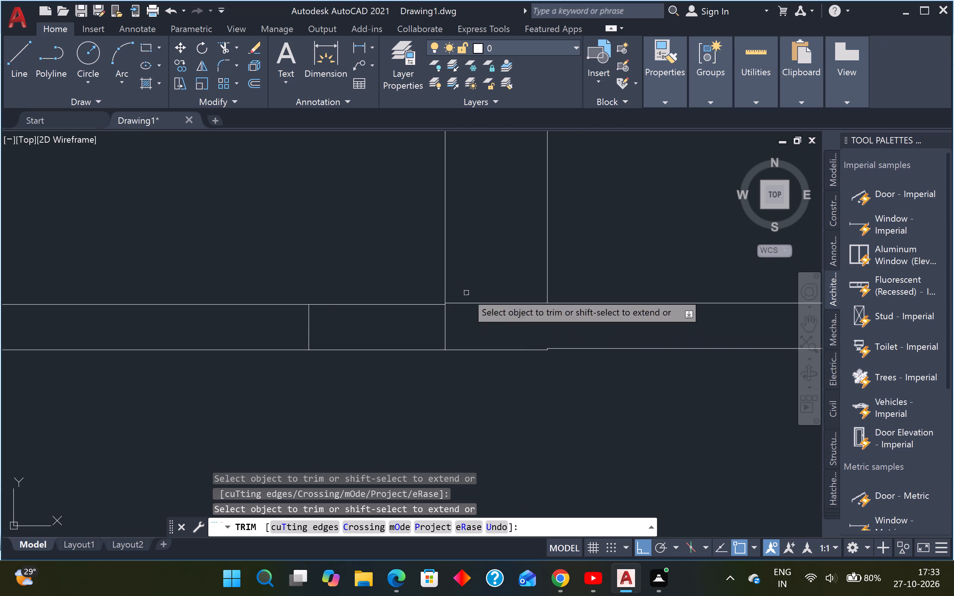
key("Escape")
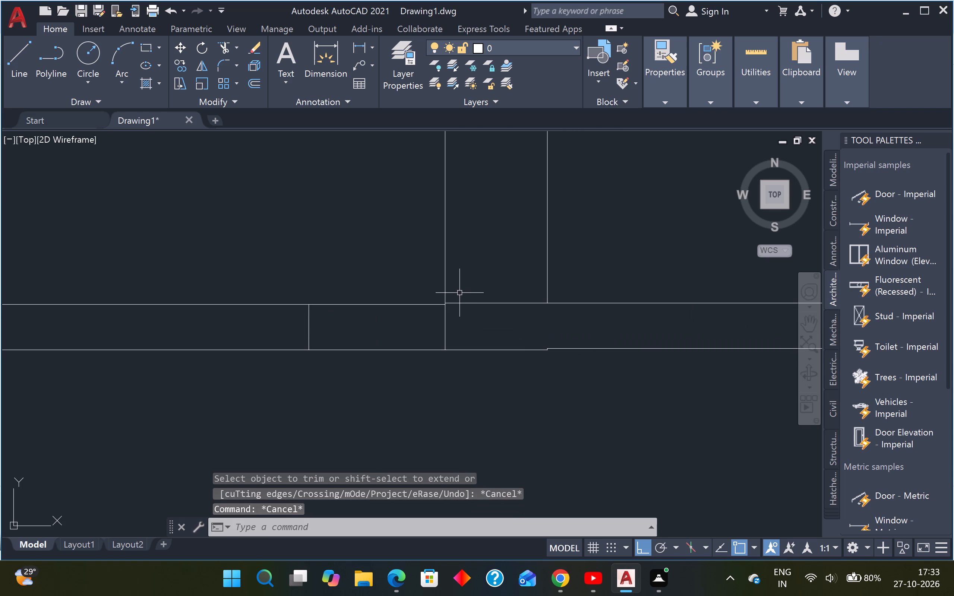
Offset the horizontal line at the base of the upper room's left wall 6" upward.
type("O")
key("space")
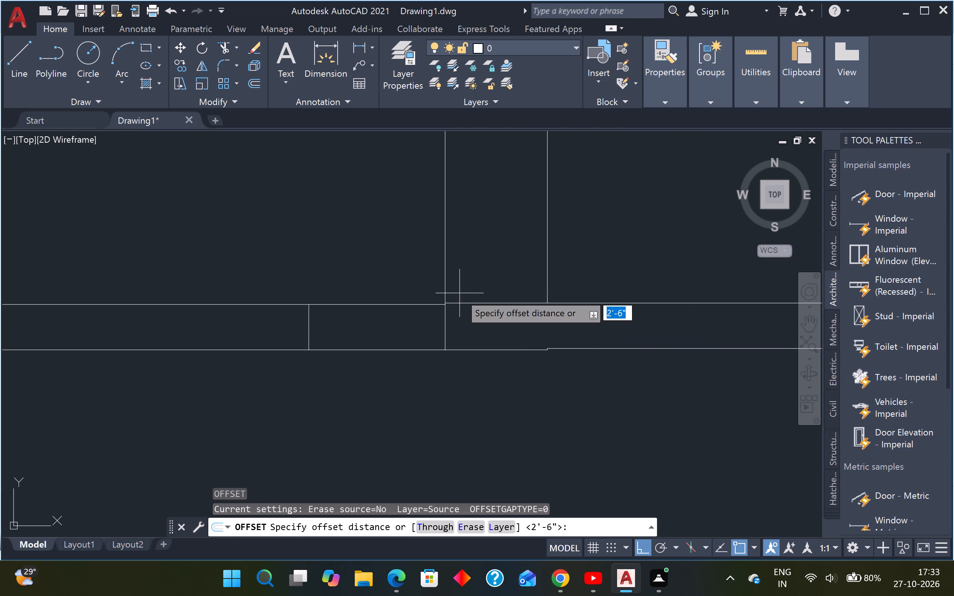
key("6")
key("shift+quotedbl")
key("Return")
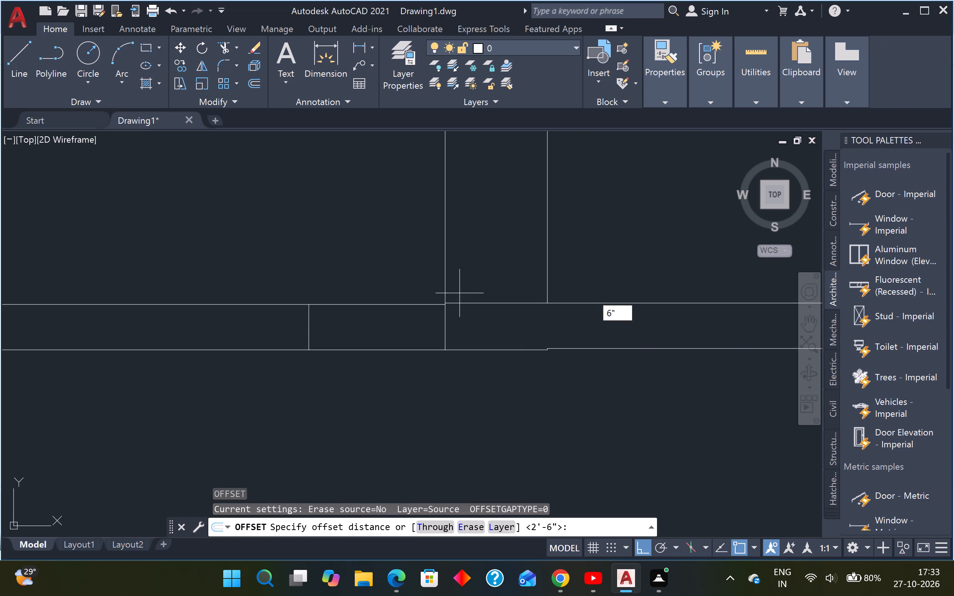
left_click(484, 301)
left_click_drag(483, 263, 485, 255)
scroll(486, 250, "down", 3)
middle_click_drag(492, 230, 484, 299)
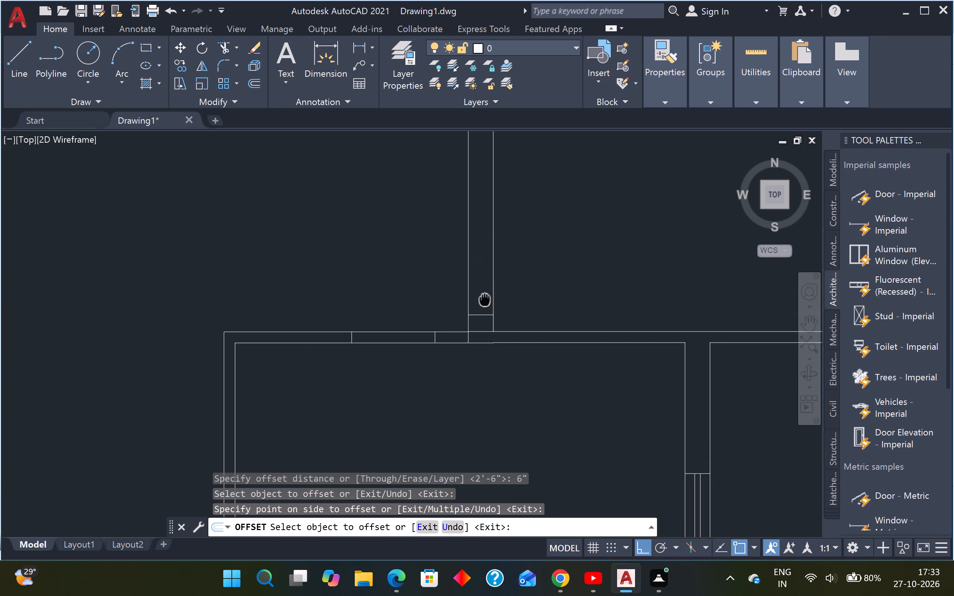
middle_click_drag(484, 299, 484, 300)
key("Escape")
key("Escape")
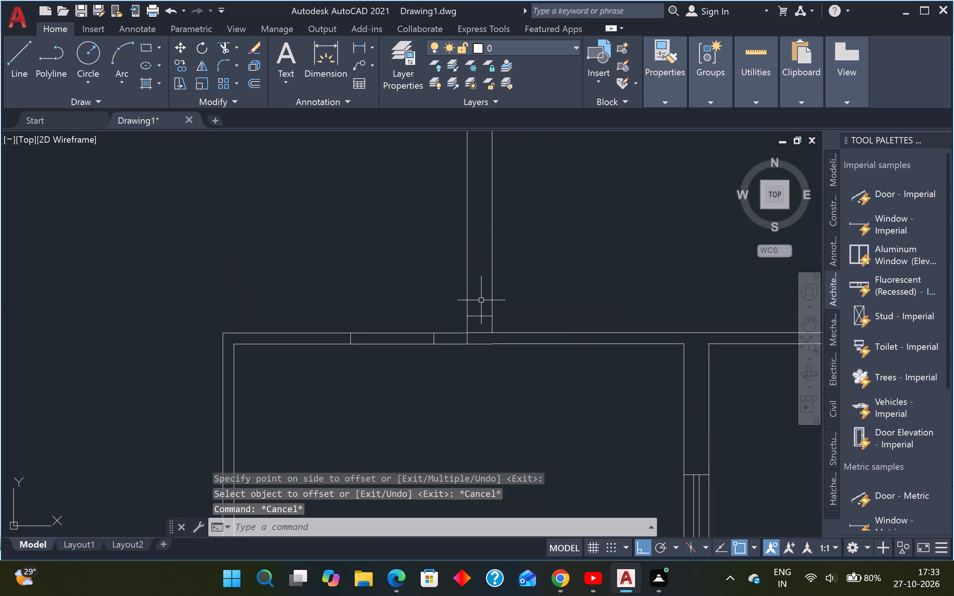
Offset the new short line in the upper room's left wall 2'6" upward to mark the opening's other side.
scroll(474, 317, "down", 3)
key("Escape")
key("Escape")
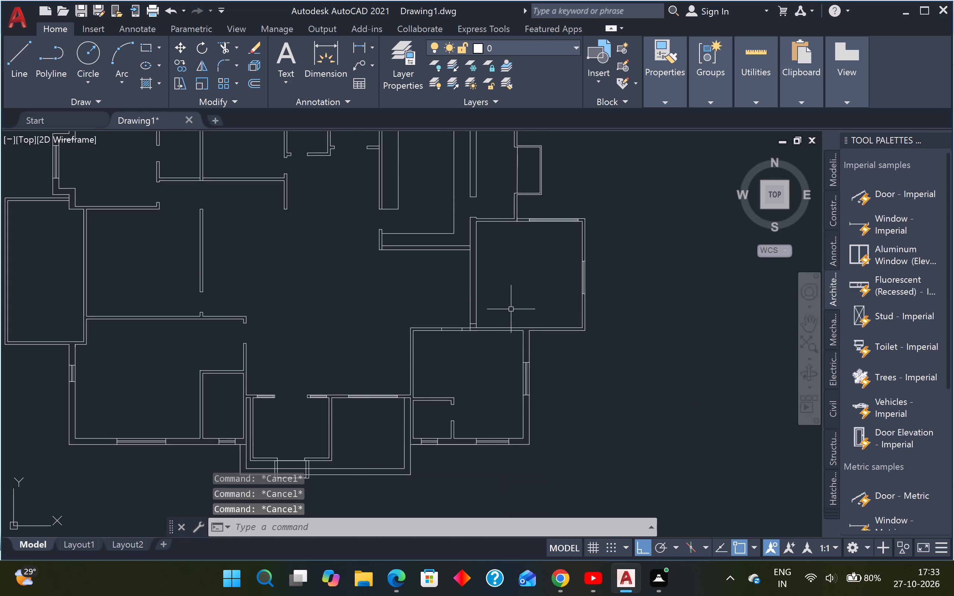
type("O")
key("space")
type("2'6\"")
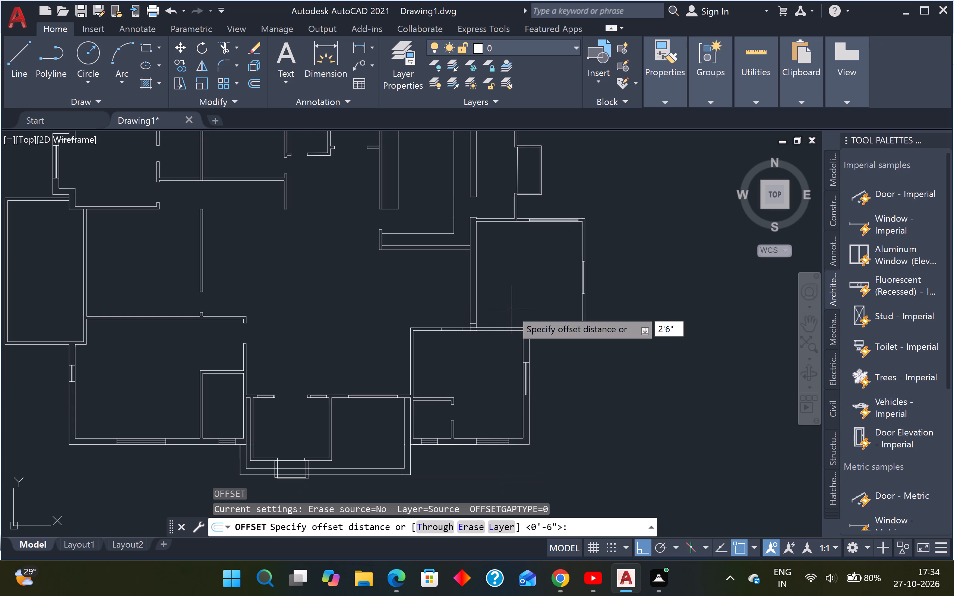
key("Return")
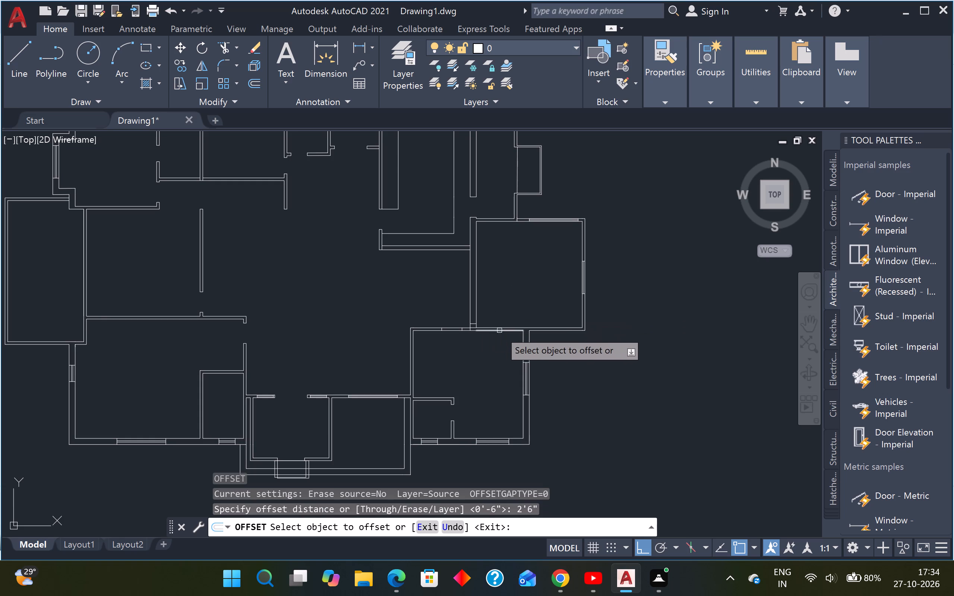
scroll(480, 324, "up", 2)
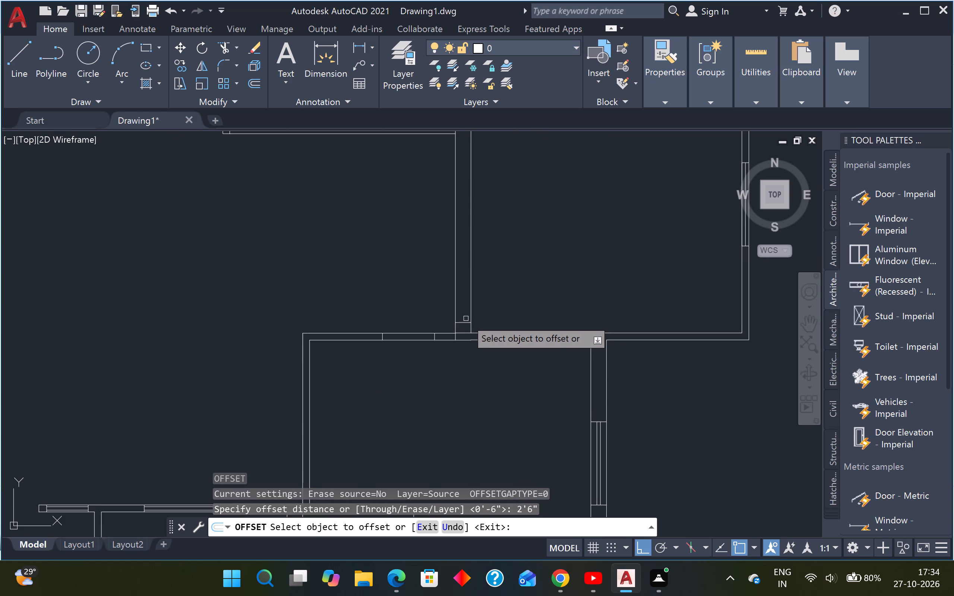
left_click(463, 323)
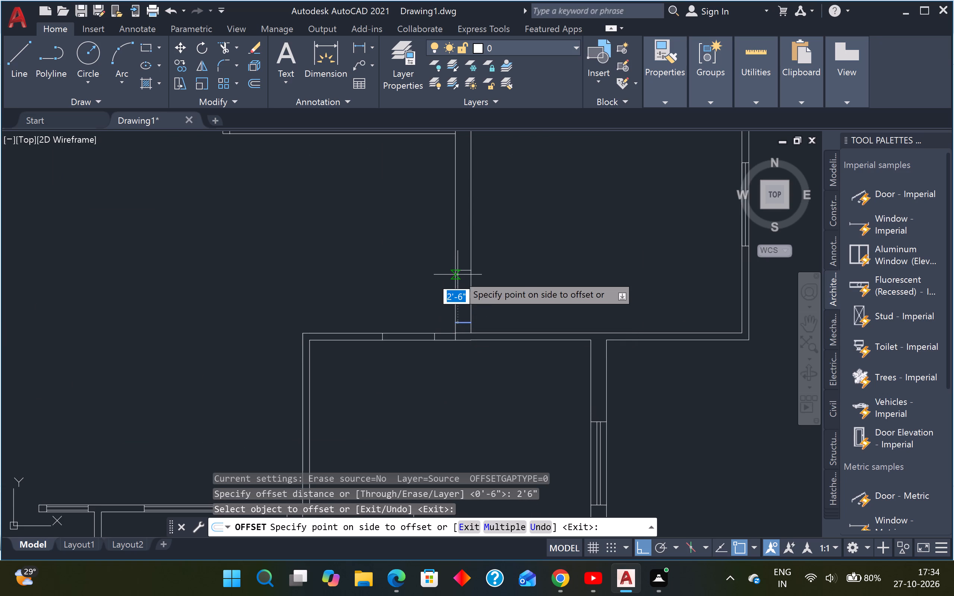
left_click(464, 276)
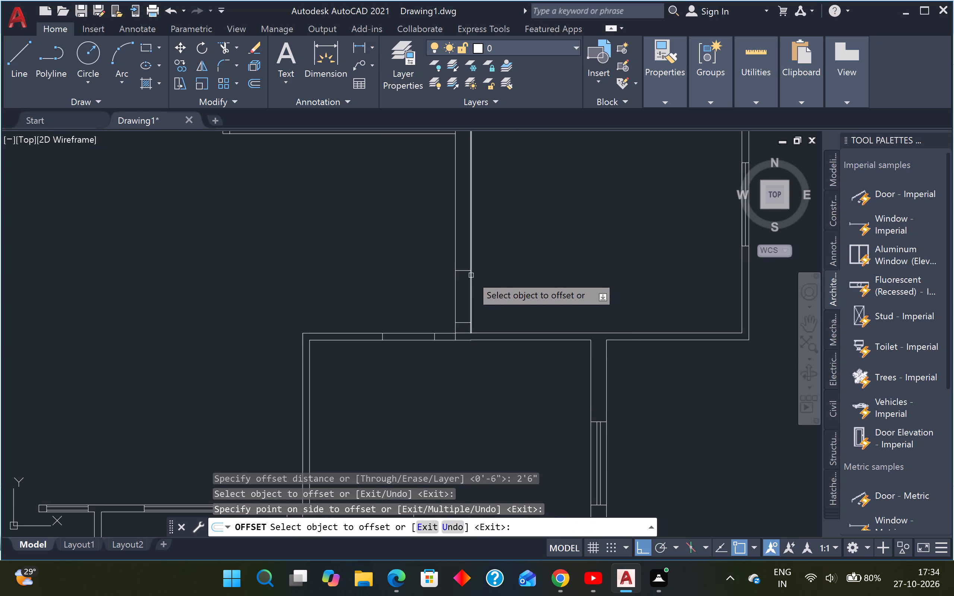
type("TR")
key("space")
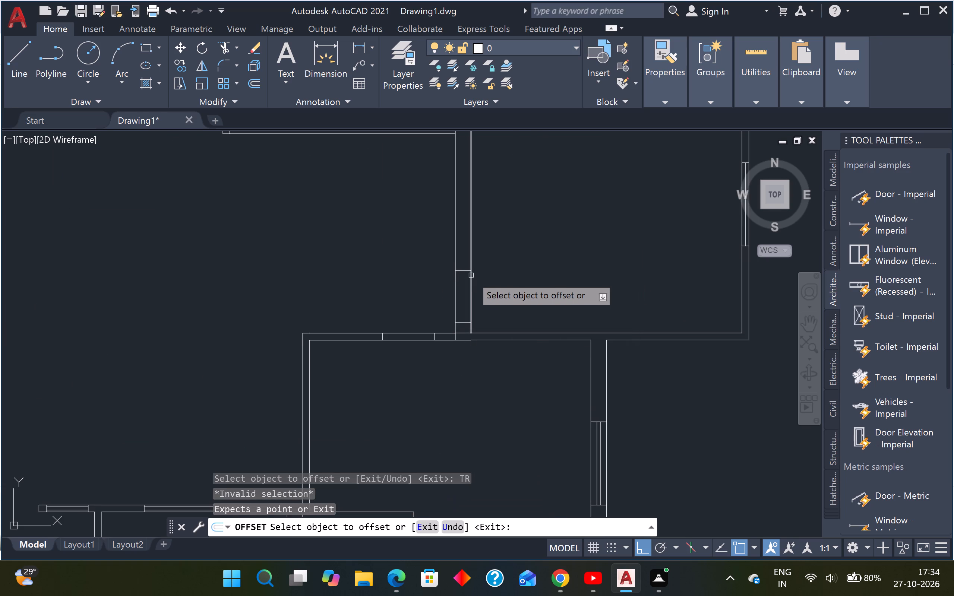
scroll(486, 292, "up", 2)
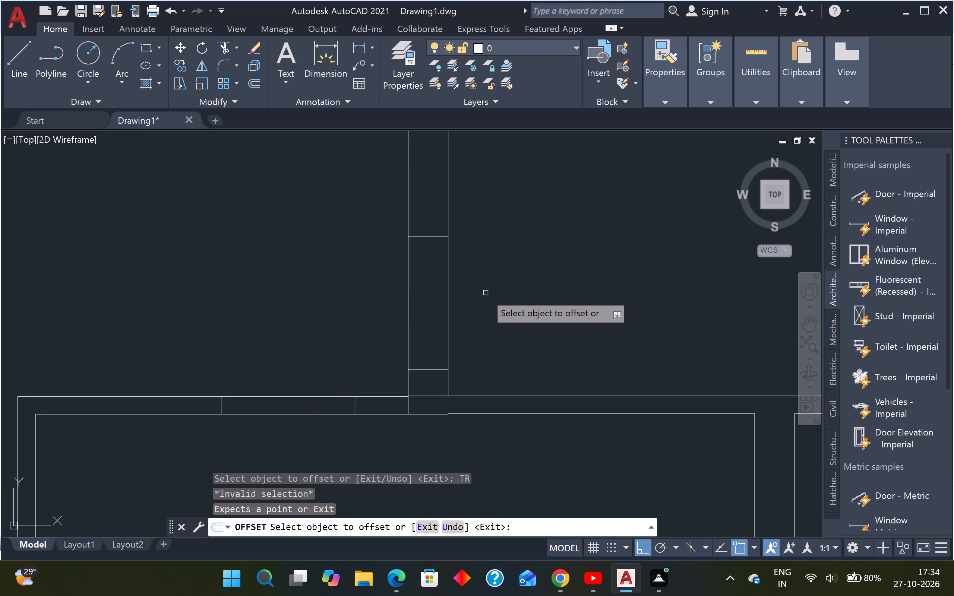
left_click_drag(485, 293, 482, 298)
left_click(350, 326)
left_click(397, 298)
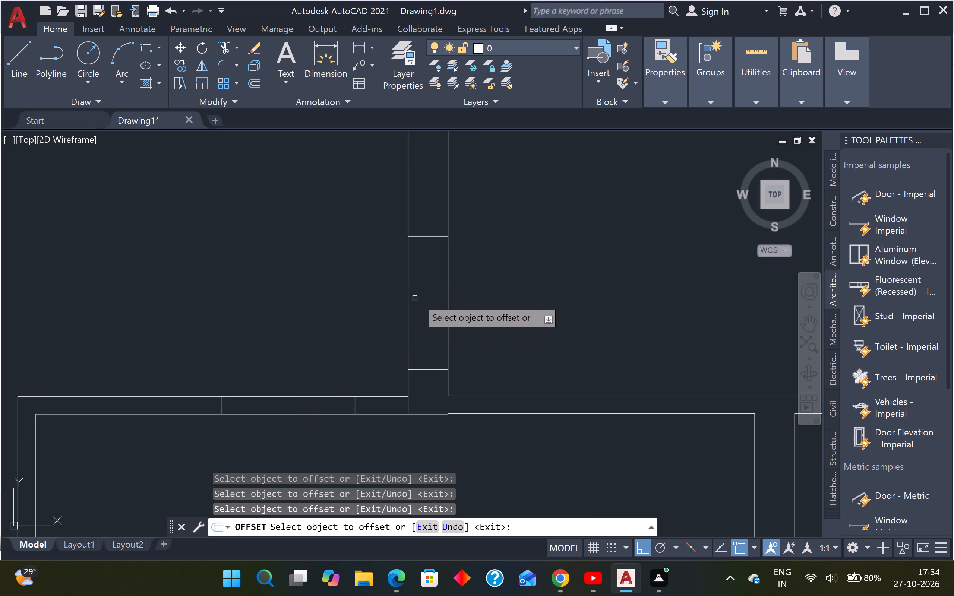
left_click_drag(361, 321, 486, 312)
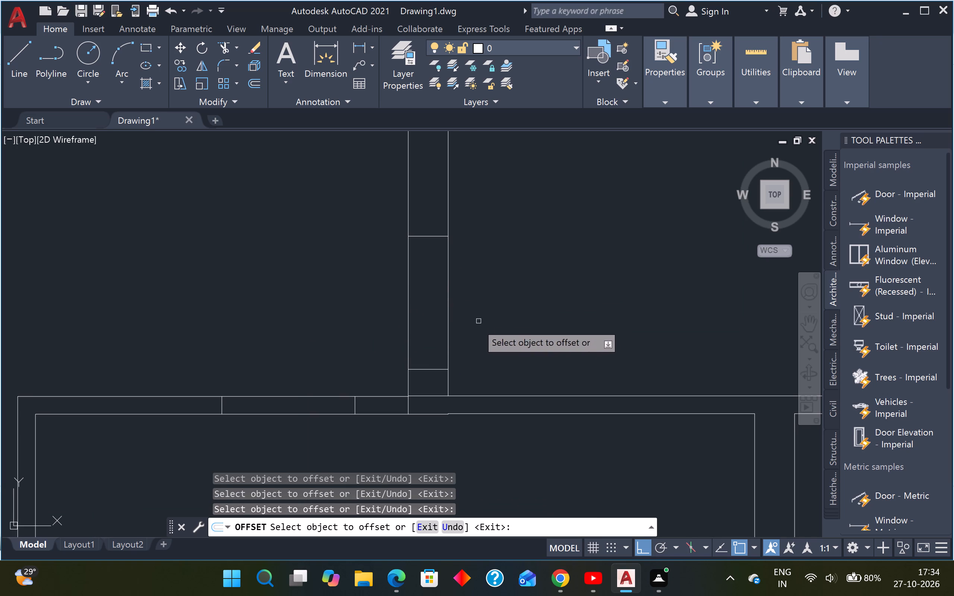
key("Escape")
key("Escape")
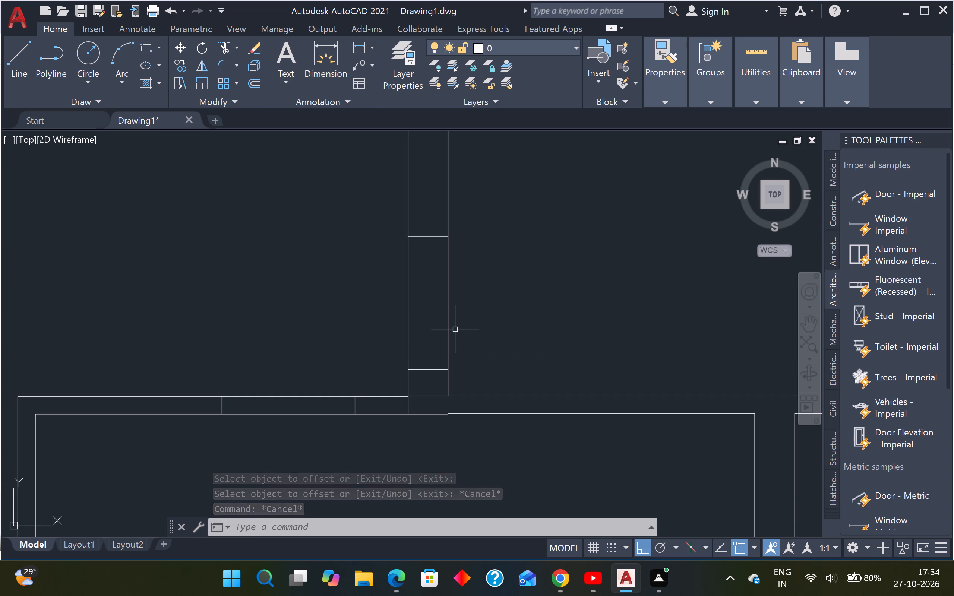
Trim both lines of the upper room's left wall between the two marks to open the 2'6" doorway.
type("TR")
key("space")
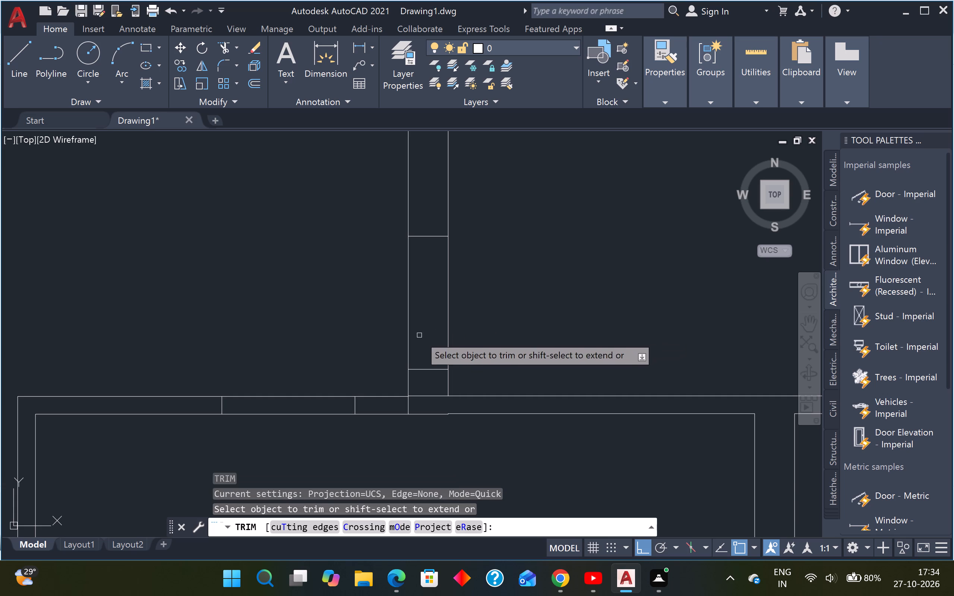
left_click(382, 339)
left_click(513, 270)
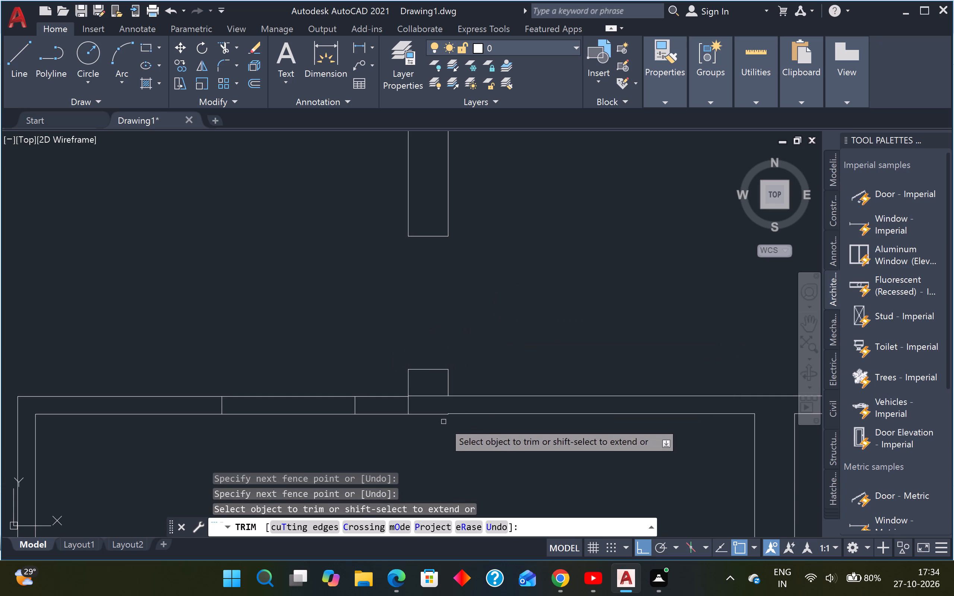
Trim the horizontal line crossing the base of the upper room's left wall, below the doorway's short stub.
scroll(432, 401, "up", 2)
left_click(435, 387)
left_click(438, 418)
Trim both lines of the lower-right room's top wall between its two marks to open the 2'6" doorway.
scroll(211, 358, "down", 2)
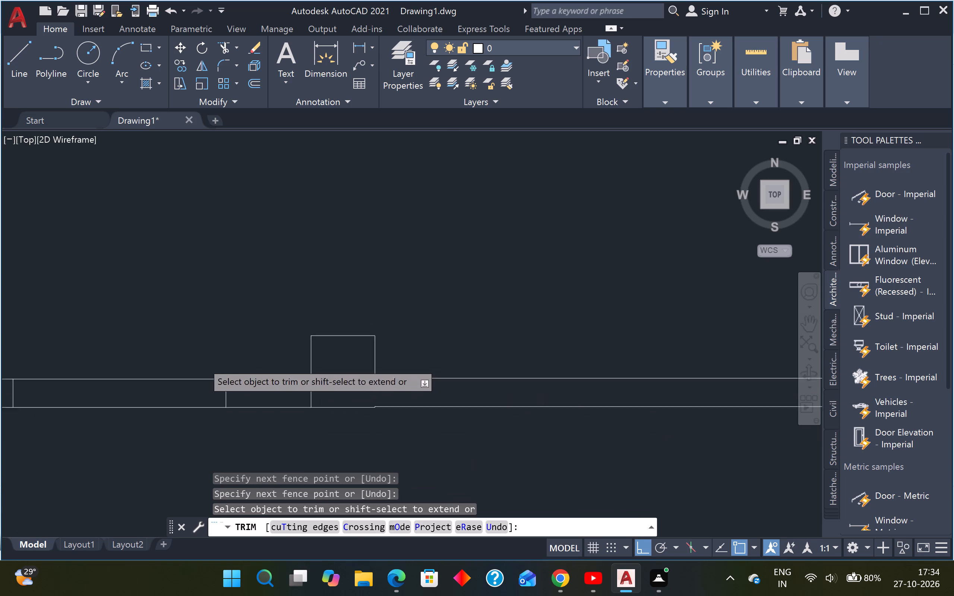
left_click(144, 423)
left_click_drag(148, 356, 152, 354)
Trim the leftover vertical piece inside the lower-right room's top wall, directly below the stub's left side.
scroll(258, 383, "up", 3)
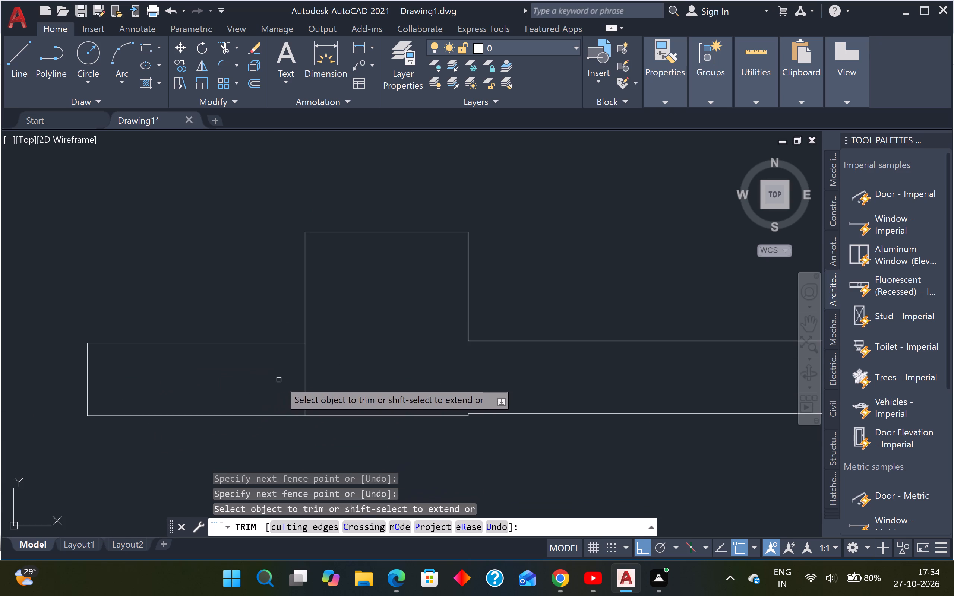
left_click(279, 379)
left_click(323, 373)
scroll(321, 362, "down", 6)
middle_click_drag(313, 314, 447, 279)
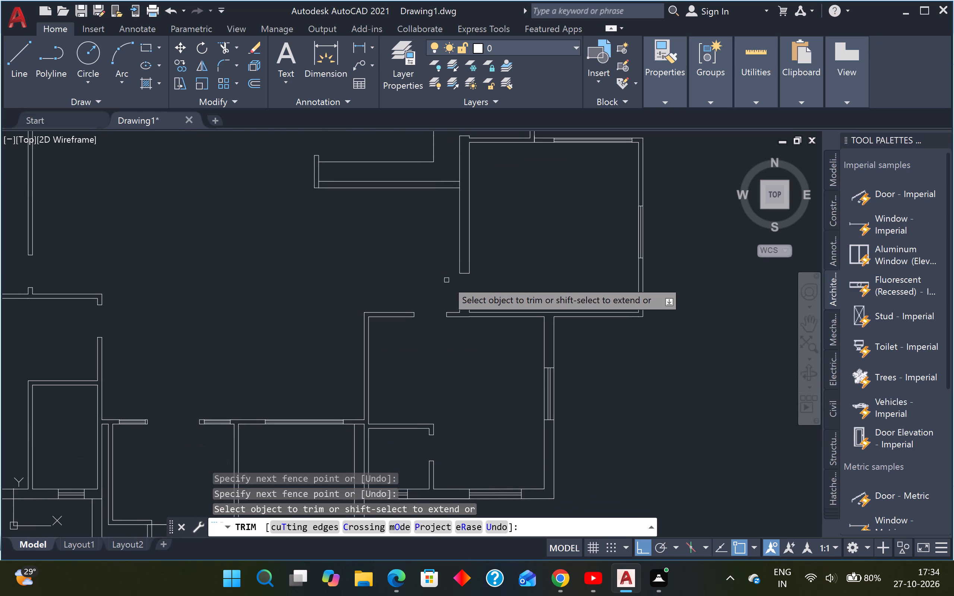
key("Escape")
key("Escape")
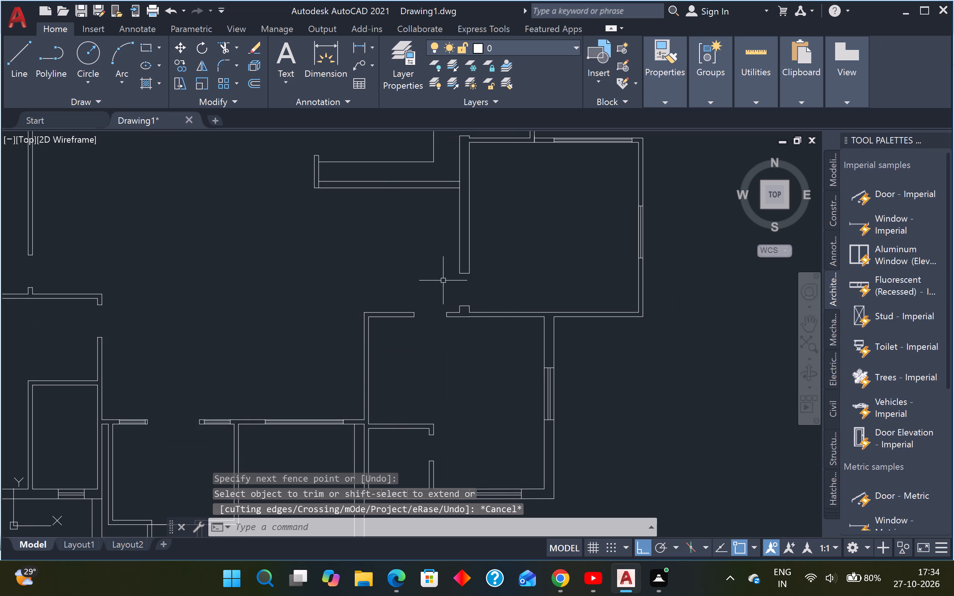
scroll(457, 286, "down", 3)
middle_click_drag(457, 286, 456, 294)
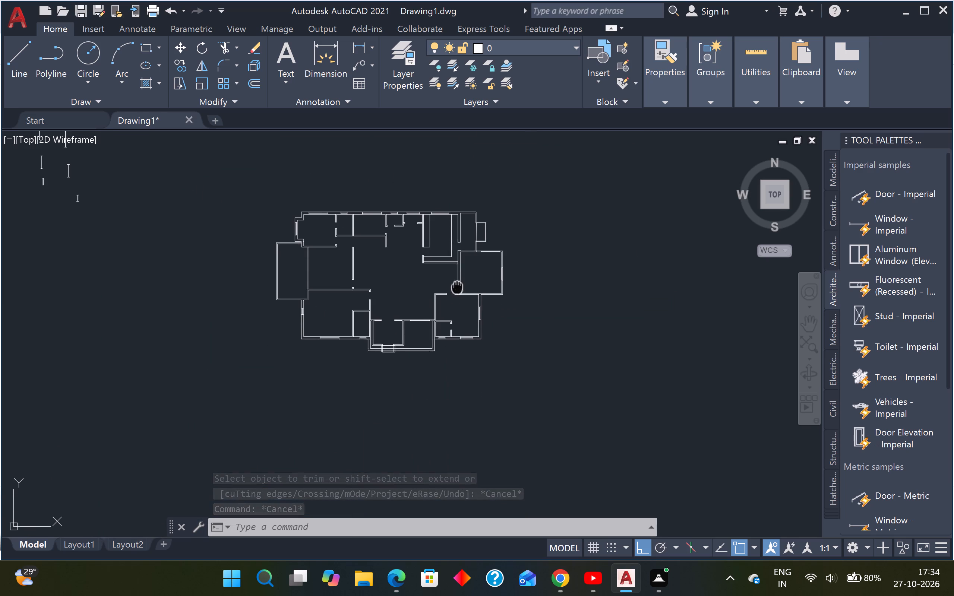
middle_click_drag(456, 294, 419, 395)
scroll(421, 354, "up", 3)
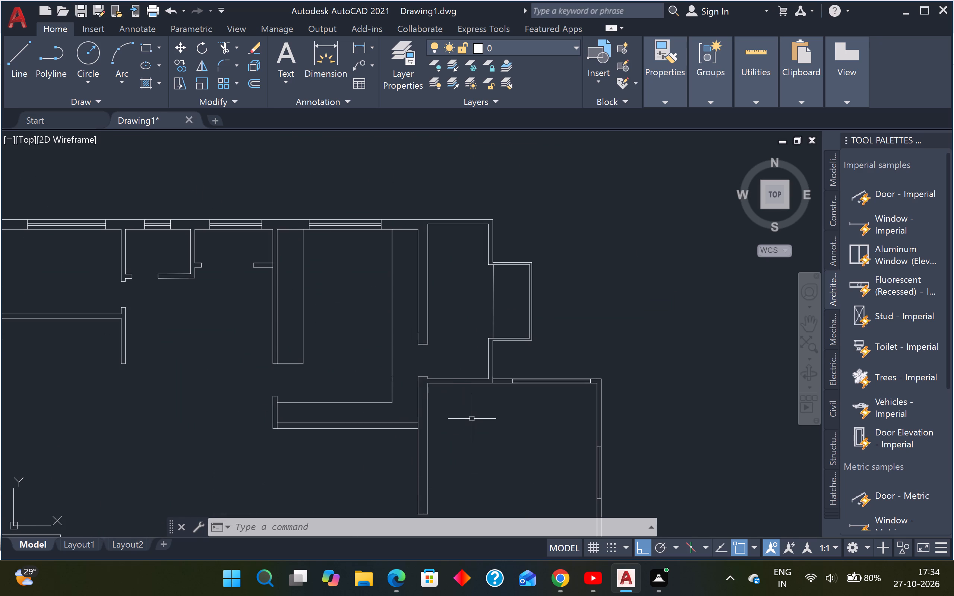
Check the wall, room and doorway dimensions across the floor plan with Quick Measure.
scroll(314, 374, "down", 1)
middle_click_drag(249, 404, 247, 390)
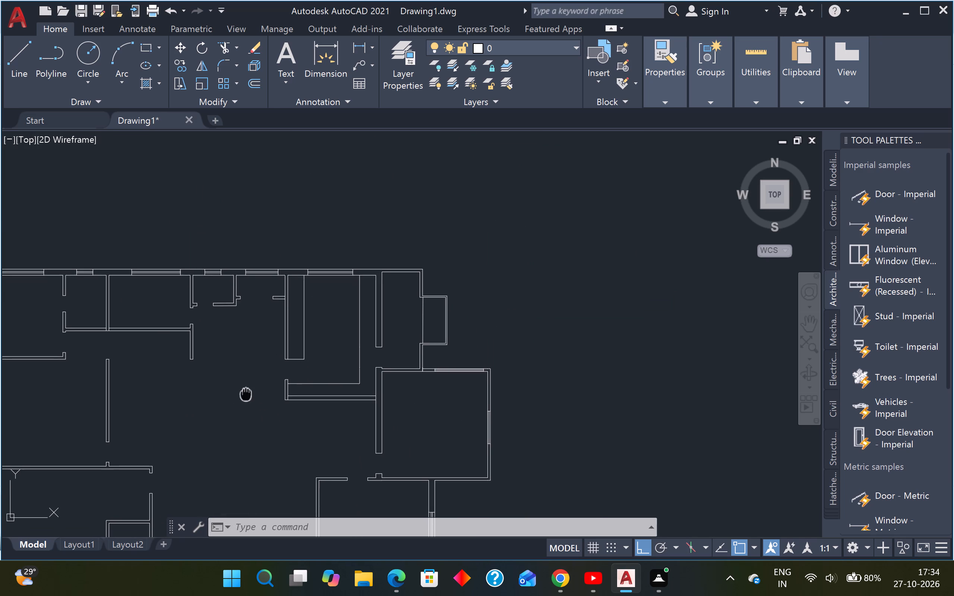
middle_click_drag(247, 390, 272, 343)
scroll(287, 336, "down", 1)
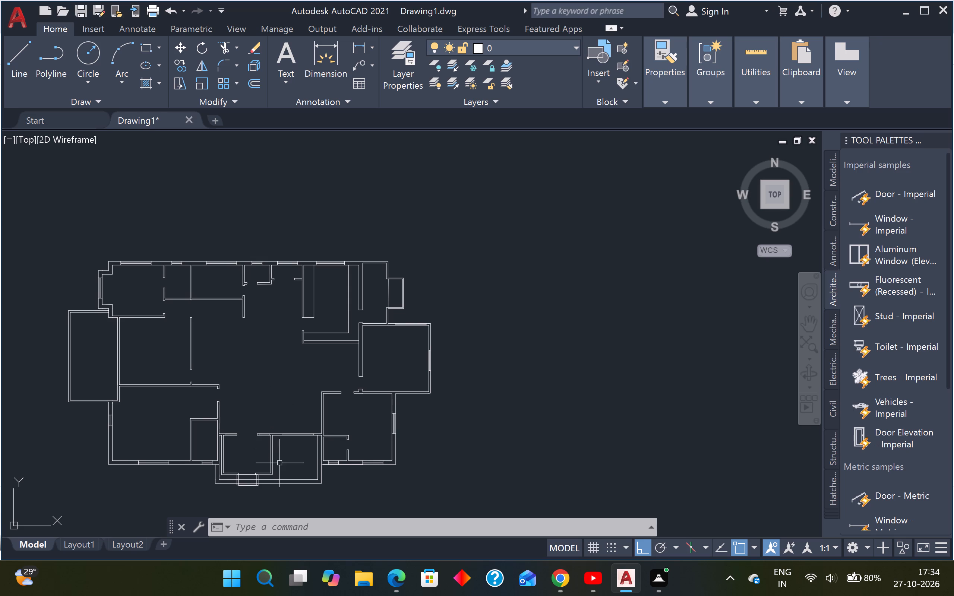
middle_click_drag(287, 462, 325, 442)
scroll(284, 415, "down", 2)
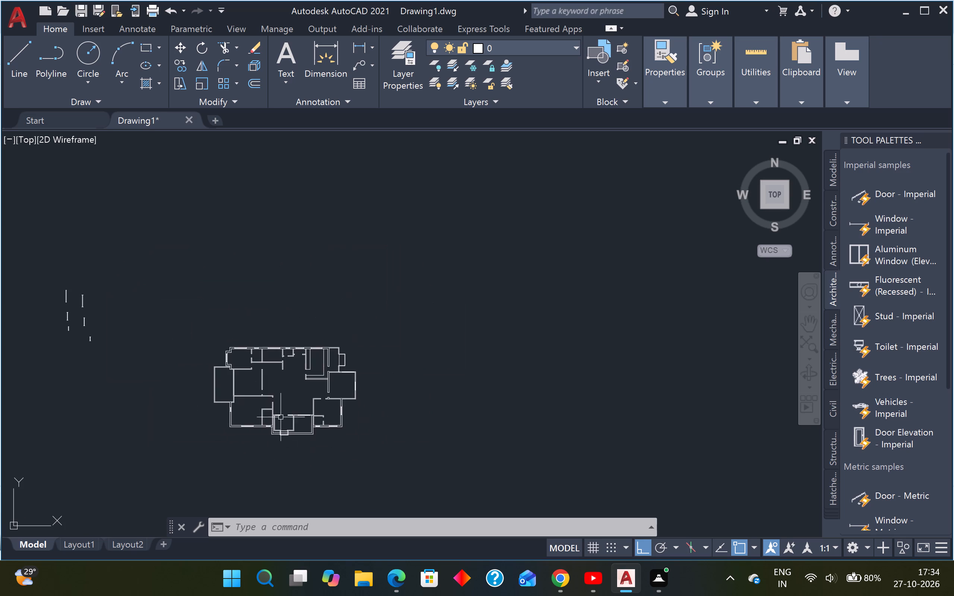
middle_click_drag(261, 411, 319, 404)
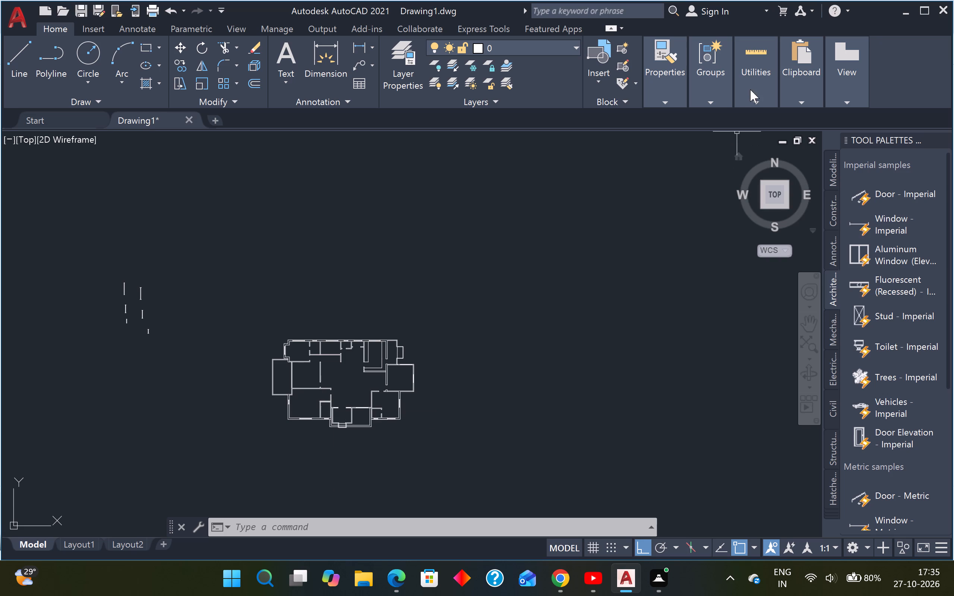
left_click(766, 91)
left_click(771, 123)
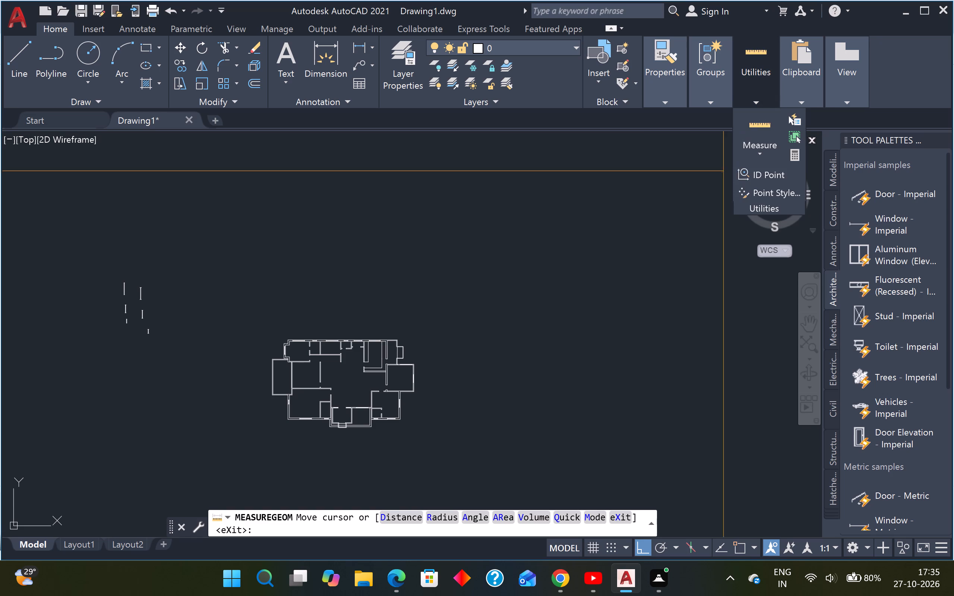
scroll(395, 355, "up", 6)
scroll(329, 375, "down", 2)
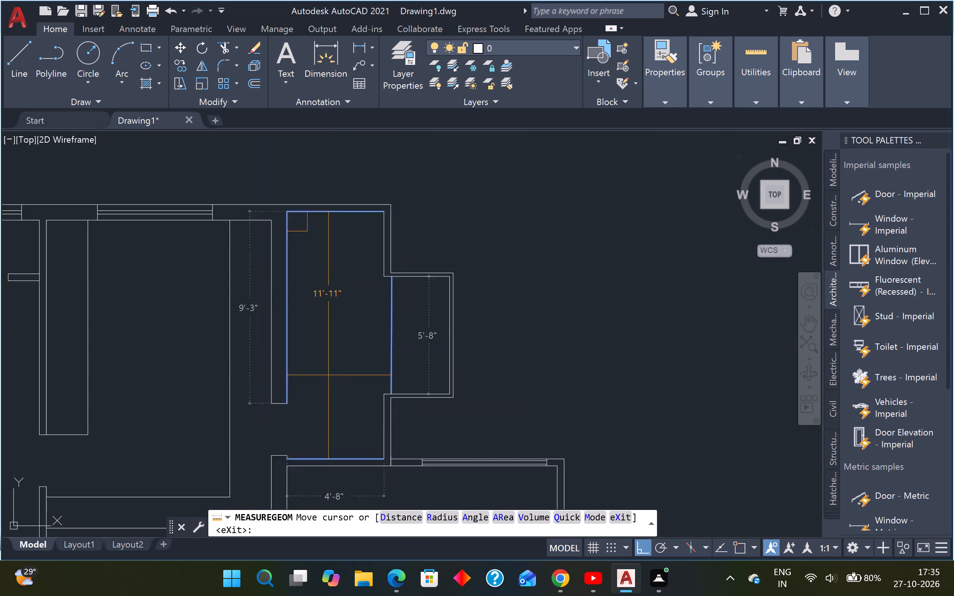
scroll(290, 422, "up", 3)
scroll(317, 421, "down", 7)
scroll(330, 462, "up", 4)
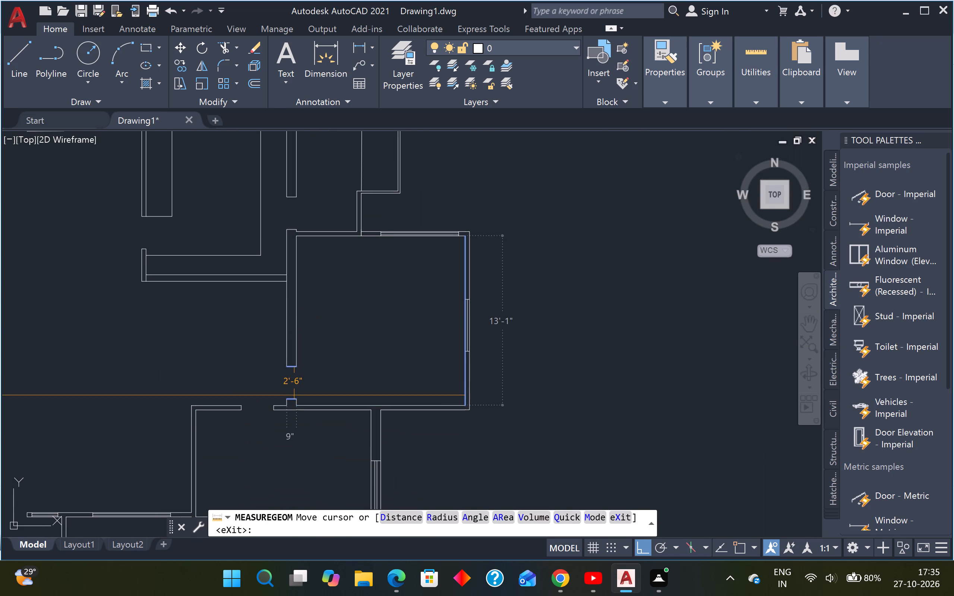
scroll(298, 374, "down", 5)
scroll(294, 388, "up", 4)
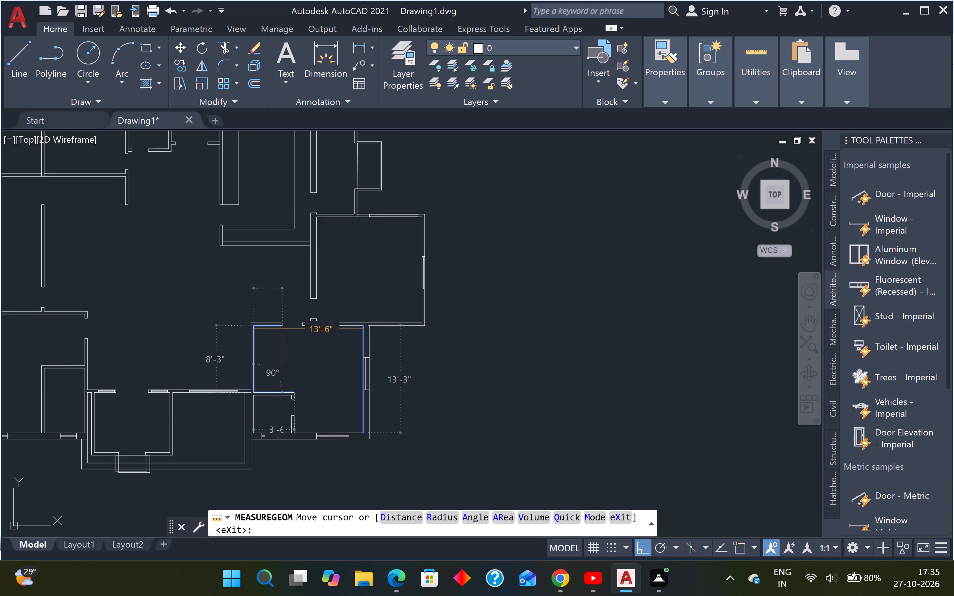
scroll(295, 320, "up", 2)
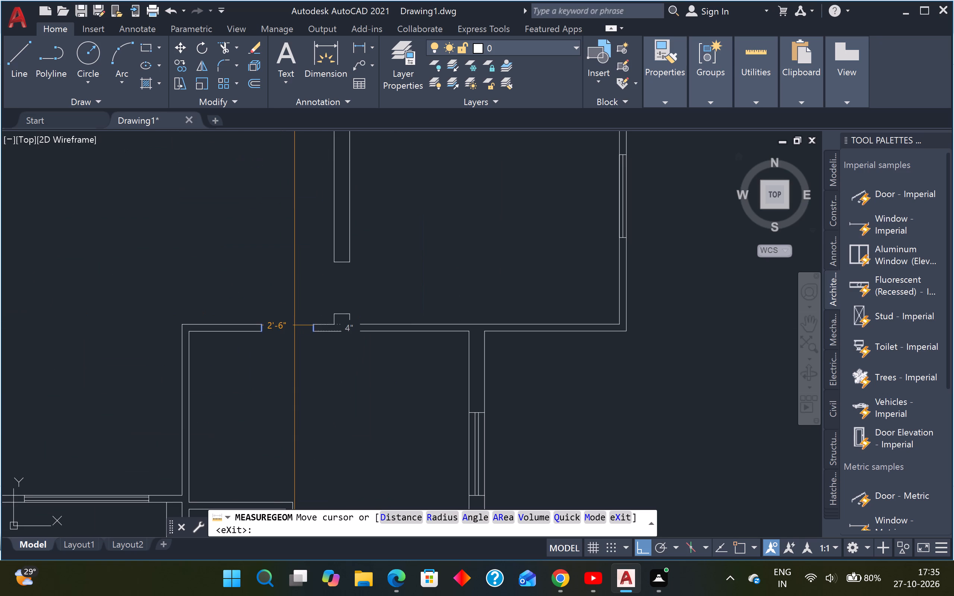
scroll(294, 326, "down", 3)
scroll(301, 398, "up", 3)
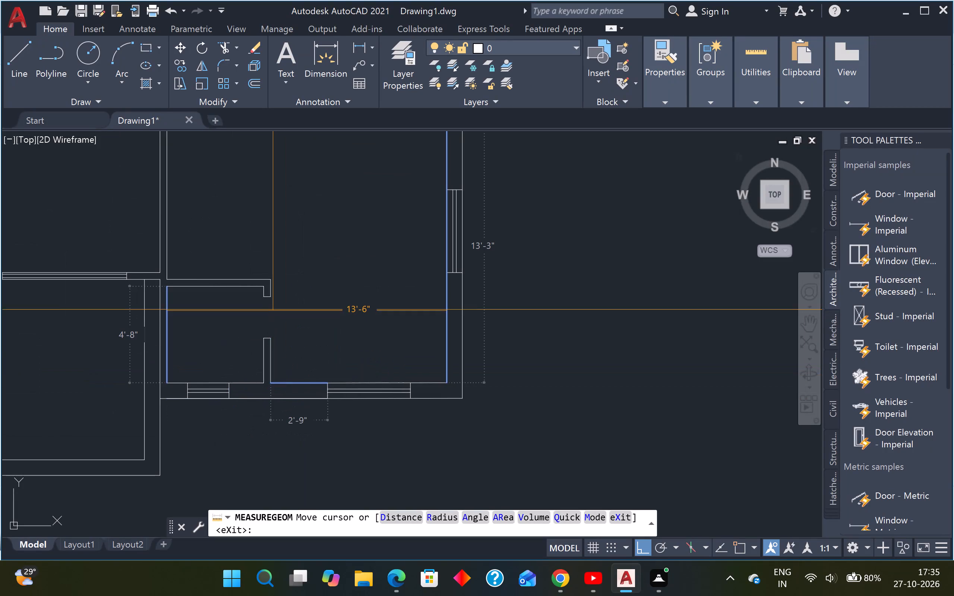
scroll(266, 313, "down", 5)
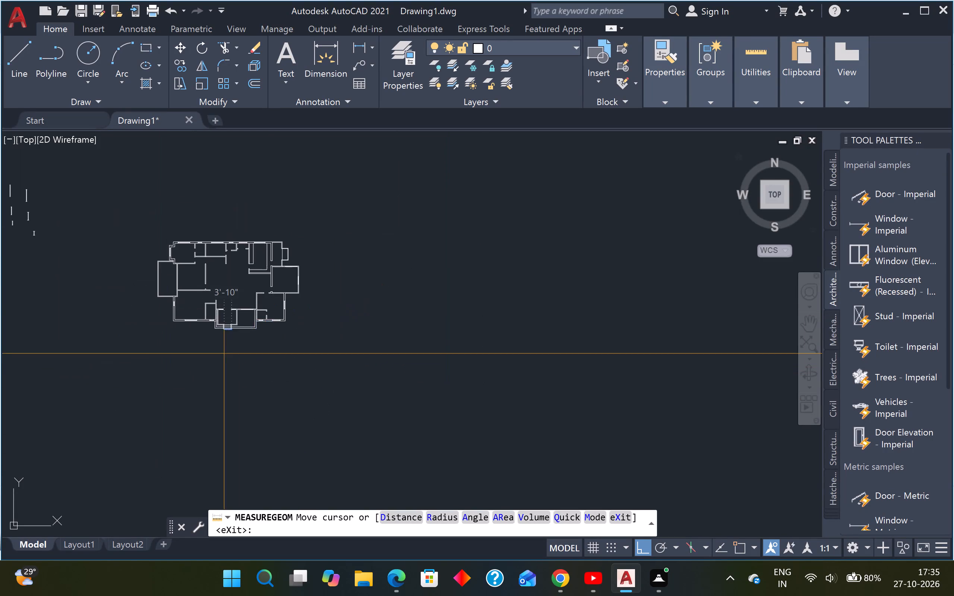
scroll(227, 322, "up", 5)
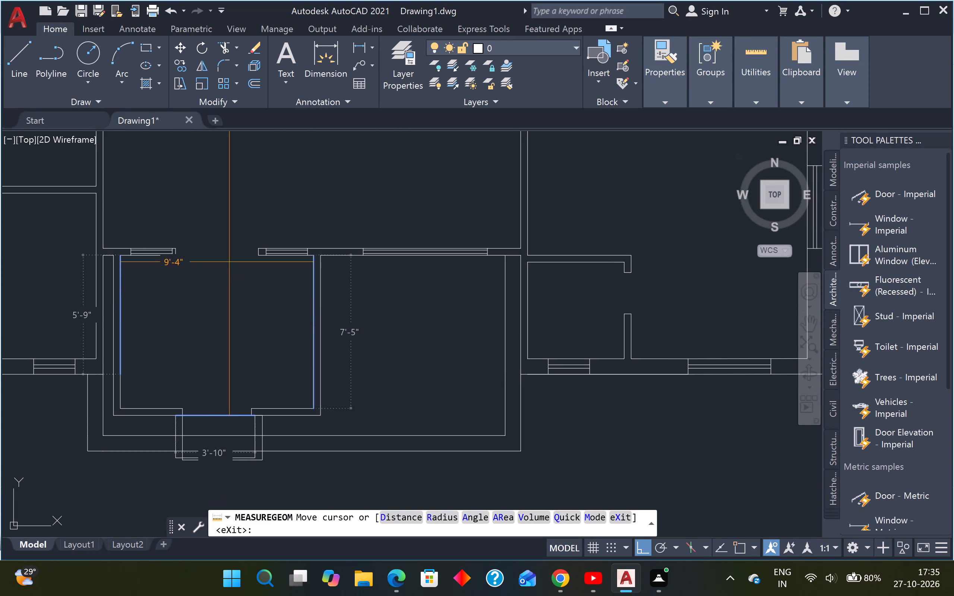
scroll(235, 259, "down", 3)
middle_click_drag(237, 273, 273, 363)
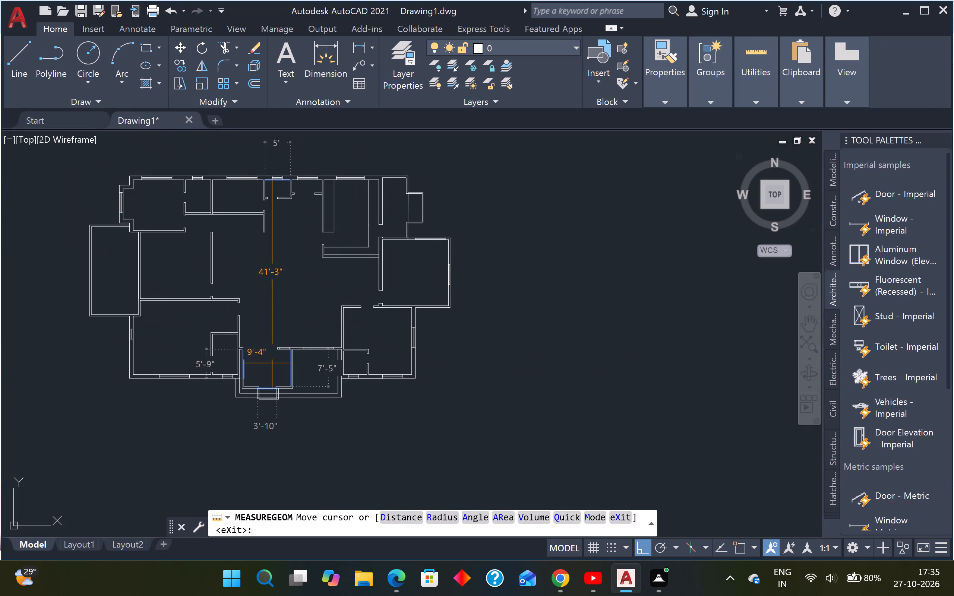
scroll(237, 311, "up", 3)
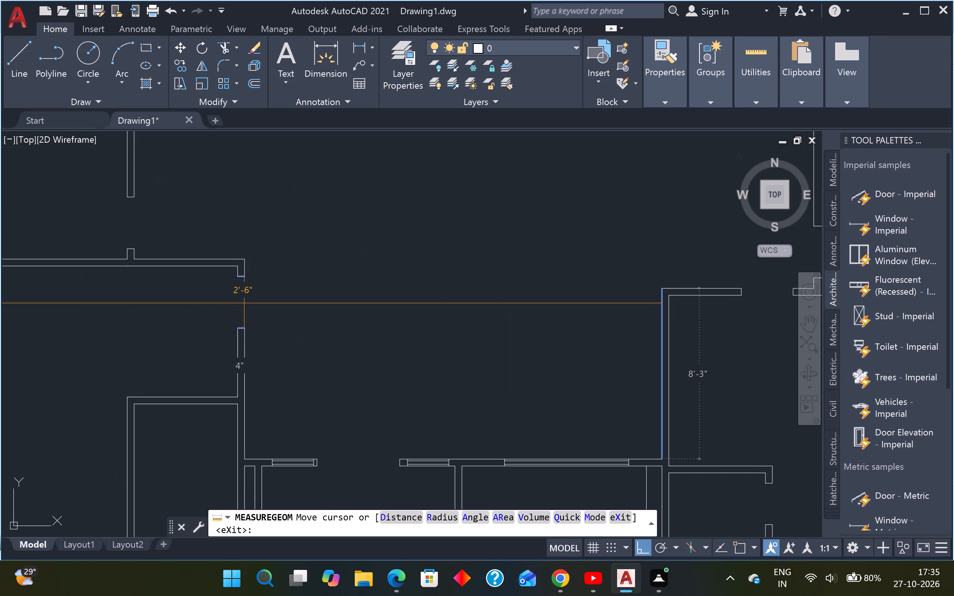
scroll(243, 303, "down", 3)
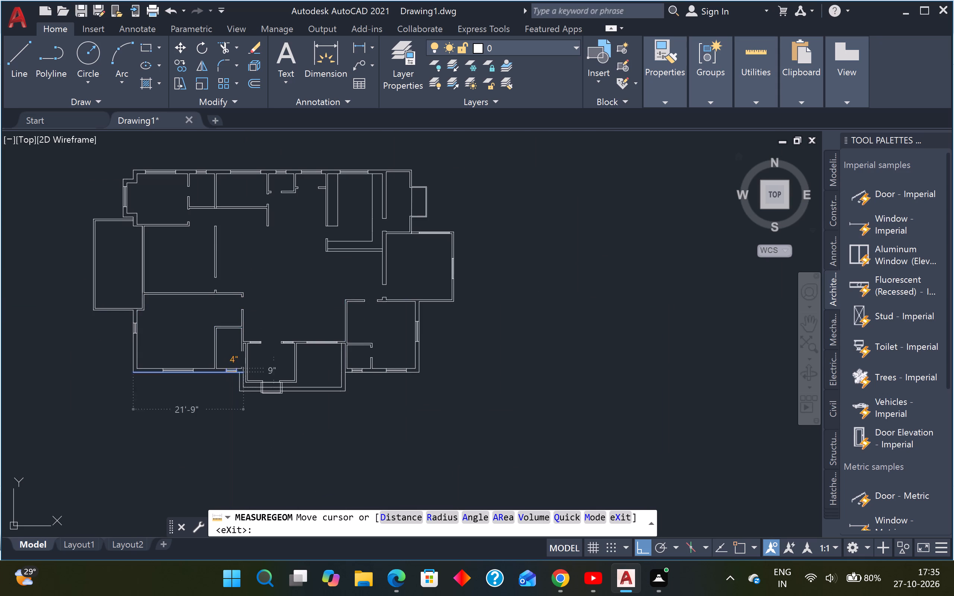
key("Escape")
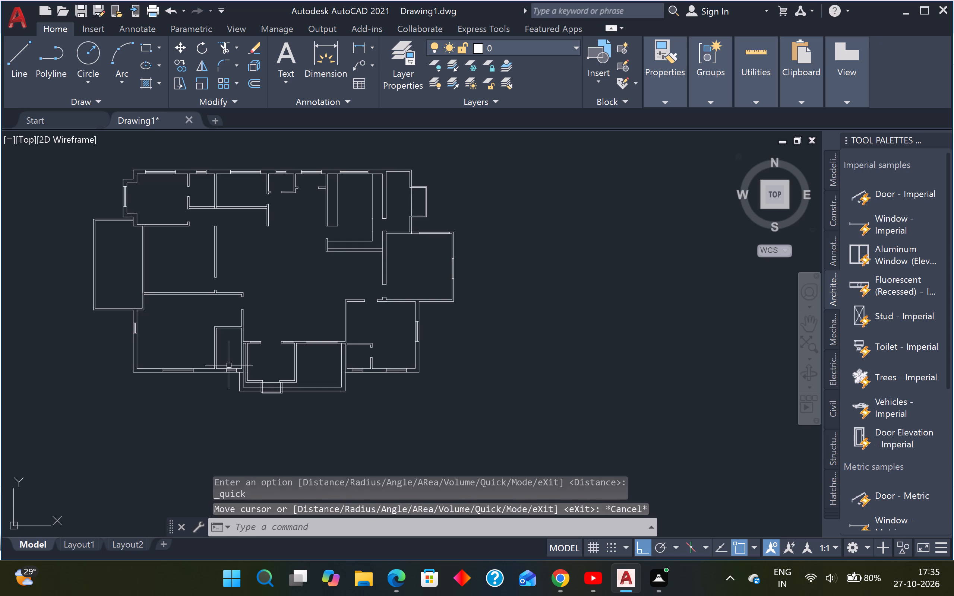
Draw a horizontal line from the midpoint of the left wall of the lower-left room's small corner room, crossing the wall.
type("L")
key("space")
scroll(226, 364, "up", 4)
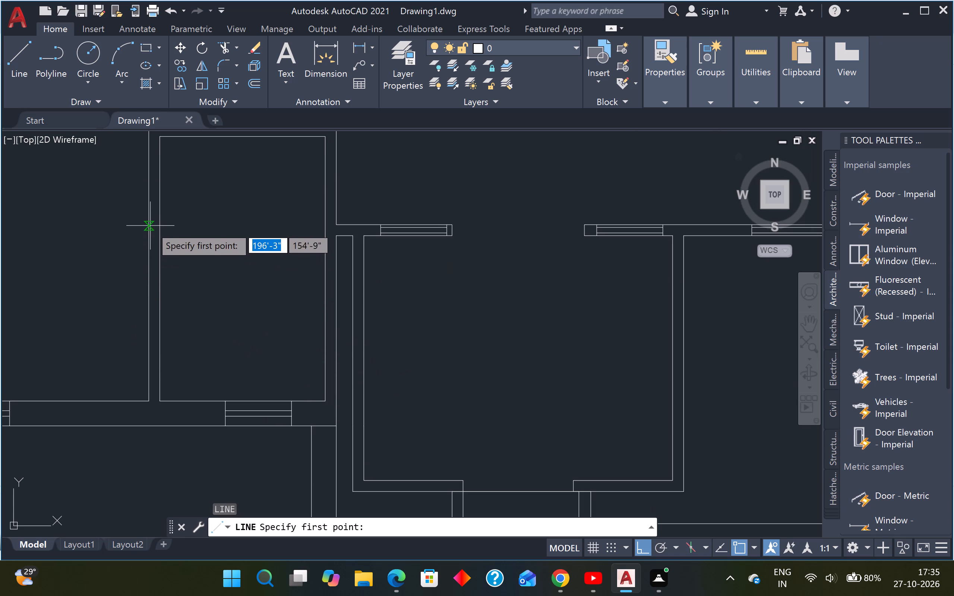
left_click(150, 266)
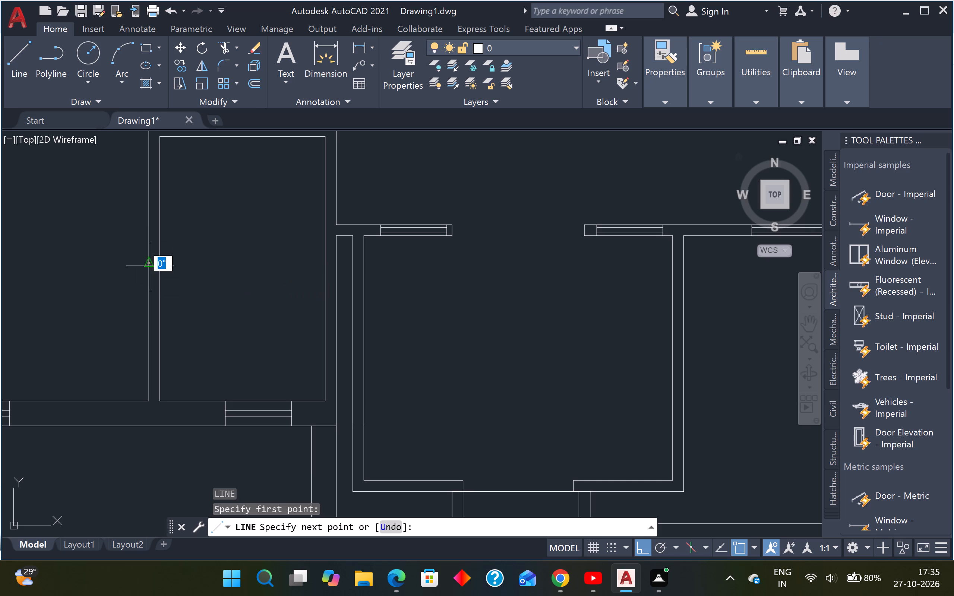
left_click(205, 267)
key("Escape")
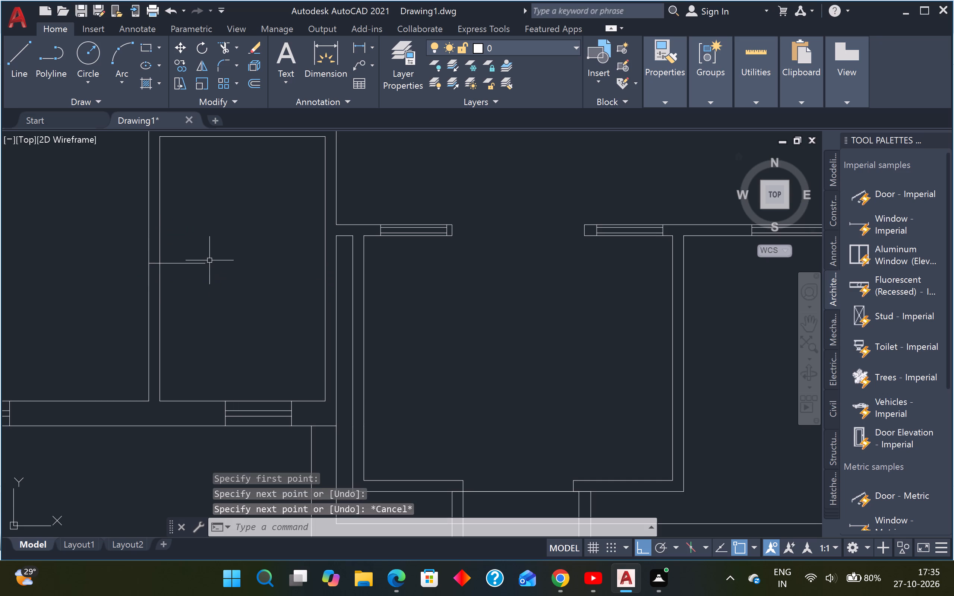
Trim the part of the new line that extends past the wall into the small corner room.
type("TR")
key("space")
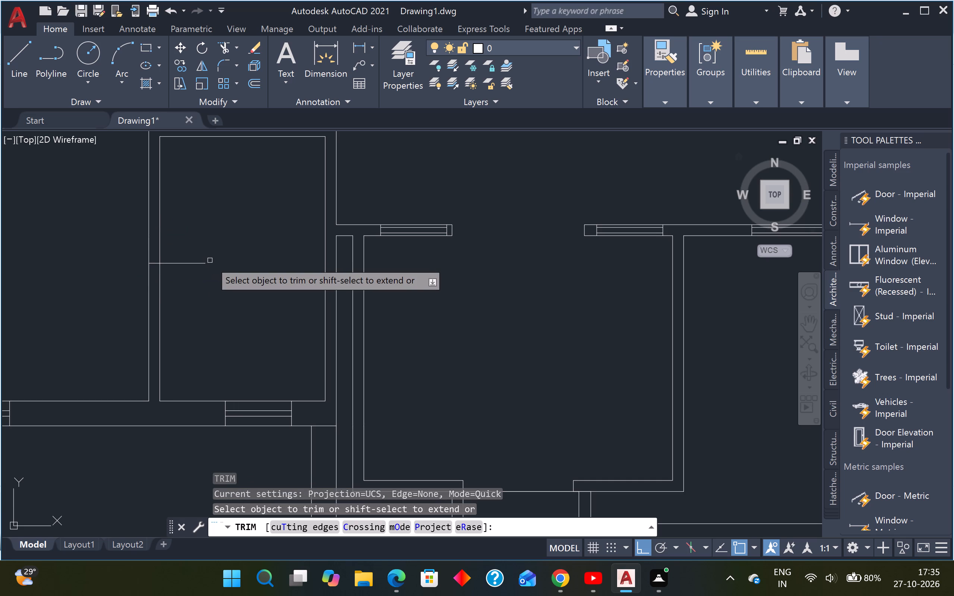
scroll(197, 259, "up", 1)
left_click(195, 259)
left_click(188, 277)
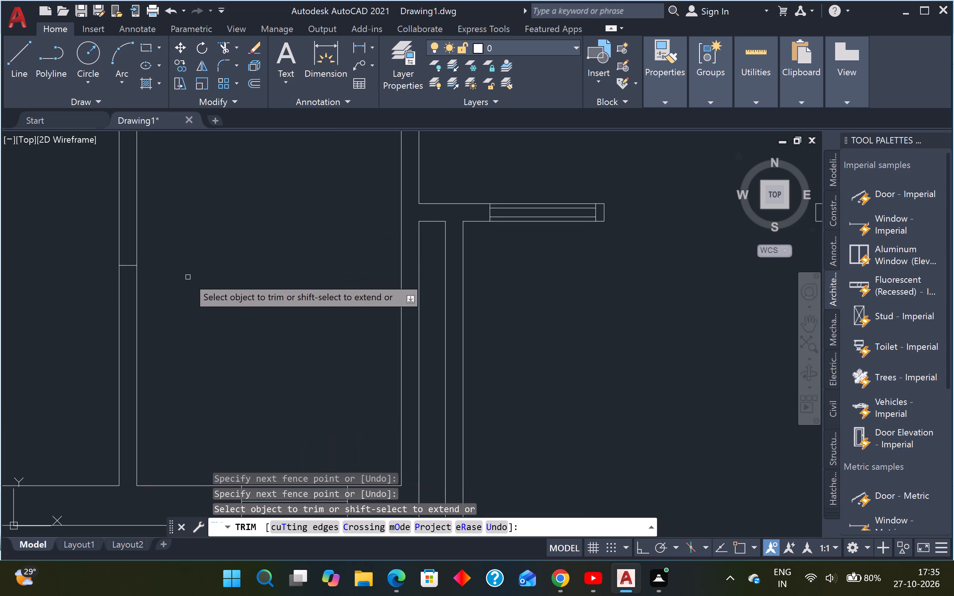
scroll(187, 275, "down", 1)
key("Escape")
key("Escape")
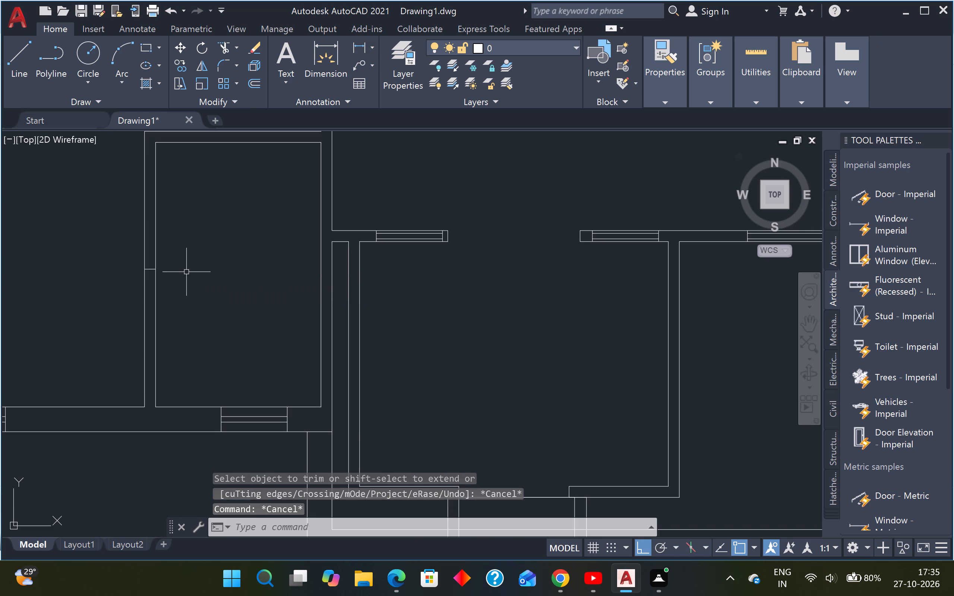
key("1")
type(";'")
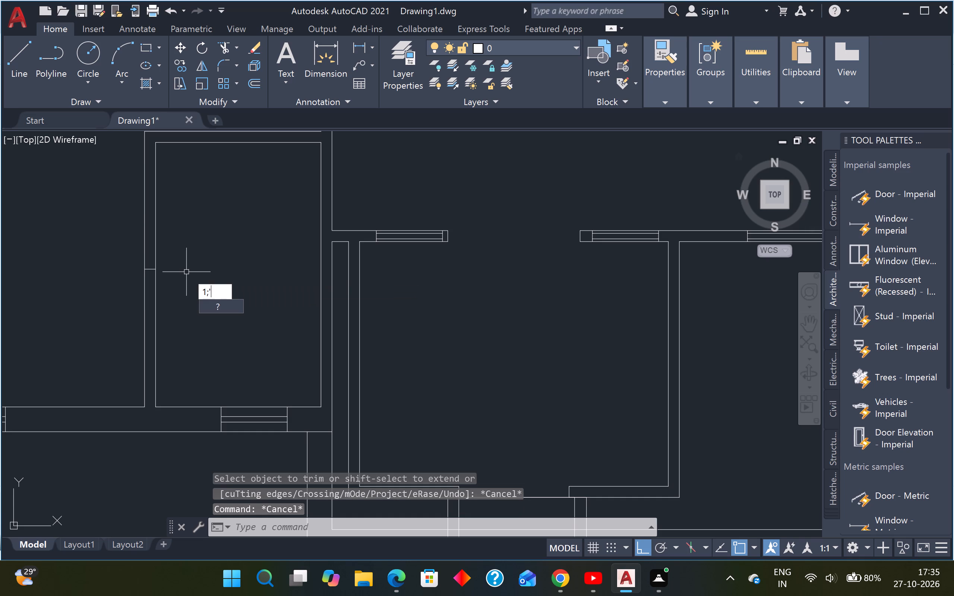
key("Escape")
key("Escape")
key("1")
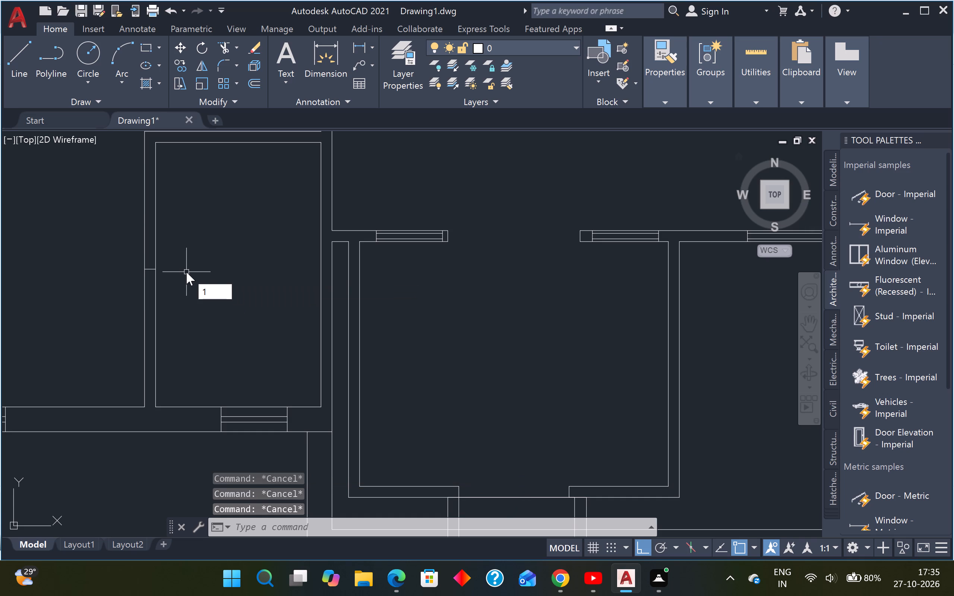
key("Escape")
Offset the mark across the small corner room's left wall by 1' both upward and downward.
type("O")
key("space")
type("1'")
key("Return")
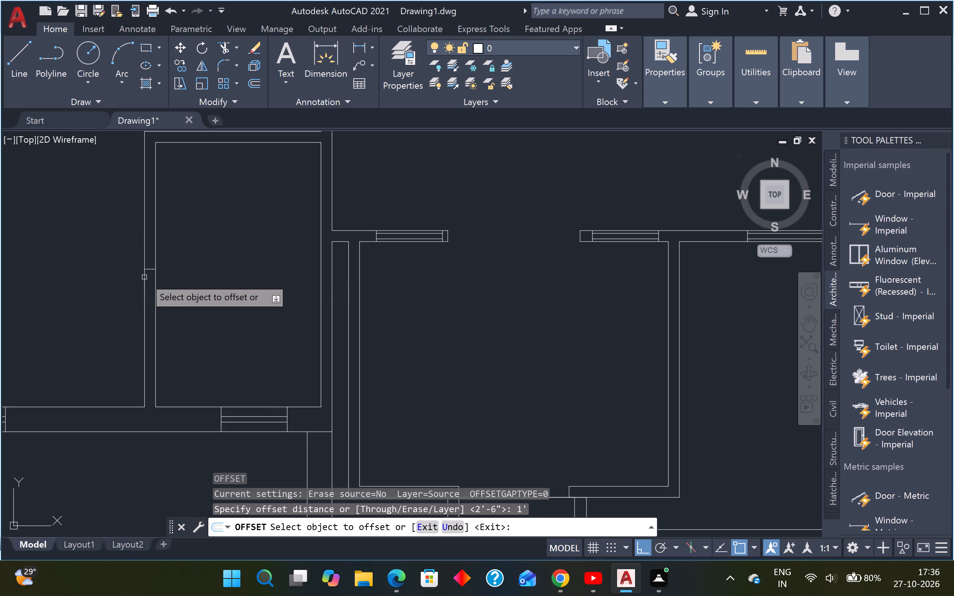
scroll(150, 272, "up", 3)
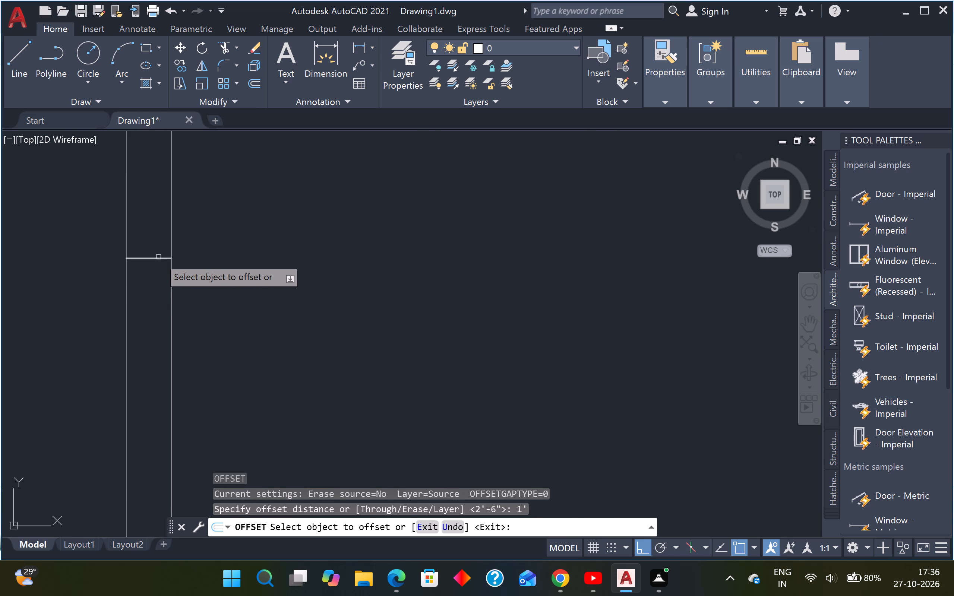
left_click(158, 257)
left_click(145, 198)
left_click(159, 260)
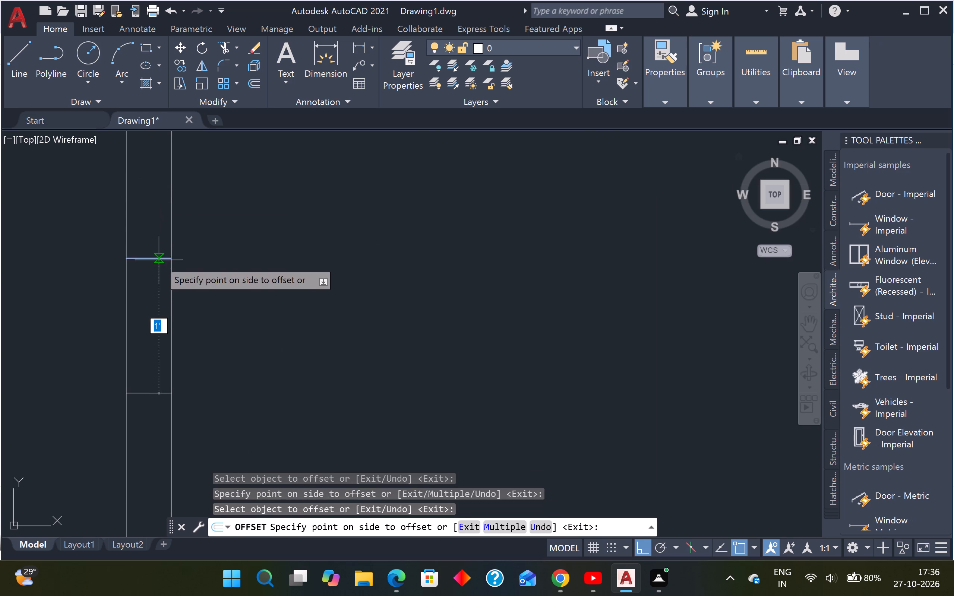
left_click(150, 354)
scroll(148, 346, "down", 3)
middle_click_drag(178, 312, 193, 316)
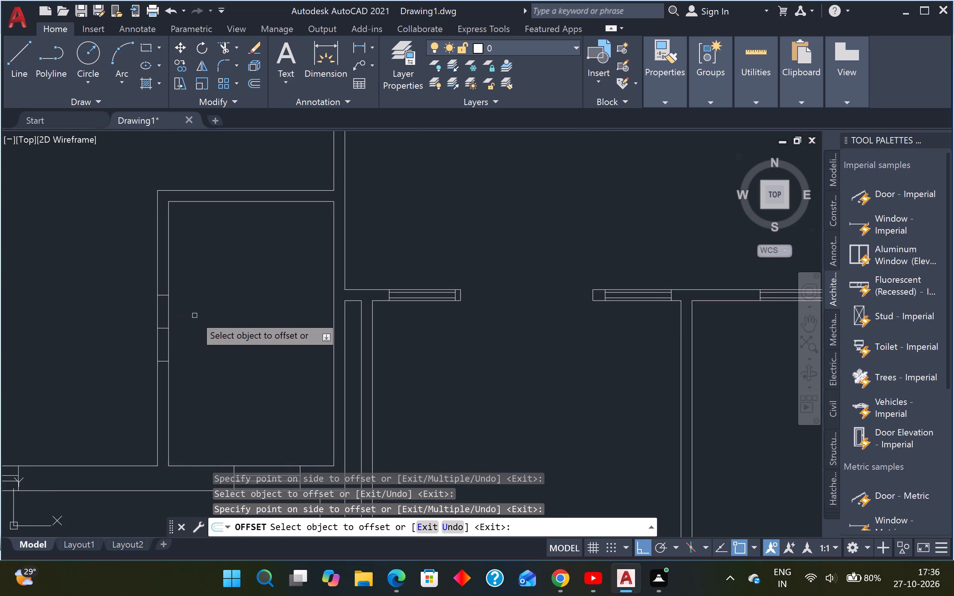
key("Escape")
key("Escape")
Trim both wall lines between the outer marks and remove the middle mark to open the small corner room's 2' doorway.
type("TR")
key("space")
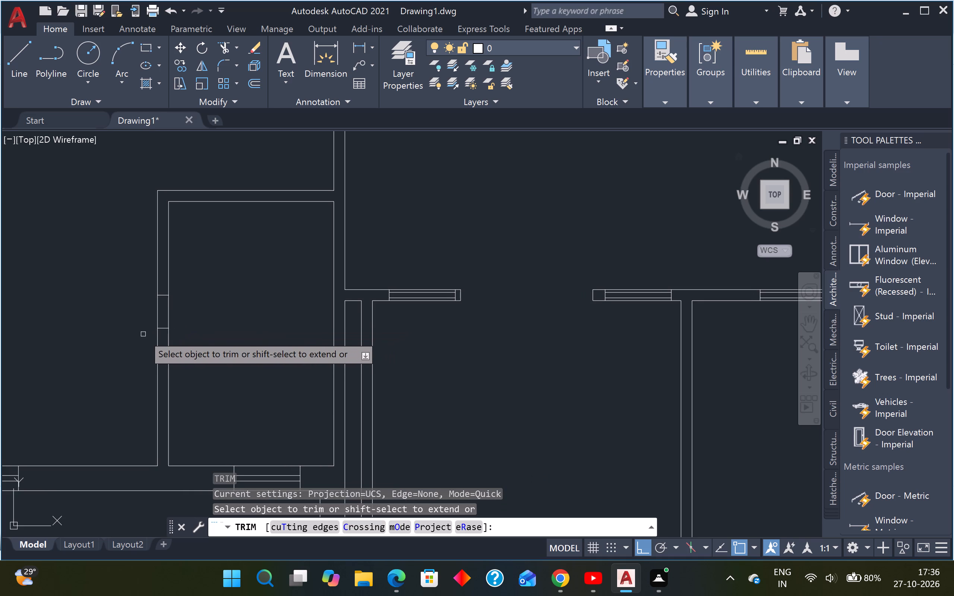
scroll(145, 337, "up", 2)
left_click_drag(143, 277, 148, 277)
left_click(234, 263)
left_click_drag(236, 318, 205, 331)
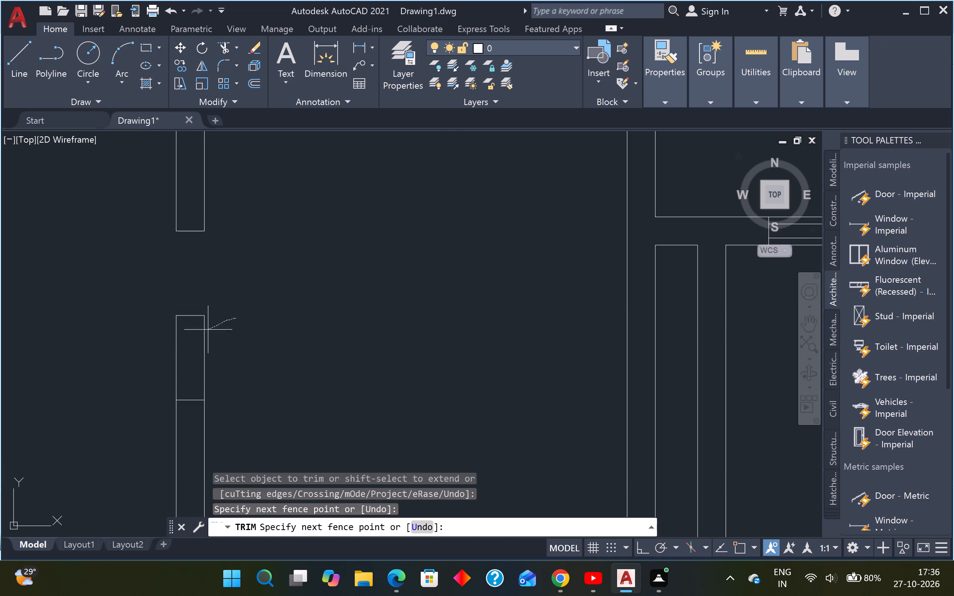
left_click(129, 352)
left_click(209, 294)
left_click(210, 320)
left_click(196, 323)
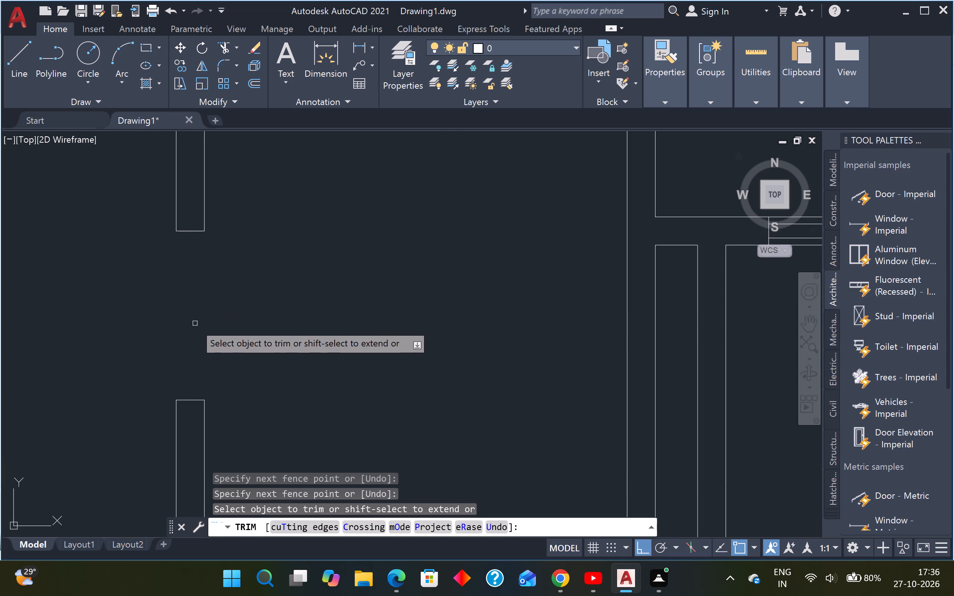
scroll(194, 323, "down", 4)
middle_click_drag(195, 325, 257, 352)
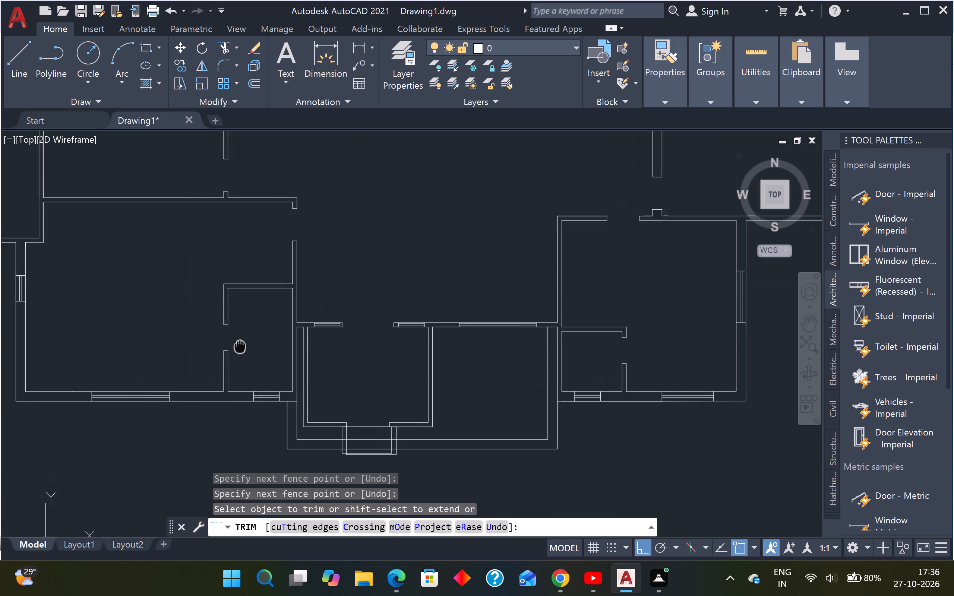
middle_click_drag(257, 352, 261, 354)
scroll(258, 354, "down", 1)
key("Escape")
key("Escape")
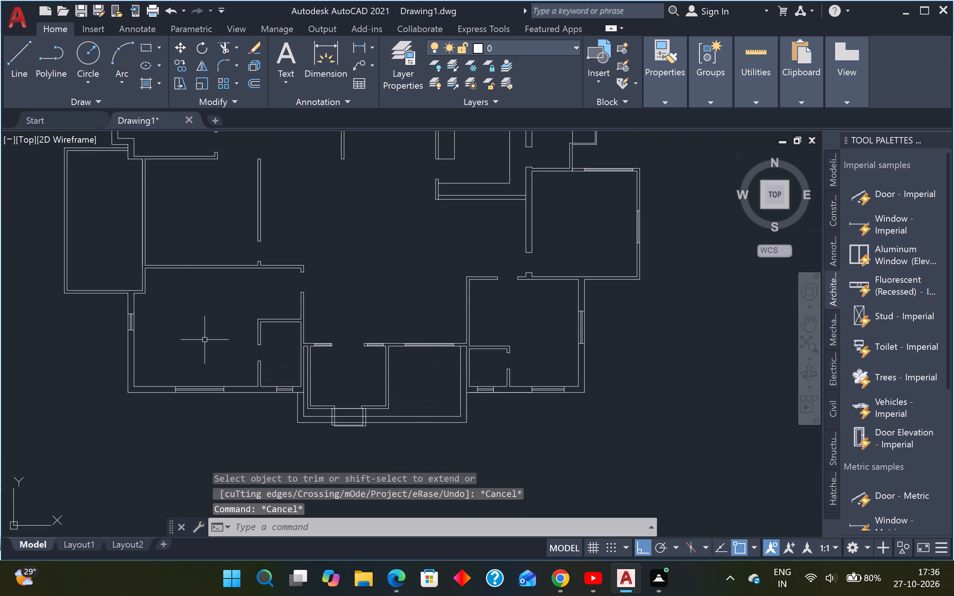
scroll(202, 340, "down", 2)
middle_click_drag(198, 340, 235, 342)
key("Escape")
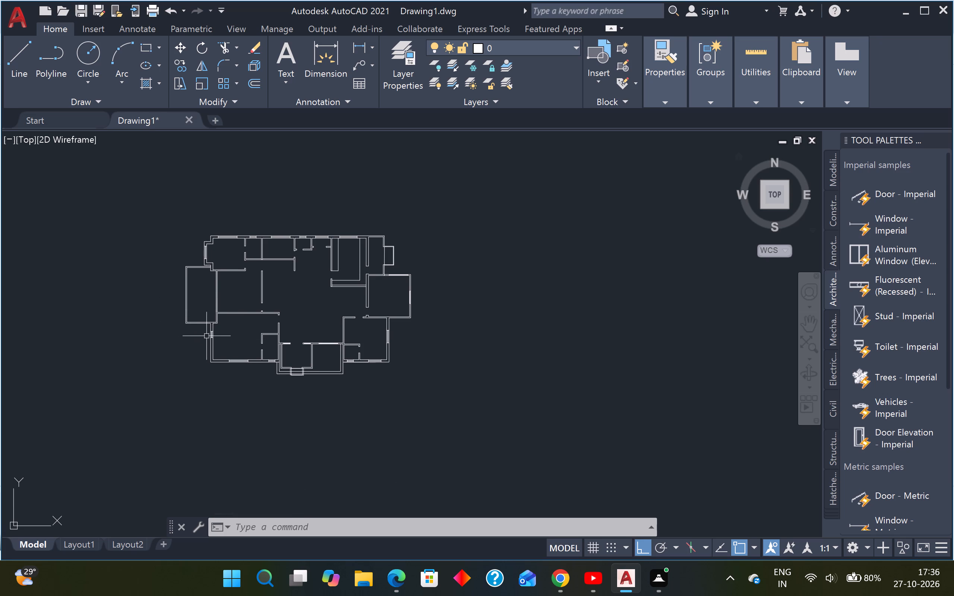
Measure the lower-left room's inside height from its upper wall to the inner face of its bottom wall with a linear dimension.
key("d")
type("LI")
key("space")
scroll(246, 330, "up", 2)
scroll(173, 282, "up", 2)
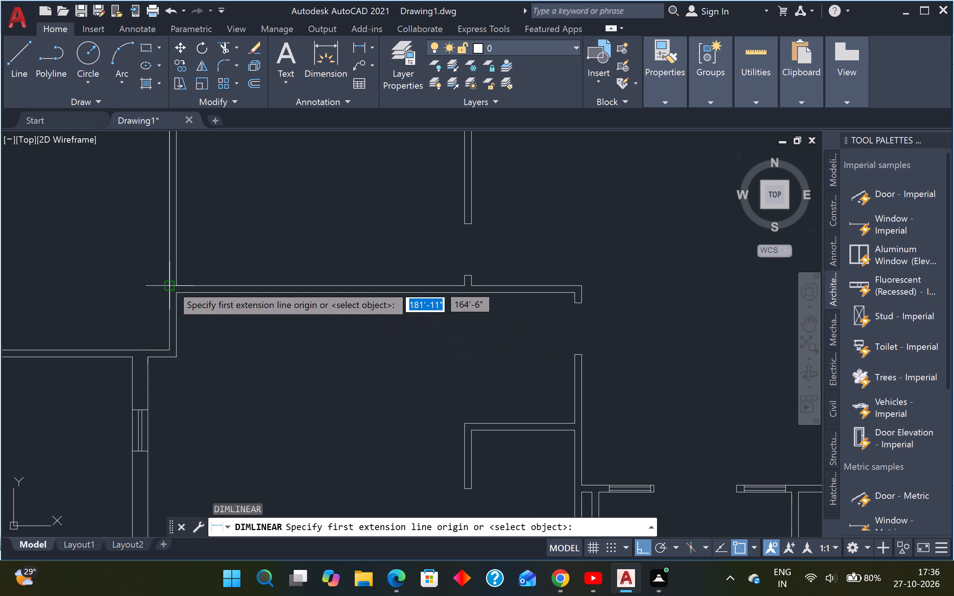
left_click(175, 295)
scroll(176, 304, "down", 2)
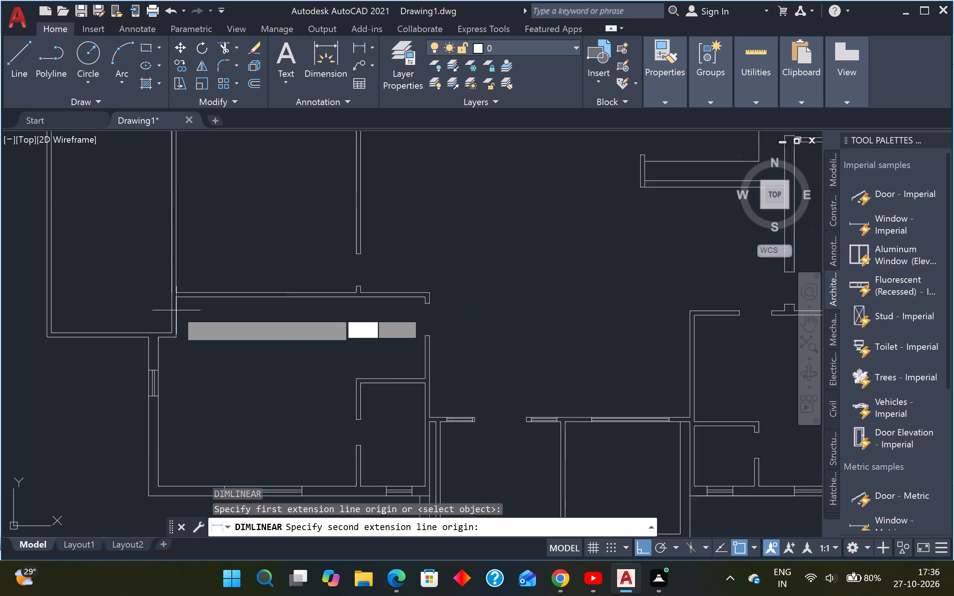
scroll(176, 310, "down", 1)
scroll(184, 385, "up", 3)
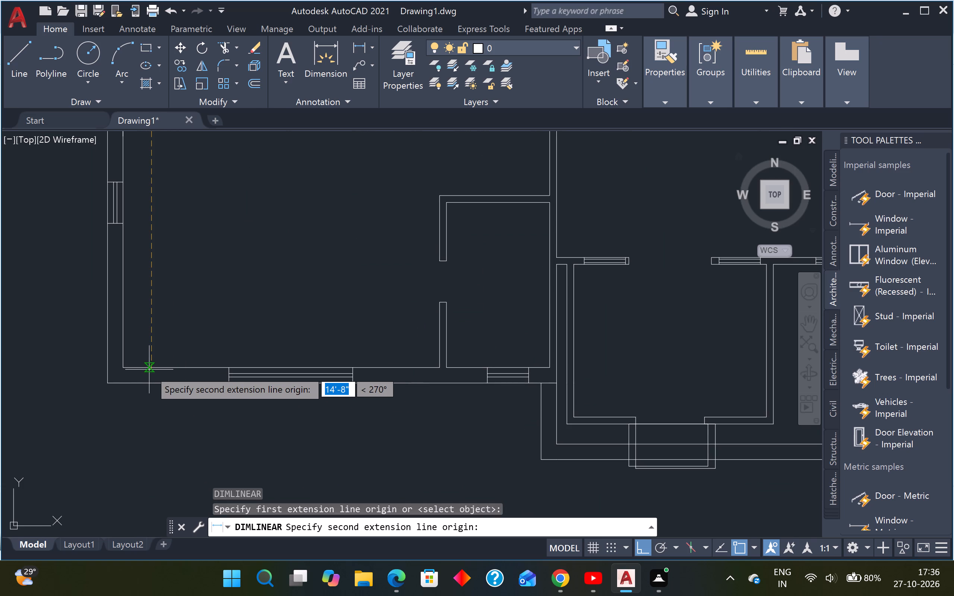
scroll(152, 369, "up", 2)
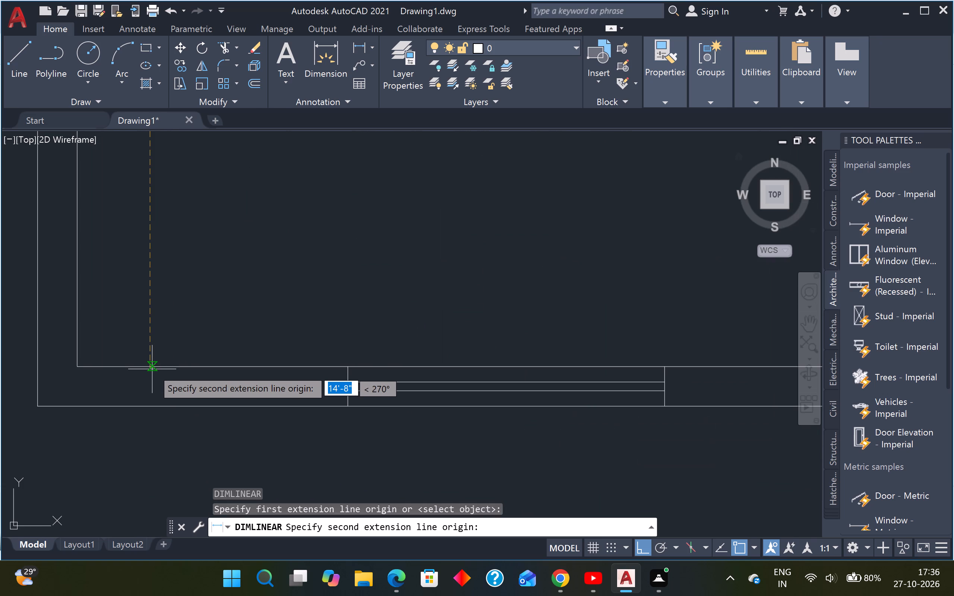
left_click(152, 365)
scroll(181, 367, "down", 3)
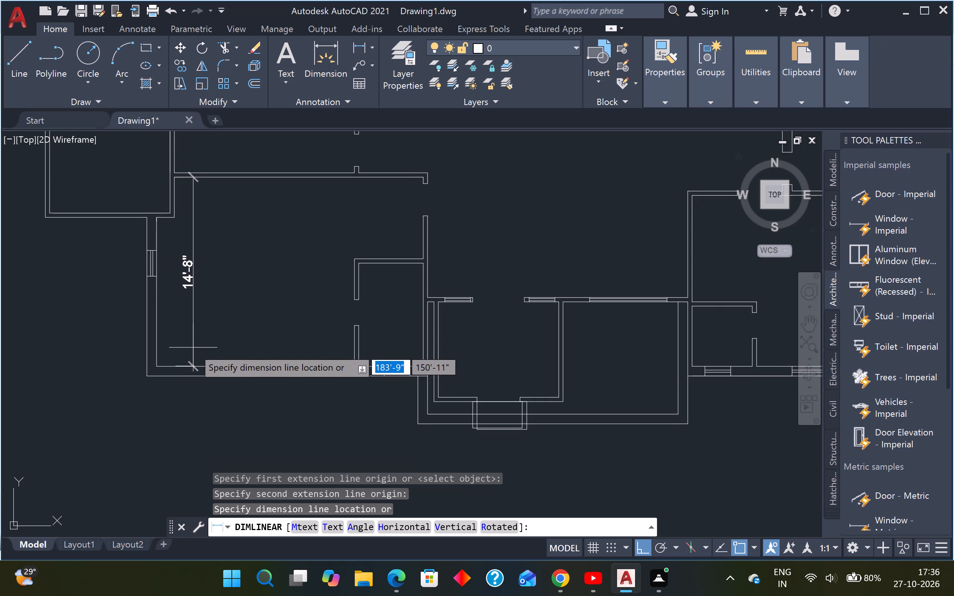
key("Escape")
Measure the lower-left room's left wall vertically from its upper inner corner to the inner face of the bottom wall.
key("space")
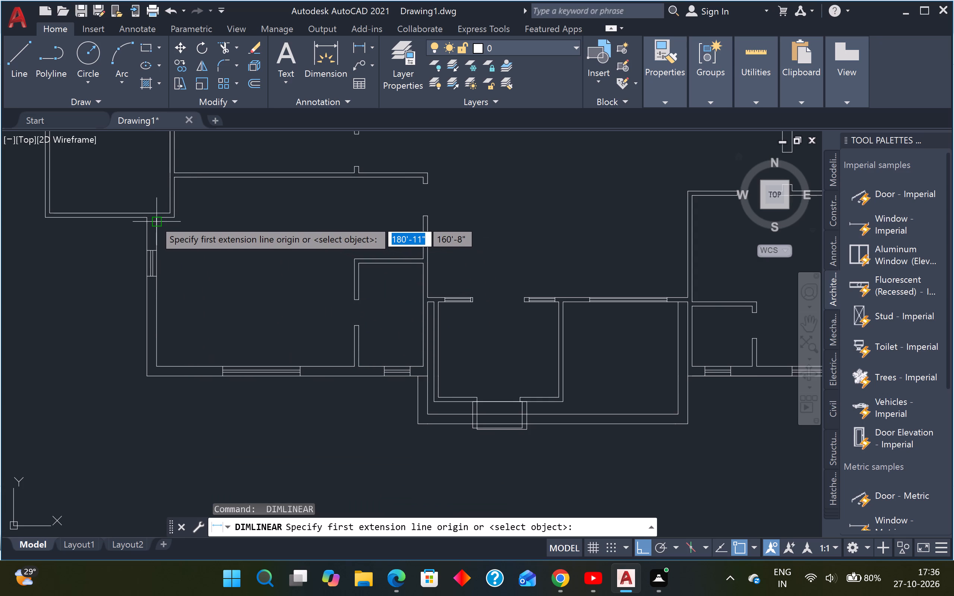
scroll(154, 219, "up", 3)
left_click(162, 207)
scroll(165, 210, "down", 4)
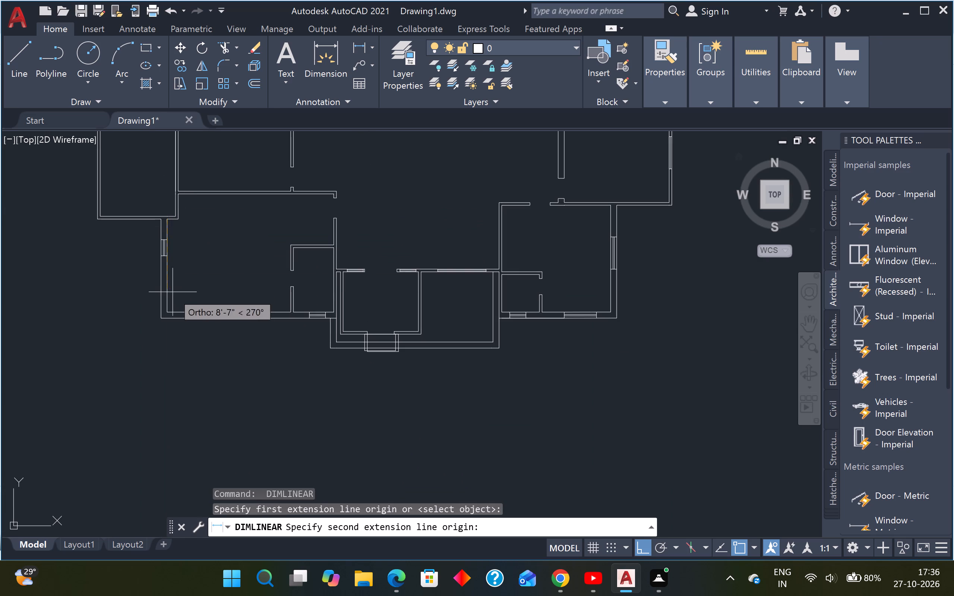
scroll(168, 309, "up", 4)
left_click(159, 323)
scroll(186, 312, "down", 3)
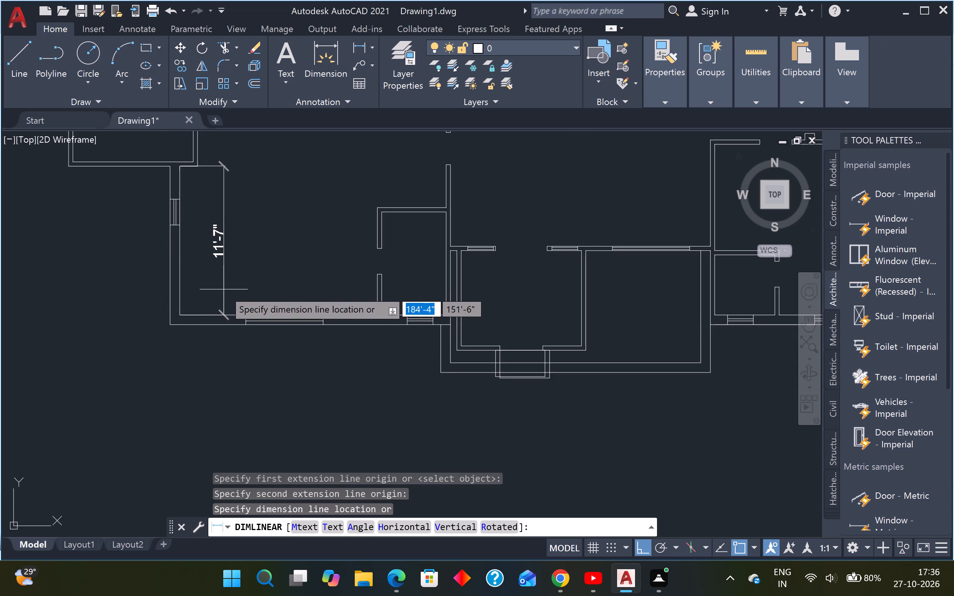
key("Escape")
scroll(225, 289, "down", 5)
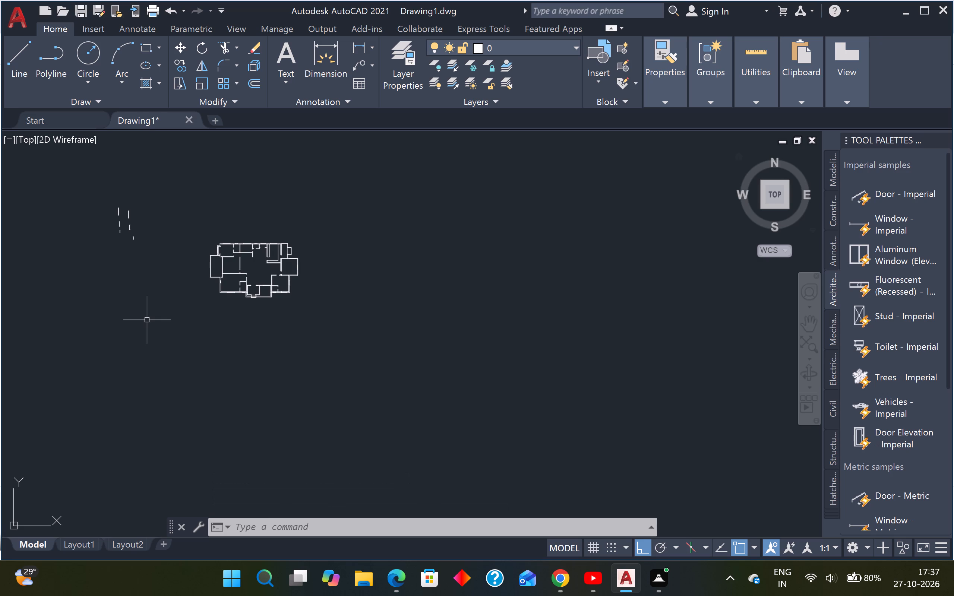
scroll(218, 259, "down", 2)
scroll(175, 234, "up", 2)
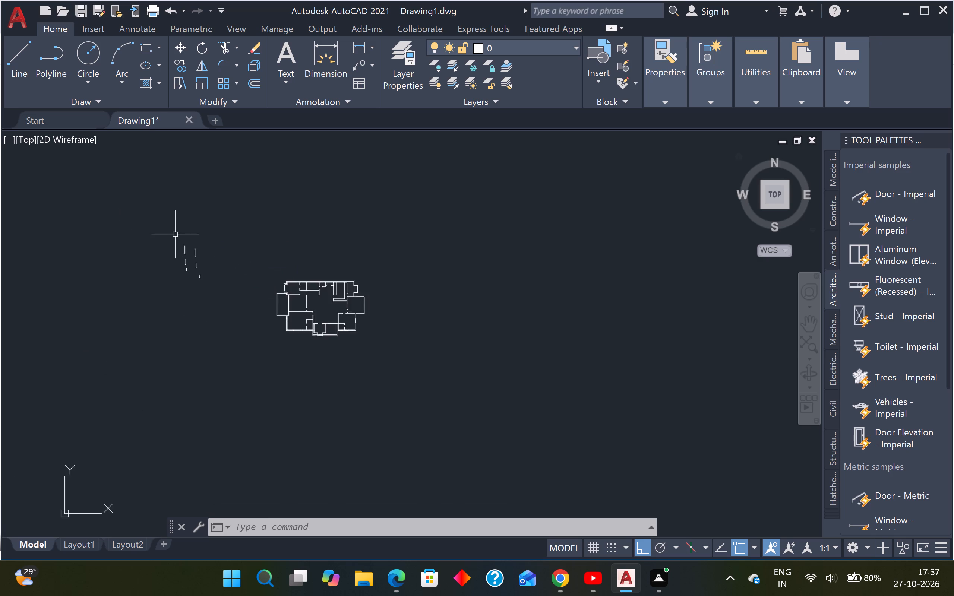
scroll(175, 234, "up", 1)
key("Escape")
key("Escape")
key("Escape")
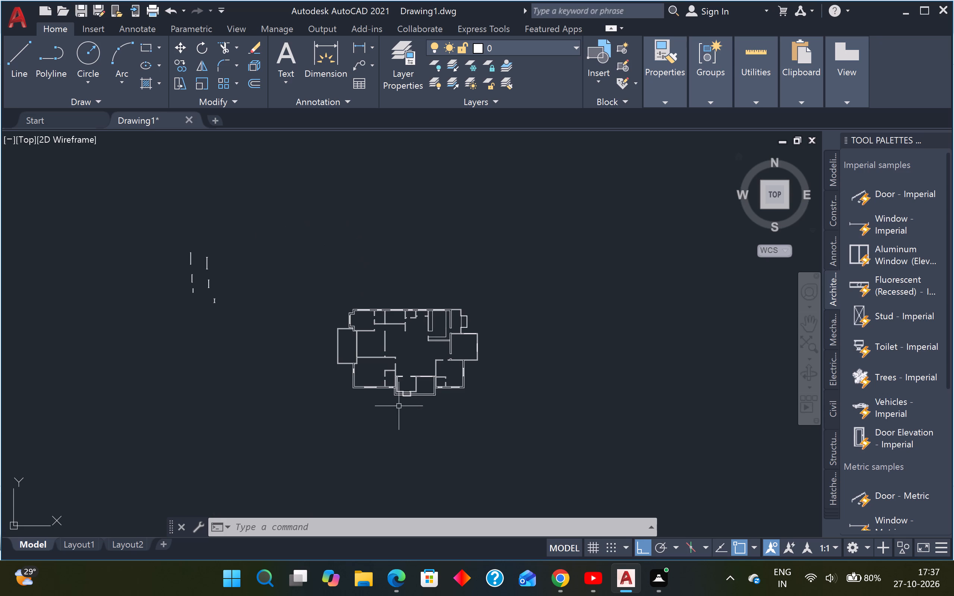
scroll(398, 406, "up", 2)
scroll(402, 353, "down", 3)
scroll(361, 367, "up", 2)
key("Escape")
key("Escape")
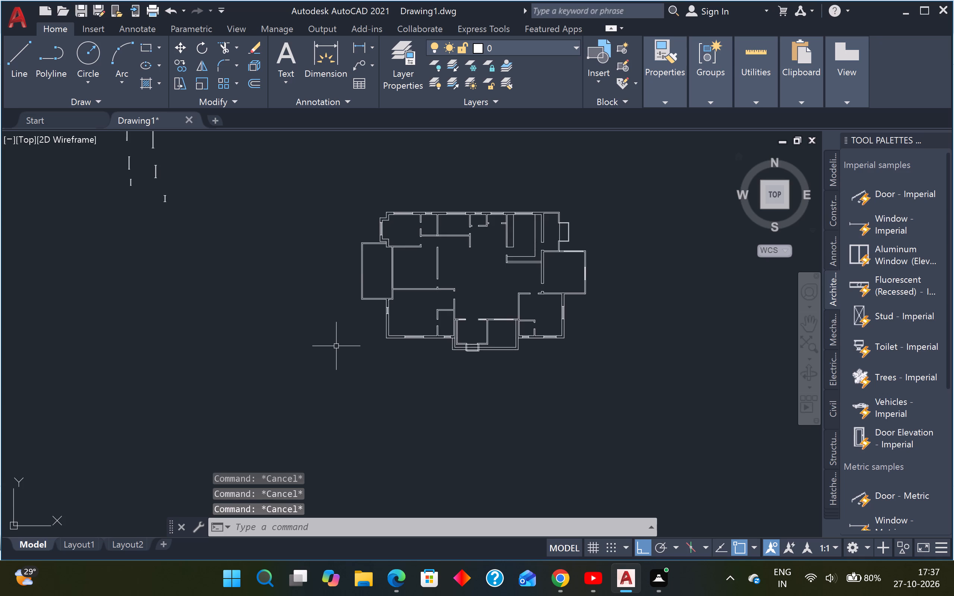
Insert three Door - Imperial blocks side by side in the empty area to the right of the floor plan.
scroll(336, 346, "down", 2)
left_click_drag(907, 199, 499, 297)
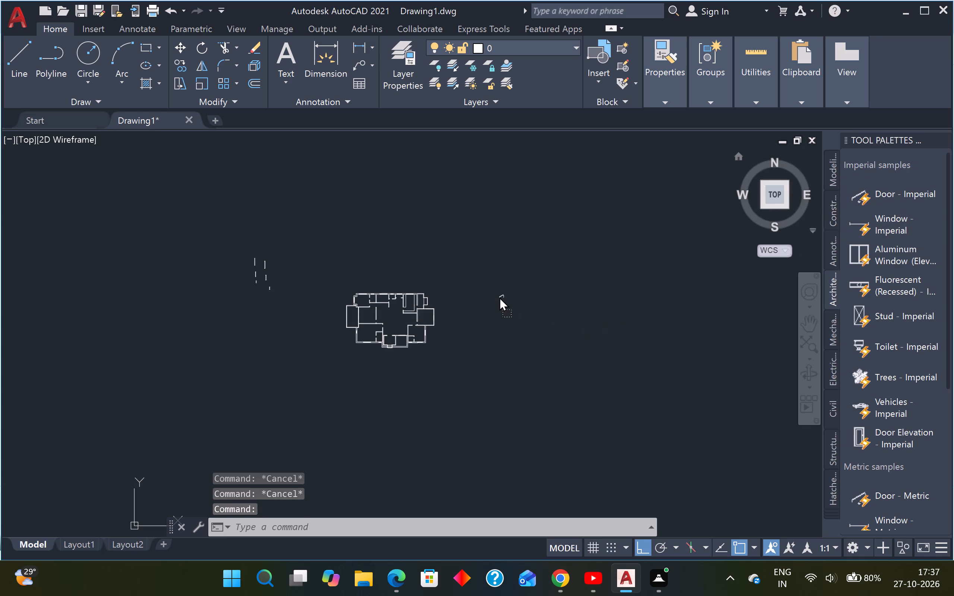
left_click_drag(499, 297, 491, 279)
left_click_drag(874, 197, 506, 283)
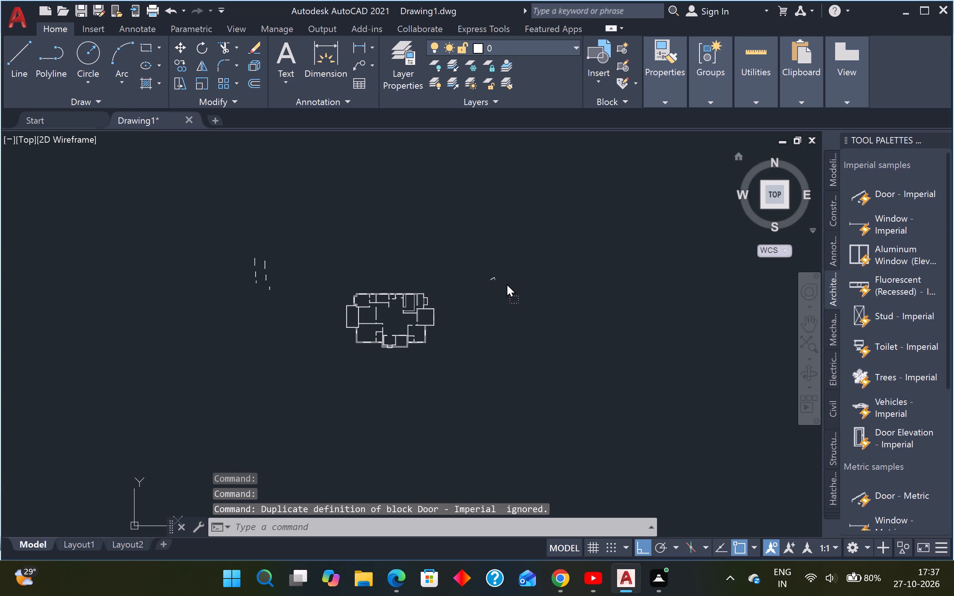
left_click_drag(506, 283, 506, 279)
left_click_drag(910, 209, 909, 209)
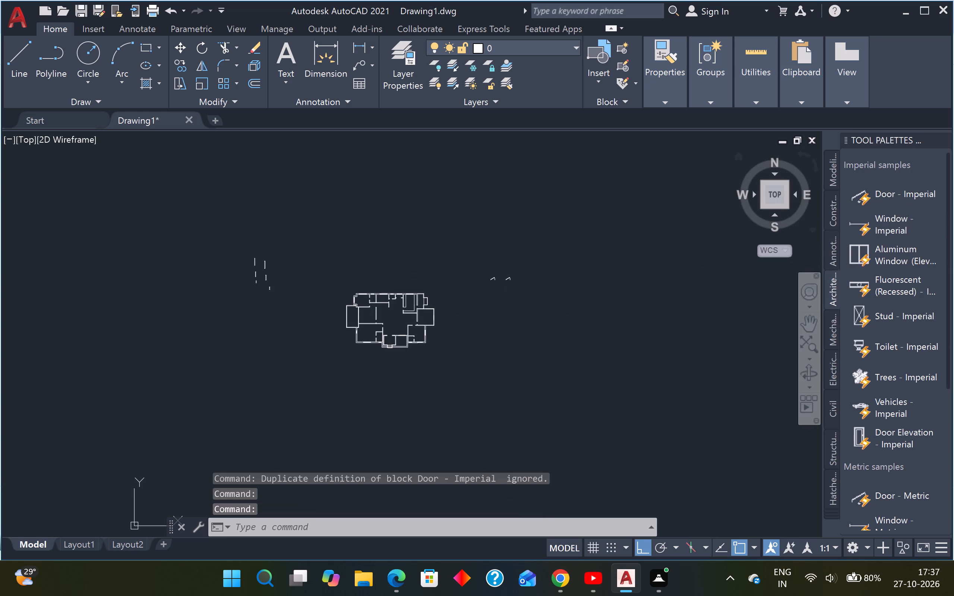
left_click_drag(909, 209, 860, 215)
left_click(874, 205)
left_click(875, 202)
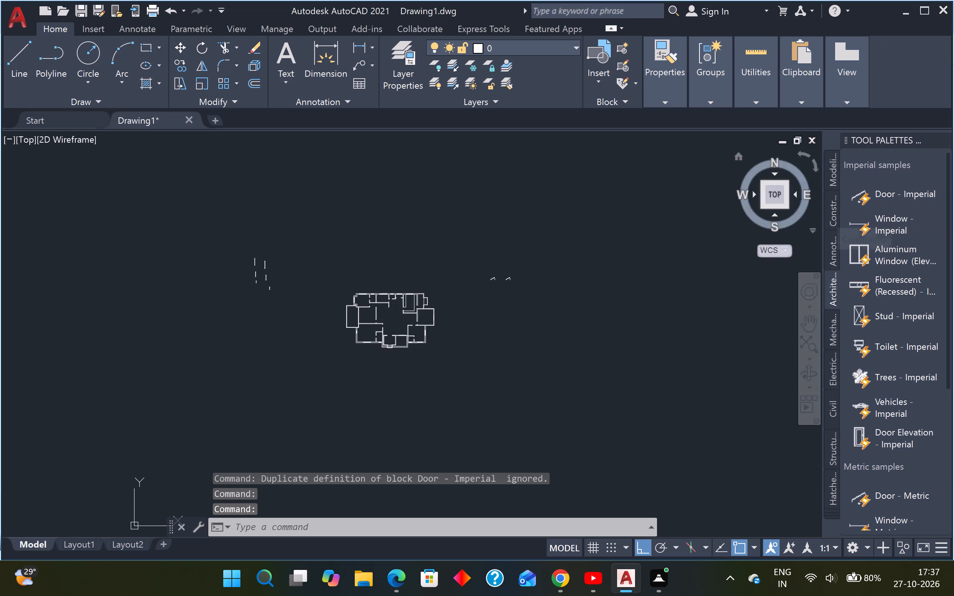
left_click(873, 200)
left_click_drag(875, 197, 757, 250)
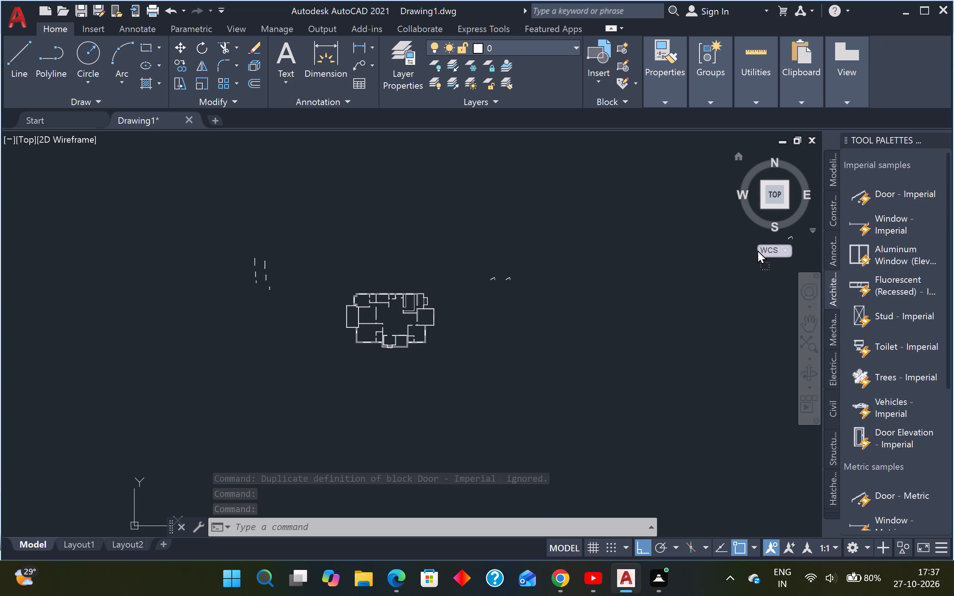
left_click_drag(757, 250, 523, 278)
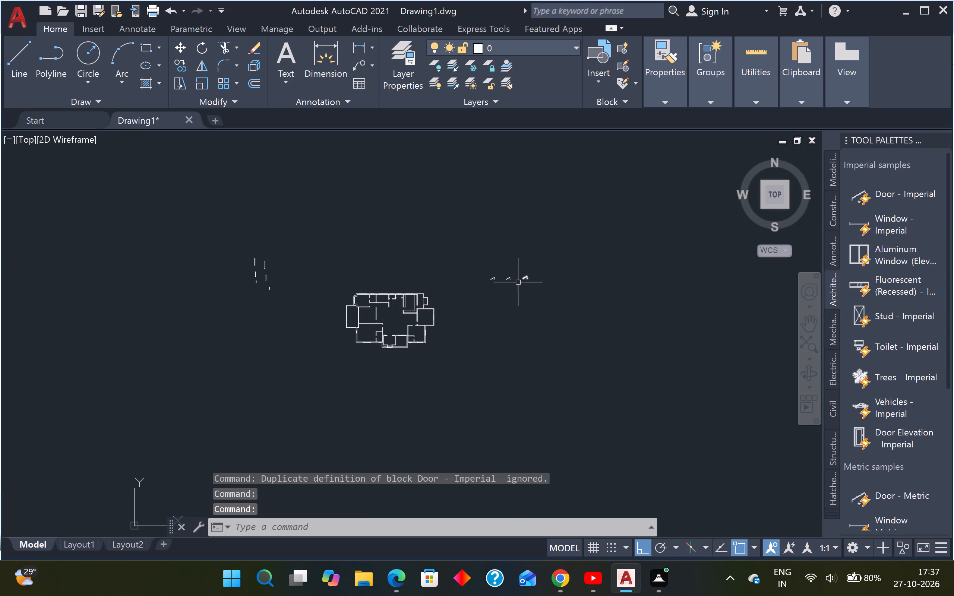
scroll(511, 286, "up", 3)
middle_click_drag(519, 286, 427, 319)
scroll(427, 319, "up", 2)
key("Escape")
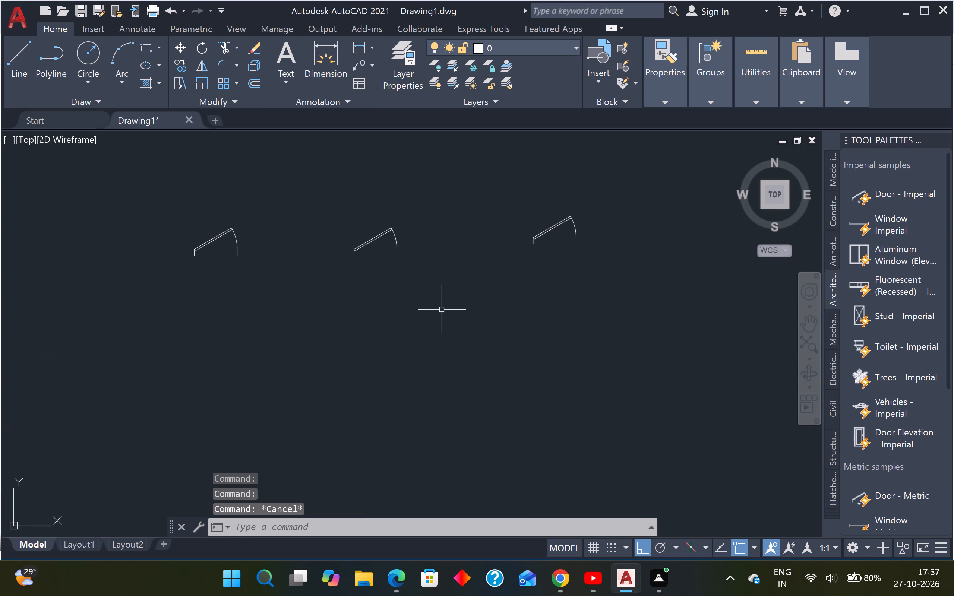
key("Escape")
Draw a 2'6" horizontal reference line just below the rightmost door block.
key("l")
key("space")
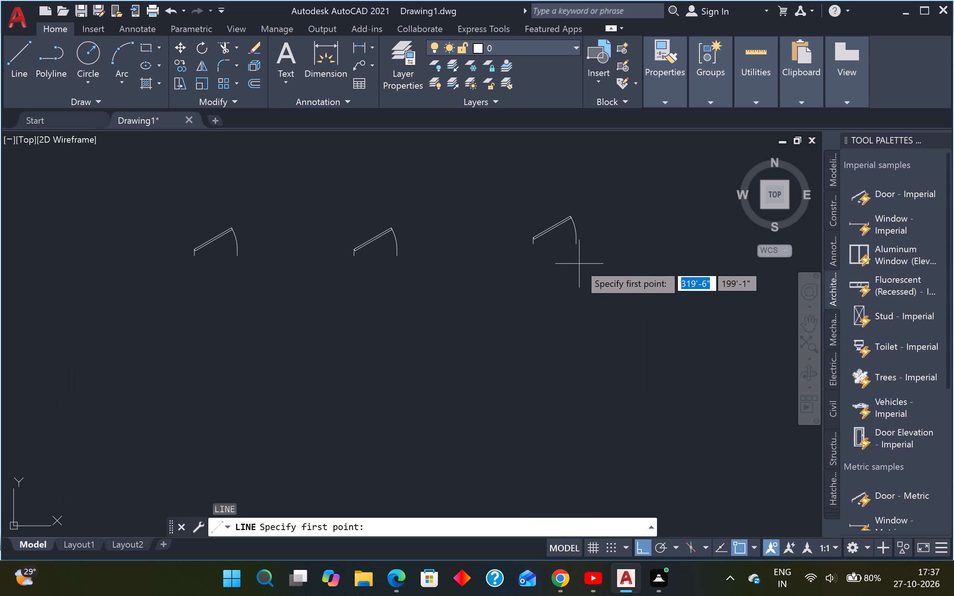
left_click(597, 266)
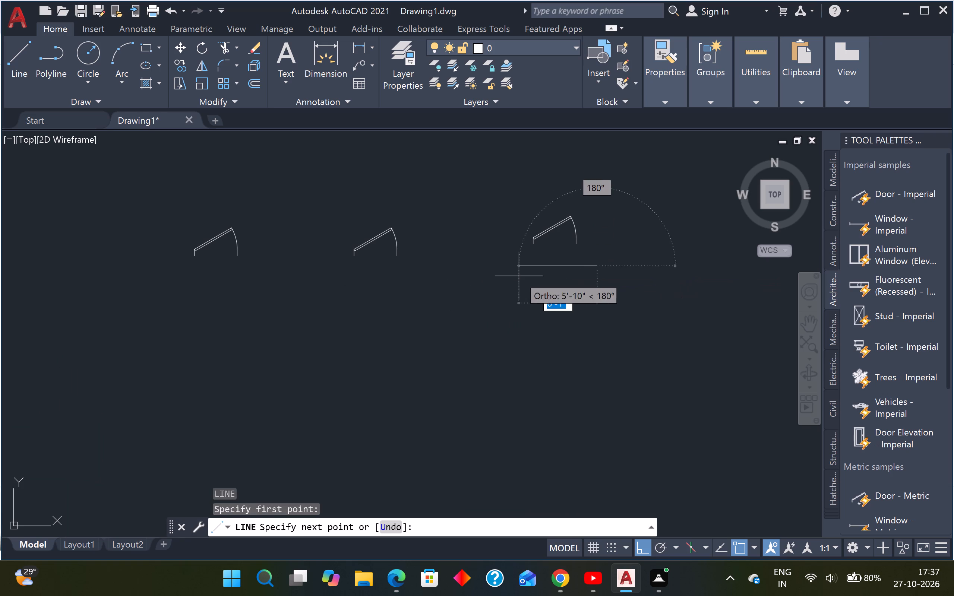
type("2'")
type("6\"")
key("Return")
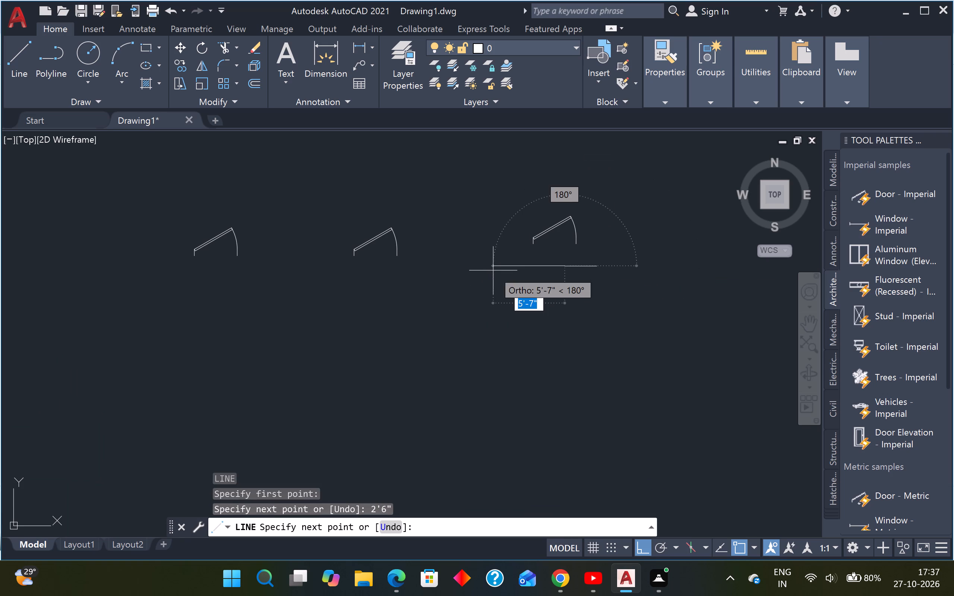
key("Escape")
Draw a 2' horizontal reference line just below the middle door block.
key("space")
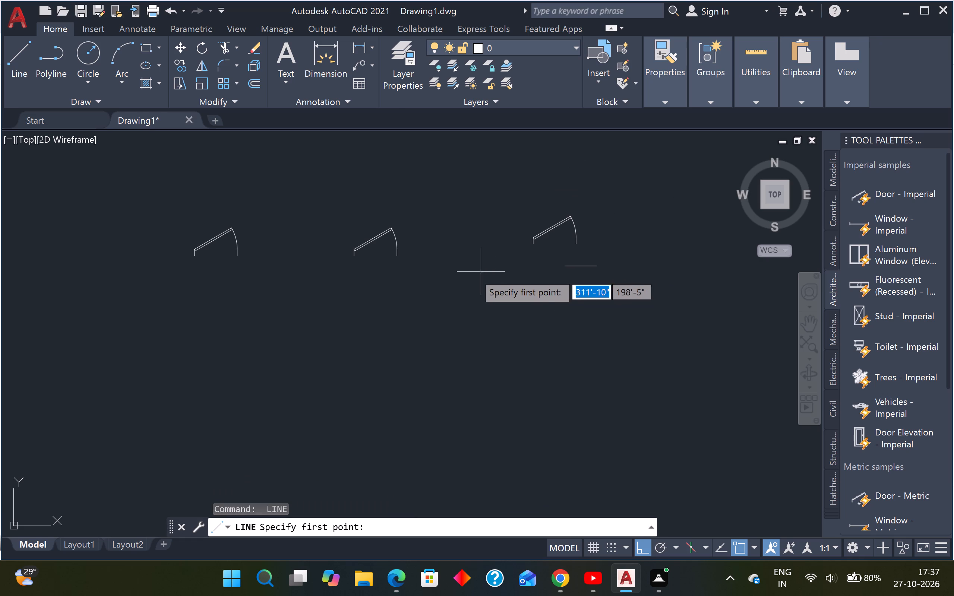
scroll(422, 261, "down", 1)
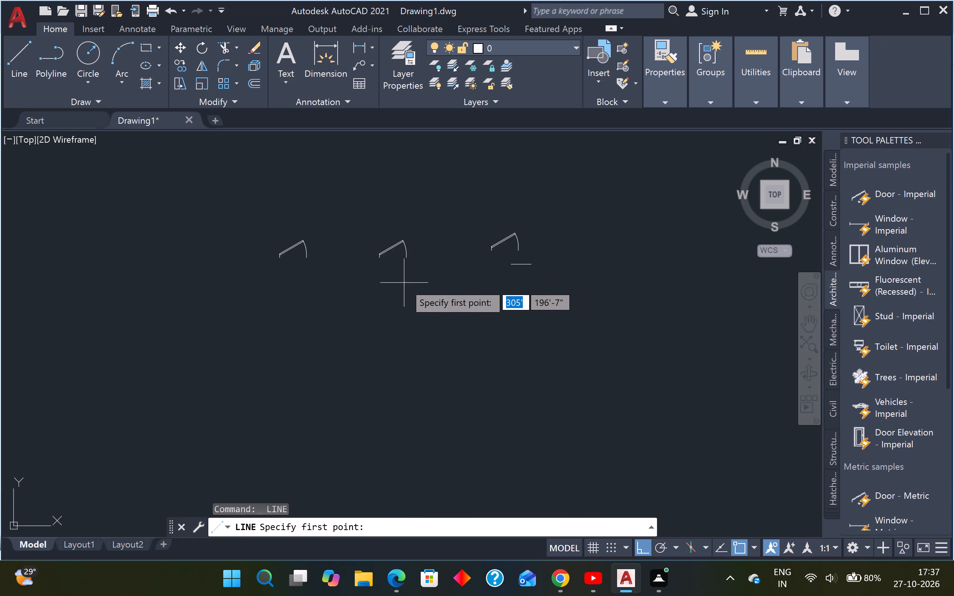
scroll(399, 287, "up", 2)
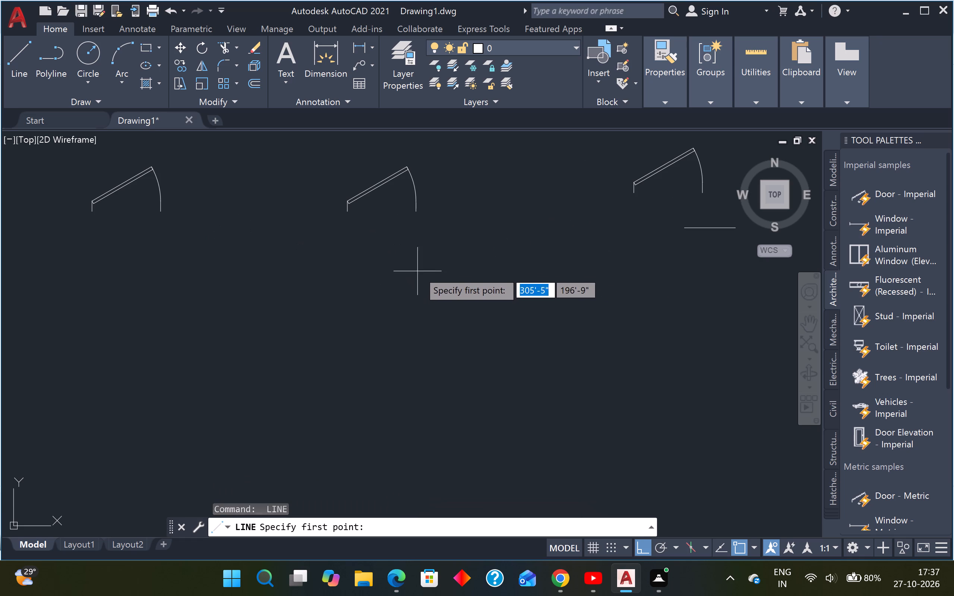
left_click(431, 248)
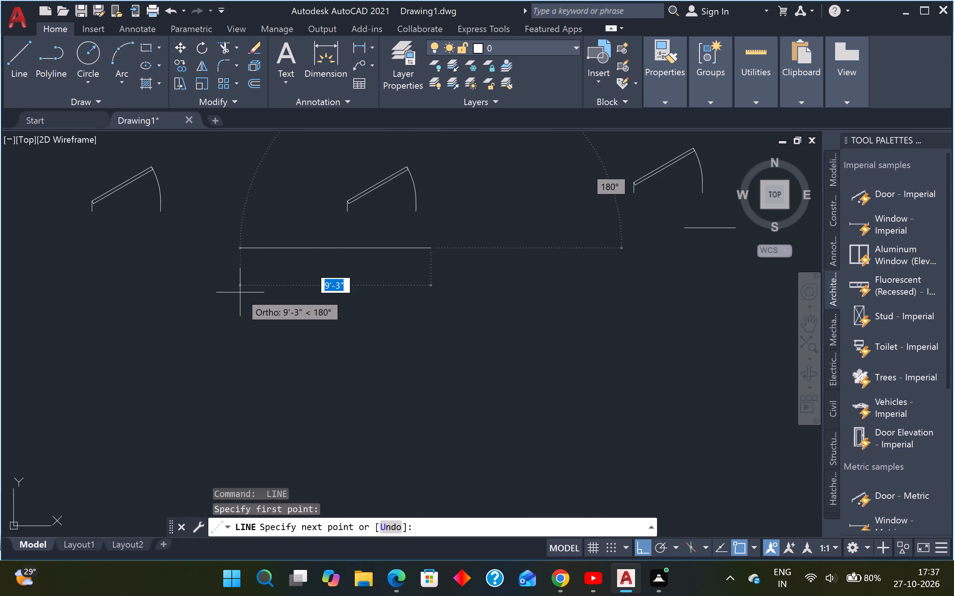
type("2'")
key("Return")
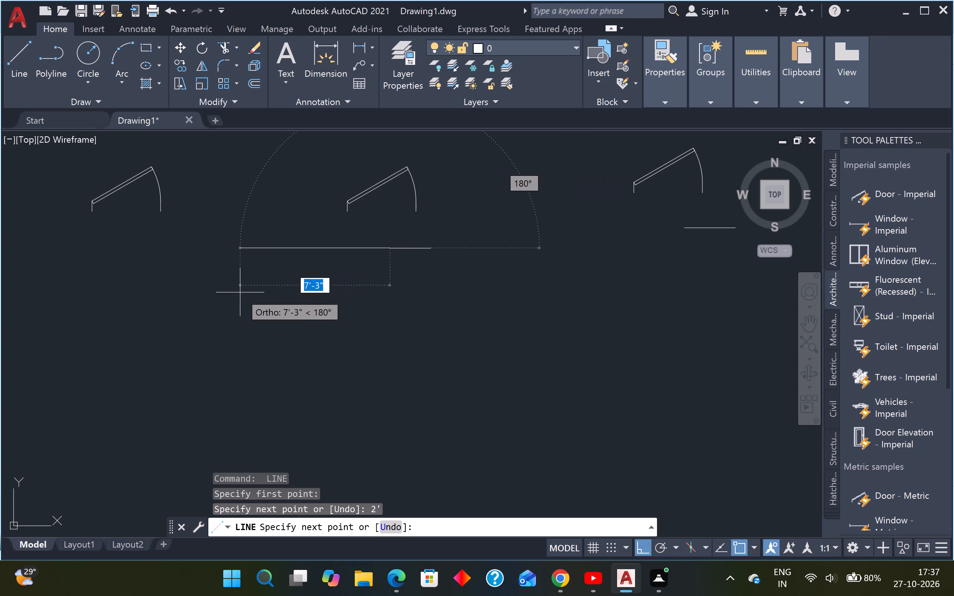
key("Escape")
Measure the width of the entrance opening between the two windows in the lower central room's upper wall using Quick Measure.
scroll(263, 317, "down", 6)
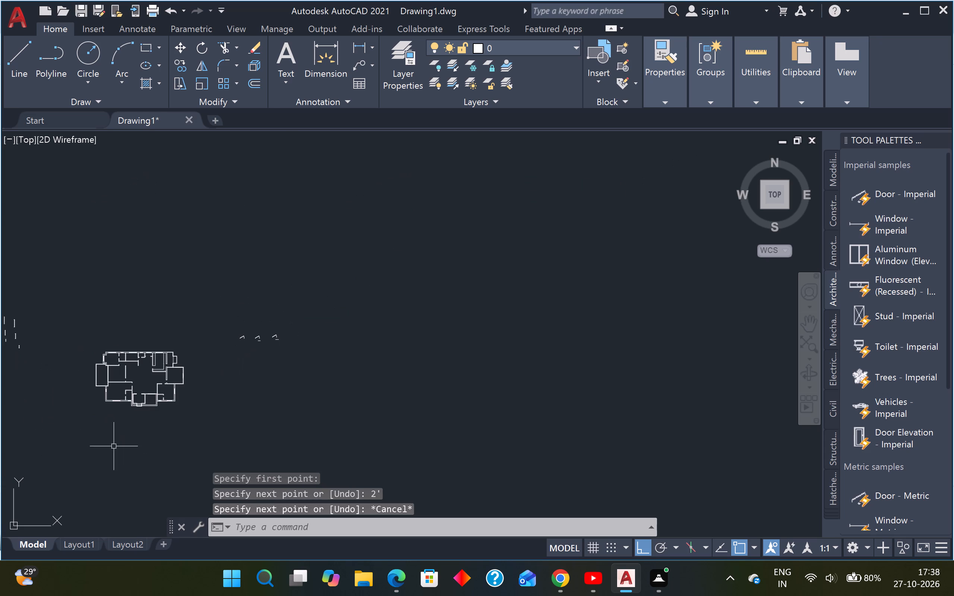
scroll(110, 437, "up", 3)
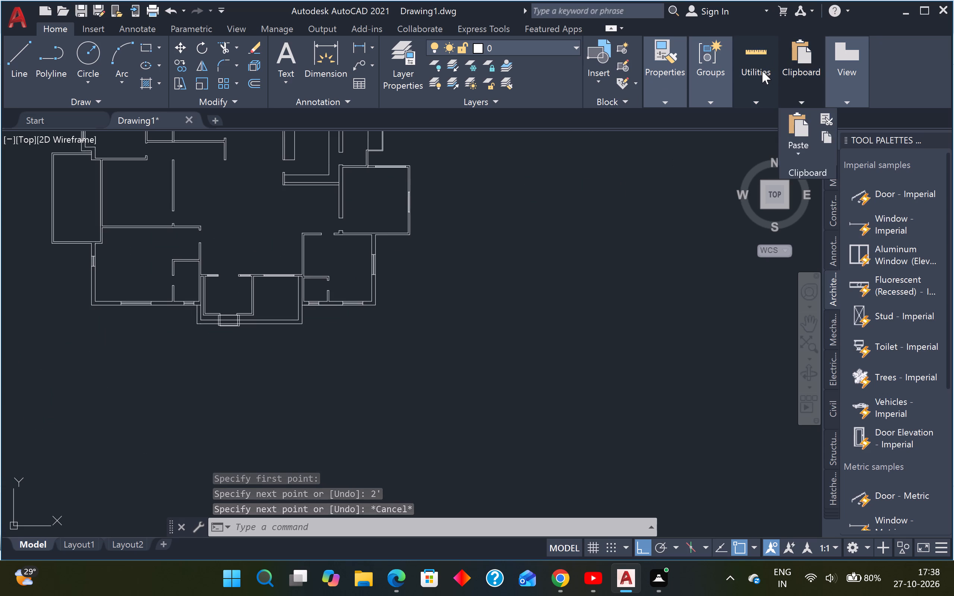
left_click(761, 72)
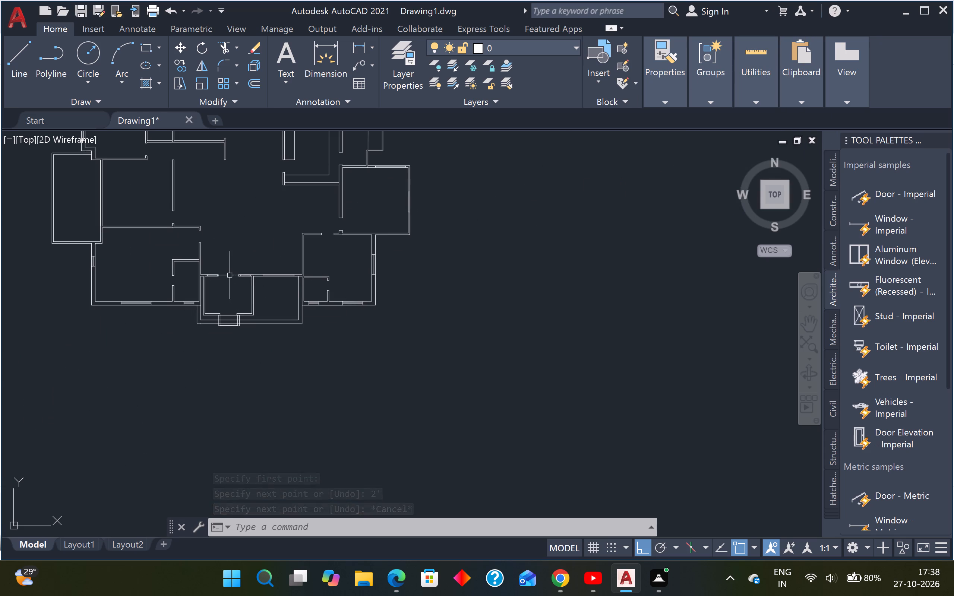
scroll(229, 275, "up", 3)
left_click(760, 97)
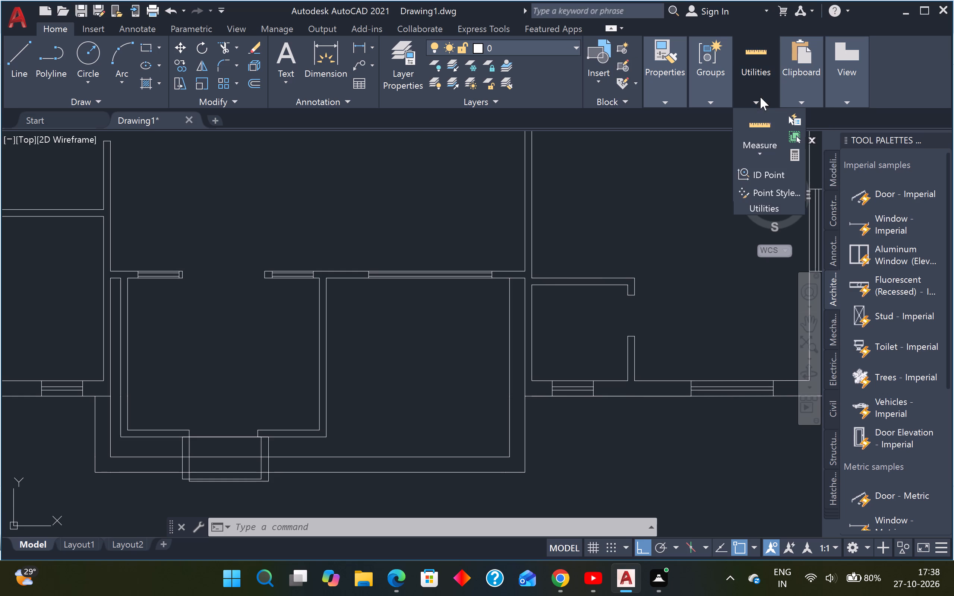
left_click(759, 127)
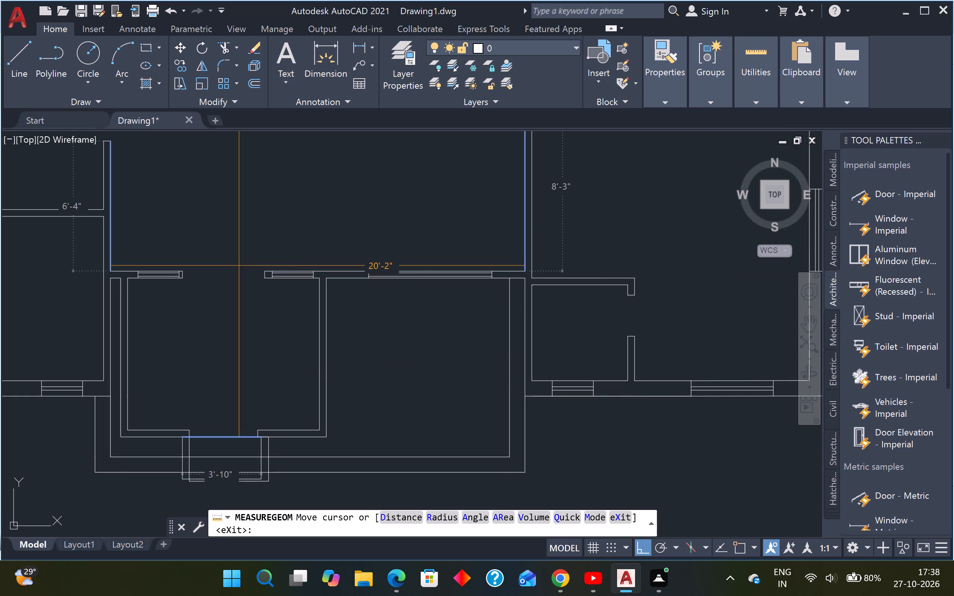
scroll(227, 275, "down", 2)
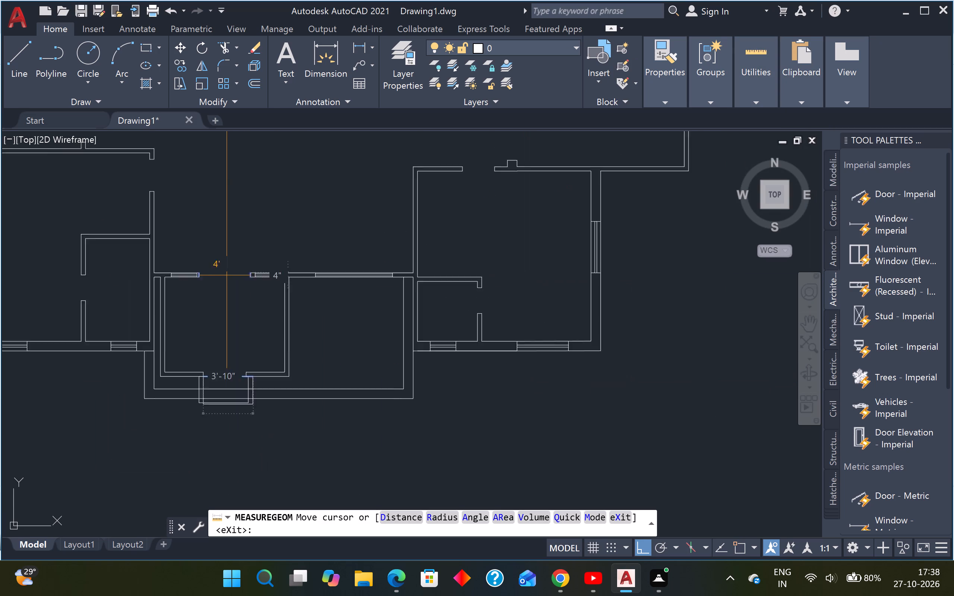
scroll(227, 275, "down", 3)
key("Escape")
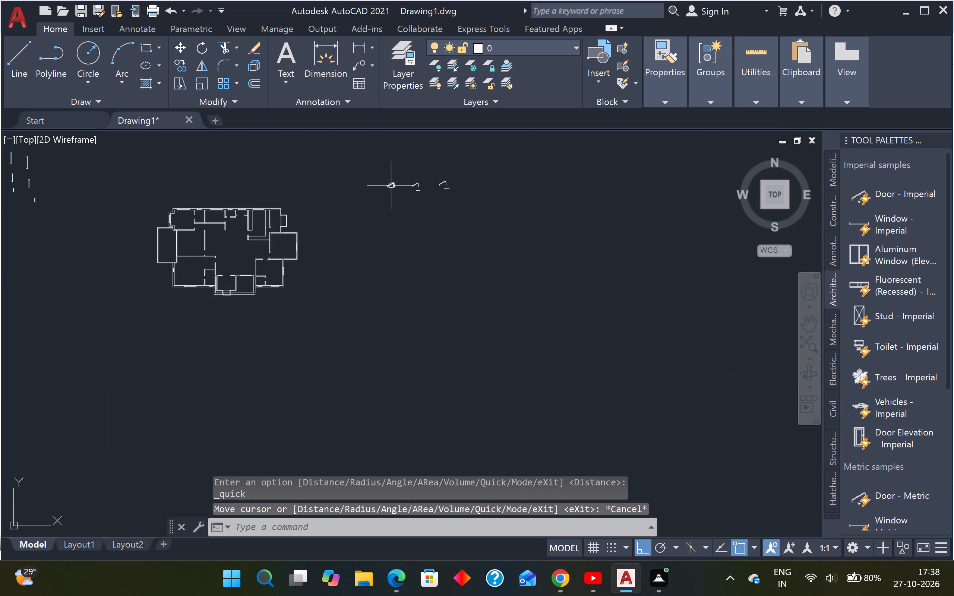
Draw a 4' horizontal reference line just below the leftmost door block.
key("l")
key("space")
scroll(388, 188, "up", 4)
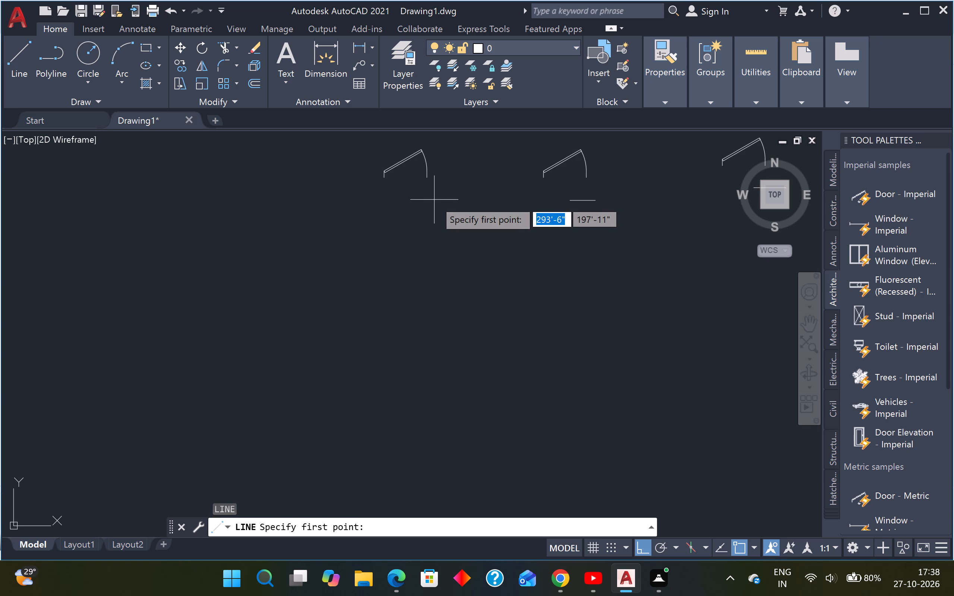
left_click(430, 200)
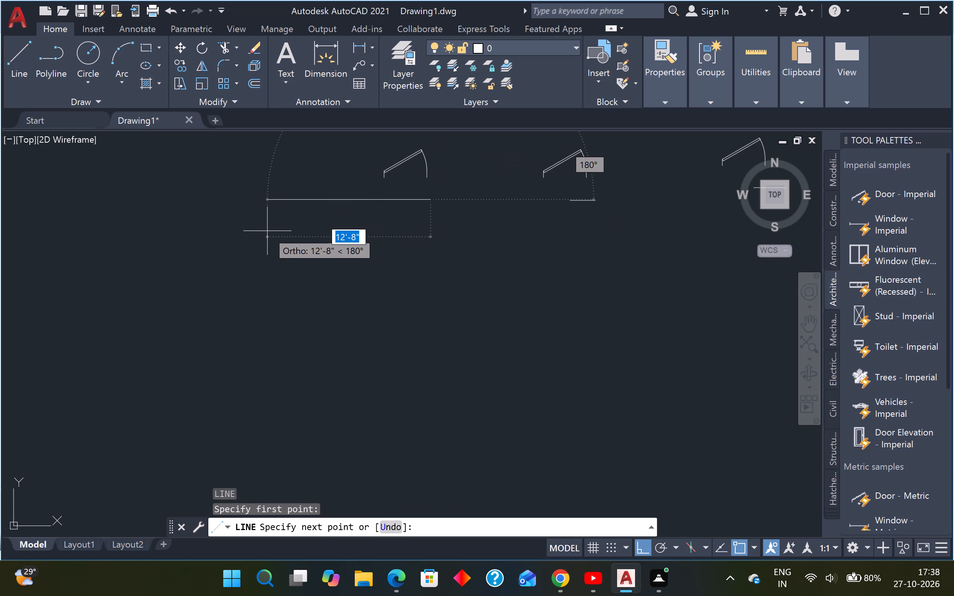
type("4'")
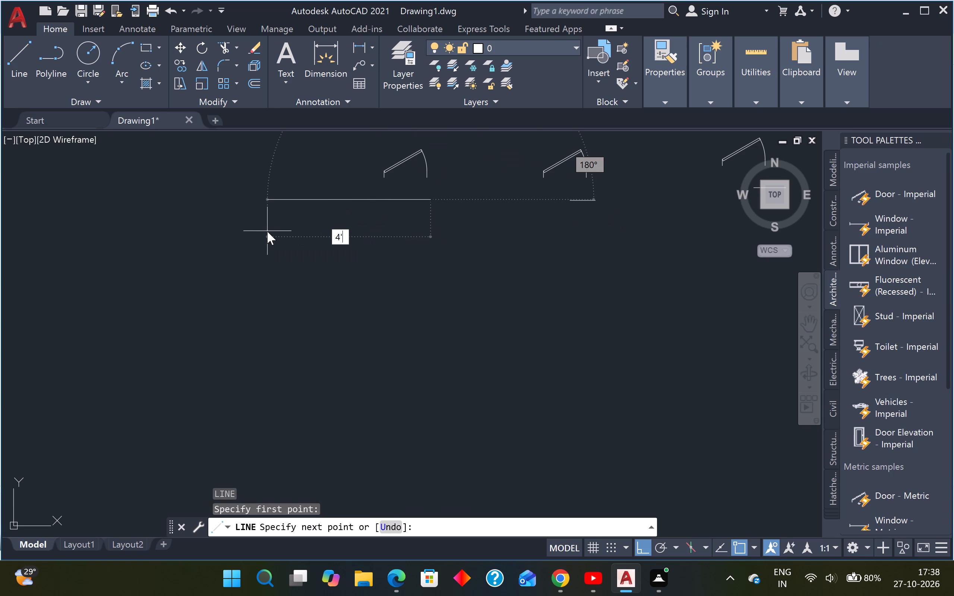
key("Return")
key("Escape")
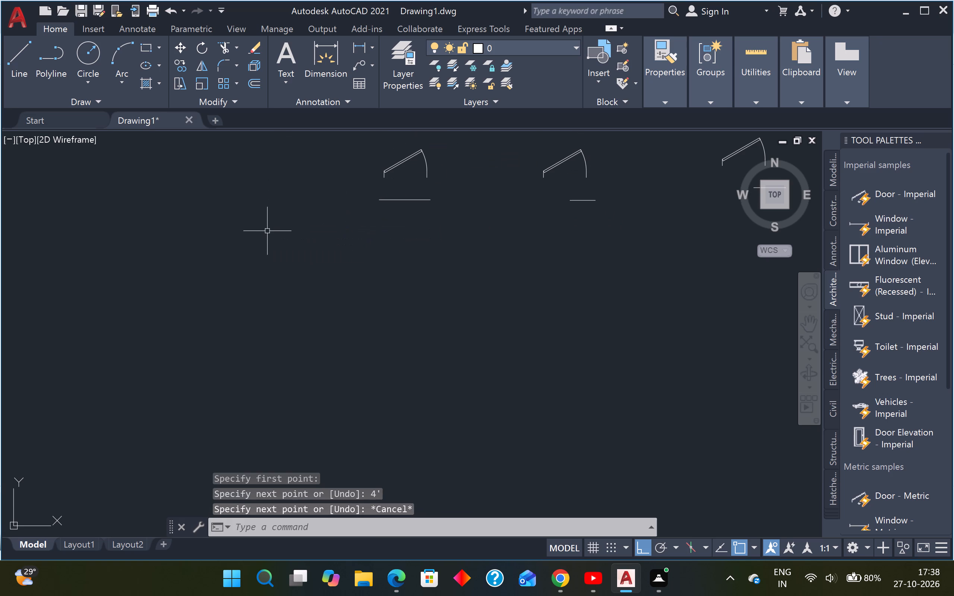
Scale the rightmost door block by reference so its opening width matches the 2'6" line below it.
scroll(623, 289, "down", 2)
middle_click_drag(604, 309, 303, 337)
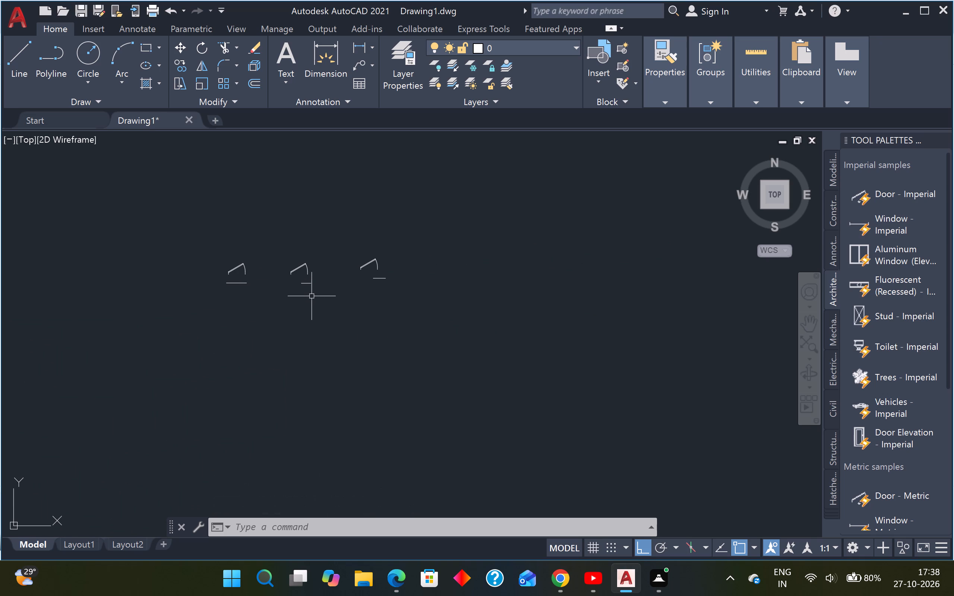
scroll(373, 267, "up", 4)
left_click_drag(411, 220, 389, 233)
left_click(366, 248)
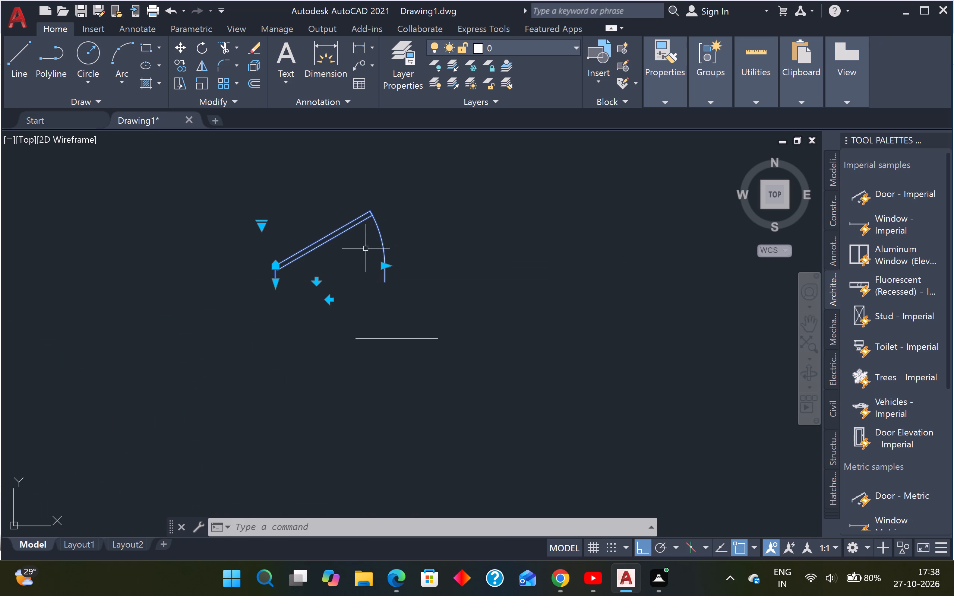
type("SC")
key("space")
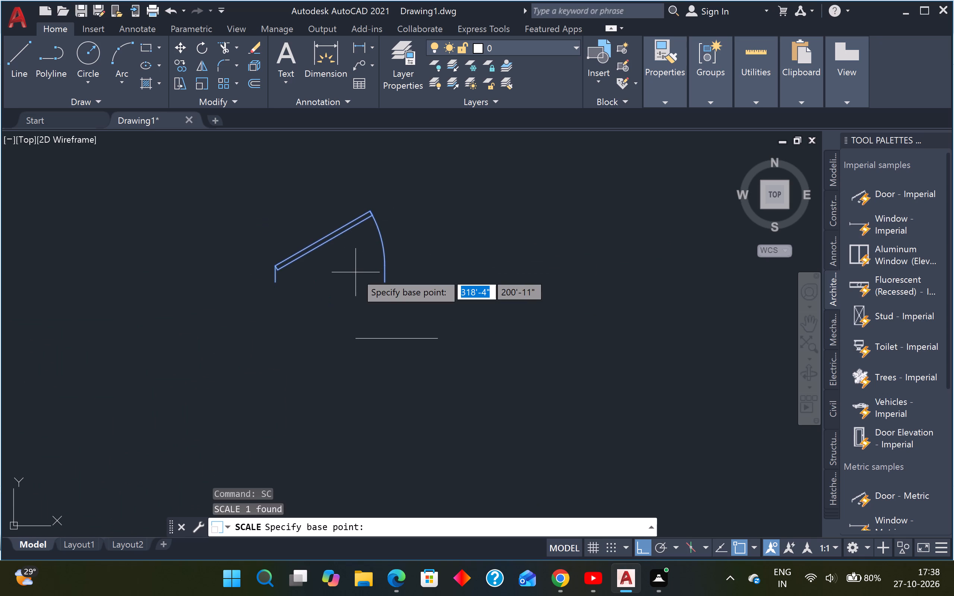
left_click(358, 338)
type("R")
key("space")
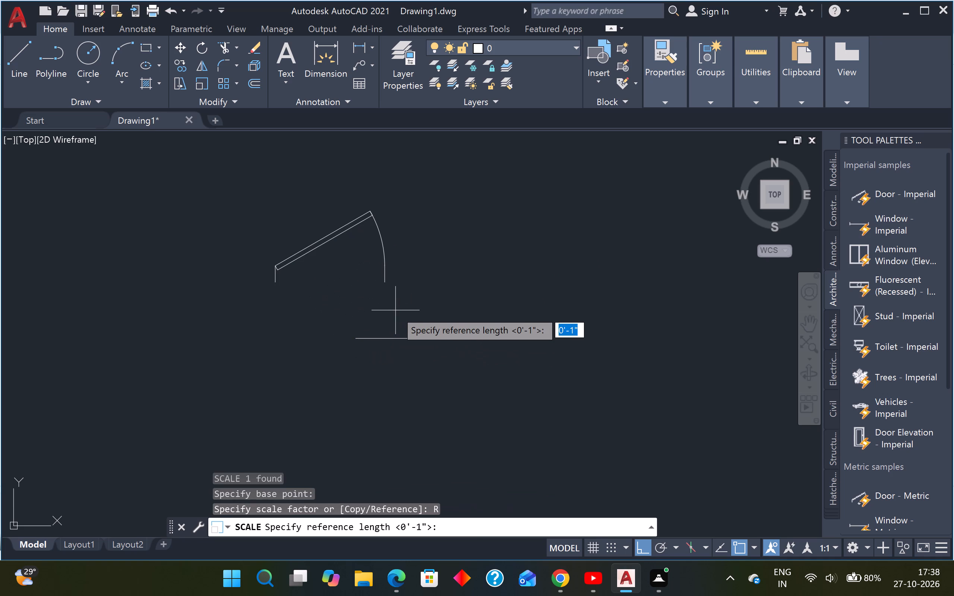
left_click(273, 285)
left_click(385, 285)
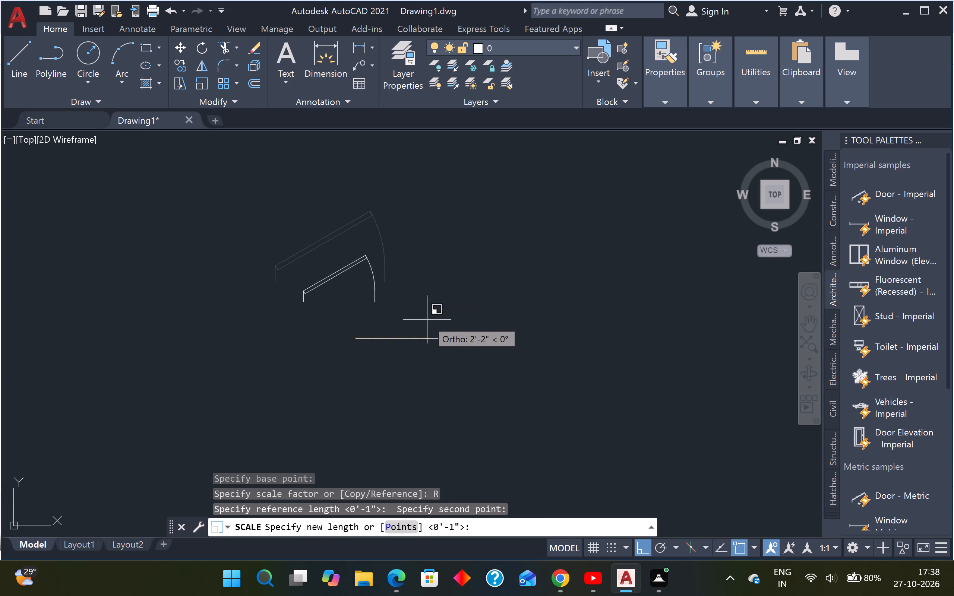
left_click(436, 337)
Scale the middle door block by reference so its opening width matches the 2' line below it.
scroll(420, 329, "down", 4)
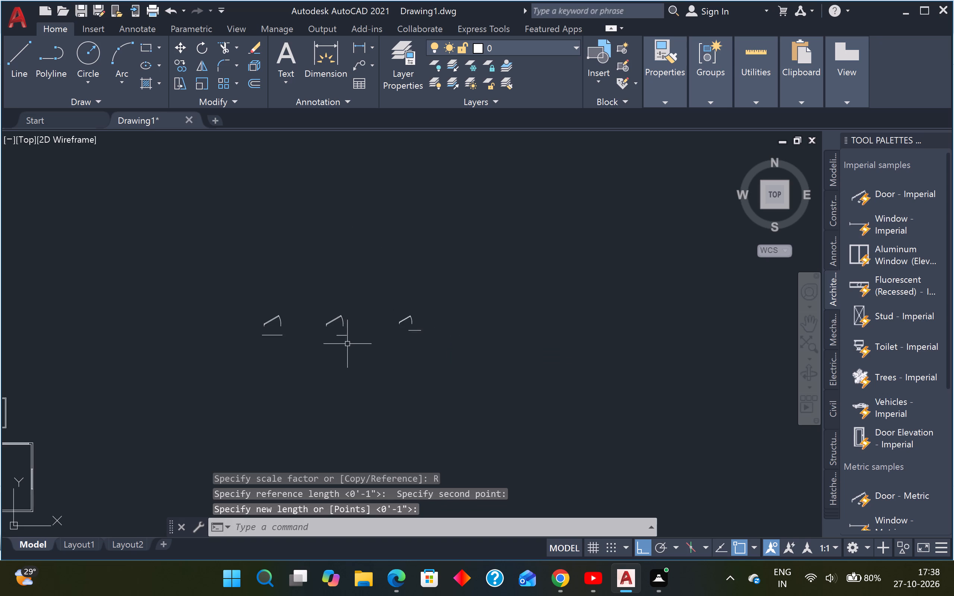
scroll(332, 342, "up", 2)
left_click_drag(363, 248, 353, 266)
left_click(332, 305)
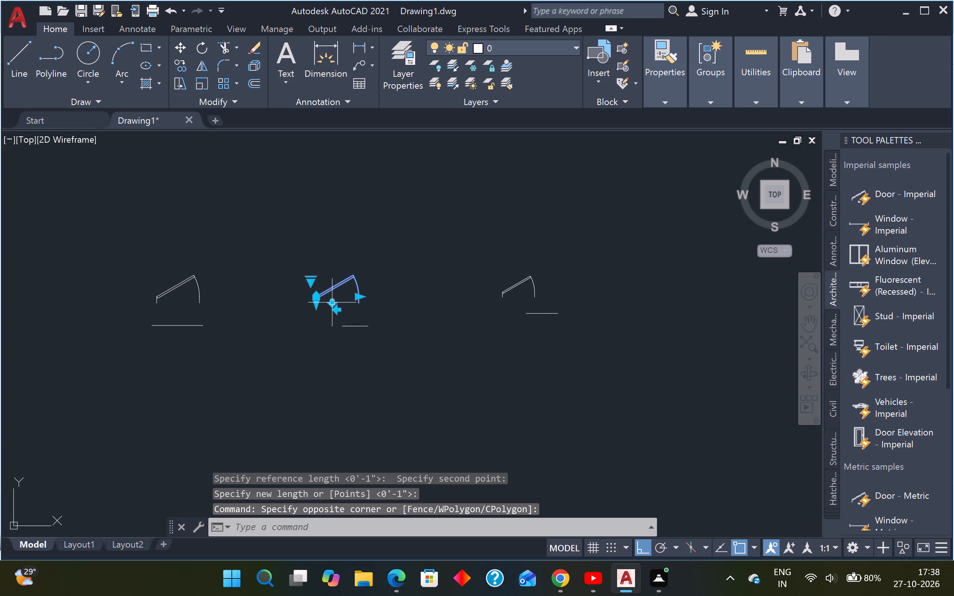
type("SC")
key("space")
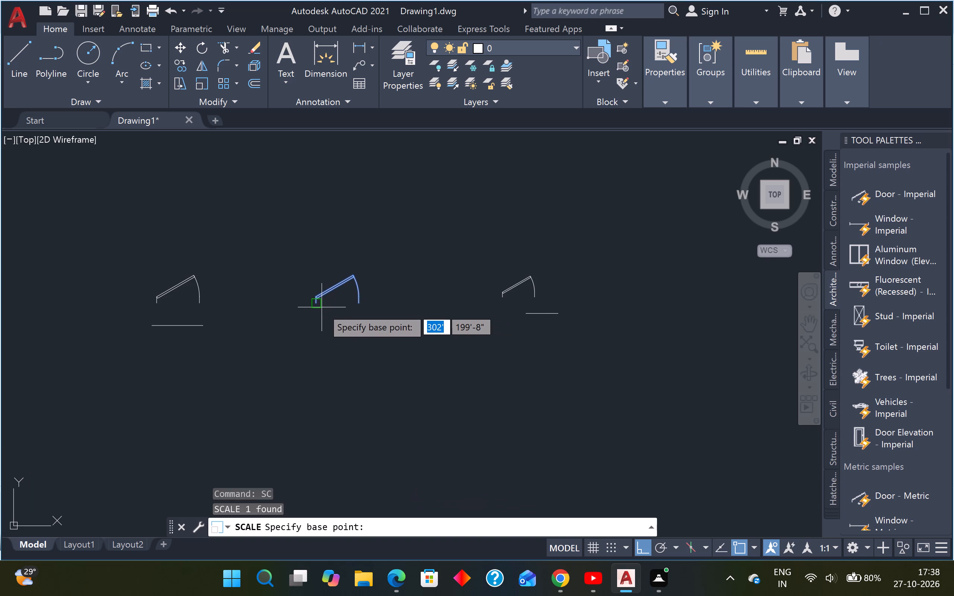
scroll(322, 307, "up", 3)
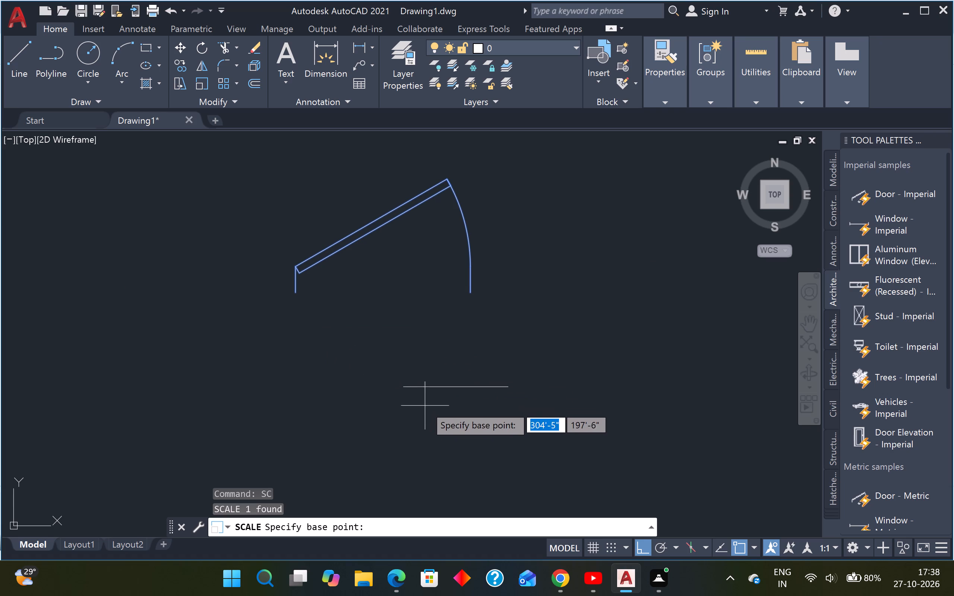
left_click(405, 383)
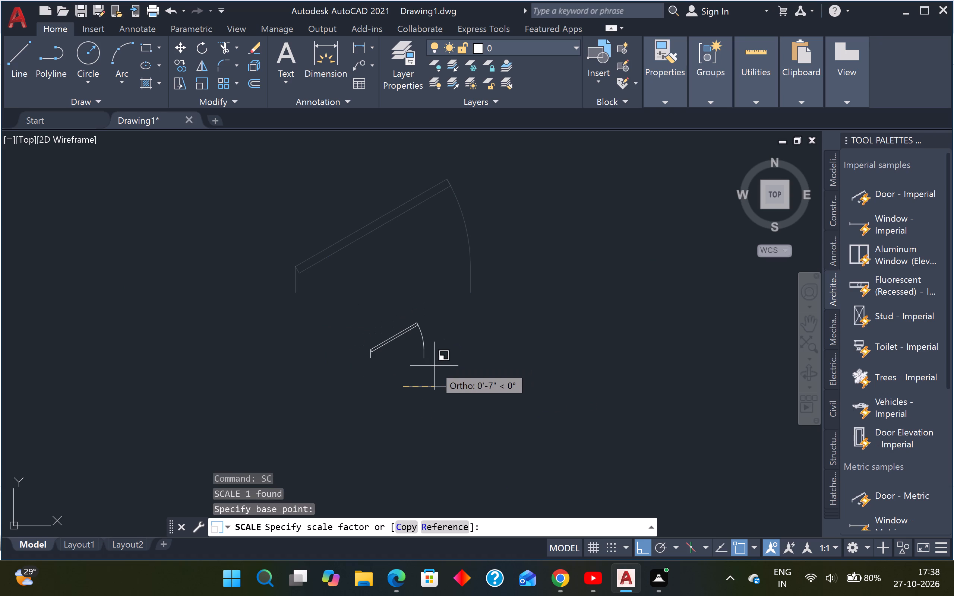
type("R")
key("space")
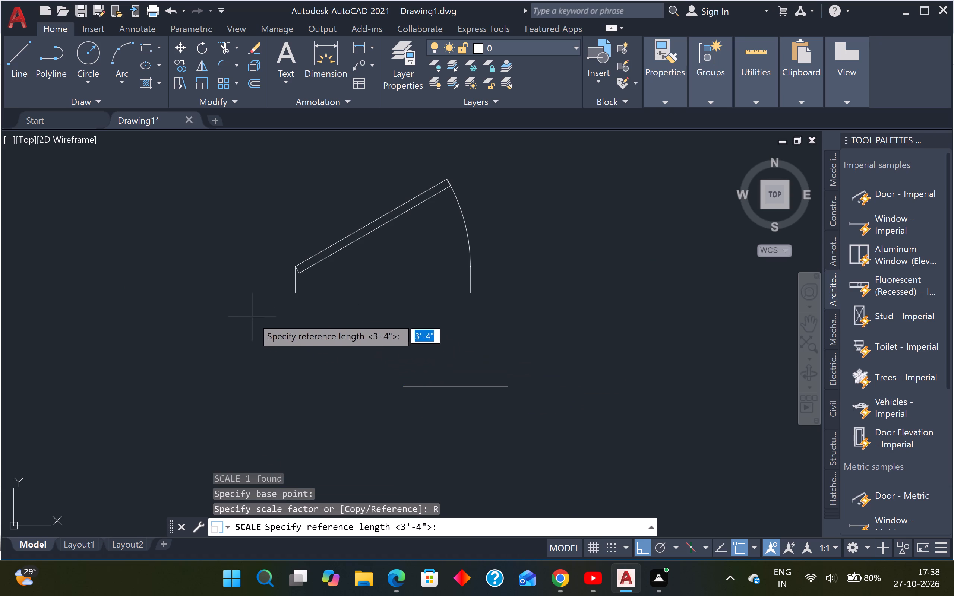
left_click(295, 295)
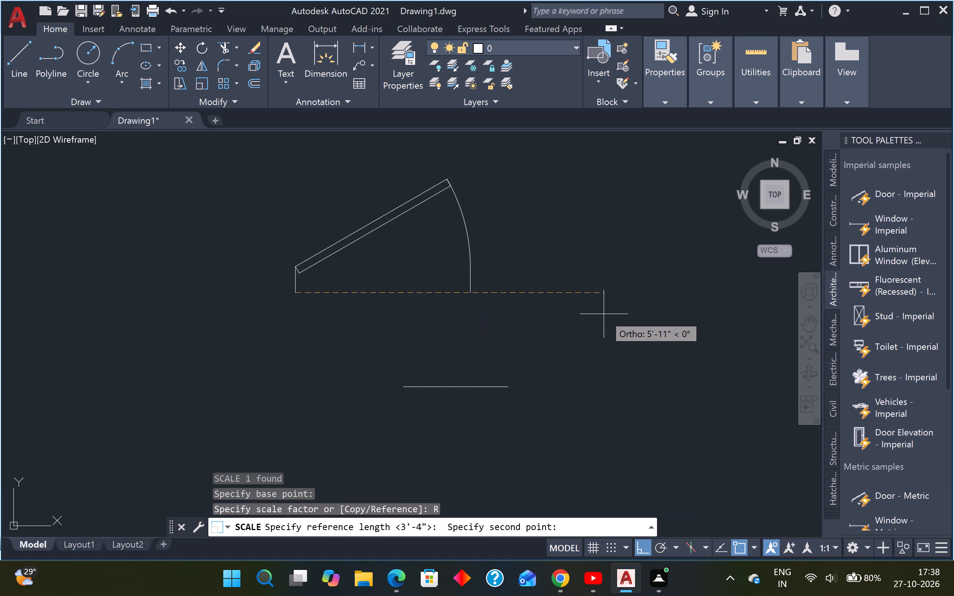
left_click(474, 290)
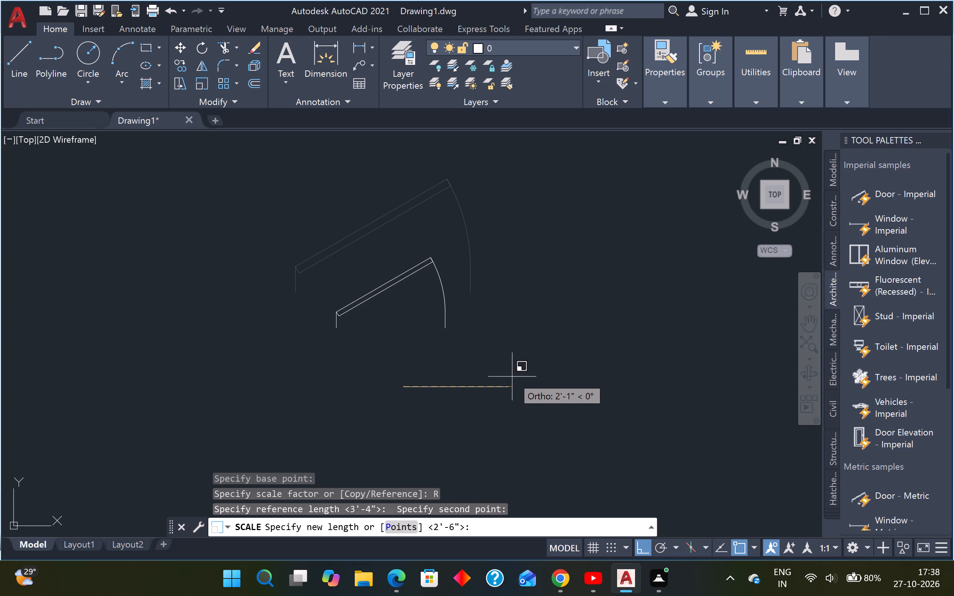
left_click(513, 385)
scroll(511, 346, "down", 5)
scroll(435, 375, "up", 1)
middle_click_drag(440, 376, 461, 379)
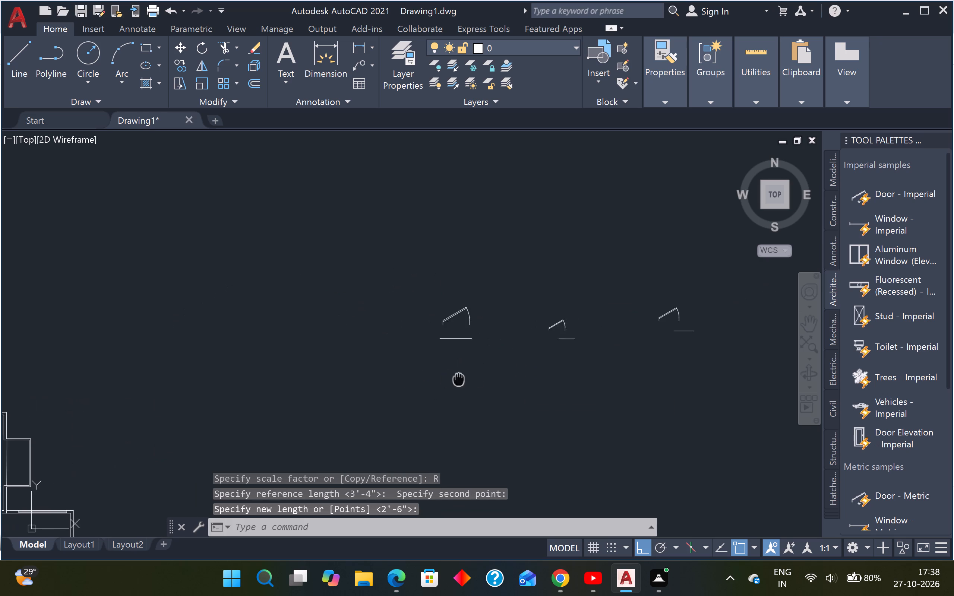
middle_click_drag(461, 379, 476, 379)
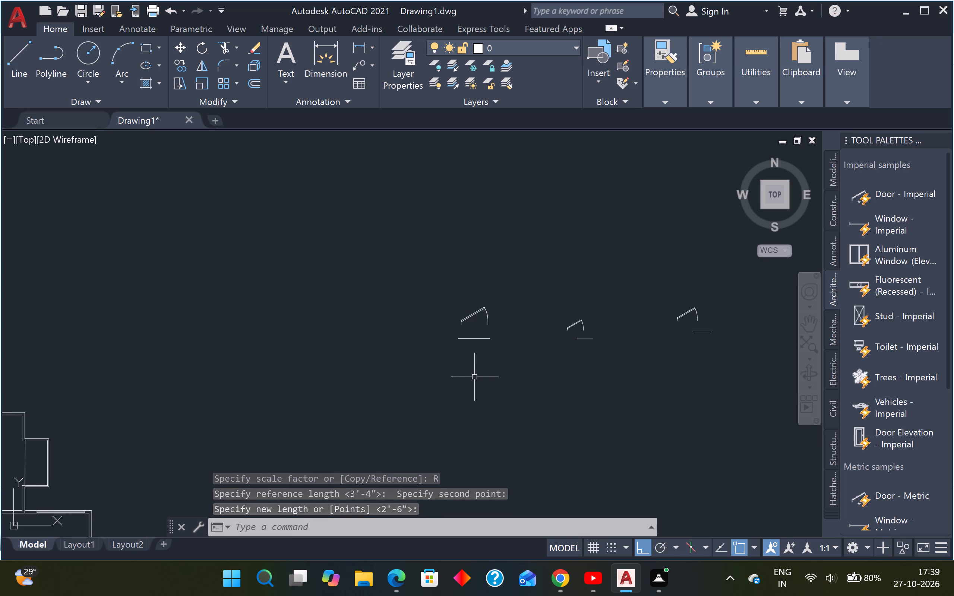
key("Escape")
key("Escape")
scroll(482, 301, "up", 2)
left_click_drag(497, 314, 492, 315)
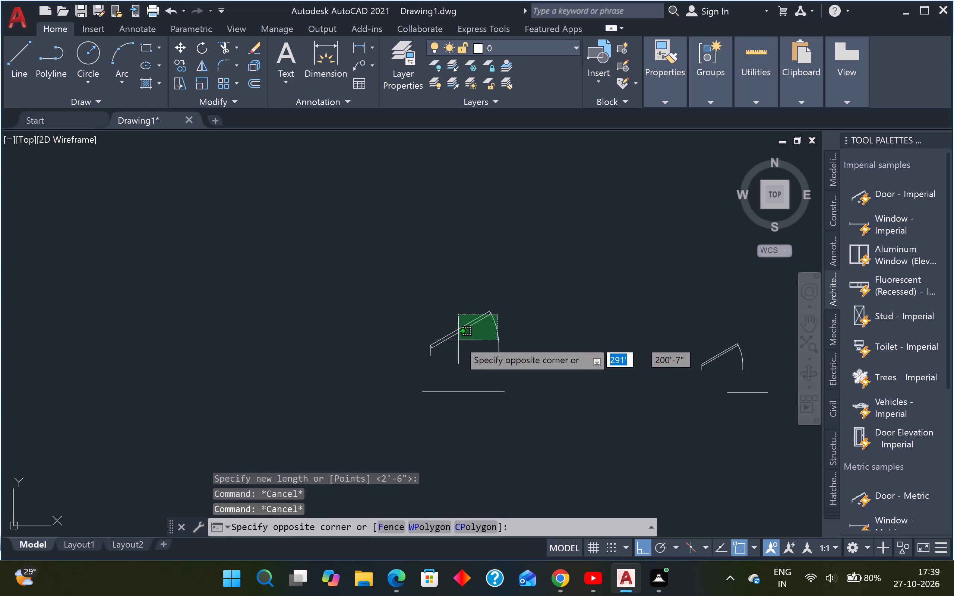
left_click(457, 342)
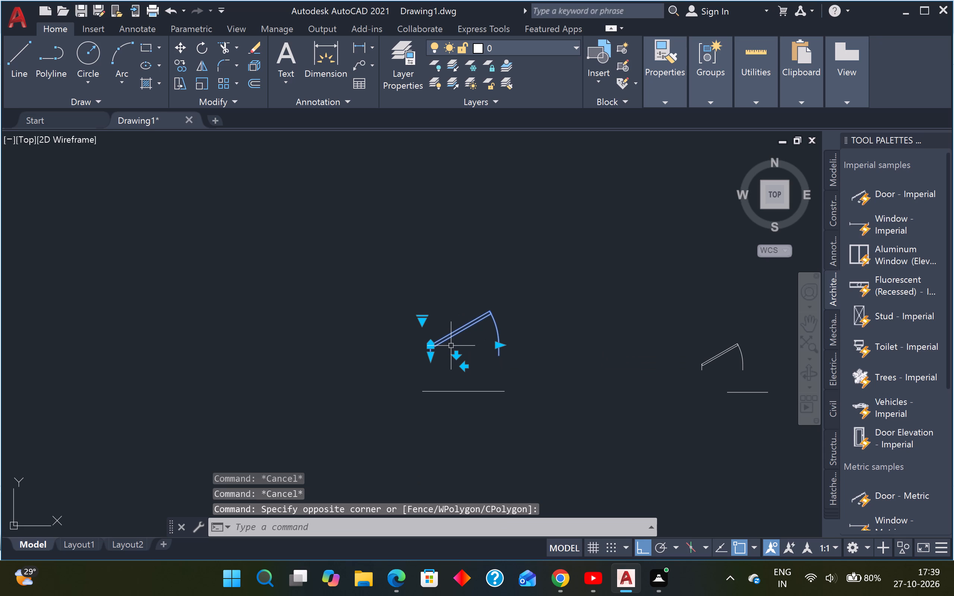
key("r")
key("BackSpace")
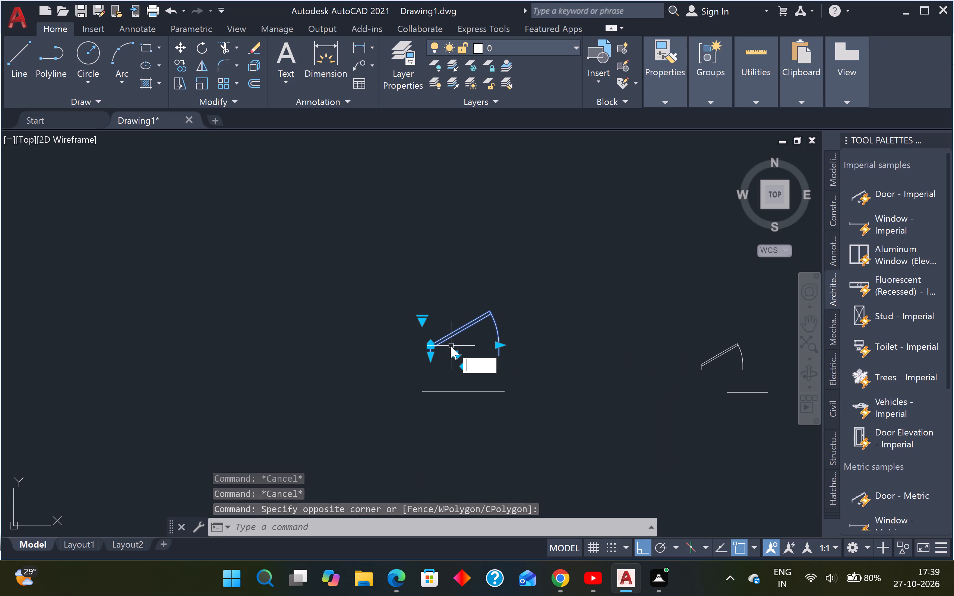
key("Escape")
Scale the leftmost door block by reference so its opening width matches the 4' line below it.
left_click(513, 279)
left_click(484, 327)
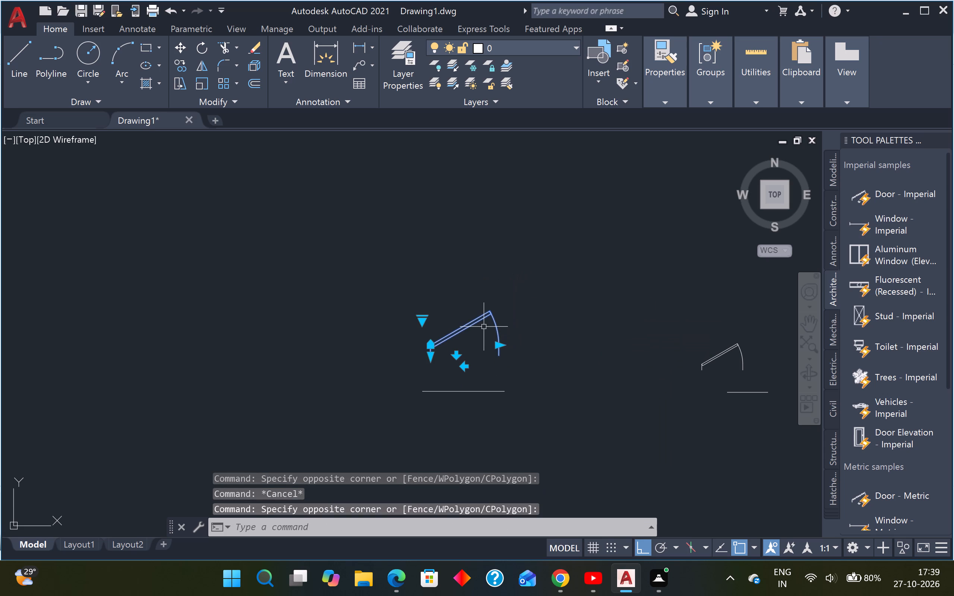
type("SC")
key("space")
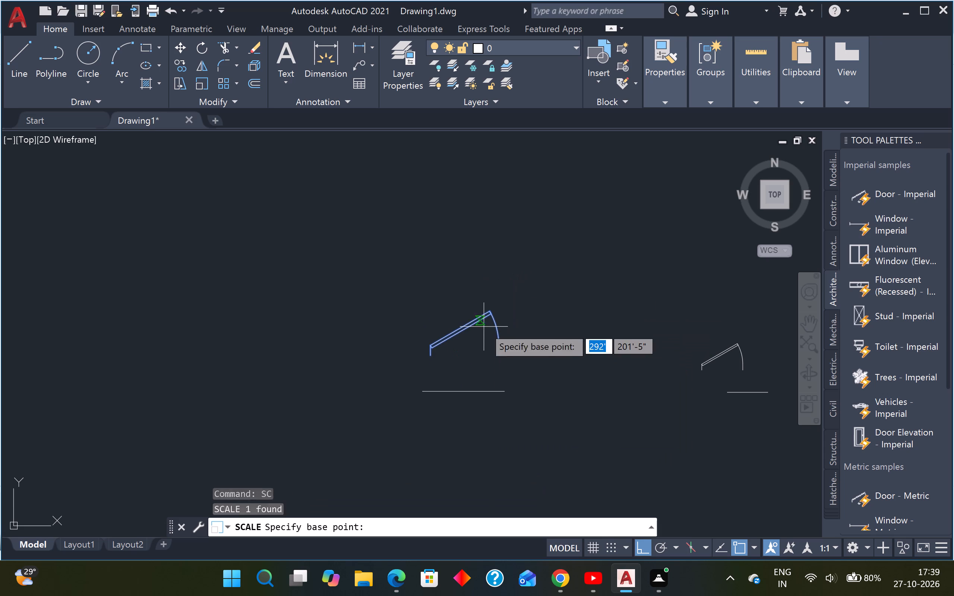
key("space")
scroll(427, 392, "up", 3)
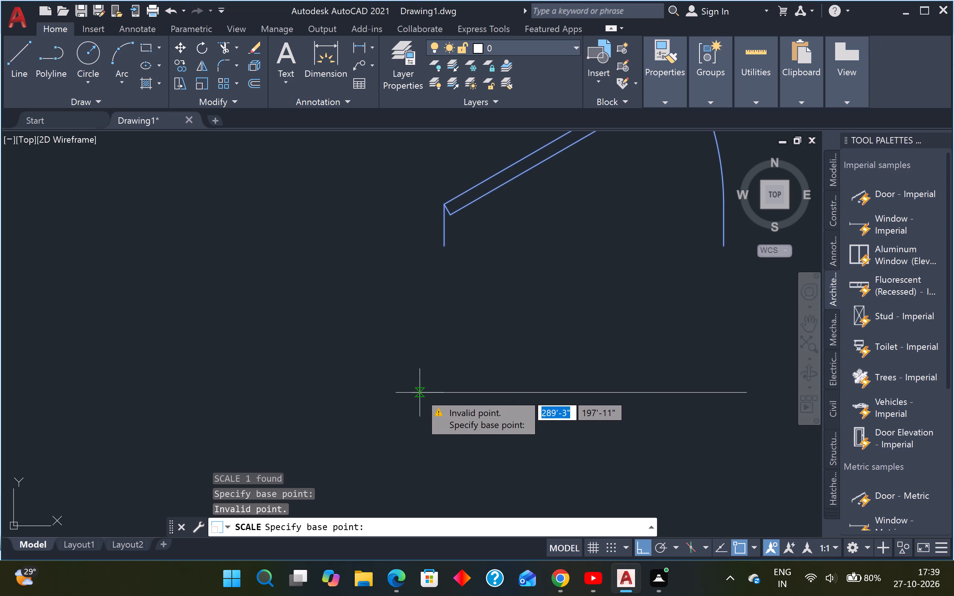
left_click(408, 393)
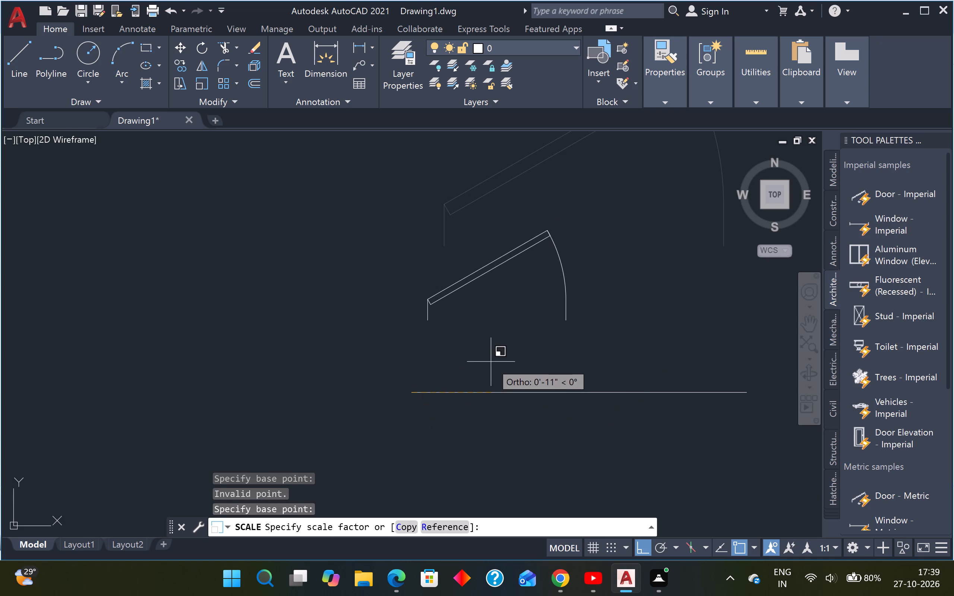
key("e")
key("BackSpace")
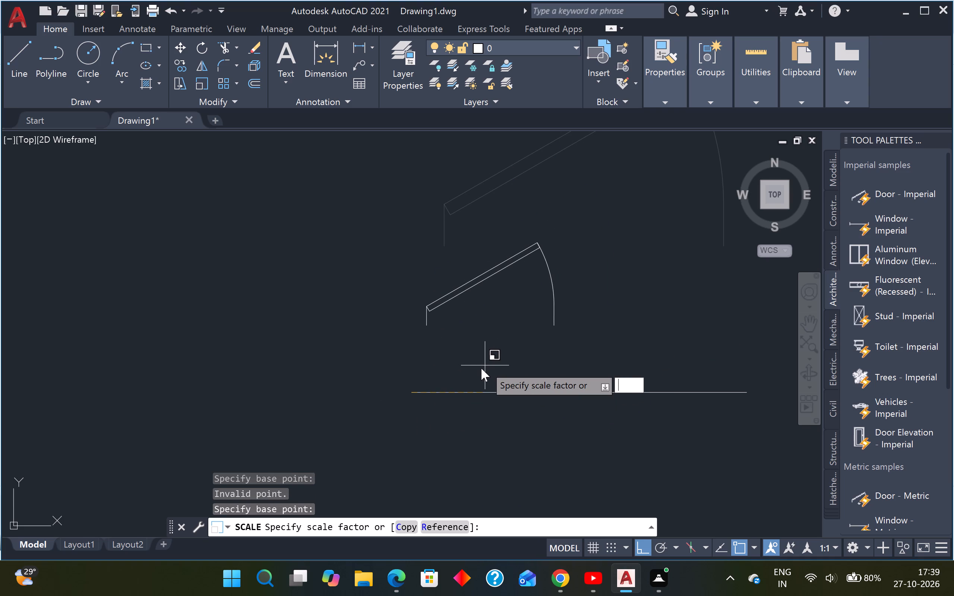
type("R")
key("space")
scroll(500, 356, "down", 1)
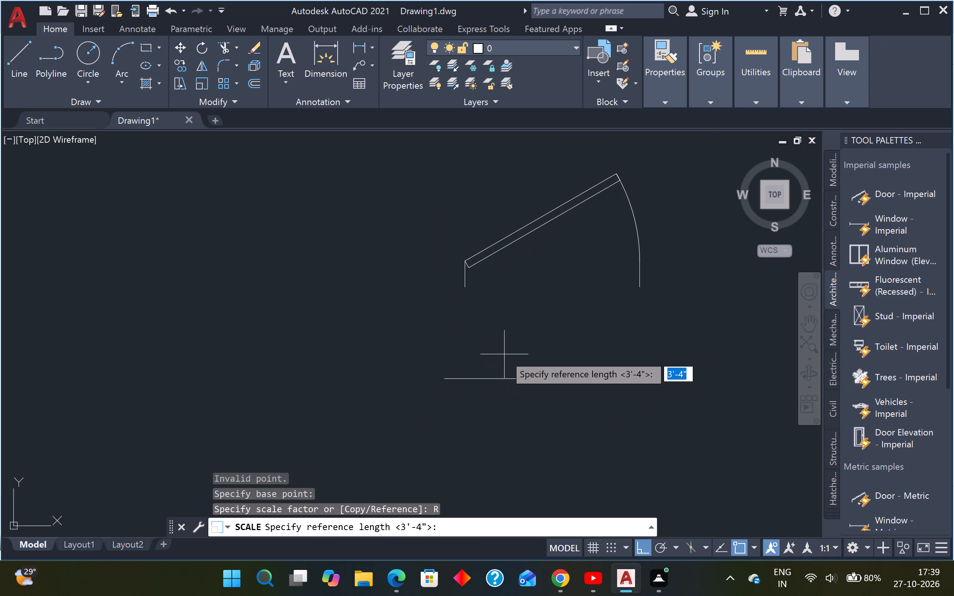
scroll(508, 320, "up", 1)
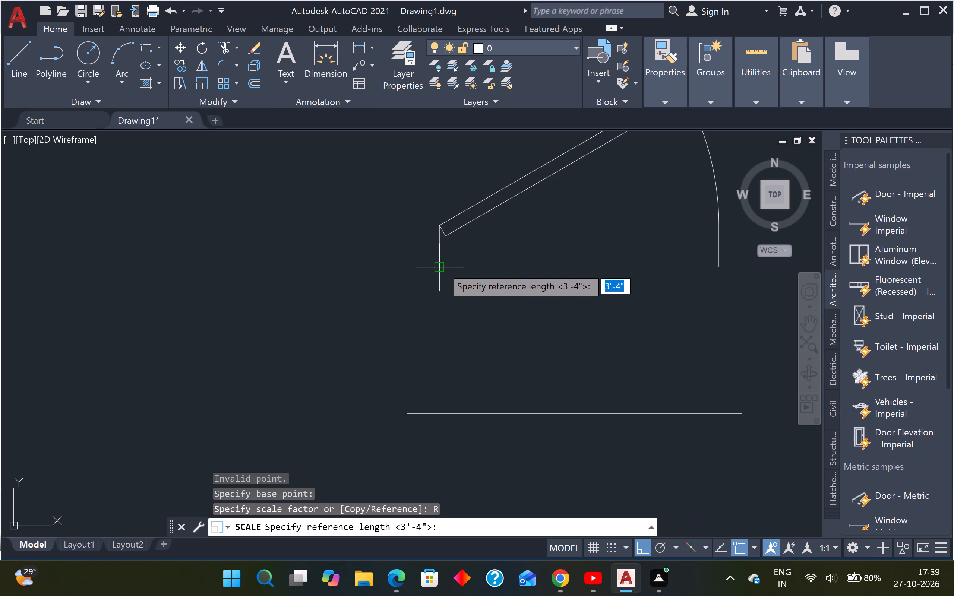
left_click(442, 265)
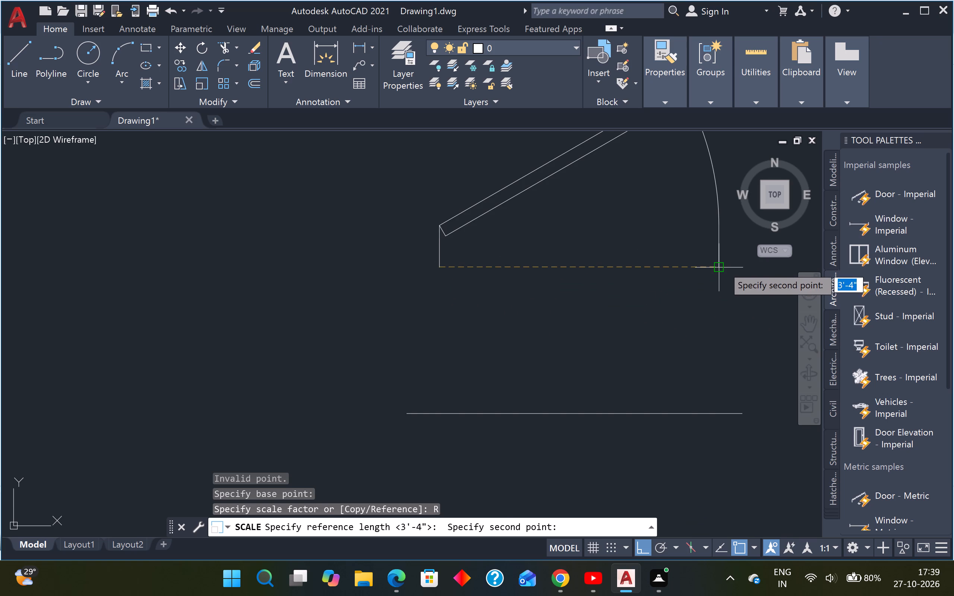
left_click(722, 265)
left_click(745, 414)
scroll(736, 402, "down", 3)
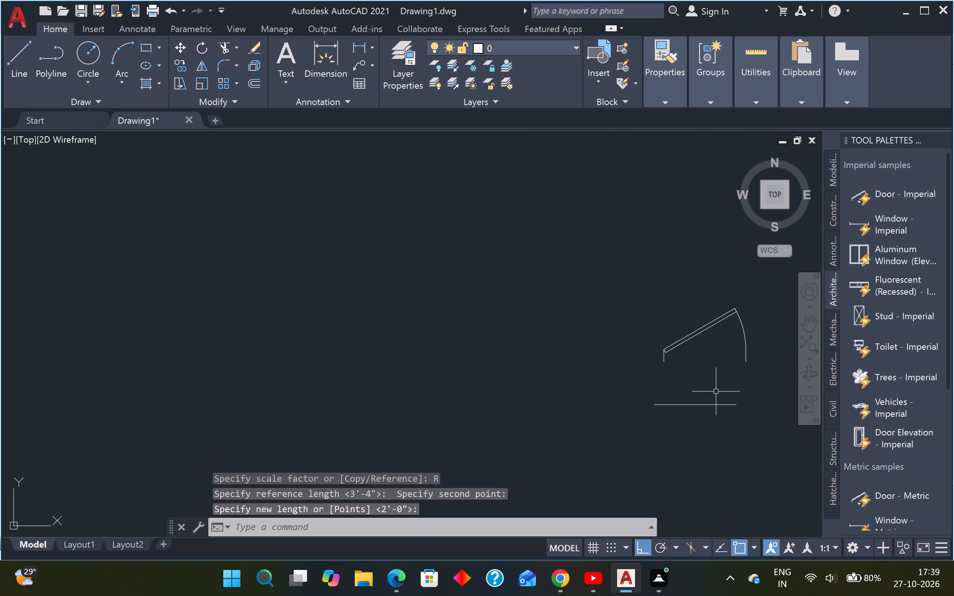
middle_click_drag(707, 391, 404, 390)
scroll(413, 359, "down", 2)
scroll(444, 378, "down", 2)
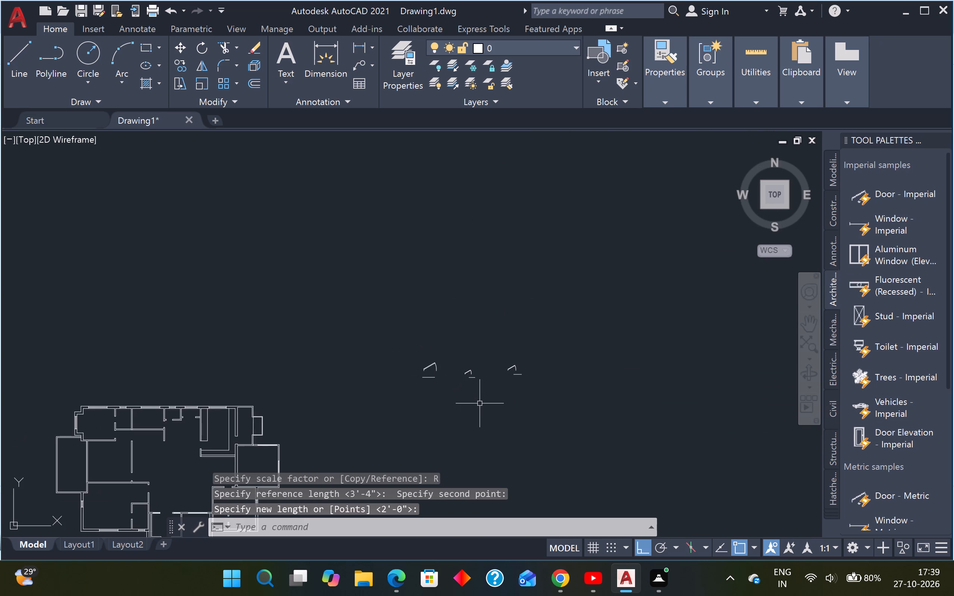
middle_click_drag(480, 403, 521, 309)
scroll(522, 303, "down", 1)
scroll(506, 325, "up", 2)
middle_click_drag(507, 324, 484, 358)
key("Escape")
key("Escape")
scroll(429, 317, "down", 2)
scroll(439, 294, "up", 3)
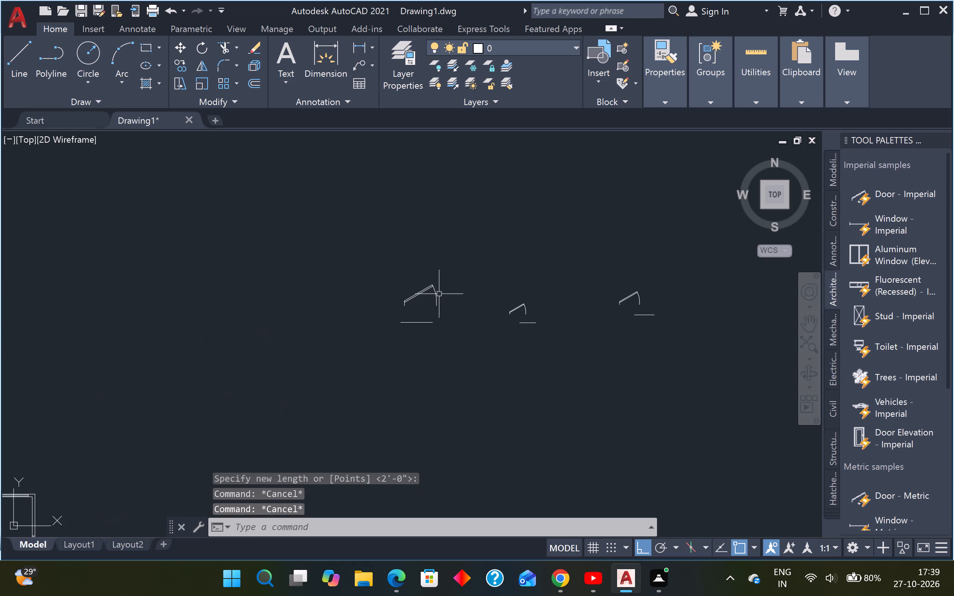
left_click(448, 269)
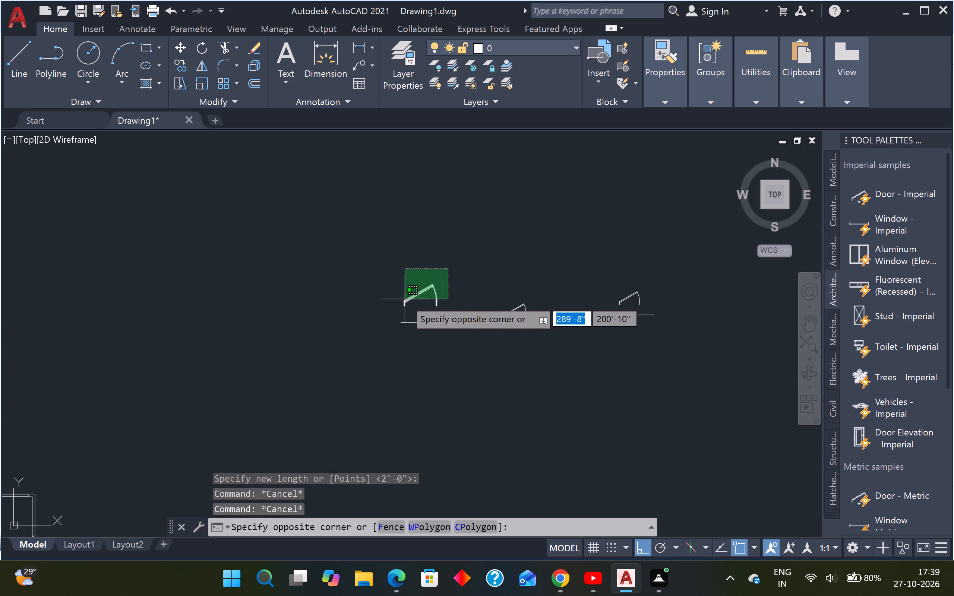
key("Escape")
Mirror the middle 2' door block about the vertical line at its arc end, keeping the original, to form a double door.
scroll(515, 318, "up", 3)
left_click_drag(573, 245, 562, 249)
left_click(464, 287)
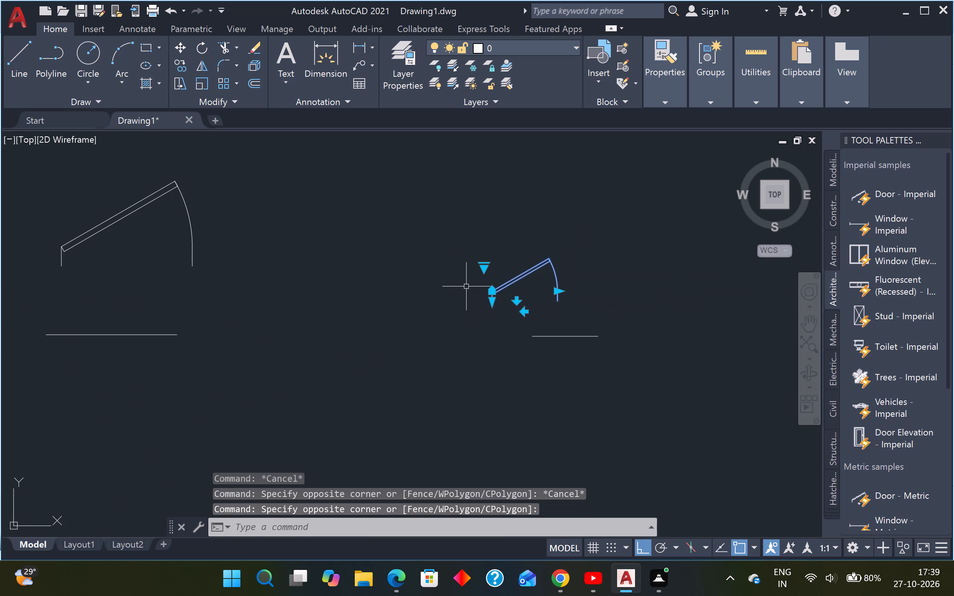
type("MI")
key("space")
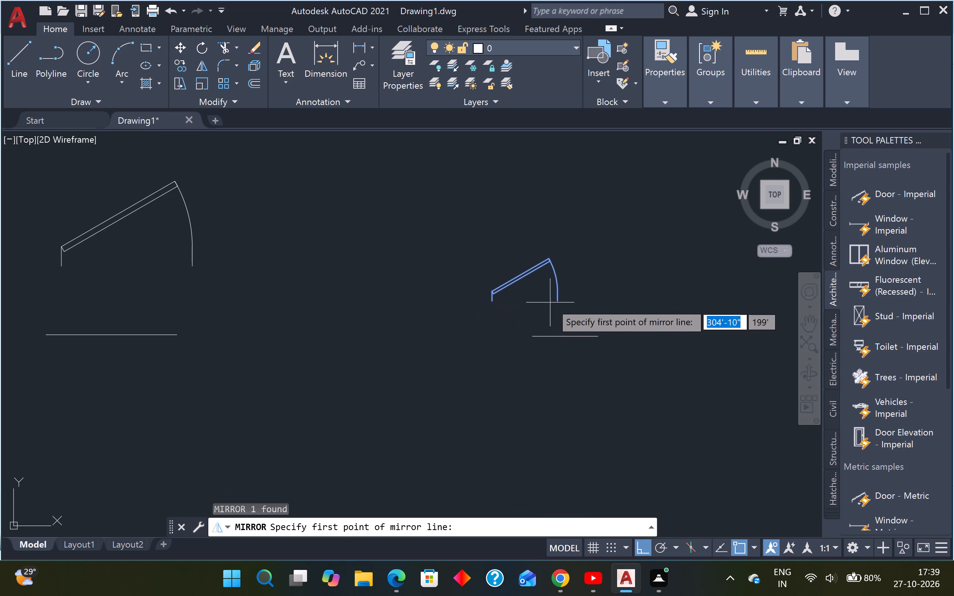
scroll(564, 299, "up", 2)
left_click(551, 306)
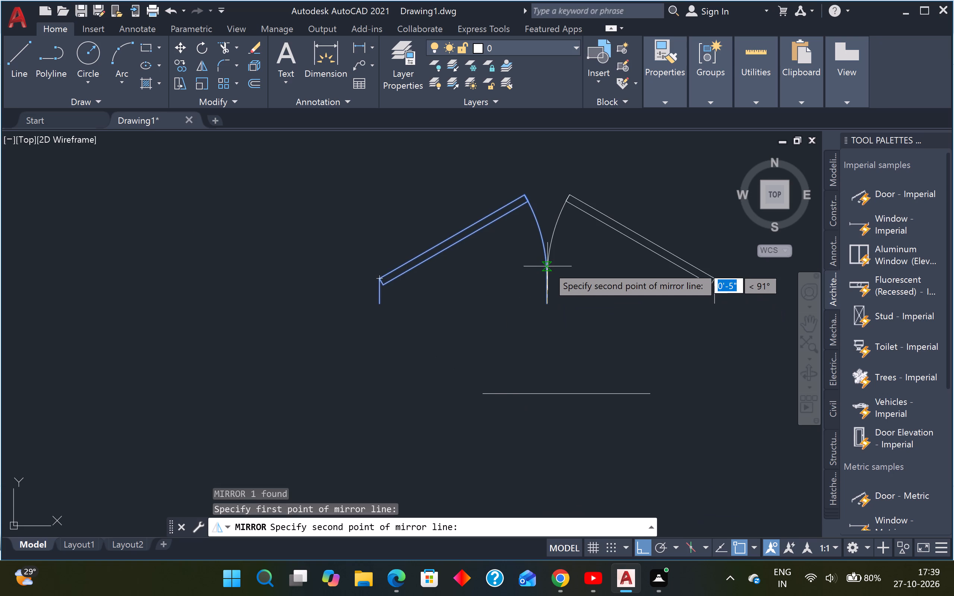
left_click(547, 194)
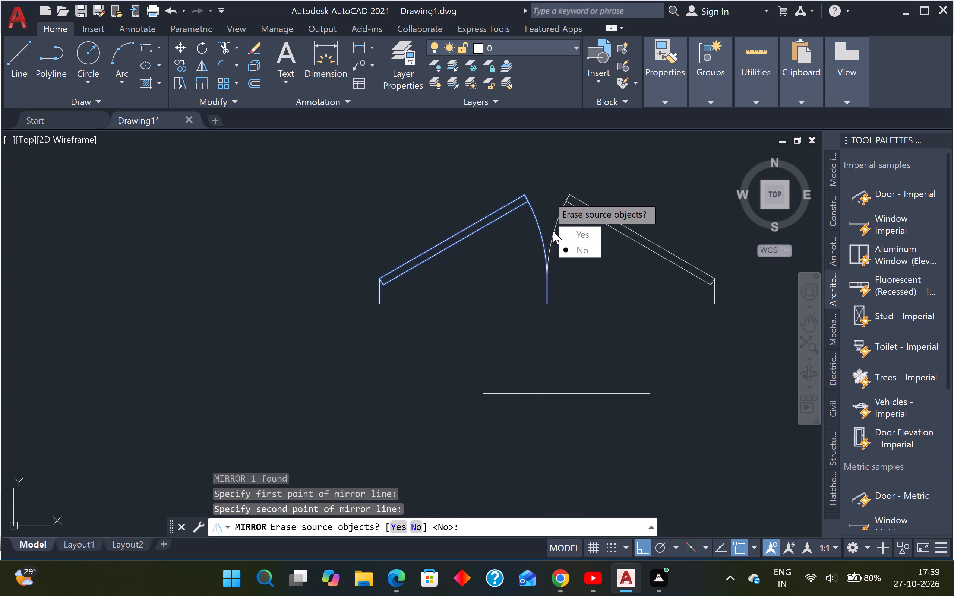
key("n")
key("space")
Copy the double door from its lower-left corner, with ortho off, to the wall-end corner of the doorway above the front porch.
scroll(554, 240, "down", 3)
scroll(588, 242, "up", 2)
left_click(584, 195)
left_click(447, 237)
key("c")
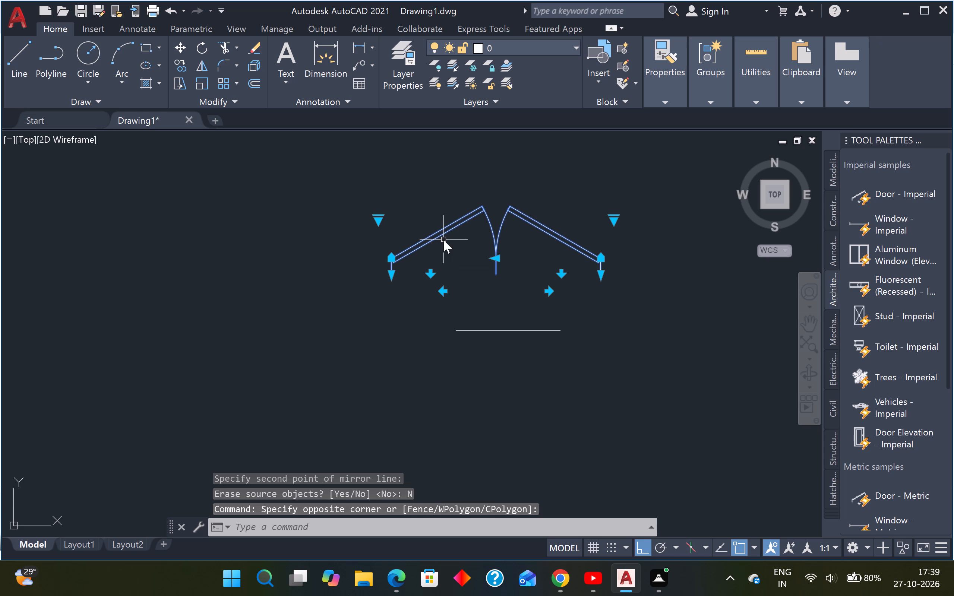
key("o")
key("Return")
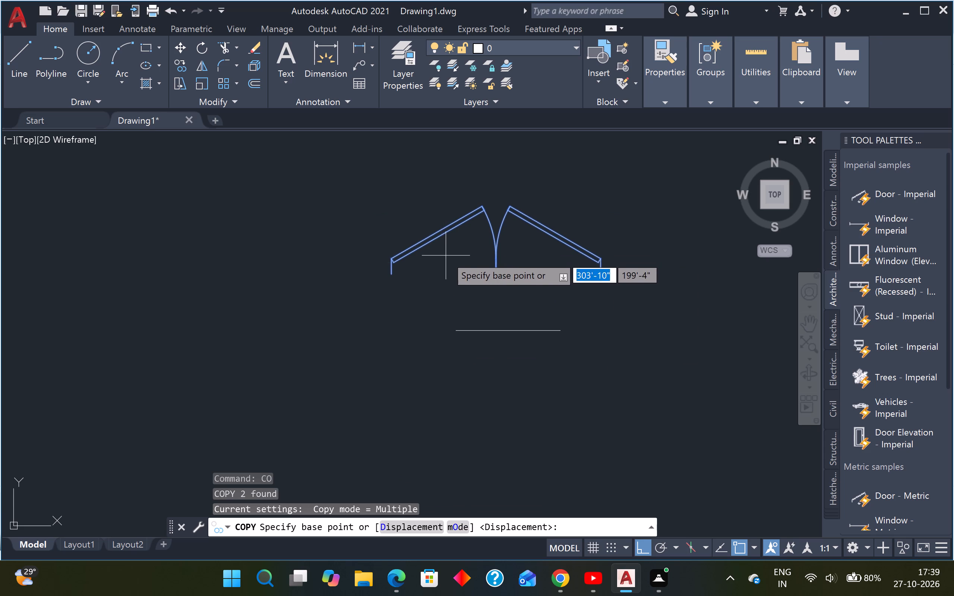
left_click(391, 277)
scroll(391, 277, "down", 4)
scroll(339, 329, "down", 2)
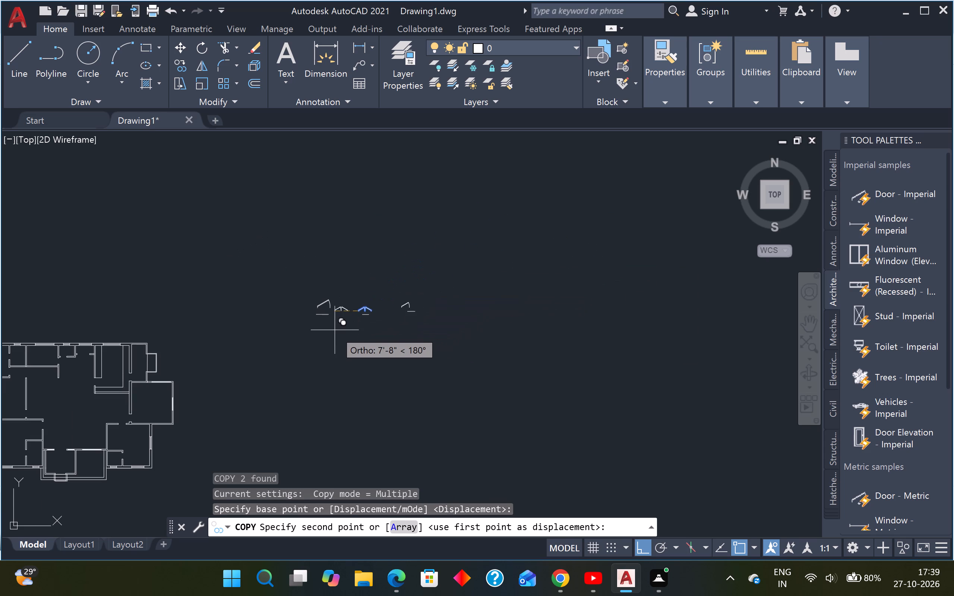
key("F8")
scroll(335, 330, "down", 3)
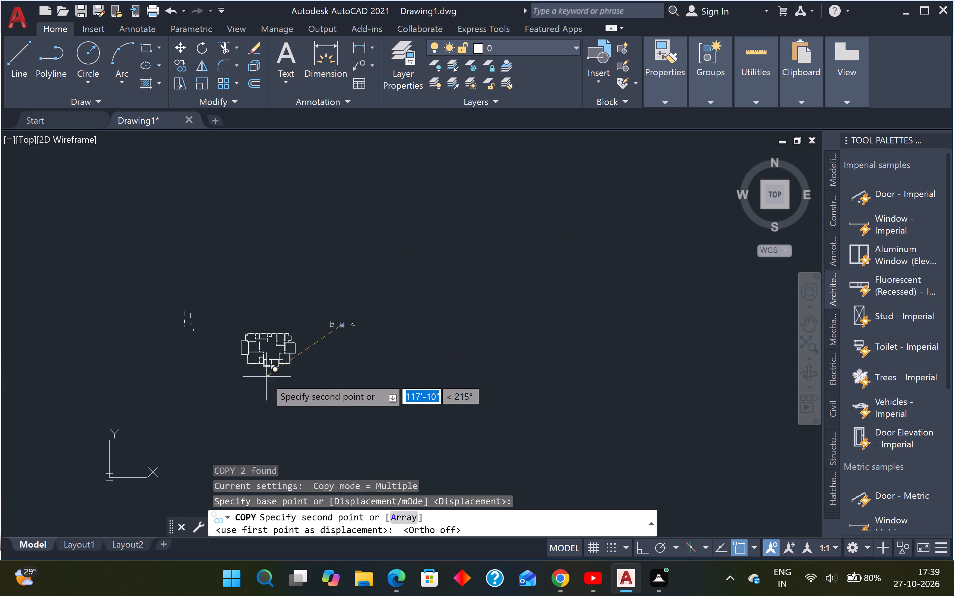
scroll(251, 367, "up", 4)
scroll(341, 335, "up", 7)
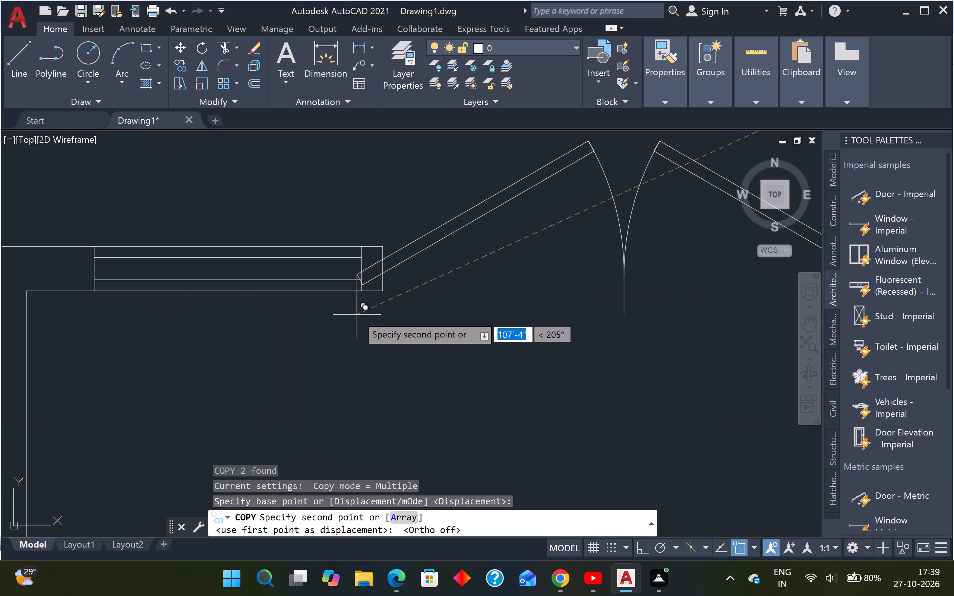
left_click(379, 291)
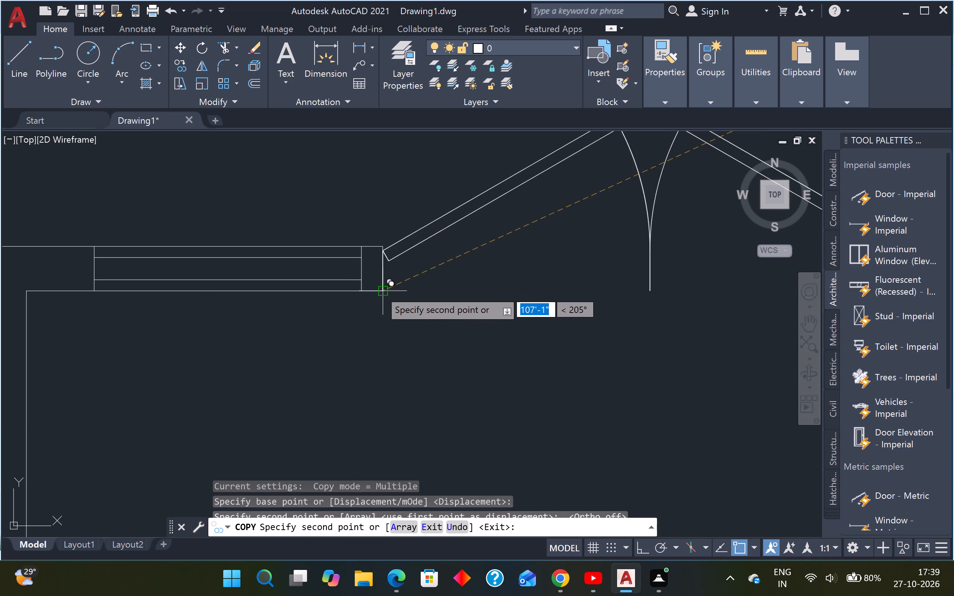
scroll(382, 291, "down", 3)
scroll(433, 349, "down", 4)
key("Escape")
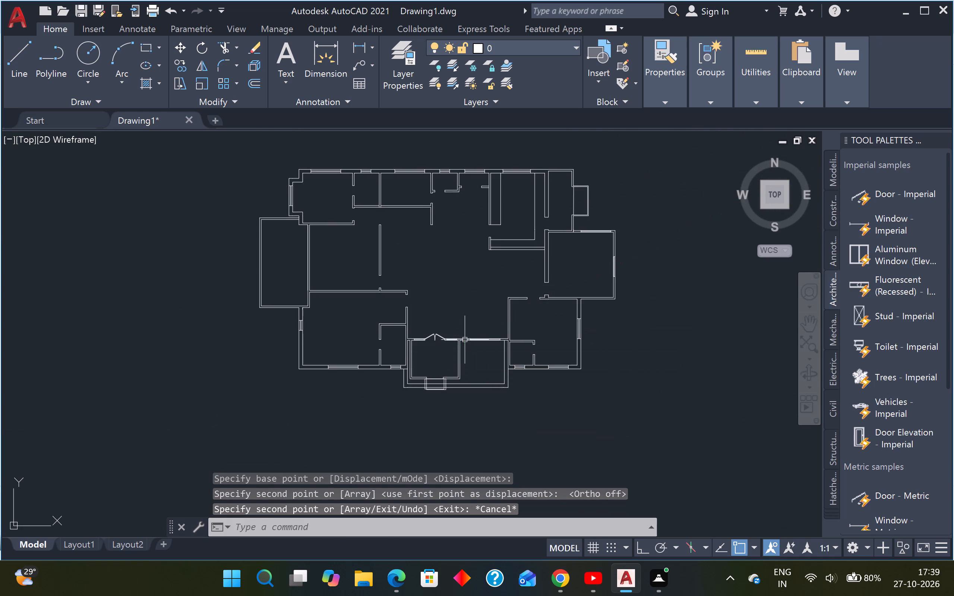
Select the rightmost door block, the one above the 2'6" reference line.
scroll(493, 335, "down", 3)
scroll(597, 275, "up", 7)
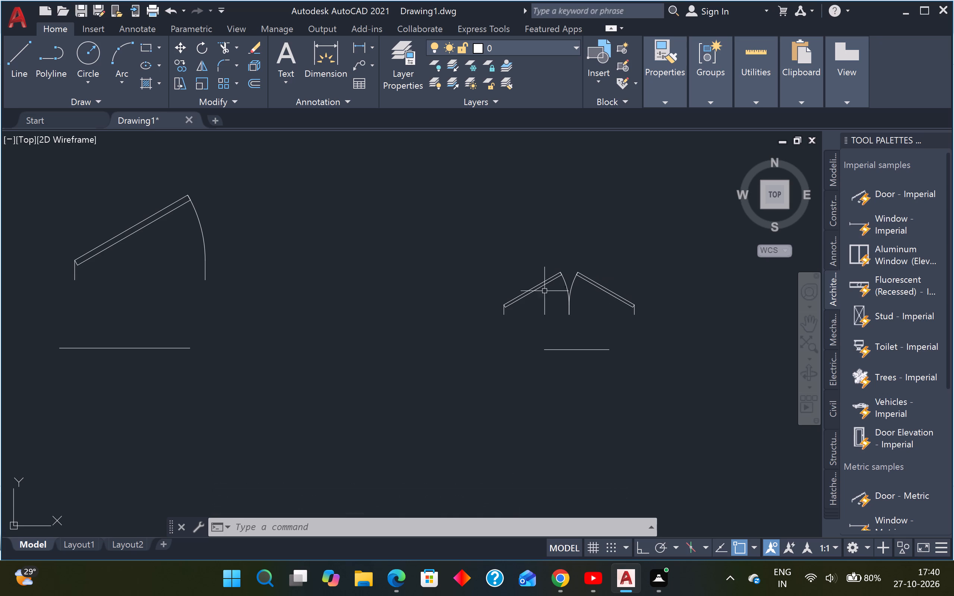
scroll(531, 293, "down", 3)
scroll(500, 297, "up", 3)
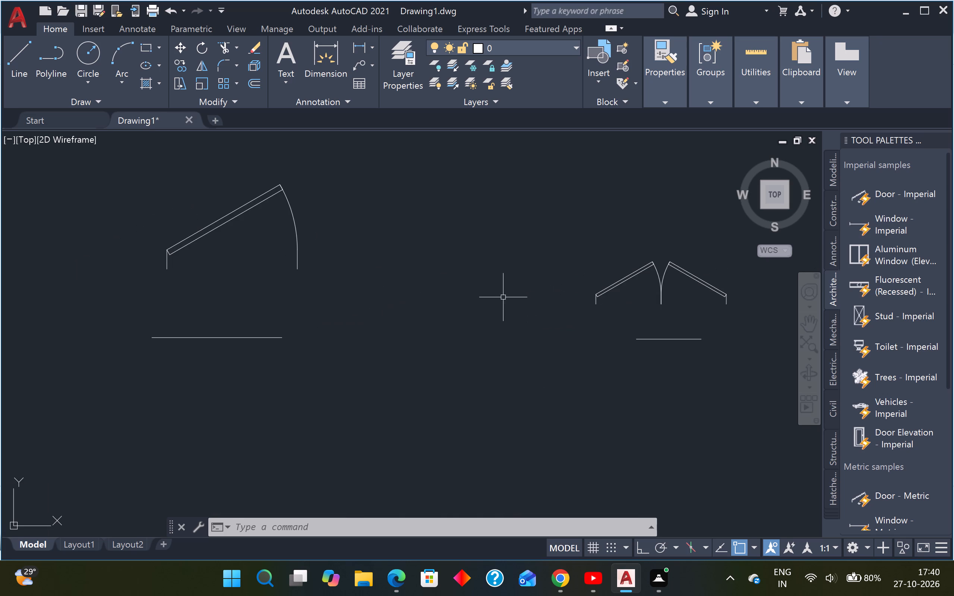
scroll(575, 299, "up", 1)
middle_click_drag(567, 301, 193, 299)
scroll(205, 277, "down", 2)
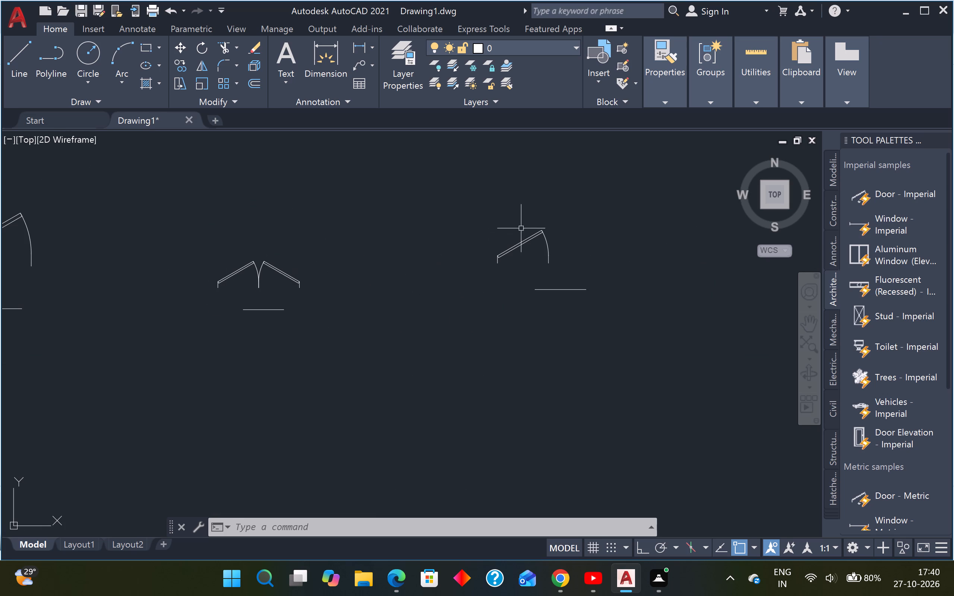
left_click(521, 228)
left_click(486, 263)
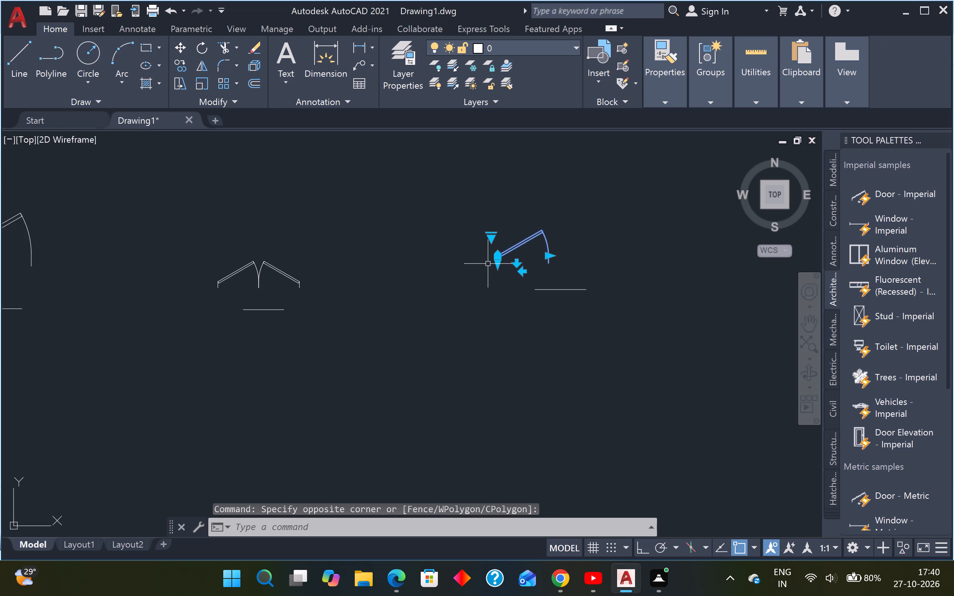
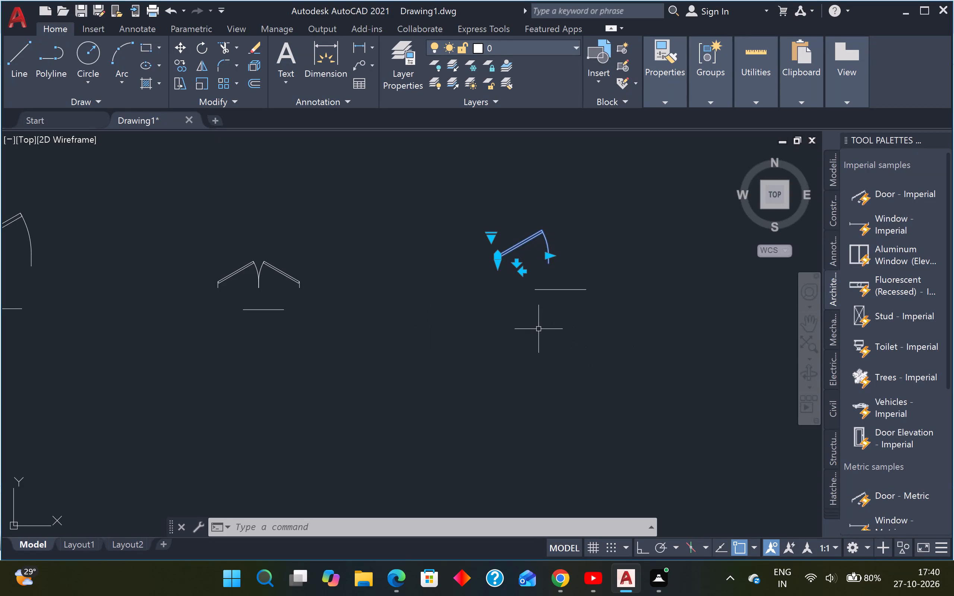
Copy the smaller single door by its hinge-side jamb end into the opening in the top wall of the lower-right room.
type("CO")
key("Return")
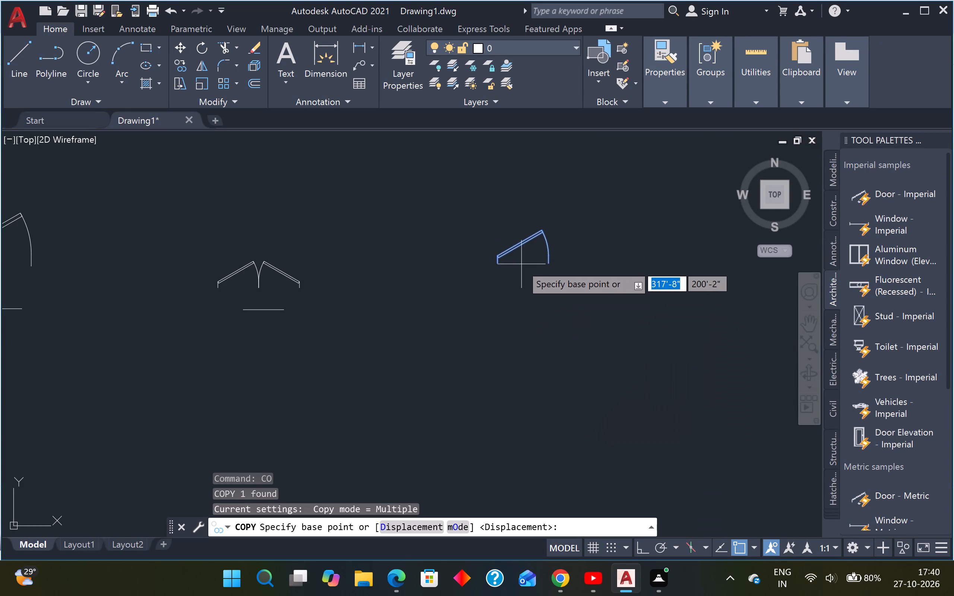
scroll(516, 264, "up", 2)
left_click(471, 263)
scroll(470, 263, "down", 4)
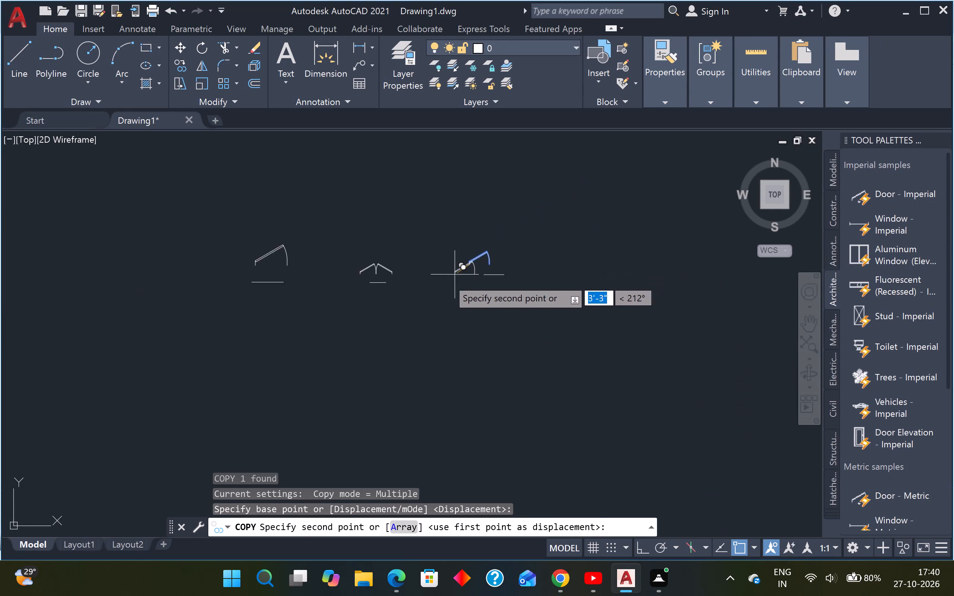
scroll(405, 307, "down", 3)
scroll(238, 372, "up", 7)
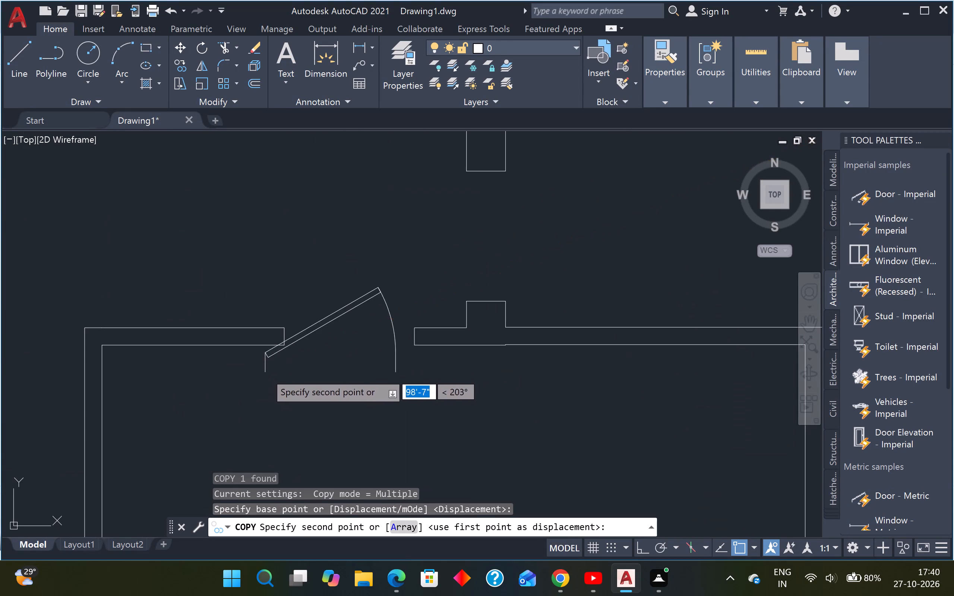
left_click(288, 345)
Examine the remaining door openings across the floor plan as candidates for another copy of the single door.
scroll(291, 343, "down", 6)
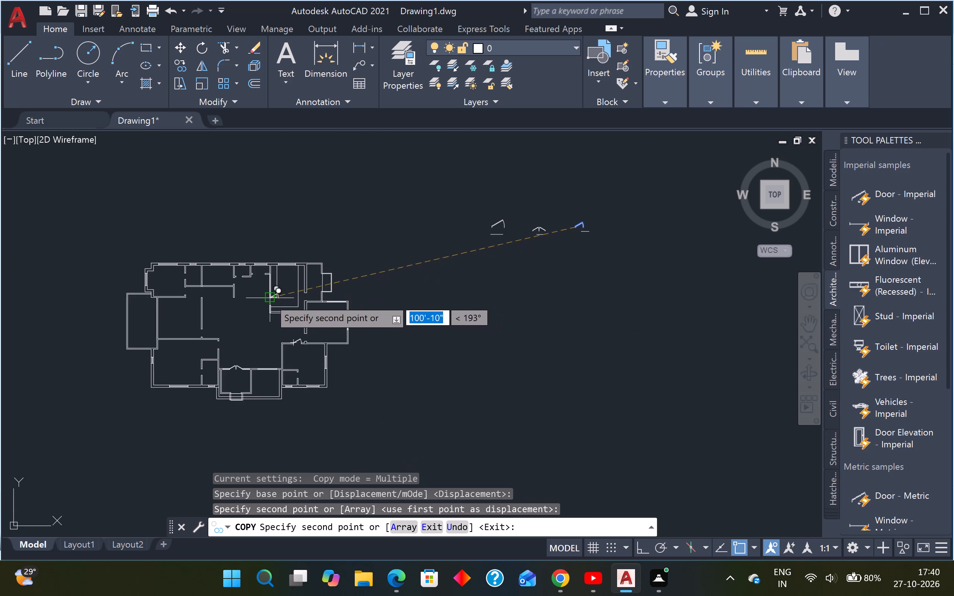
middle_click_drag(248, 311, 337, 332)
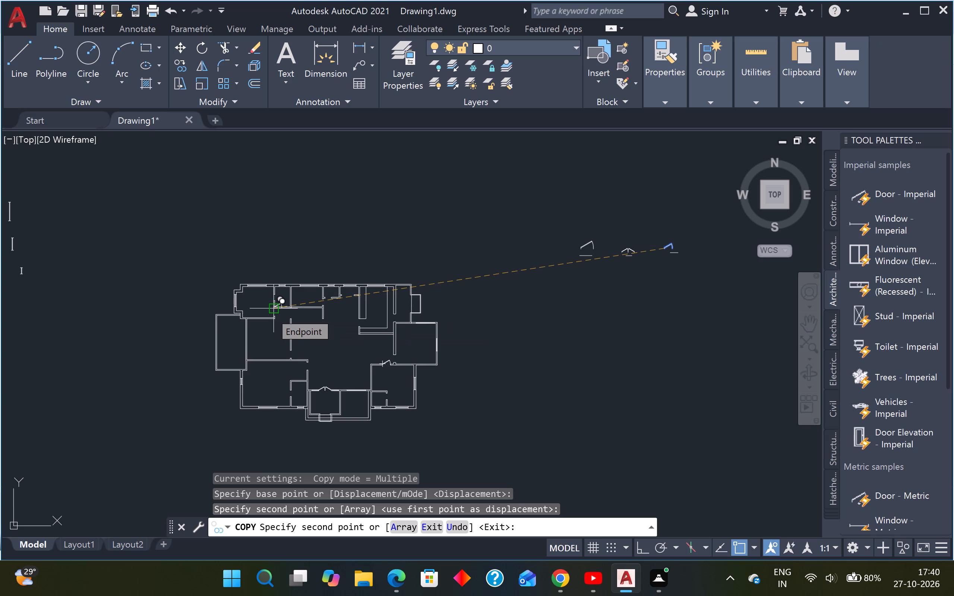
scroll(270, 312, "down", 2)
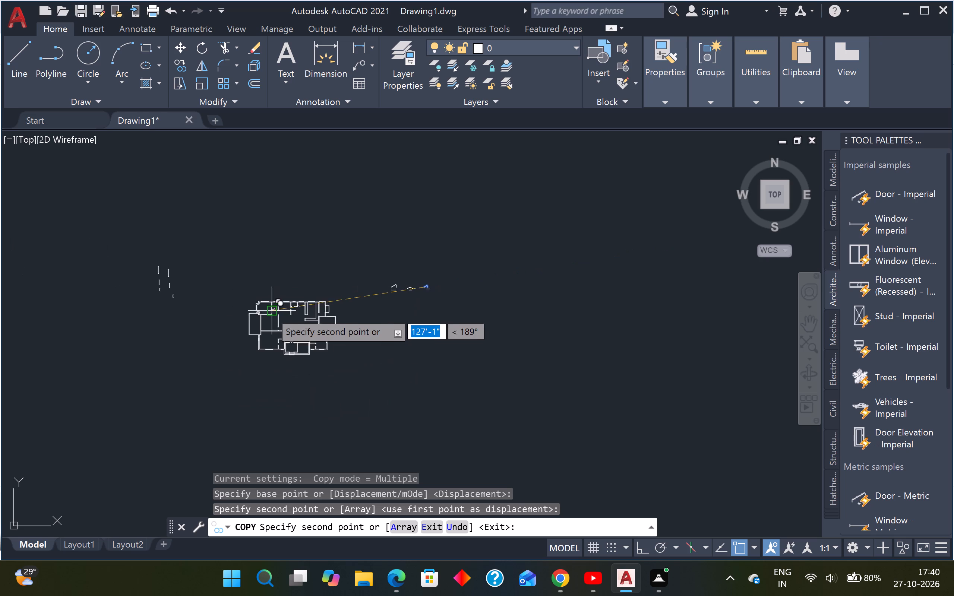
scroll(284, 330, "up", 5)
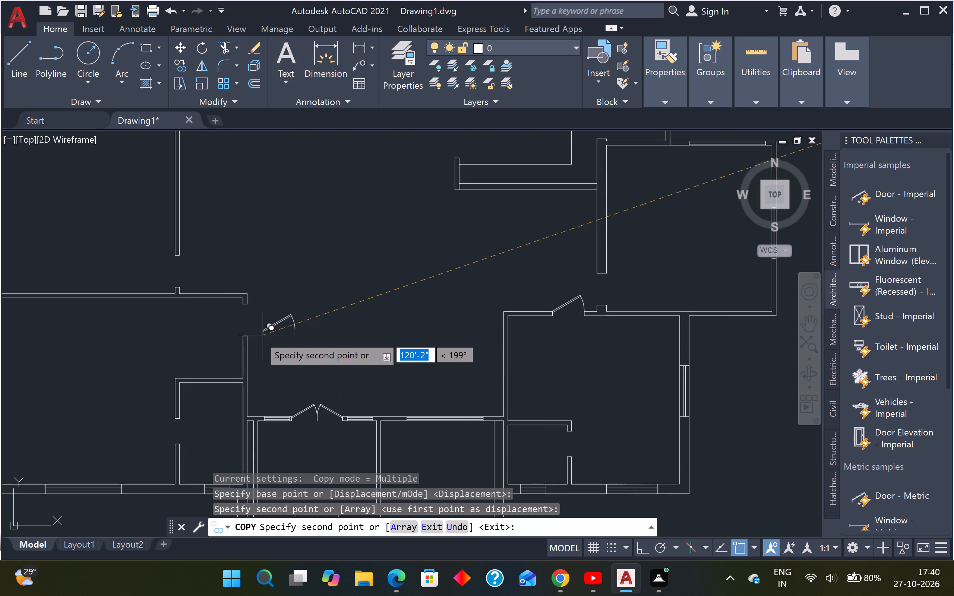
scroll(238, 343, "down", 2)
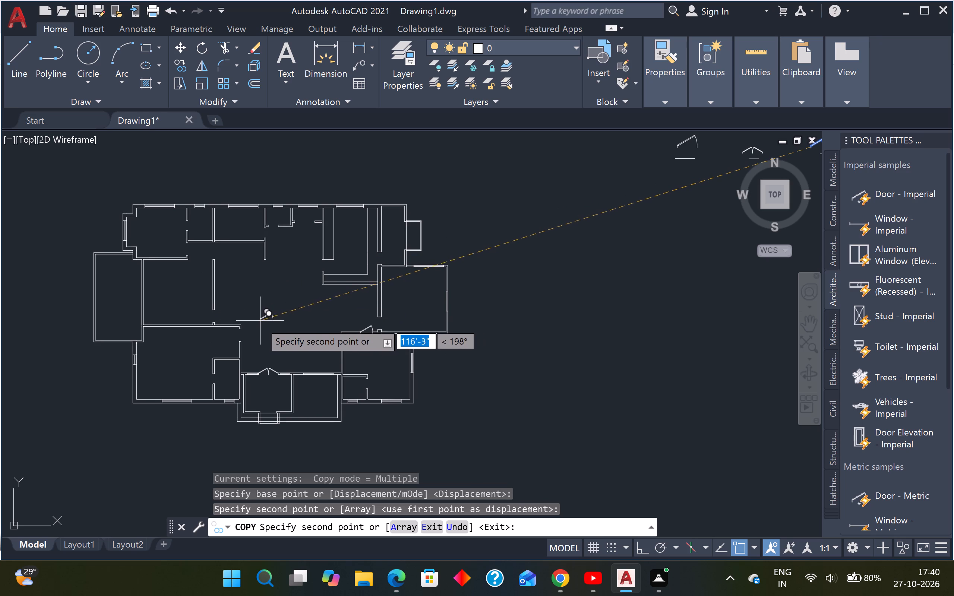
scroll(250, 323, "down", 2)
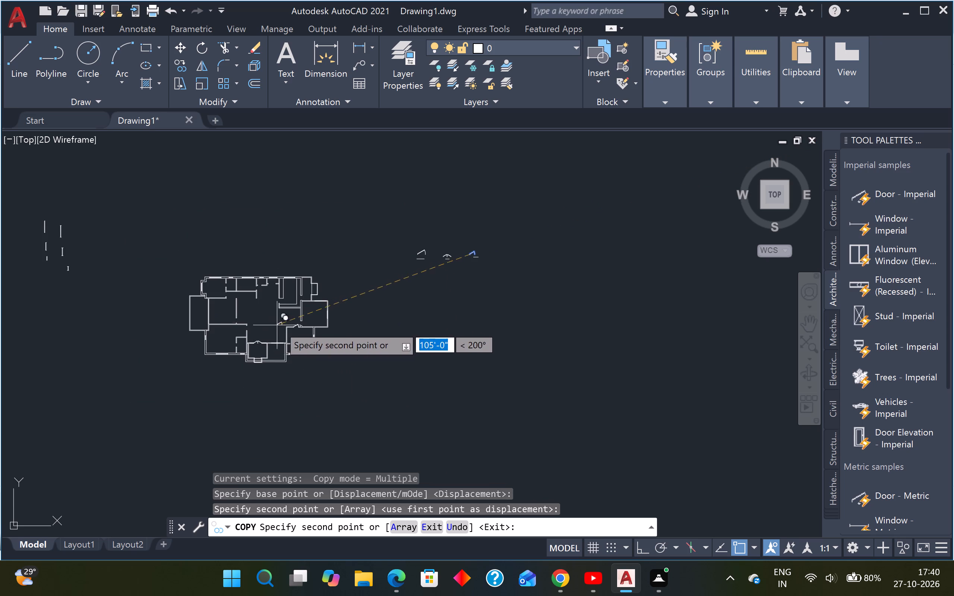
scroll(287, 329, "up", 3)
scroll(329, 307, "up", 2)
scroll(328, 321, "down", 3)
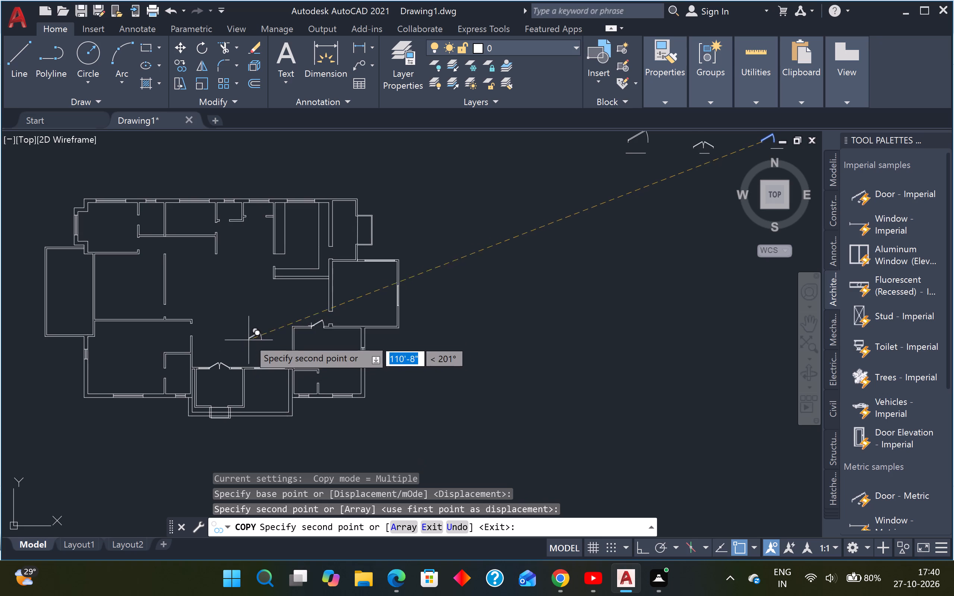
scroll(242, 214, "up", 5)
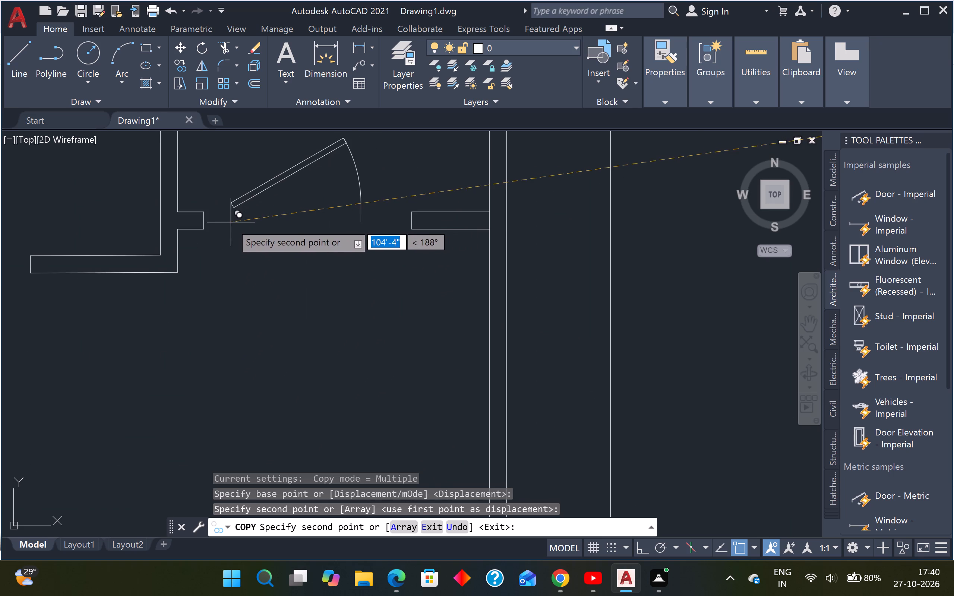
scroll(229, 234, "down", 3)
scroll(159, 242, "up", 3)
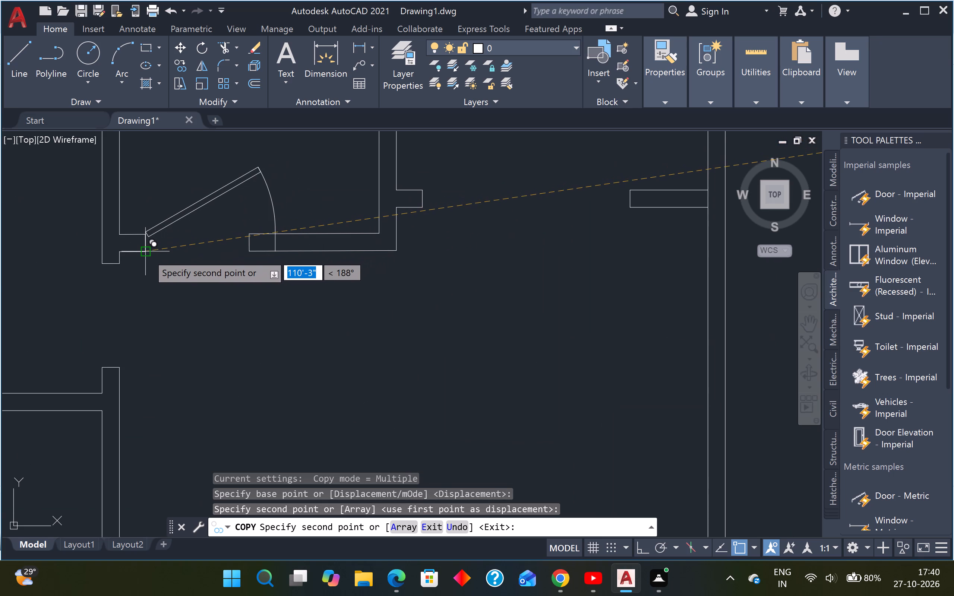
scroll(146, 253, "down", 4)
scroll(93, 275, "down", 2)
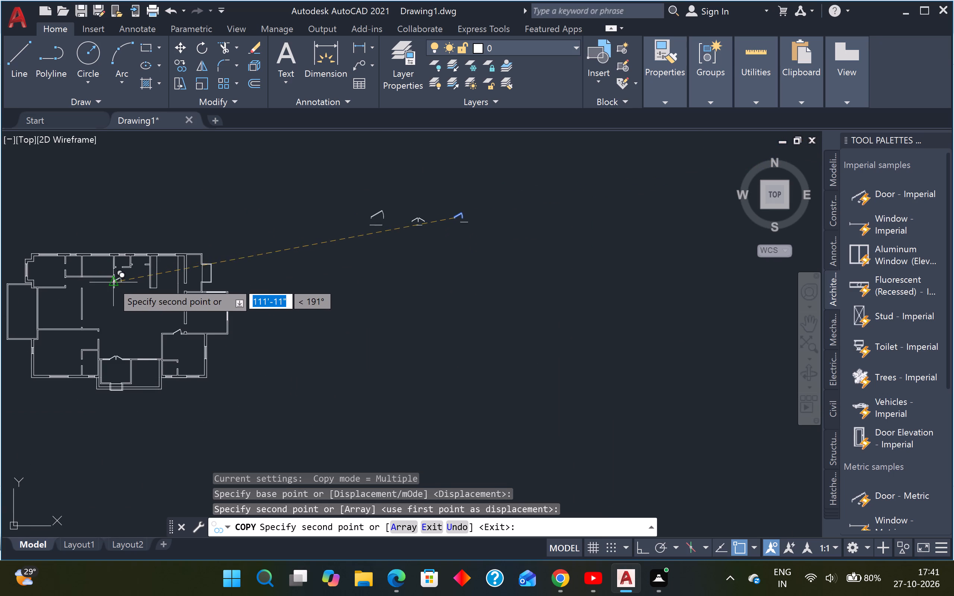
key("Escape")
Copy the right leaf of the double door by its hinge-side jamb end into the bottom-wall opening of the small upper-middle room.
scroll(407, 218, "up", 3)
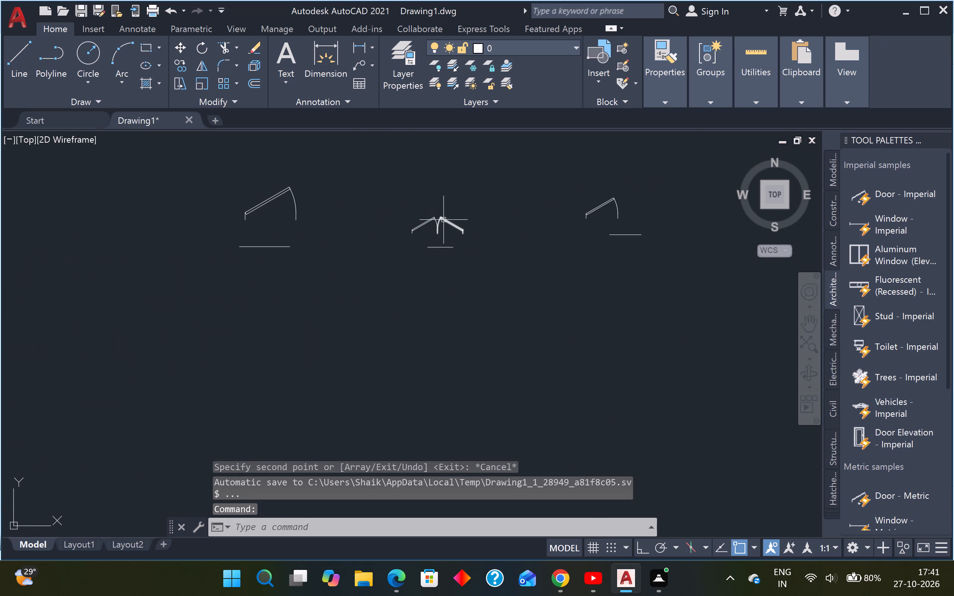
scroll(451, 216, "up", 2)
left_click(452, 216)
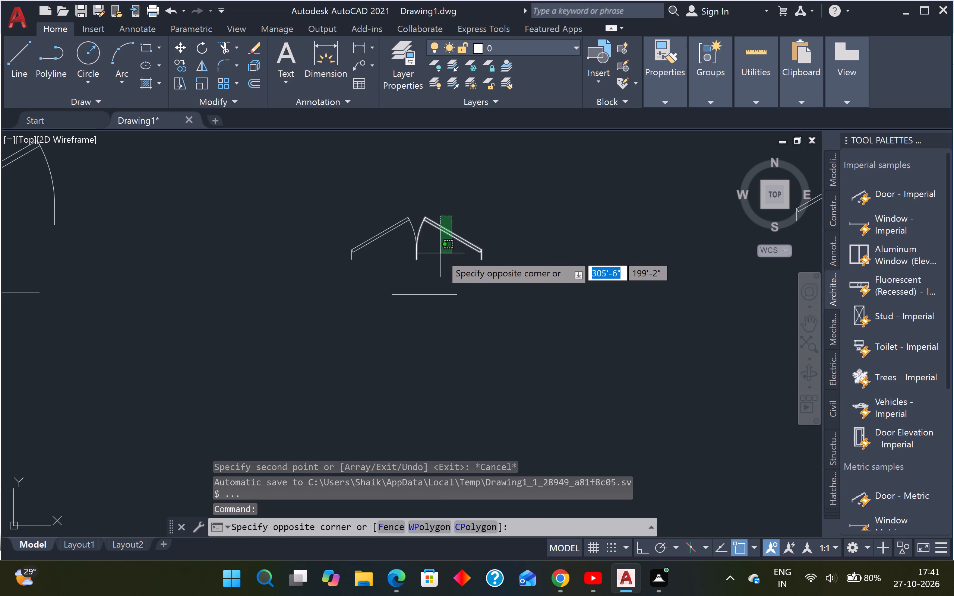
left_click(440, 253)
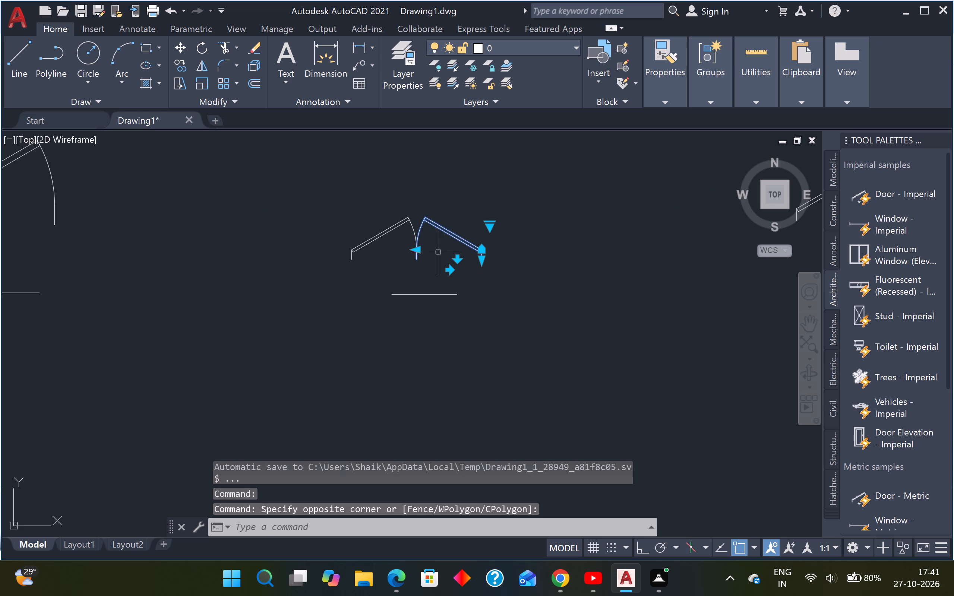
key("c")
key("o")
key("Return")
scroll(459, 250, "up", 3)
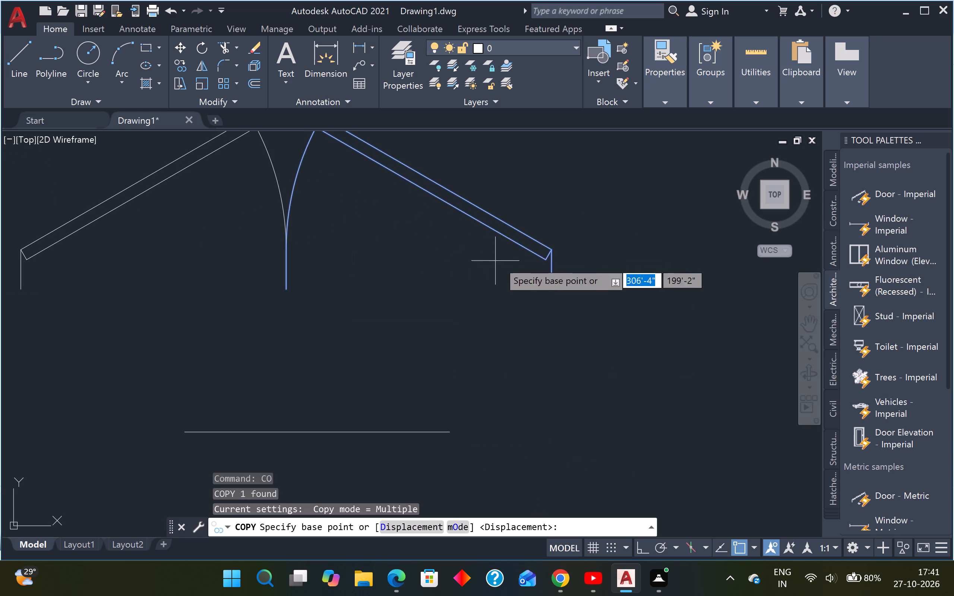
left_click(553, 288)
scroll(537, 279, "down", 8)
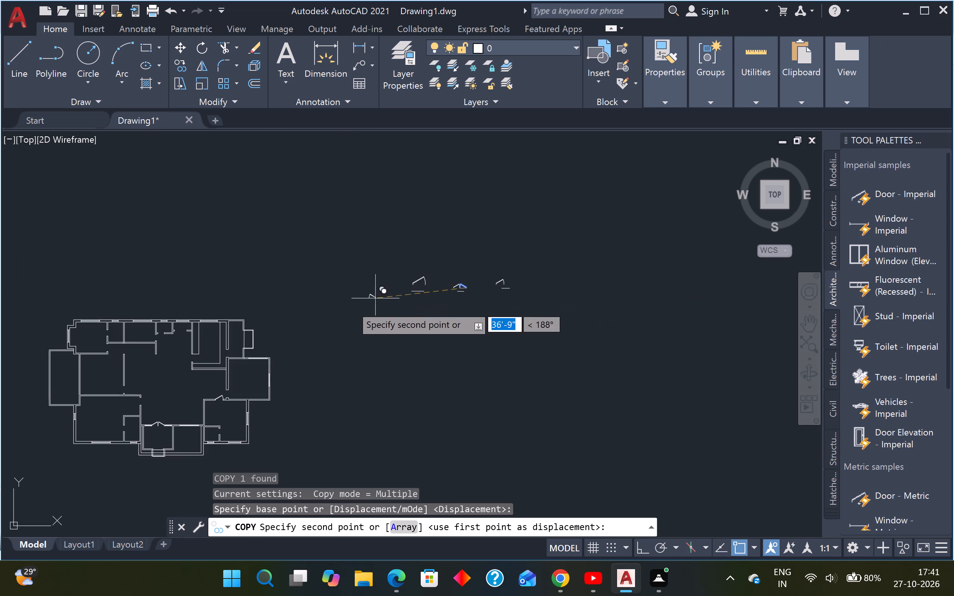
scroll(156, 333, "up", 7)
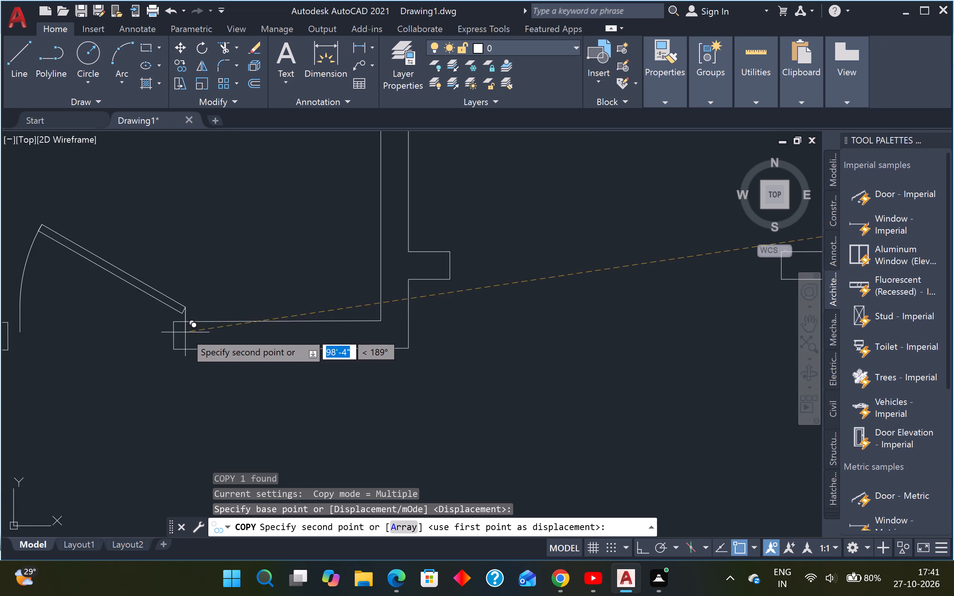
left_click(169, 349)
scroll(179, 347, "down", 4)
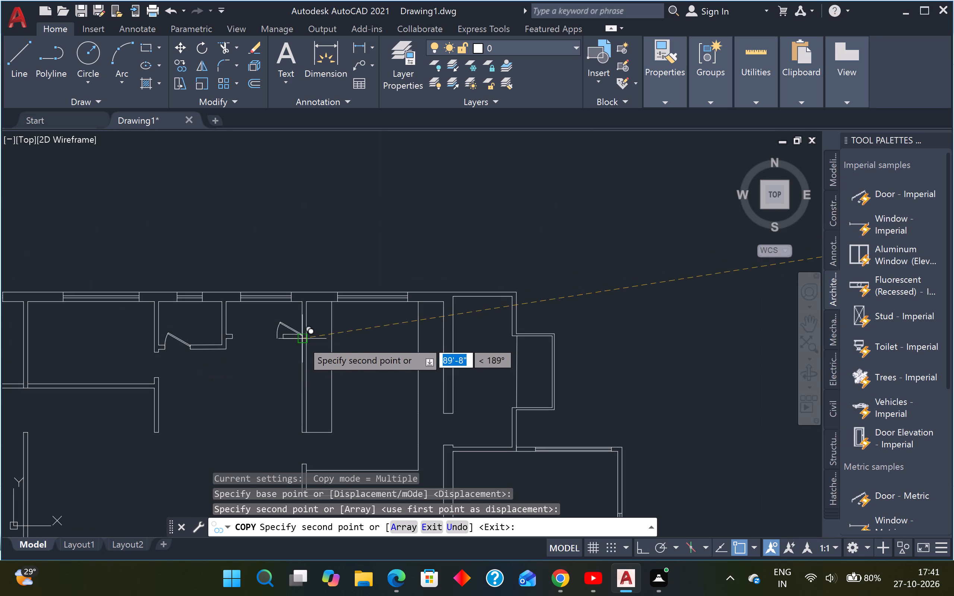
middle_click_drag(257, 361, 511, 292)
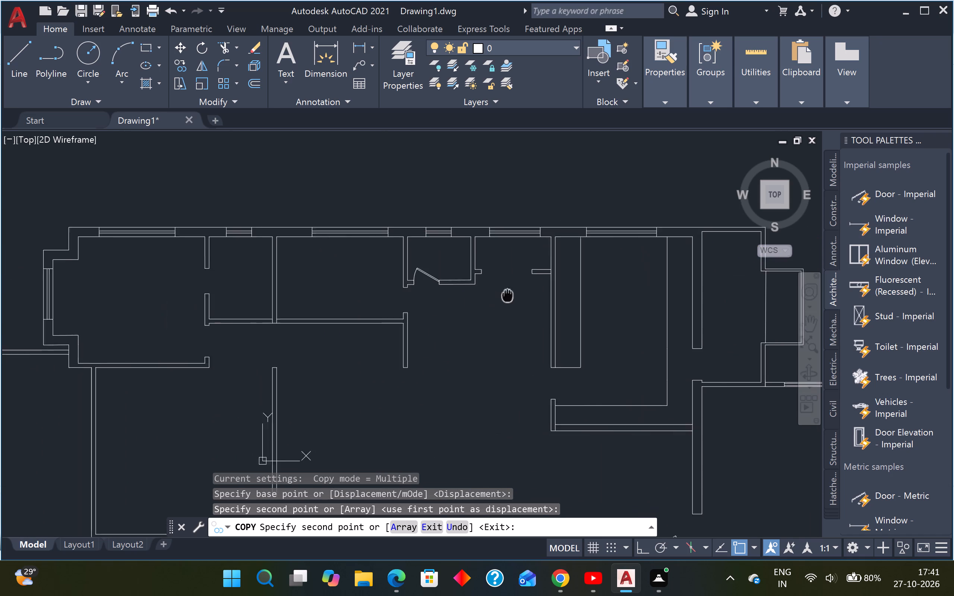
scroll(502, 296, "down", 1)
middle_click_drag(431, 376, 430, 256)
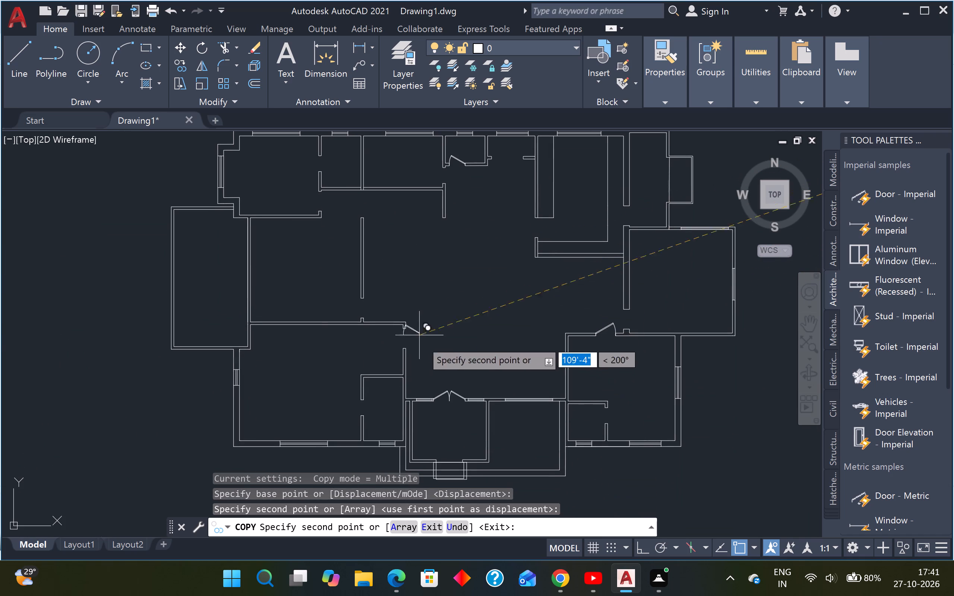
scroll(398, 354, "down", 3)
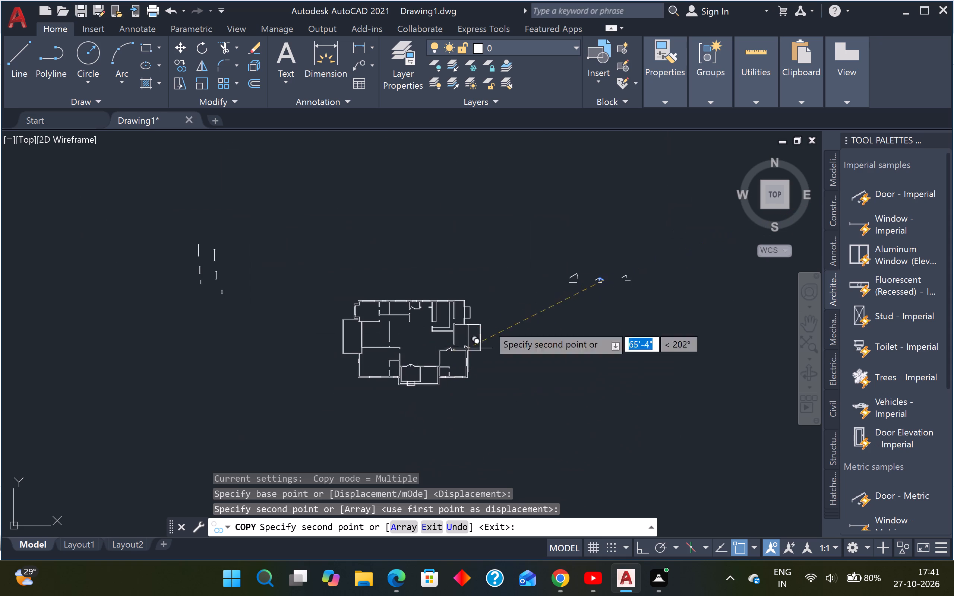
key("Escape")
Rotate the smaller single door and both double-door leaves beside the plan 270° about the single door's leaf tip, using Ortho.
middle_click_drag(595, 293, 482, 316)
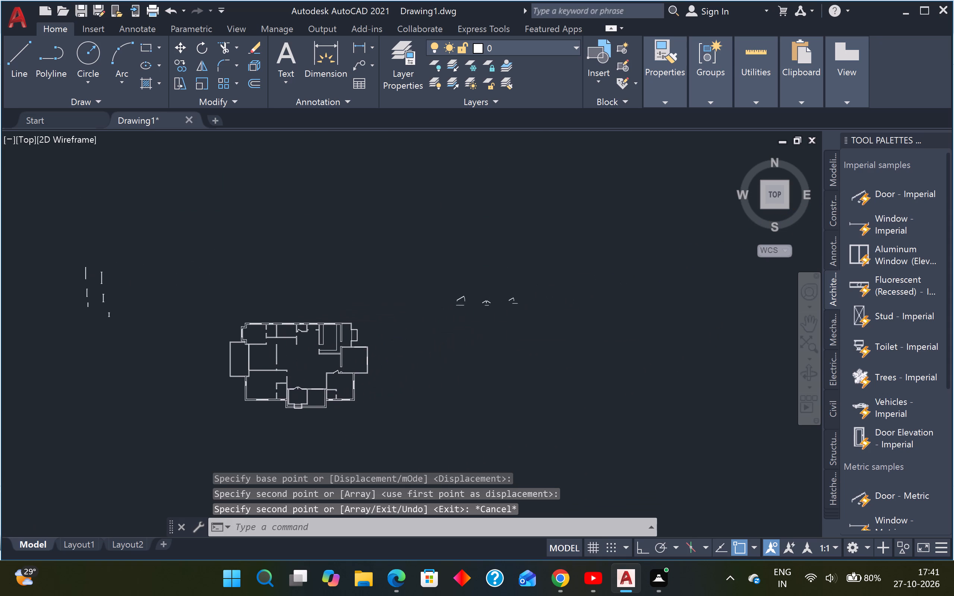
scroll(509, 312, "up", 3)
scroll(561, 277, "up", 1)
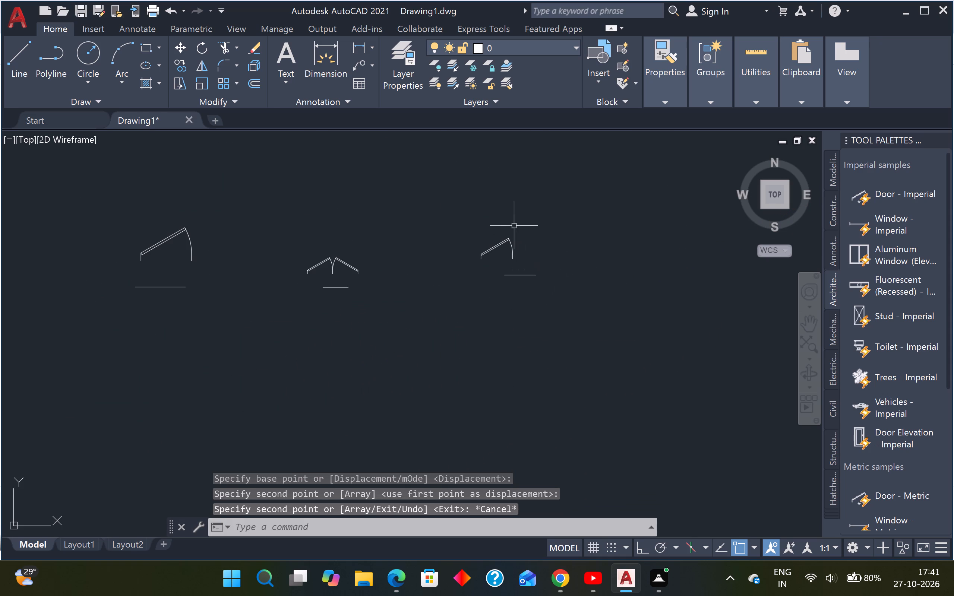
left_click_drag(517, 223, 505, 229)
left_click(310, 270)
type("RO")
key("Return")
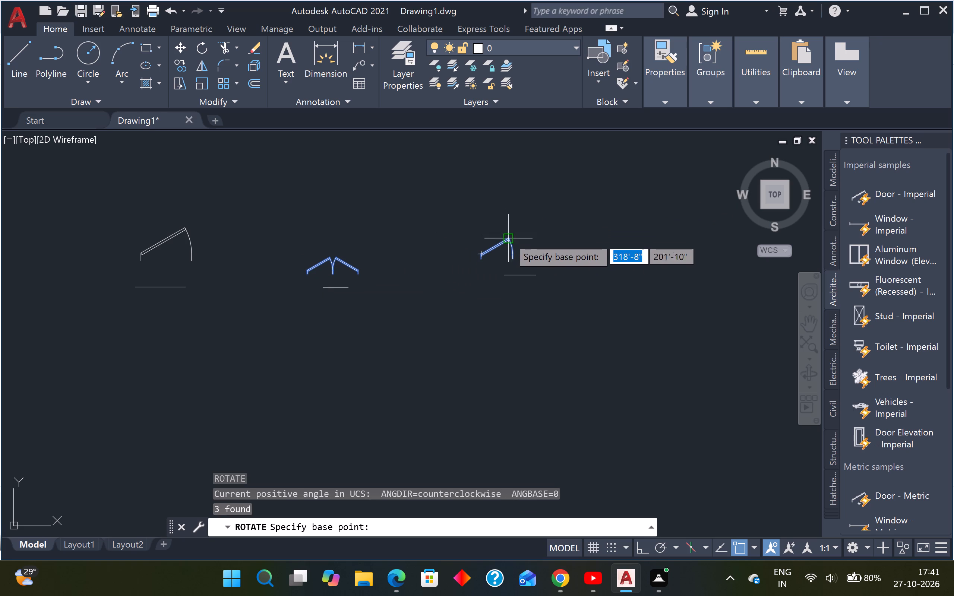
left_click(508, 237)
key("F8")
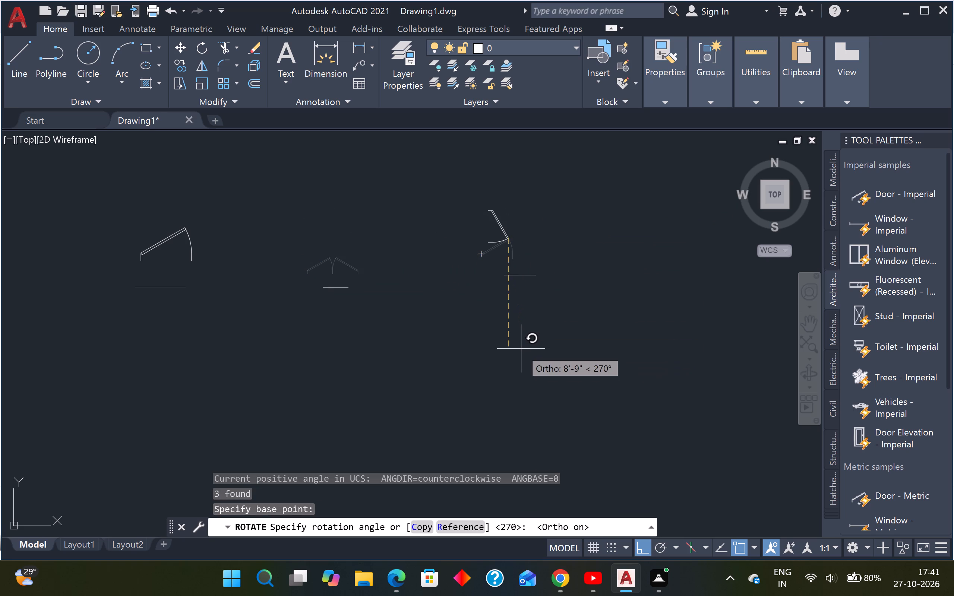
scroll(516, 350, "down", 2)
left_click(516, 349)
key("Escape")
key("Escape")
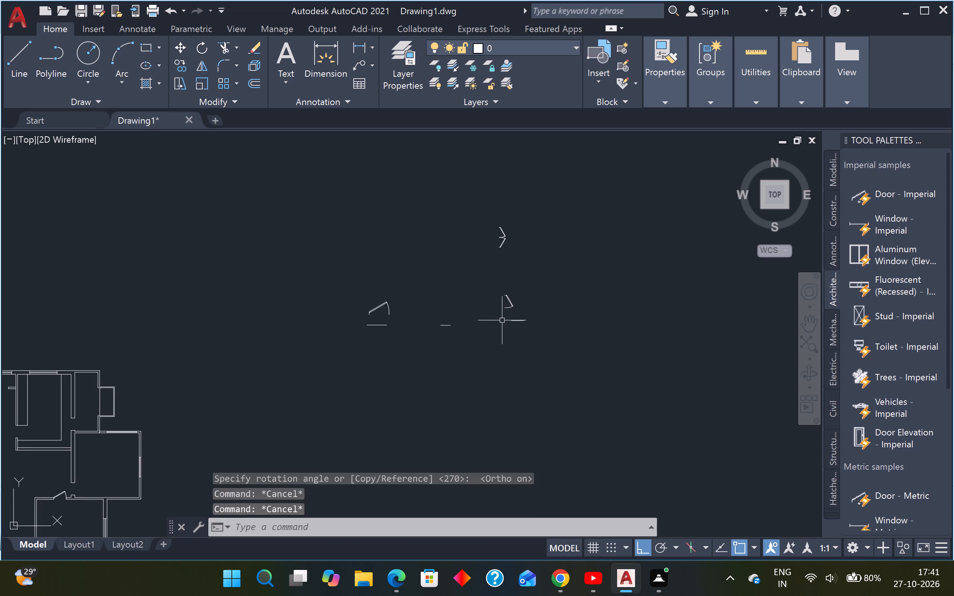
Copy the rotated single door by its hinge-side jamb end, with Ortho off, into the opening in the right-hand room's left wall.
scroll(503, 320, "up", 2)
left_click(536, 261)
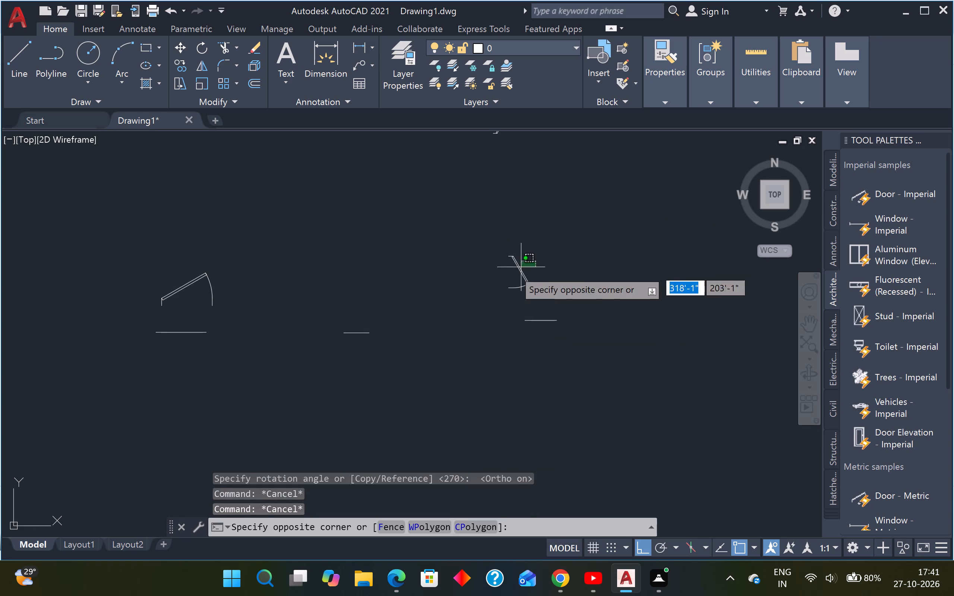
left_click(500, 275)
type("CO")
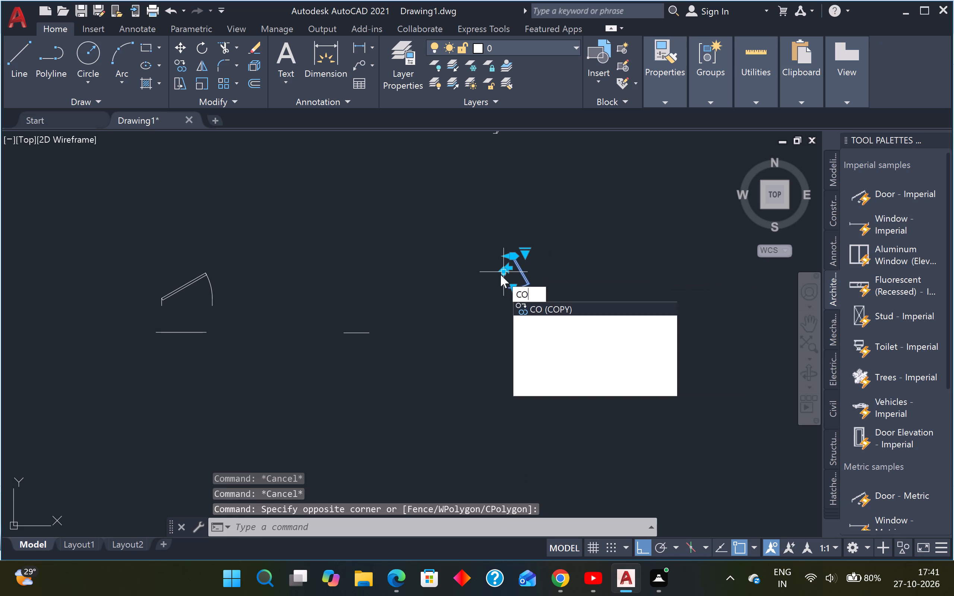
key("Return")
scroll(511, 261, "up", 6)
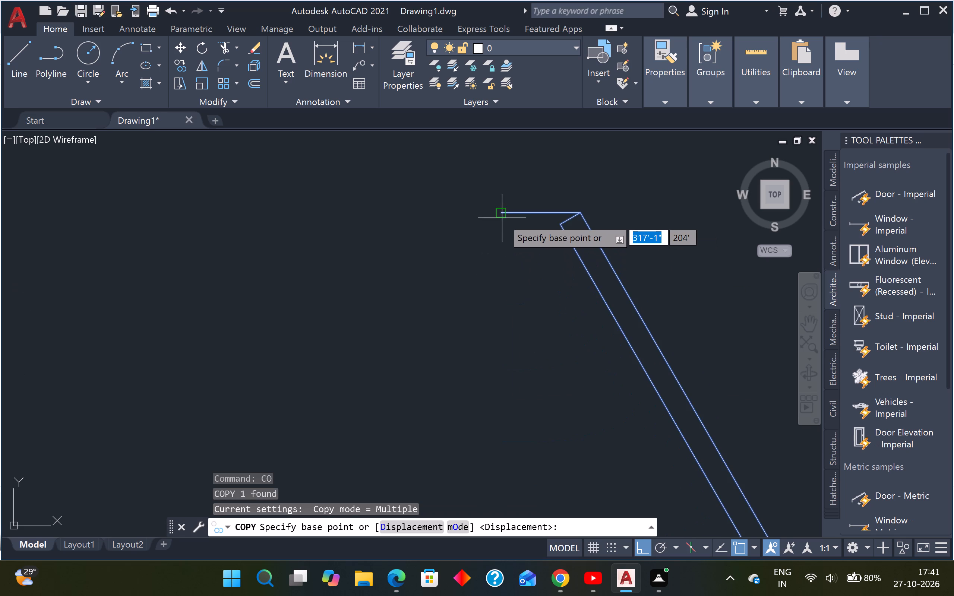
left_click(501, 213)
scroll(501, 213, "down", 4)
scroll(410, 278, "down", 3)
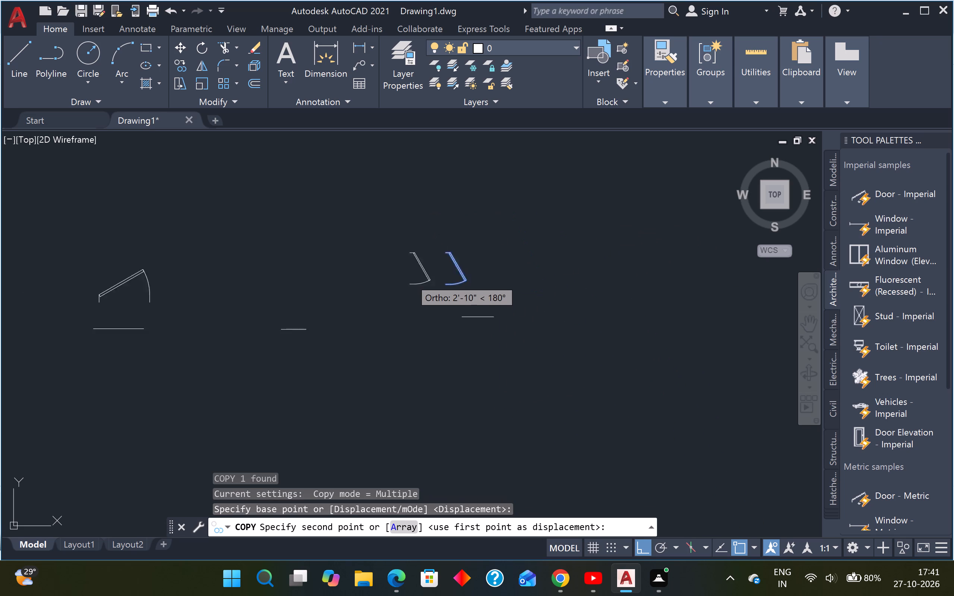
key("F8")
scroll(424, 241, "down", 4)
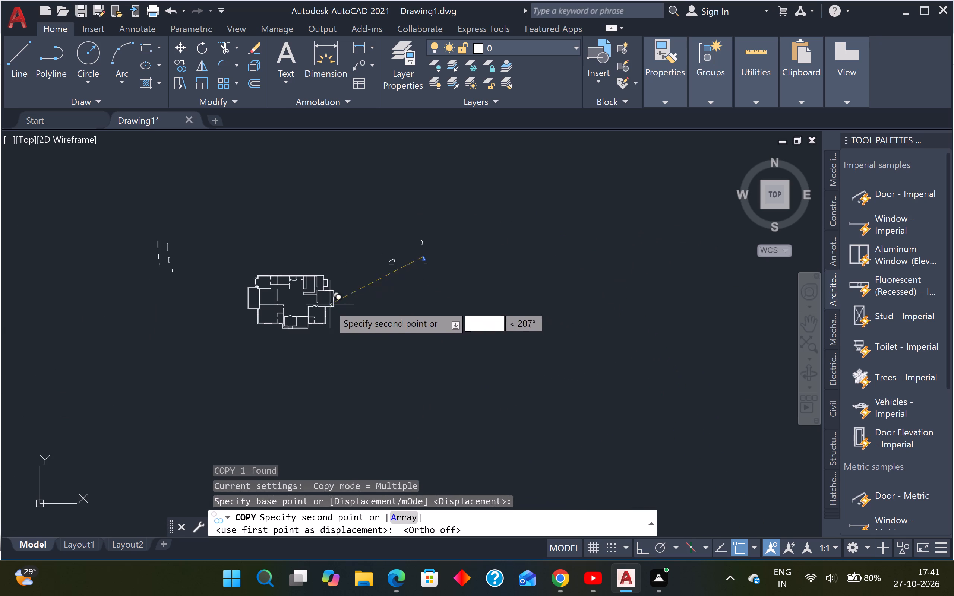
scroll(318, 297, "up", 6)
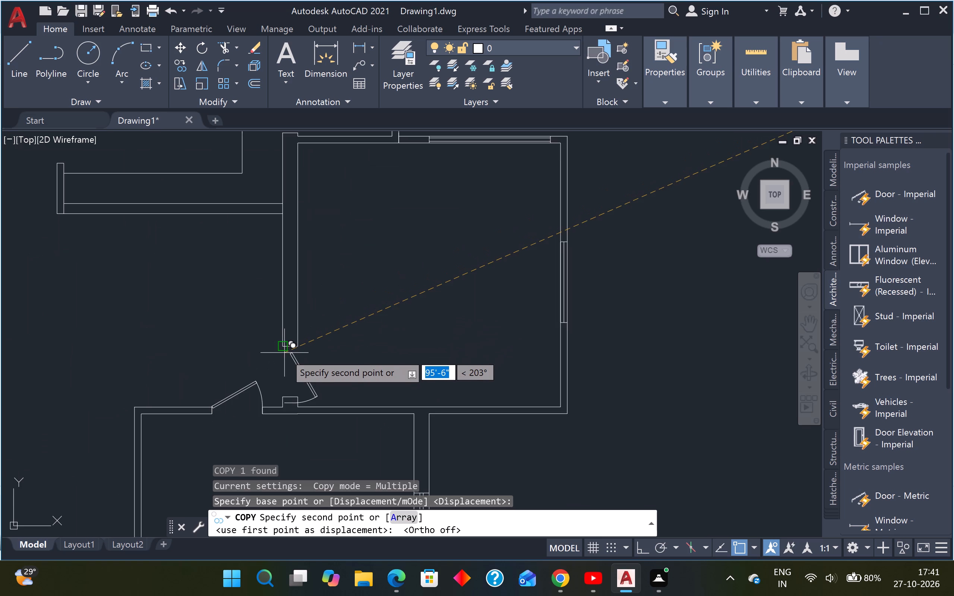
scroll(284, 352, "up", 3)
left_click(278, 331)
scroll(309, 317, "down", 3)
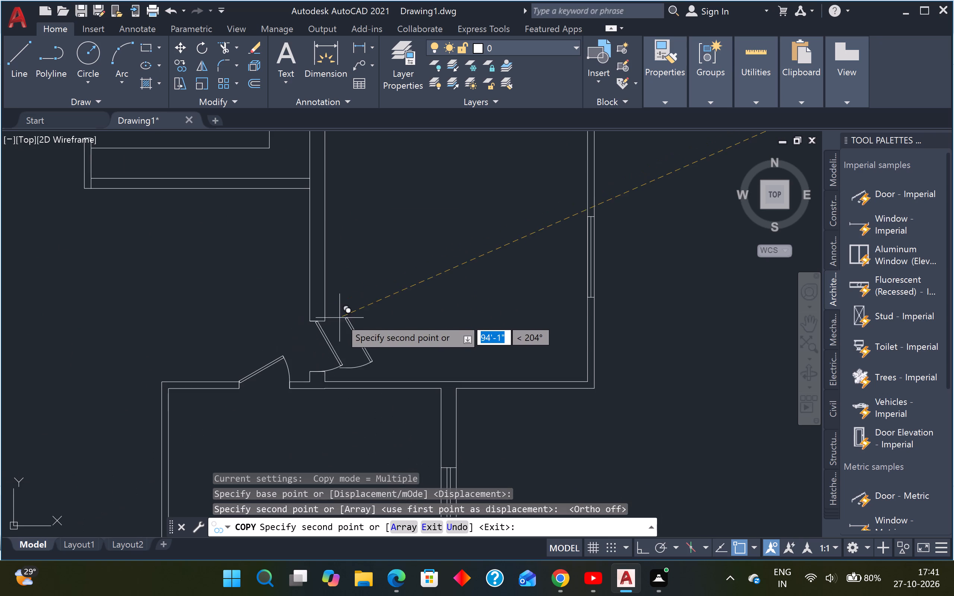
Copy the rotated single door into the opening low in the left wall of the tall room in the plan's upper-right part.
scroll(225, 302, "down", 3)
middle_click_drag(224, 300, 312, 320)
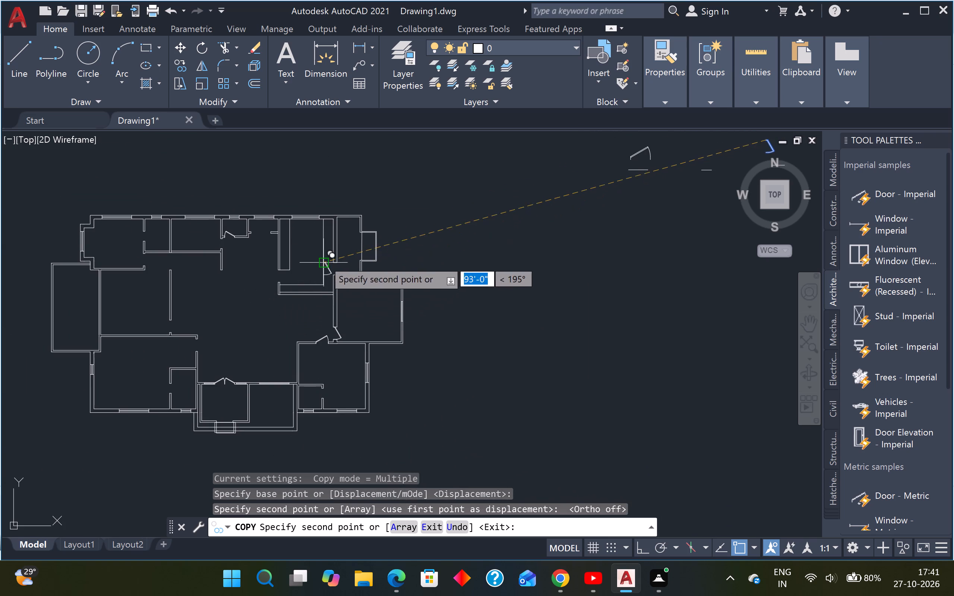
scroll(259, 266, "up", 4)
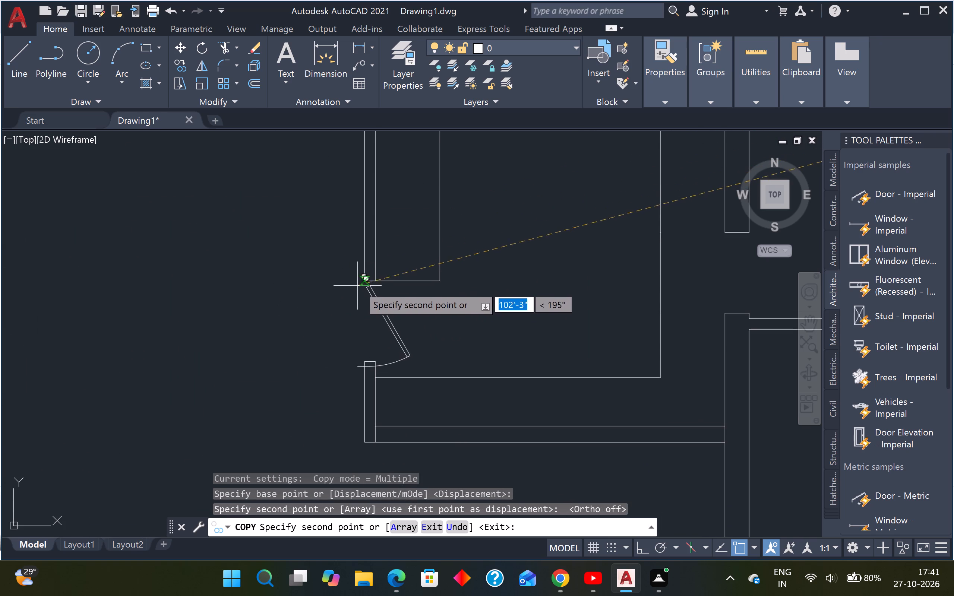
left_click(362, 283)
Place another copy of the single door in the opening near the top of the lower-left room's right wall.
scroll(351, 289, "down", 3)
middle_click_drag(260, 313, 401, 314)
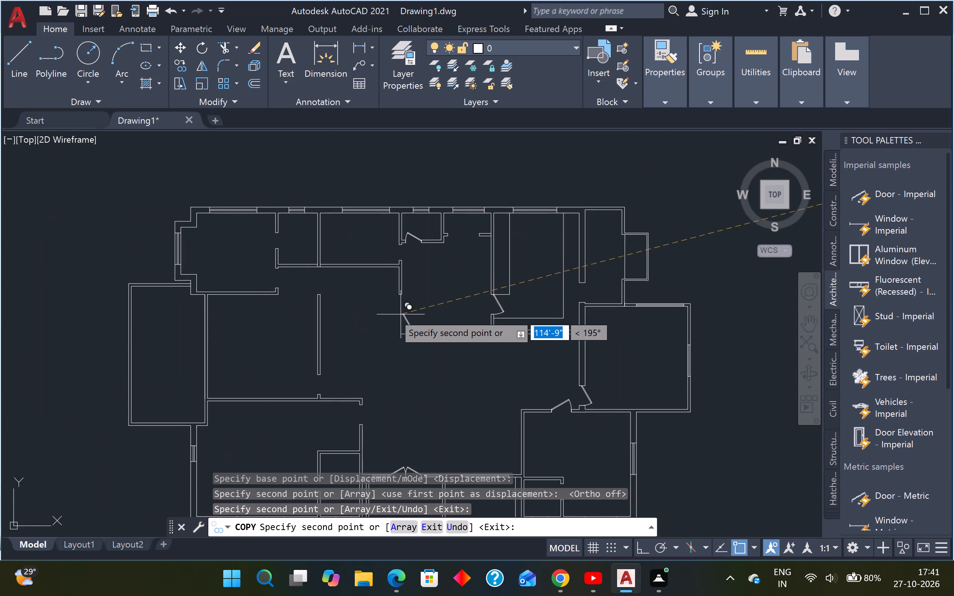
scroll(355, 320, "down", 1)
scroll(361, 380, "up", 4)
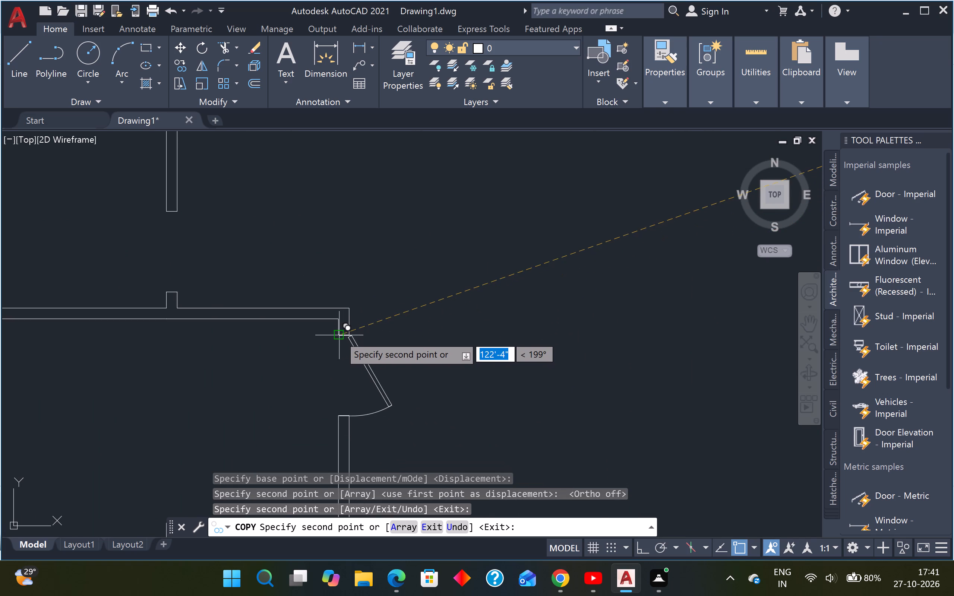
left_click(336, 333)
Place another copy of the single door in the lower opening of the upper-left room's right wall.
scroll(338, 328, "down", 4)
scroll(316, 380, "up", 4)
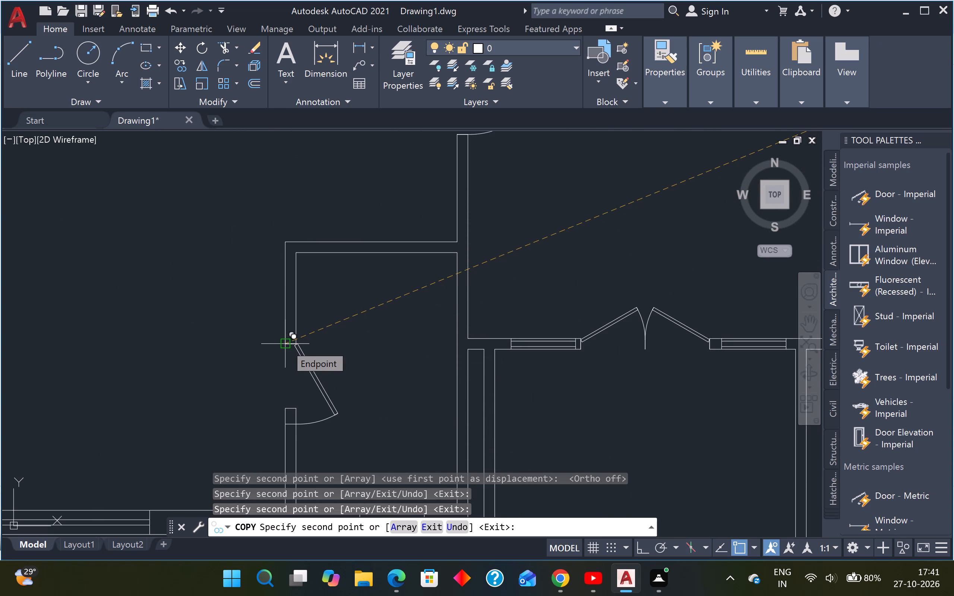
scroll(285, 342, "down", 4)
middle_click_drag(340, 254, 394, 404)
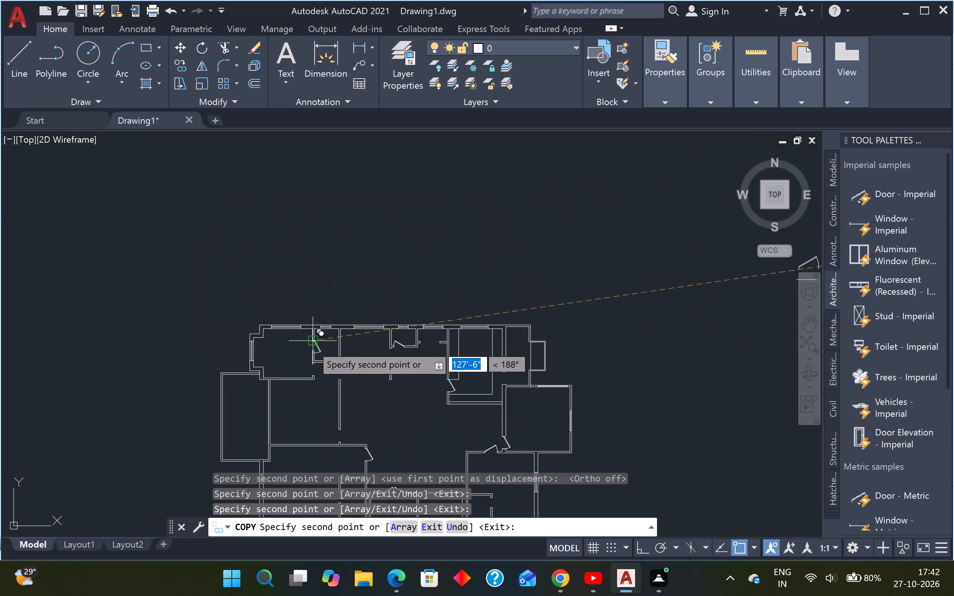
scroll(311, 345, "up", 4)
scroll(331, 367, "down", 3)
scroll(329, 404, "up", 3)
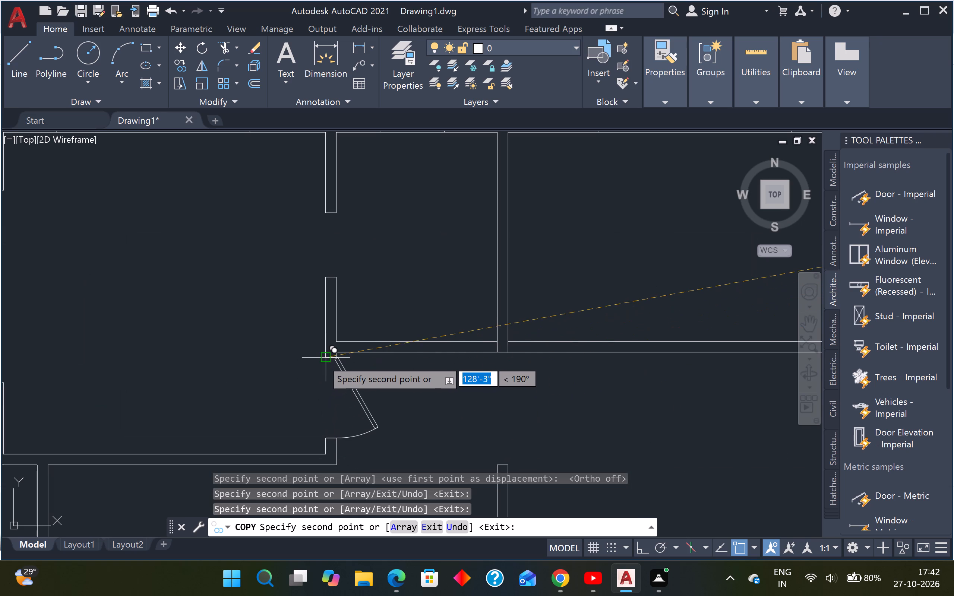
left_click(322, 359)
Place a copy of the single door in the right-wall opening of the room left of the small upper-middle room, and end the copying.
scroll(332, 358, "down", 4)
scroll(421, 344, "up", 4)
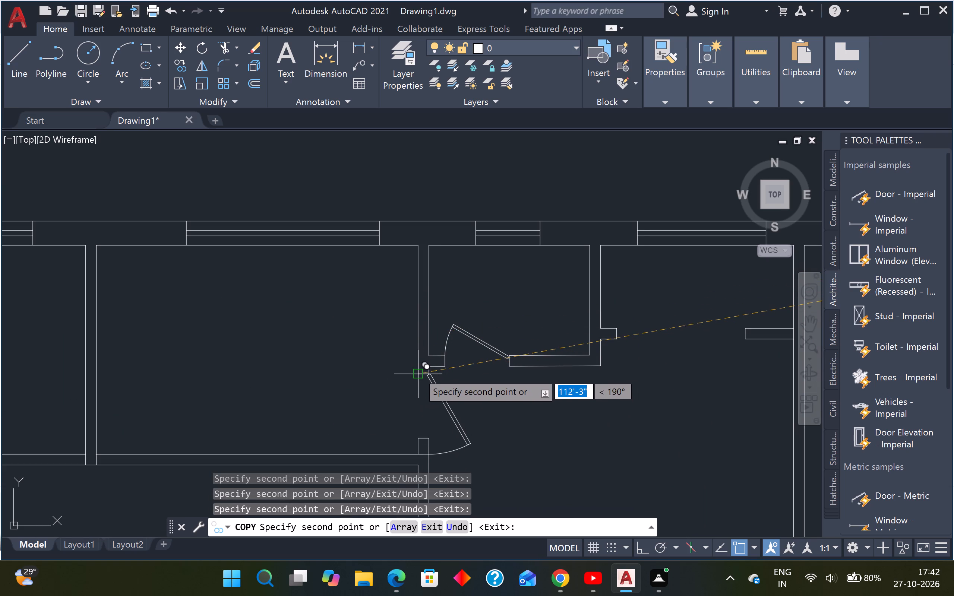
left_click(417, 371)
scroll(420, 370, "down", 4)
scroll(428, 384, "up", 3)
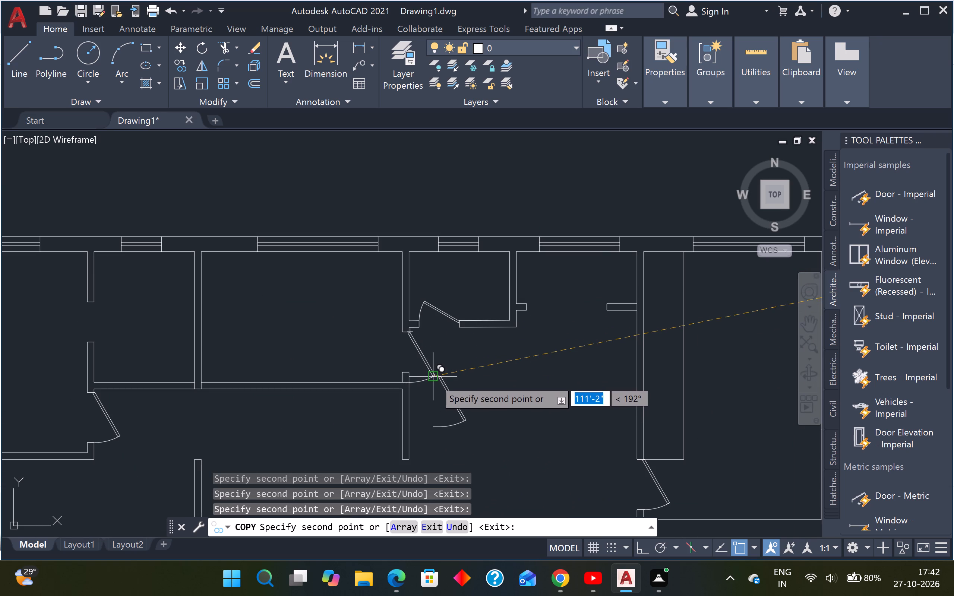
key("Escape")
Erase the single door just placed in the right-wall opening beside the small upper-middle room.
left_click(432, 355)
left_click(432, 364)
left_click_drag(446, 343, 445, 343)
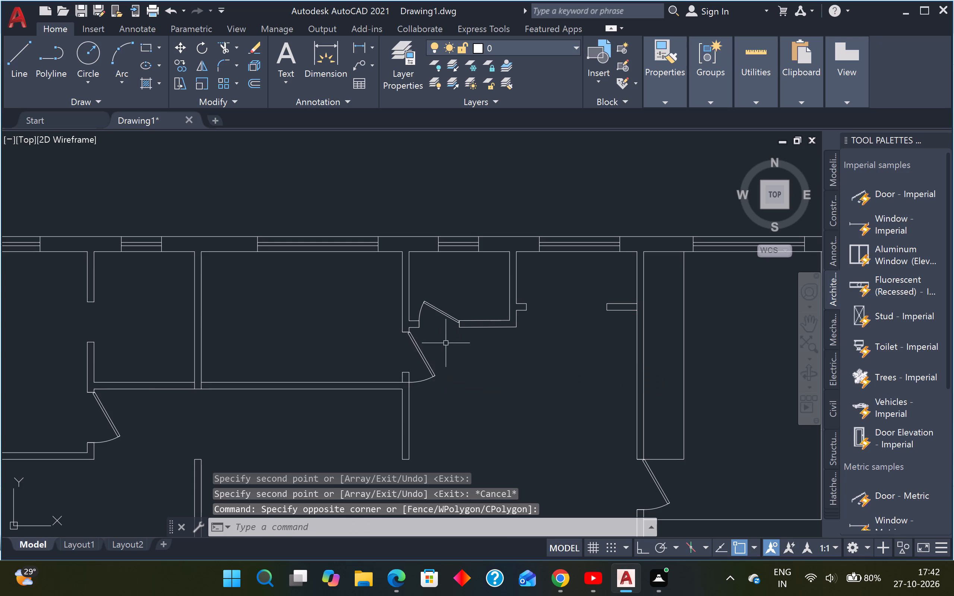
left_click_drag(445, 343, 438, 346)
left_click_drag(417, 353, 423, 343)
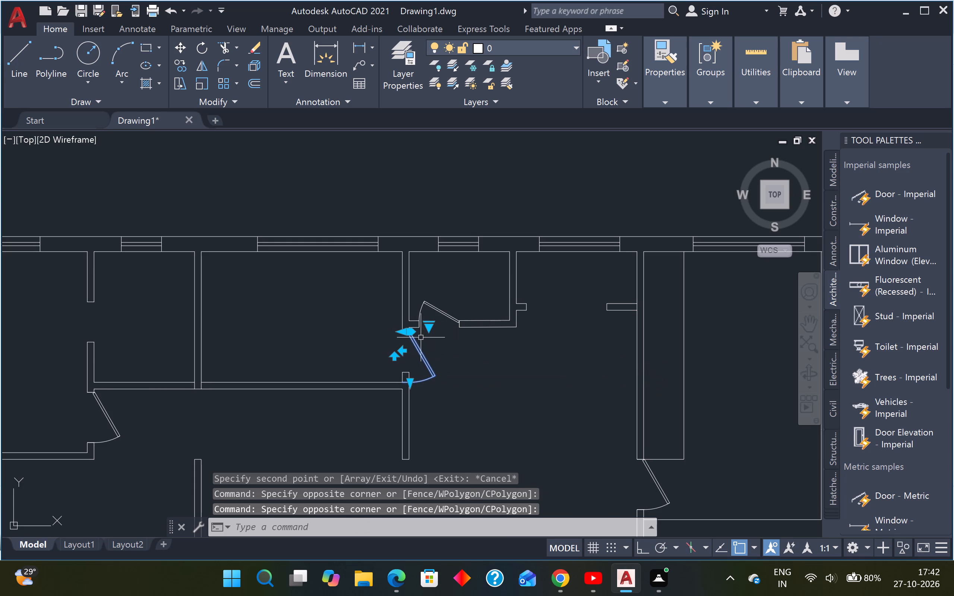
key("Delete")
Copy the rotated double door's lower leaf by its hinge-side jamb end into the right-wall opening of the room left of the small upper-middle room.
scroll(479, 329, "down", 6)
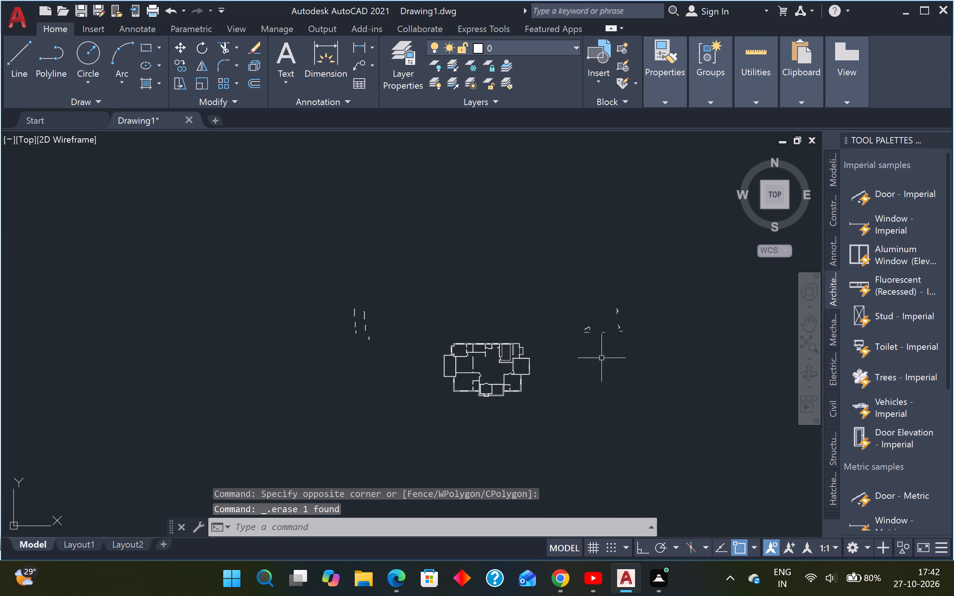
scroll(612, 337, "up", 2)
scroll(628, 269, "up", 4)
left_click_drag(629, 308, 628, 309)
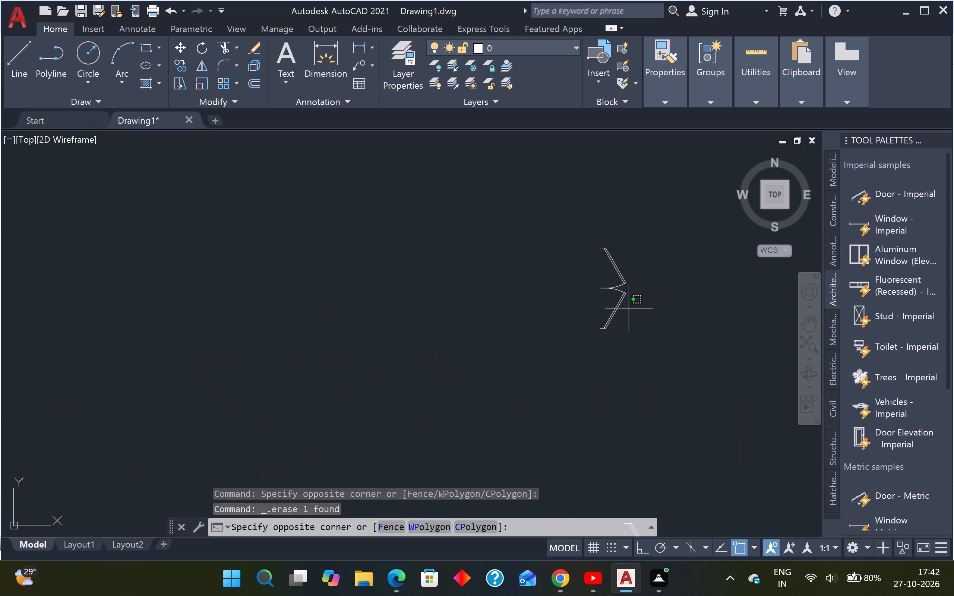
left_click_drag(628, 309, 621, 311)
left_click(583, 326)
type("CO")
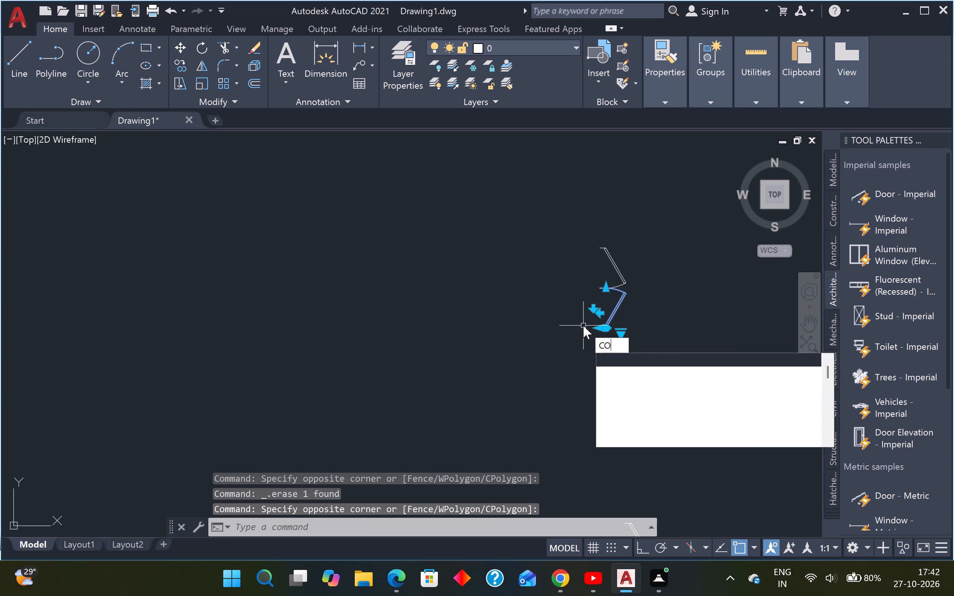
key("space")
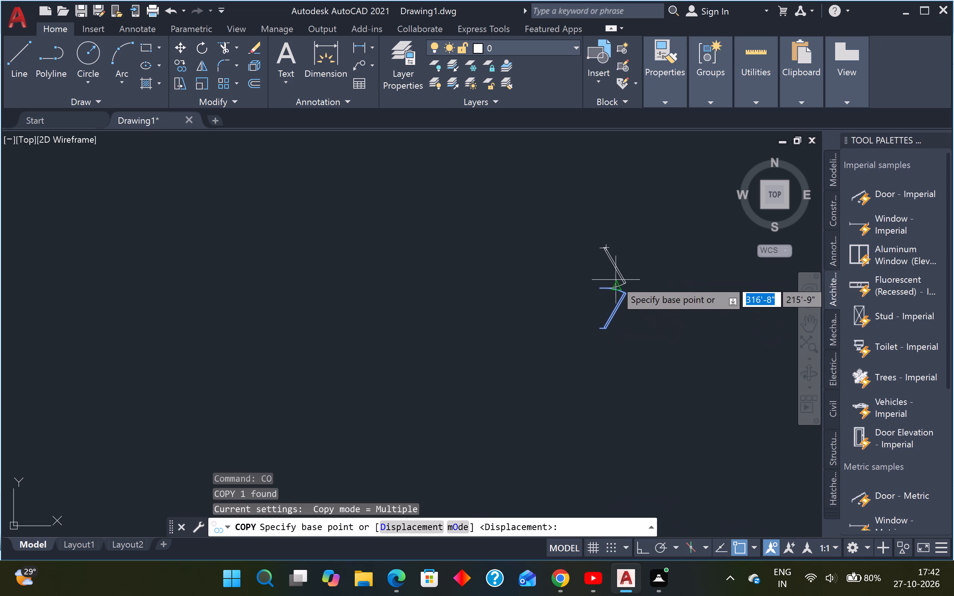
scroll(601, 335, "up", 3)
left_click(598, 311)
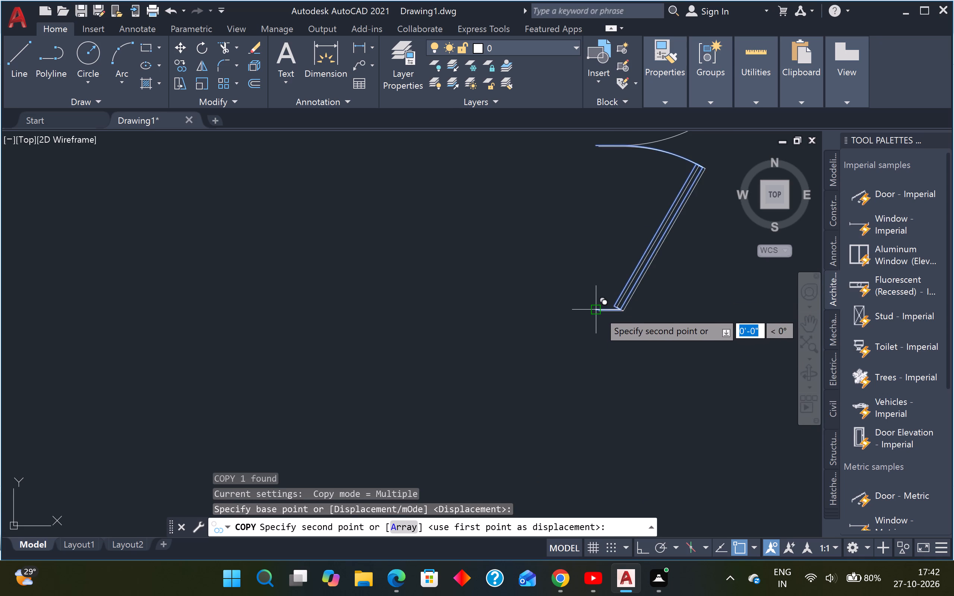
scroll(593, 313, "down", 4)
scroll(512, 338, "down", 3)
middle_click_drag(377, 369, 470, 257)
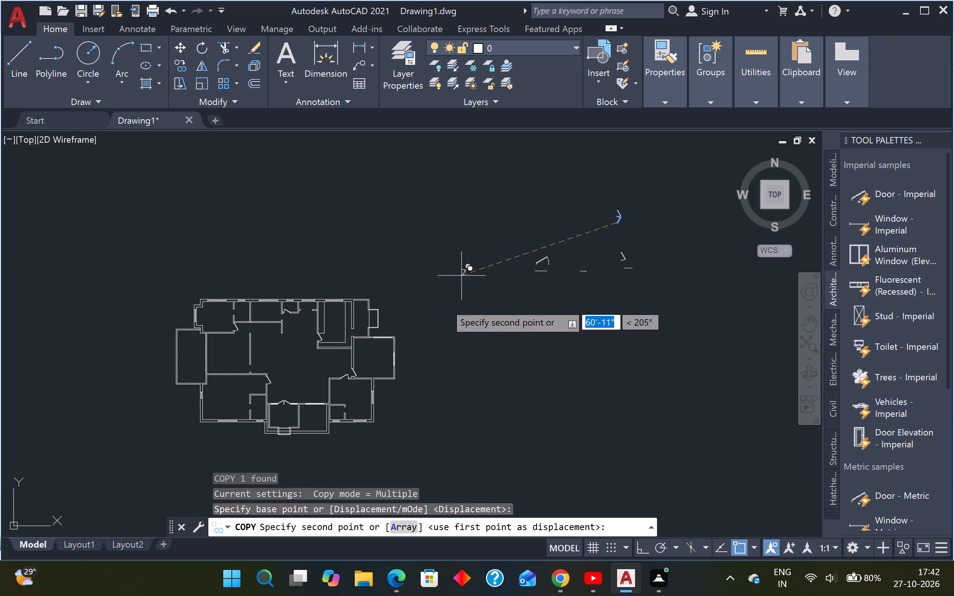
scroll(409, 333, "down", 1)
scroll(287, 332, "up", 3)
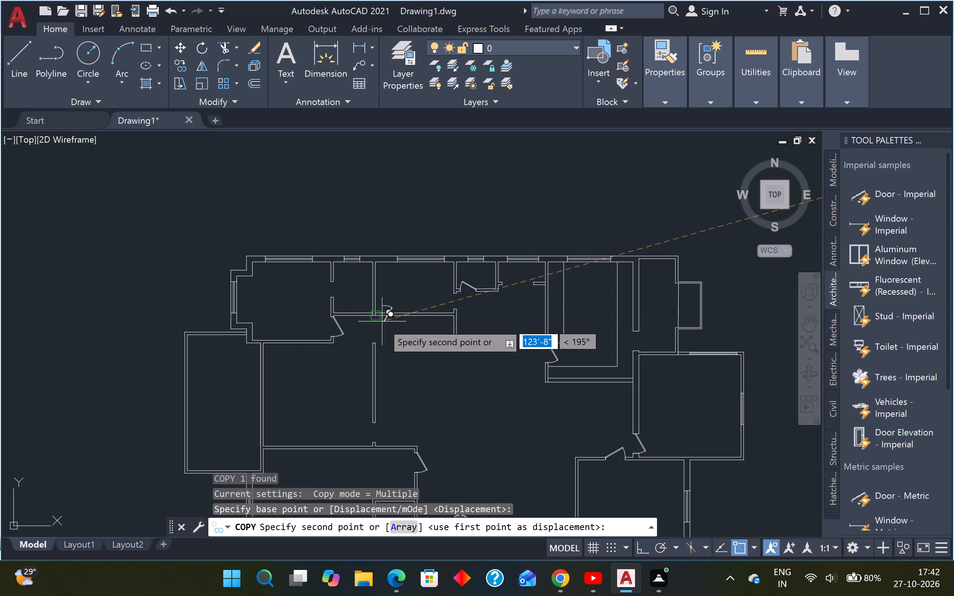
scroll(454, 297, "up", 4)
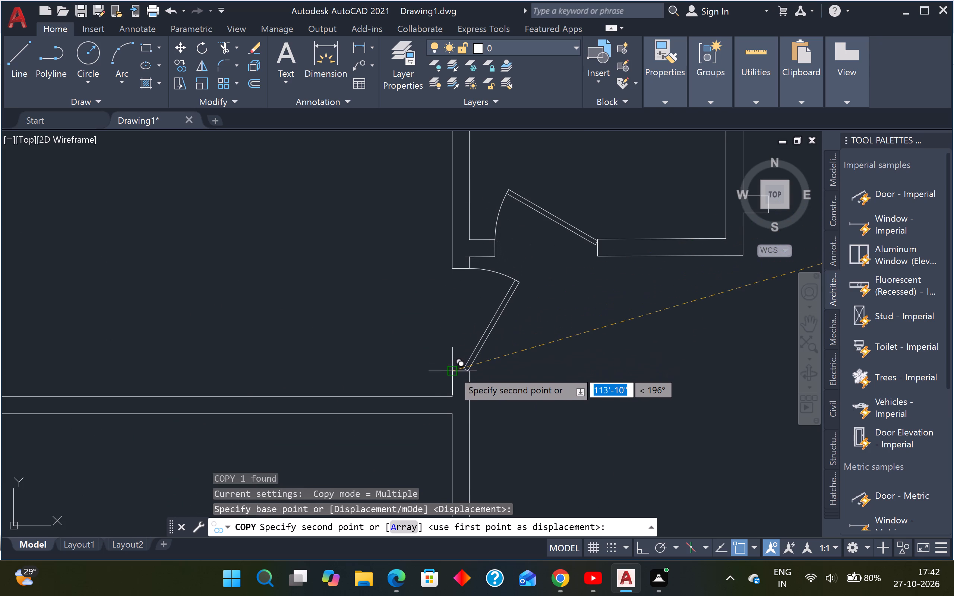
left_click(453, 371)
Place another copy of the lower leaf in the left-wall opening of the small room inside the lower-left room, hinged at the lower jamb.
scroll(485, 330, "down", 5)
scroll(479, 390, "down", 3)
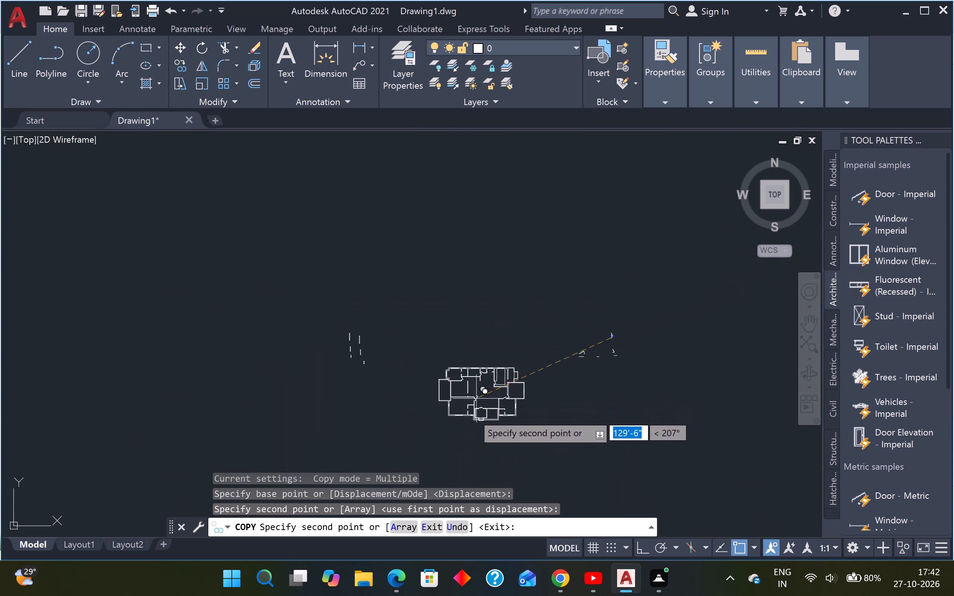
scroll(468, 422, "up", 4)
scroll(464, 337, "up", 3)
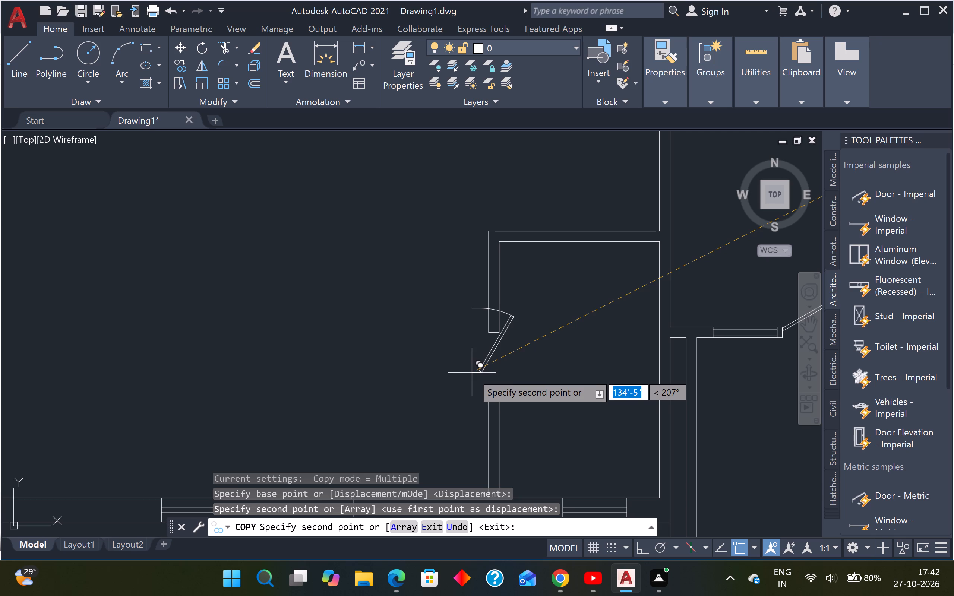
scroll(490, 388, "up", 2)
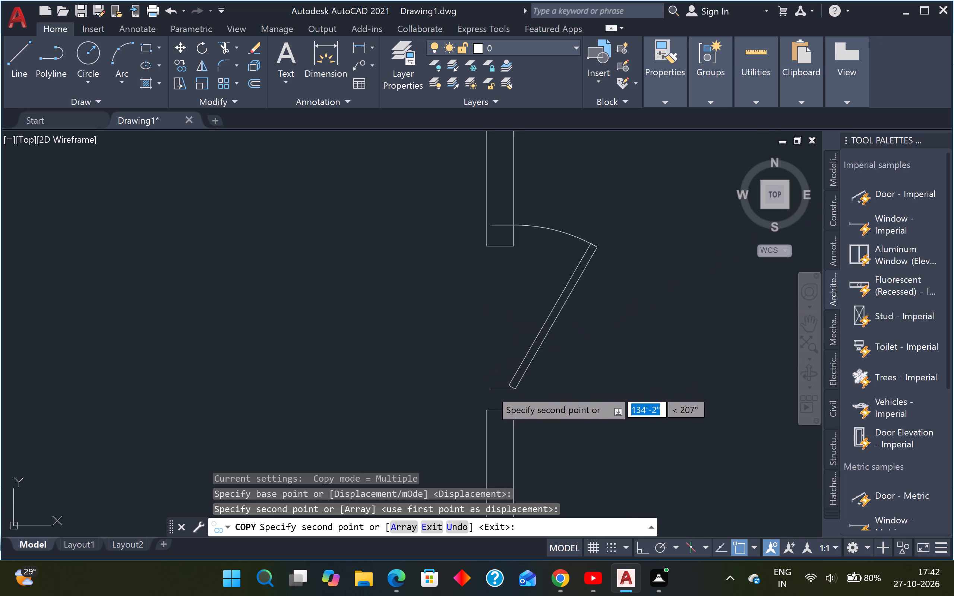
scroll(490, 390, "up", 1)
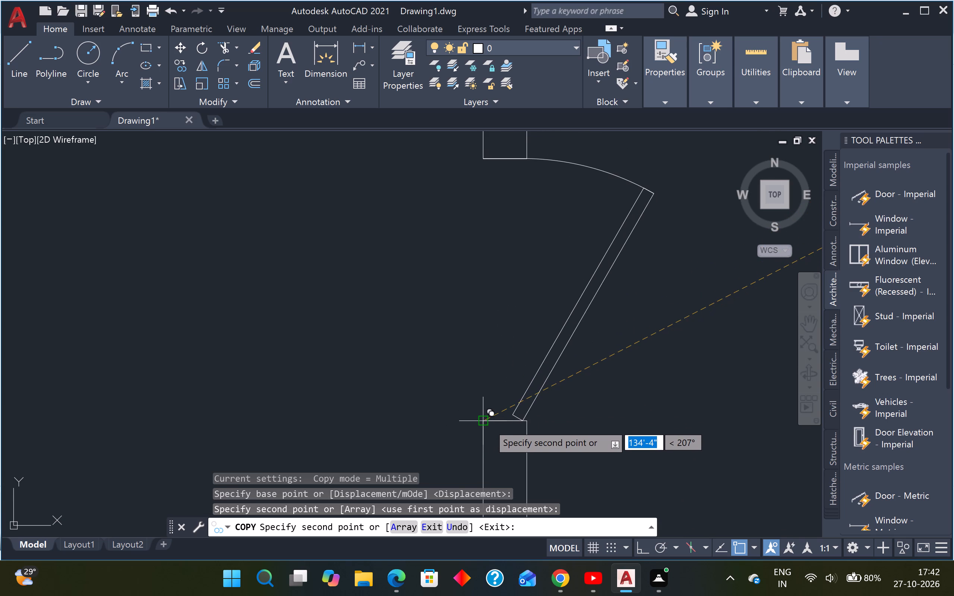
left_click(487, 422)
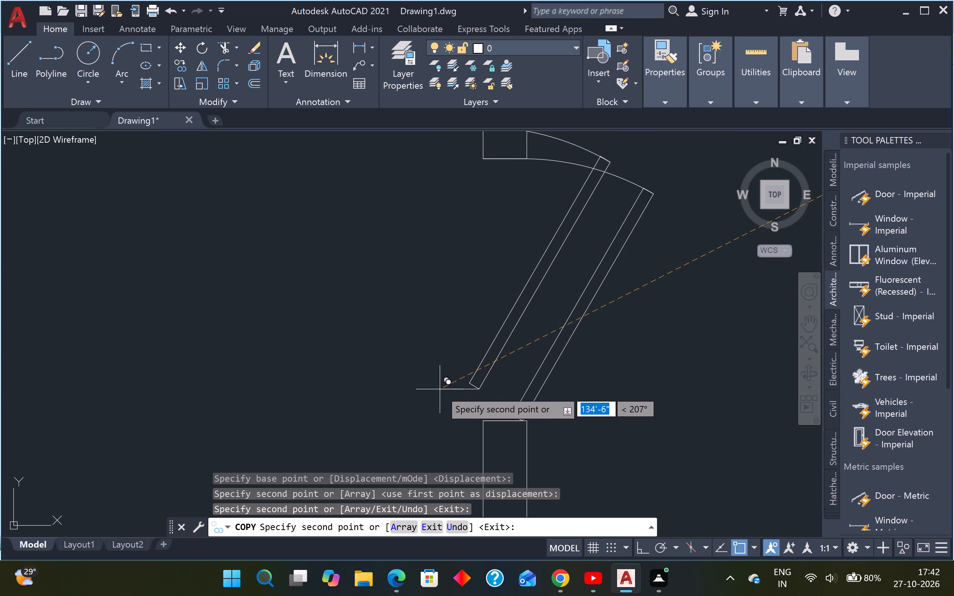
Place another copy of the lower leaf in the right-wall opening of the small room inside the lower-right room, hinged at the lower jamb.
scroll(440, 389, "down", 5)
scroll(511, 386, "down", 1)
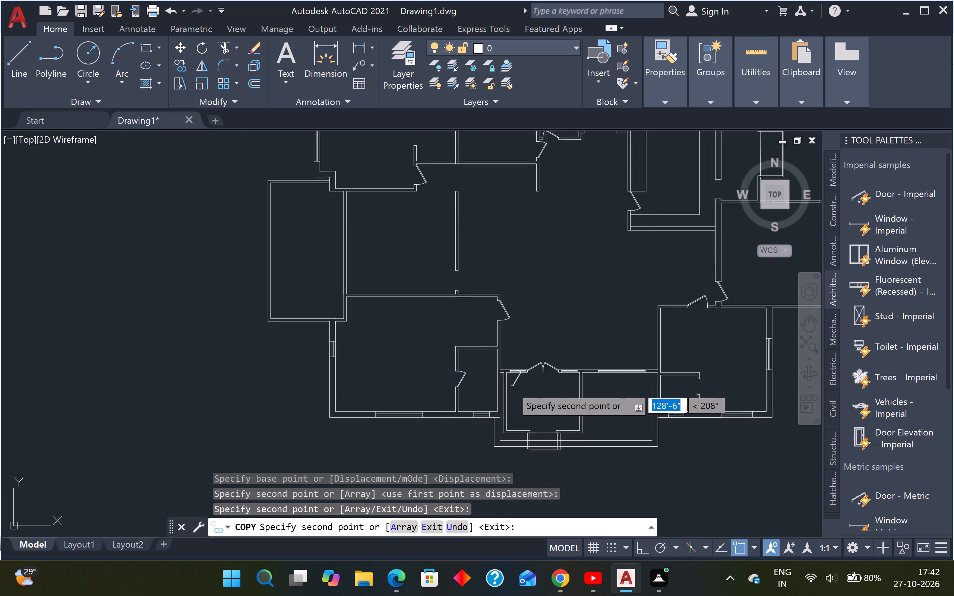
scroll(511, 386, "down", 2)
middle_click_drag(541, 371, 464, 378)
scroll(510, 403, "up", 4)
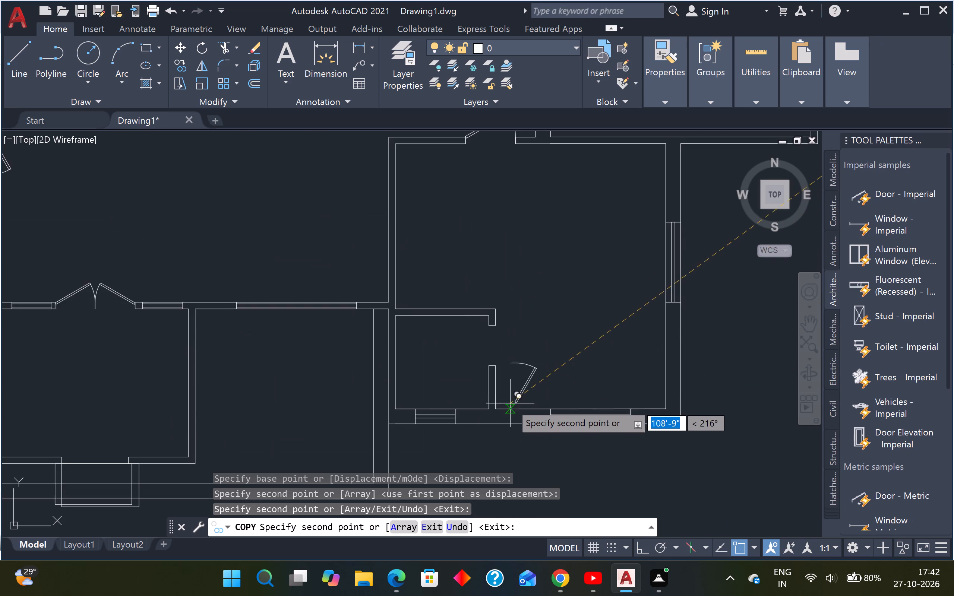
scroll(491, 370, "up", 3)
left_click(488, 364)
Examine the openings along the central partition and upper-left rooms as candidates for another copy of the leaf, and end the copying.
scroll(490, 361, "down", 4)
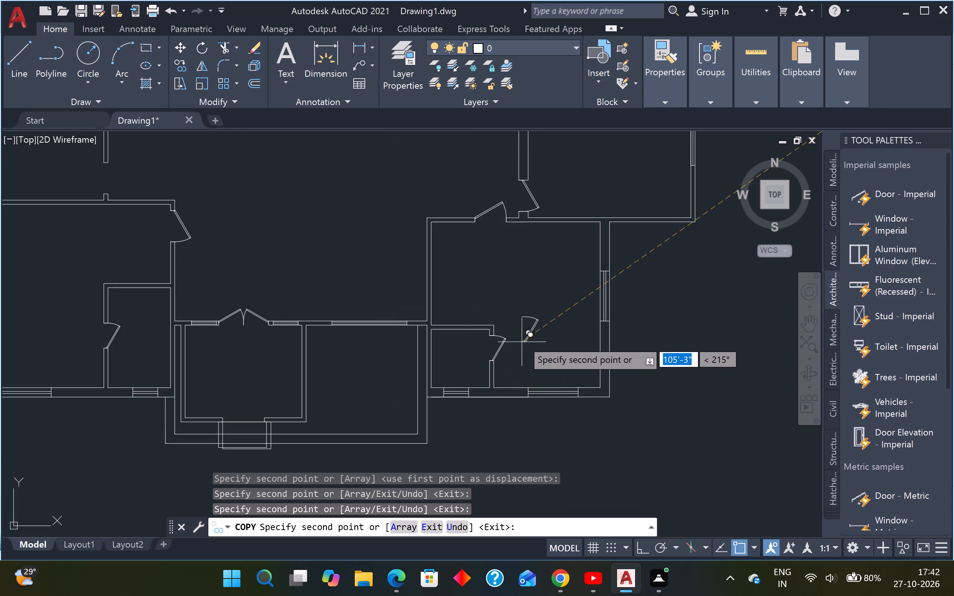
scroll(522, 339, "down", 3)
middle_click_drag(458, 308, 460, 377)
scroll(429, 365, "up", 3)
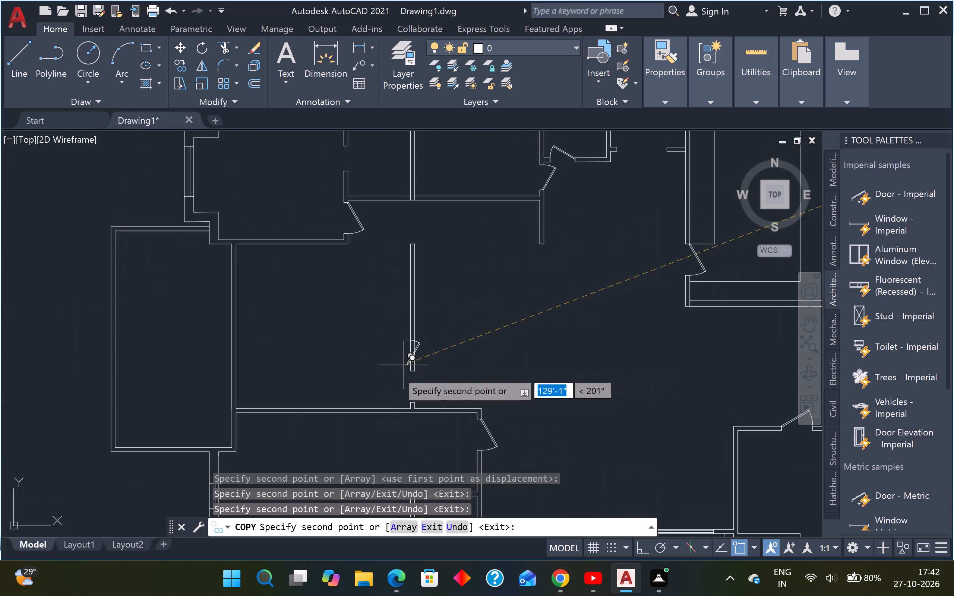
scroll(399, 391, "up", 3)
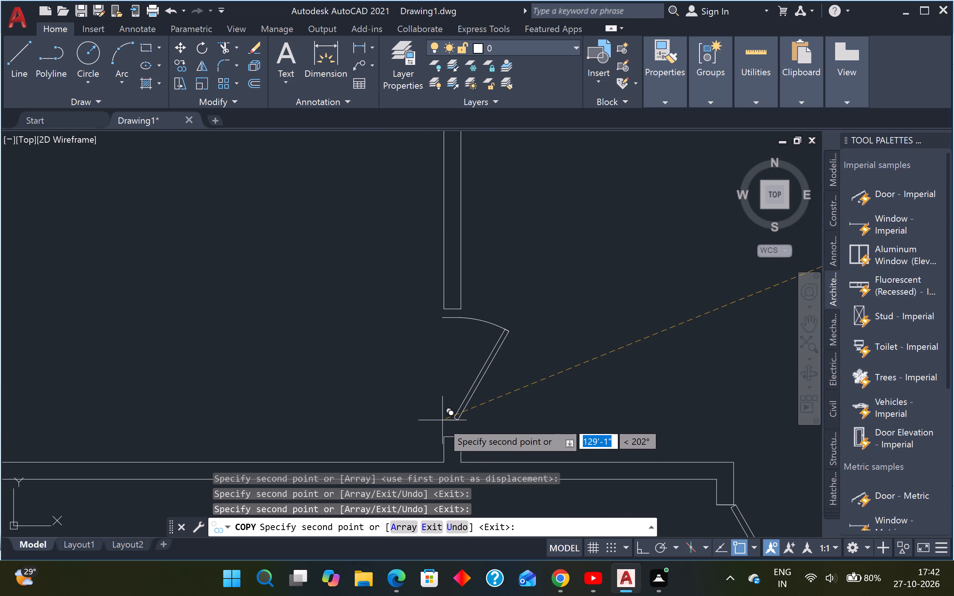
scroll(446, 413, "down", 4)
scroll(446, 305, "up", 3)
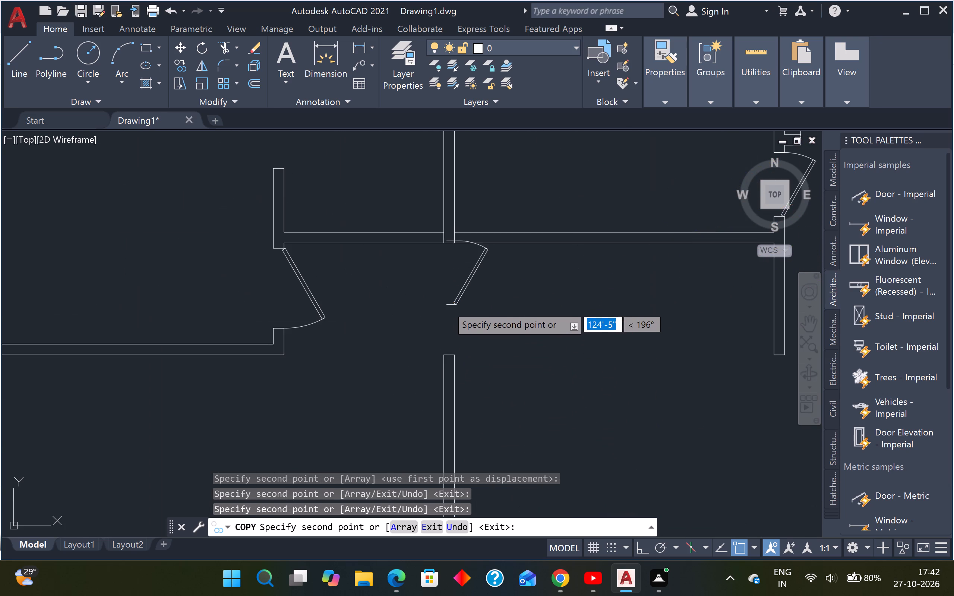
scroll(434, 342, "down", 3)
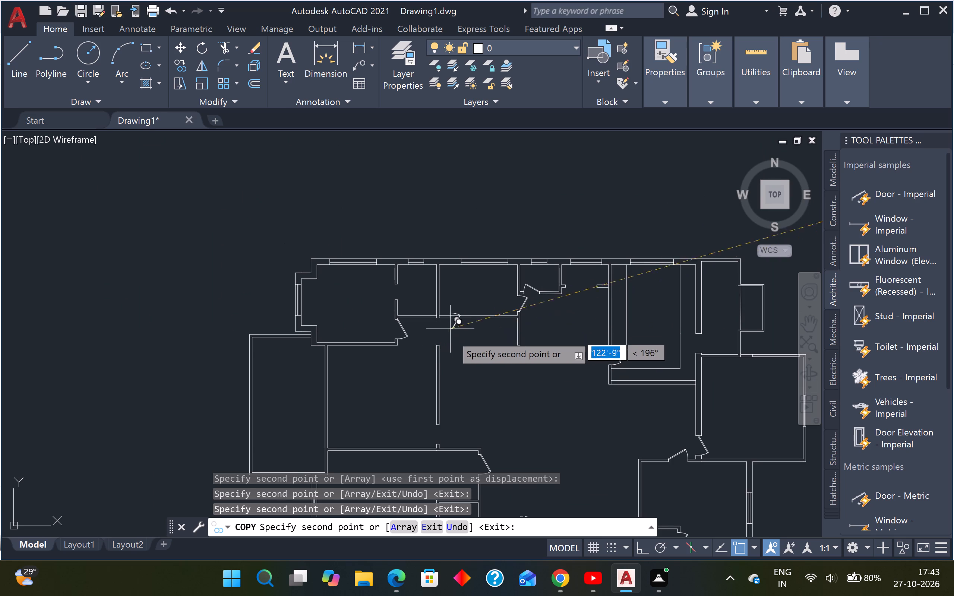
scroll(461, 355, "down", 3)
key("Escape")
Copy the separate rotated single door by its upper jamb end into the lower opening of the left-middle room's right wall, then end the copying.
scroll(688, 307, "up", 4)
left_click_drag(731, 312, 726, 314)
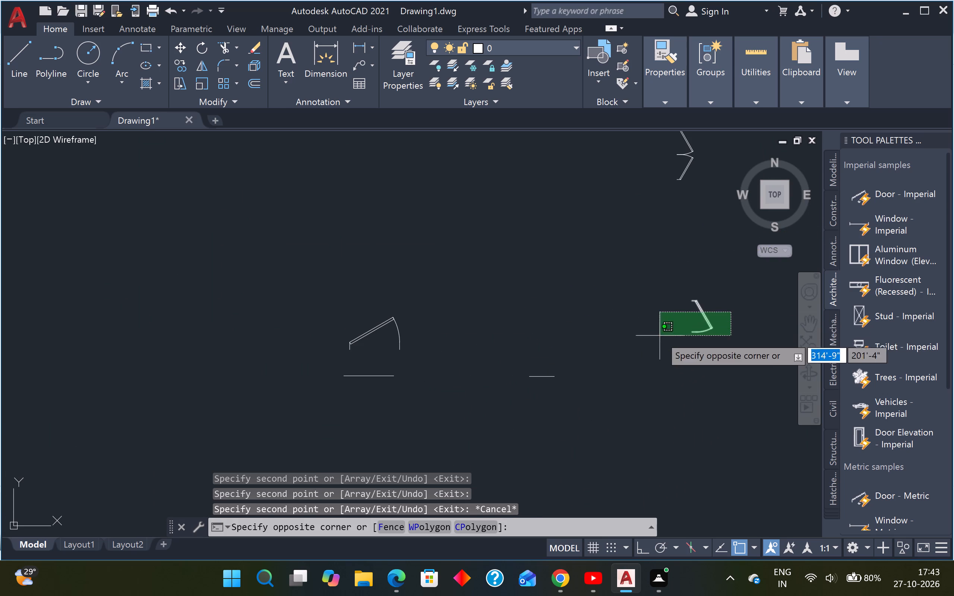
left_click(660, 336)
key("c")
key("o")
key("Return")
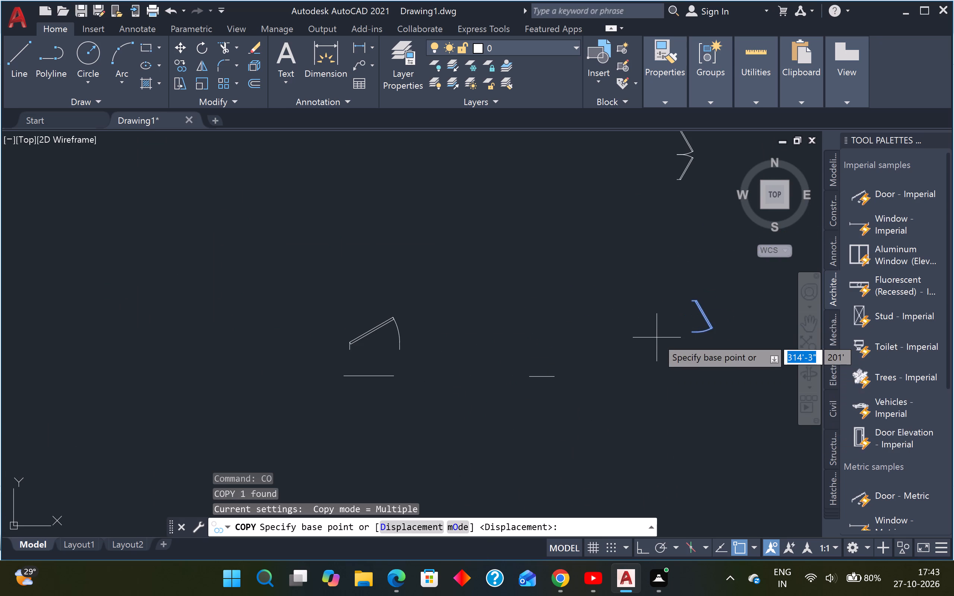
scroll(660, 338, "up", 3)
scroll(688, 335, "down", 1)
middle_click_drag(669, 338, 485, 355)
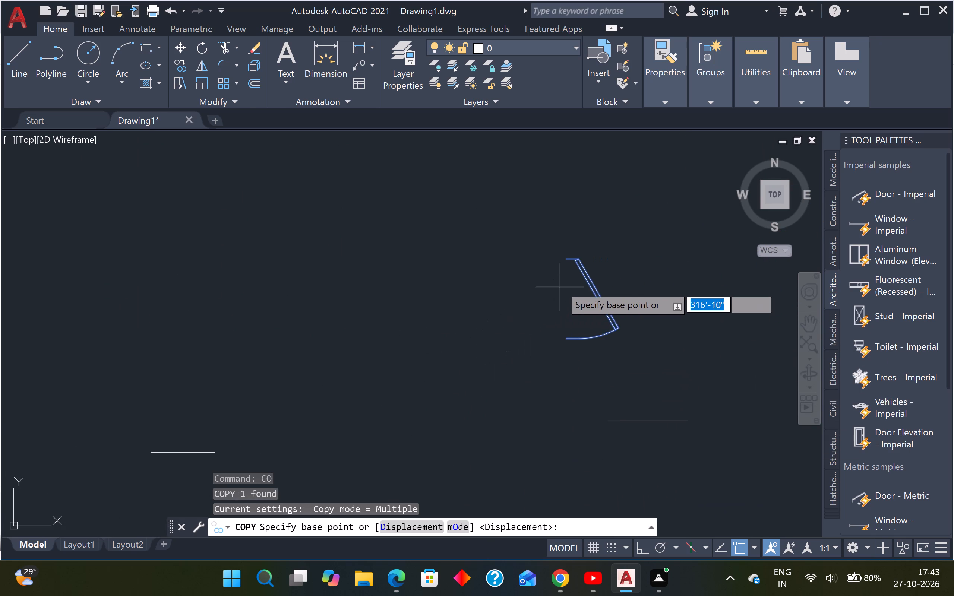
scroll(558, 266, "up", 2)
left_click(582, 247)
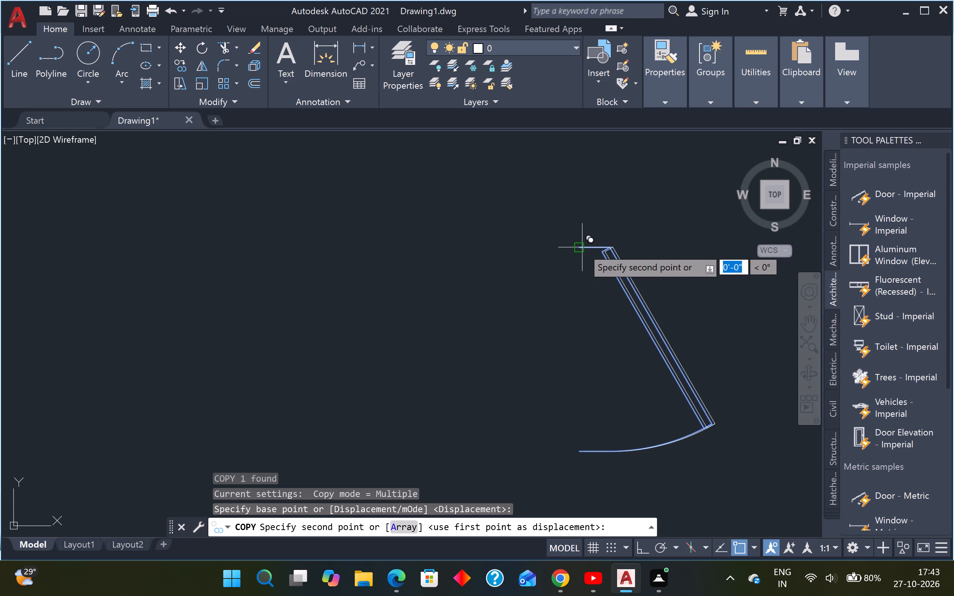
scroll(576, 251, "down", 3)
scroll(537, 280, "down", 3)
middle_click_drag(388, 357, 518, 268)
scroll(541, 249, "down", 1)
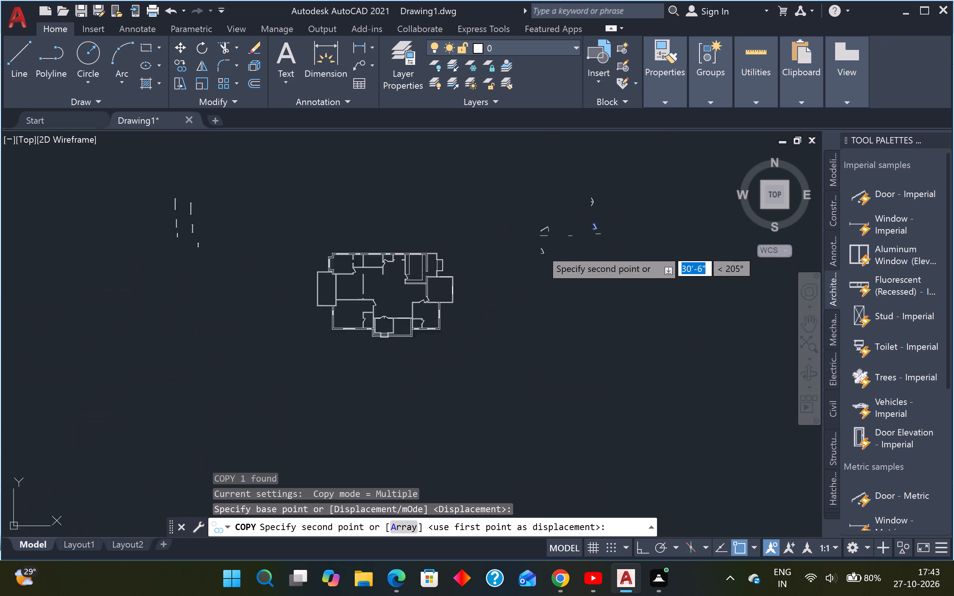
scroll(541, 249, "down", 2)
scroll(428, 285, "up", 3)
scroll(425, 251, "up", 3)
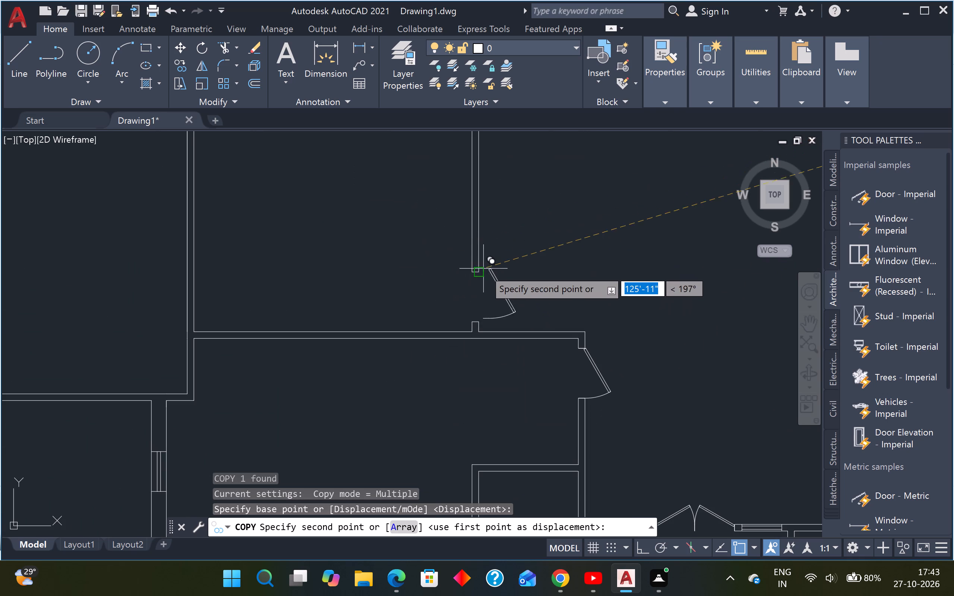
scroll(469, 275, "up", 3)
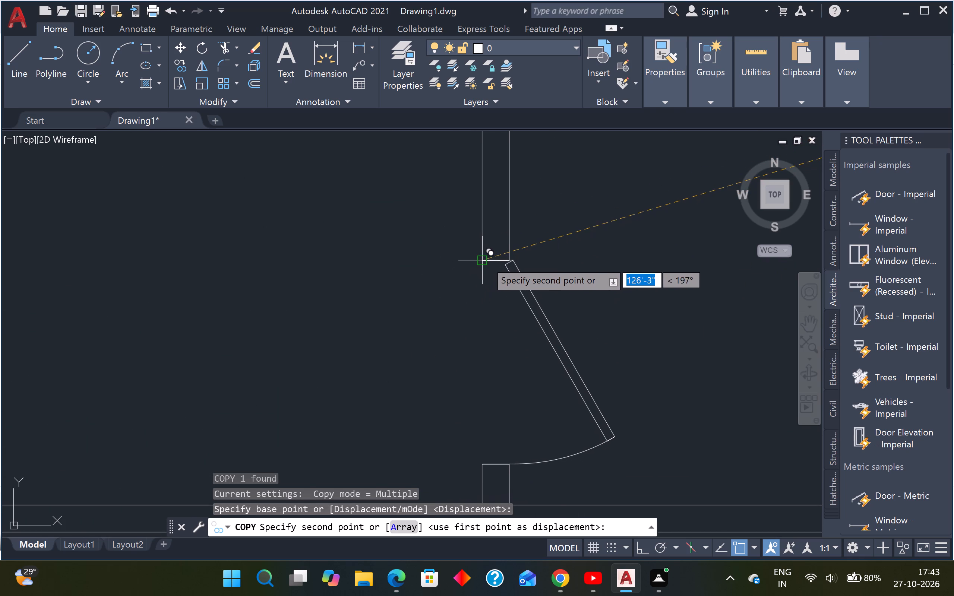
left_click(486, 260)
scroll(486, 261, "down", 3)
scroll(418, 289, "down", 4)
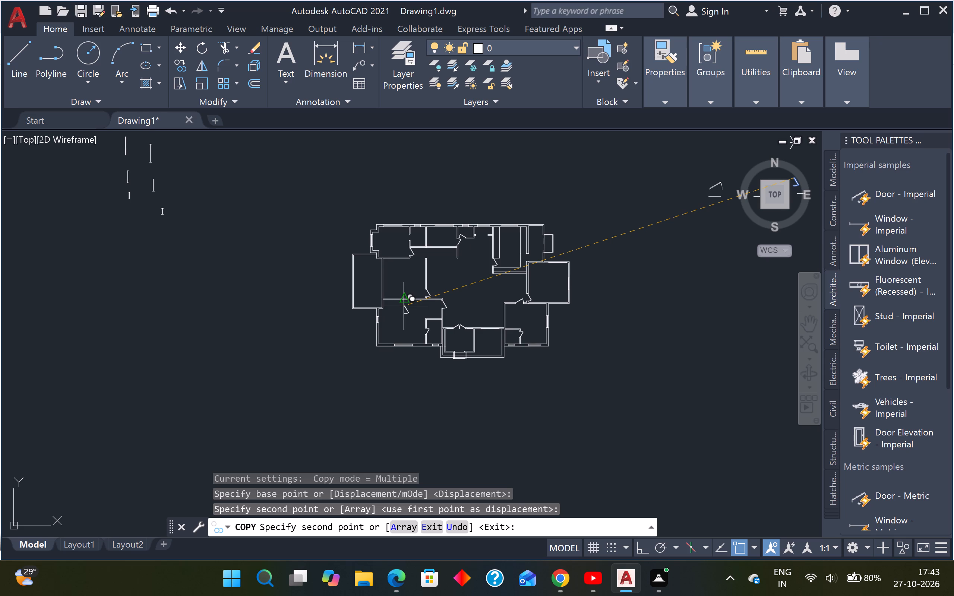
scroll(404, 306, "down", 3)
scroll(410, 305, "up", 2)
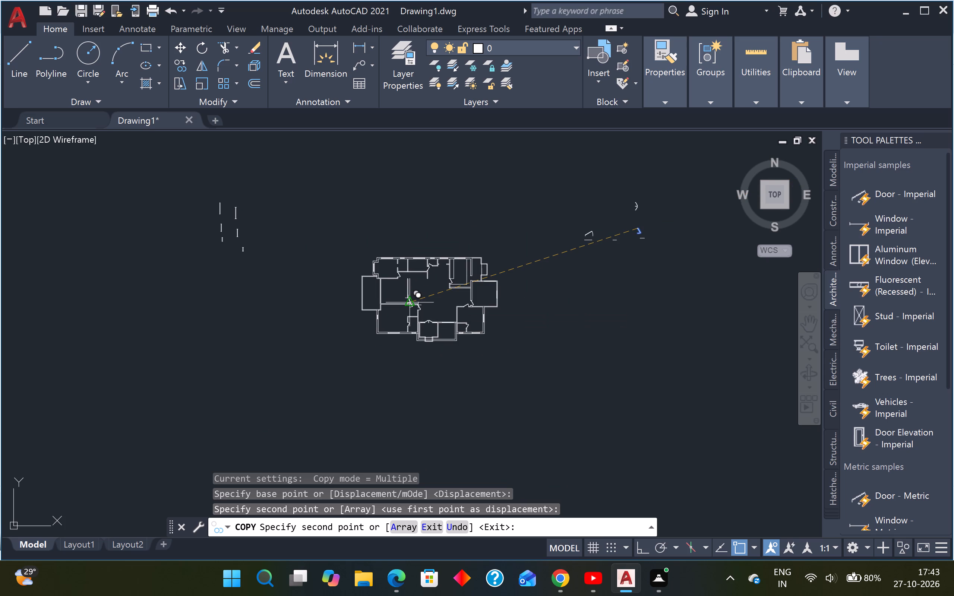
scroll(411, 301, "down", 2)
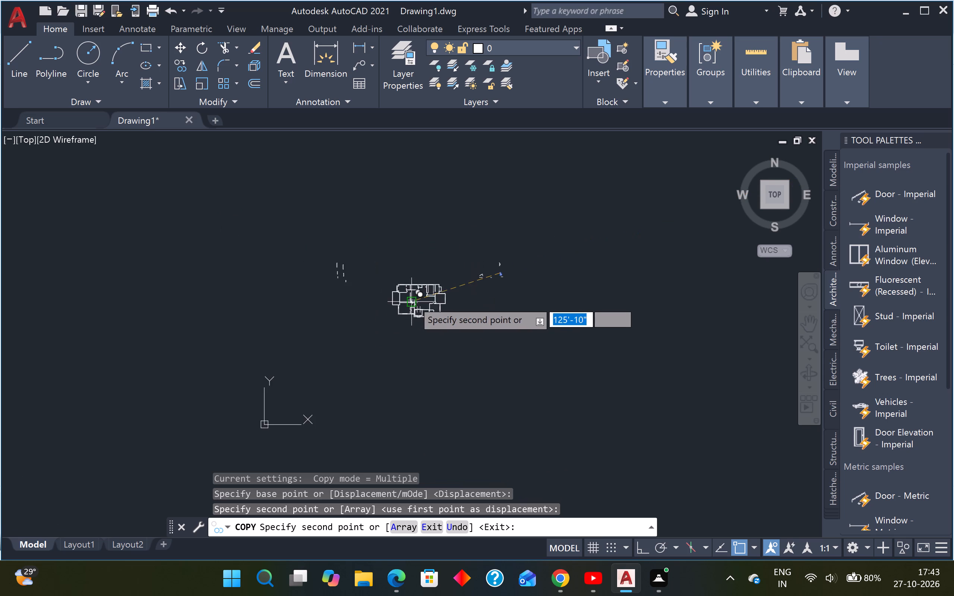
scroll(431, 279, "up", 3)
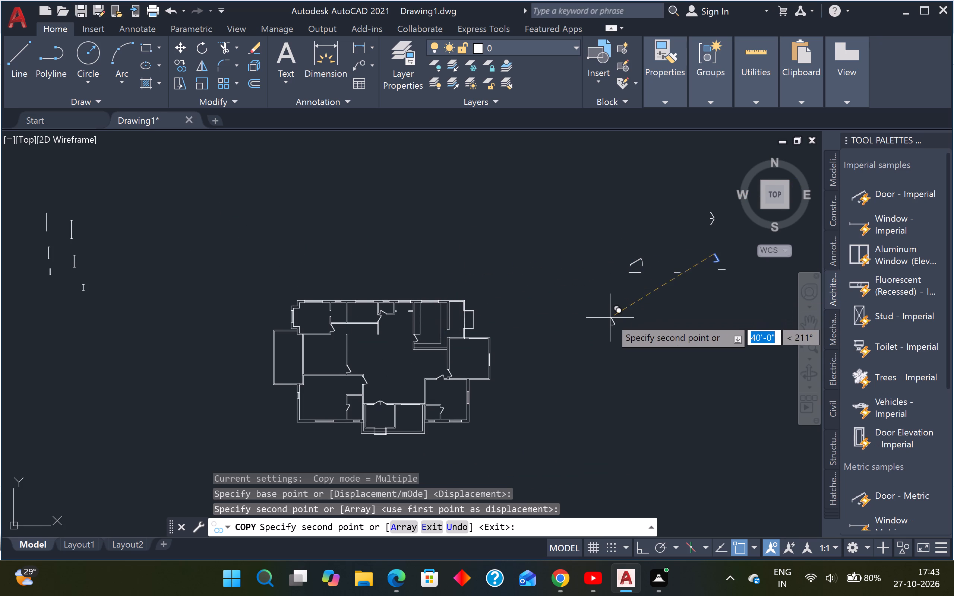
key("Escape")
key("Escape")
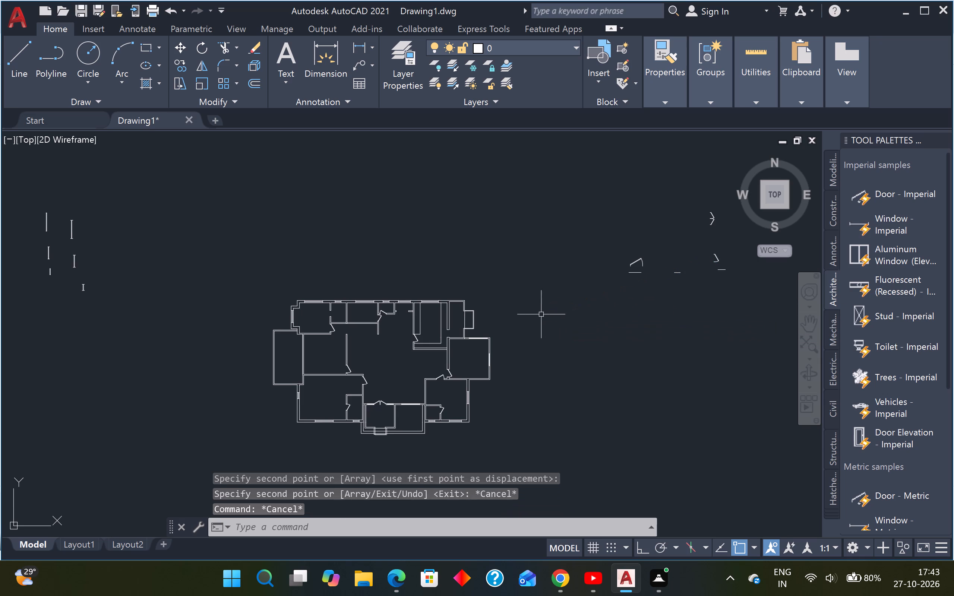
key("Escape")
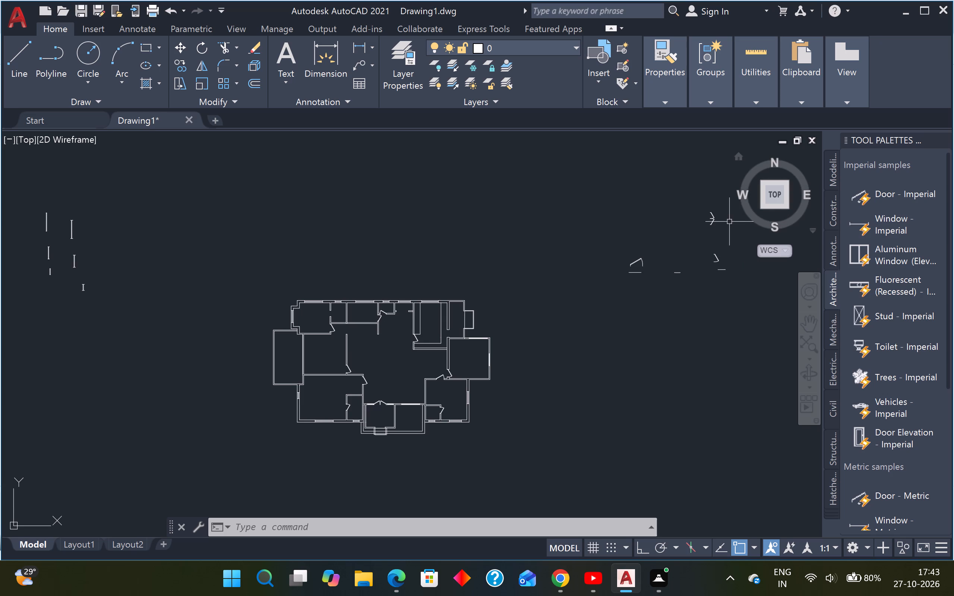
Copy the rotated double door's lower leaf into the opening between the upper-left room and adjoining small room, hinged at the lower jamb.
scroll(728, 216, "up", 4)
left_click(667, 270)
left_click(577, 272)
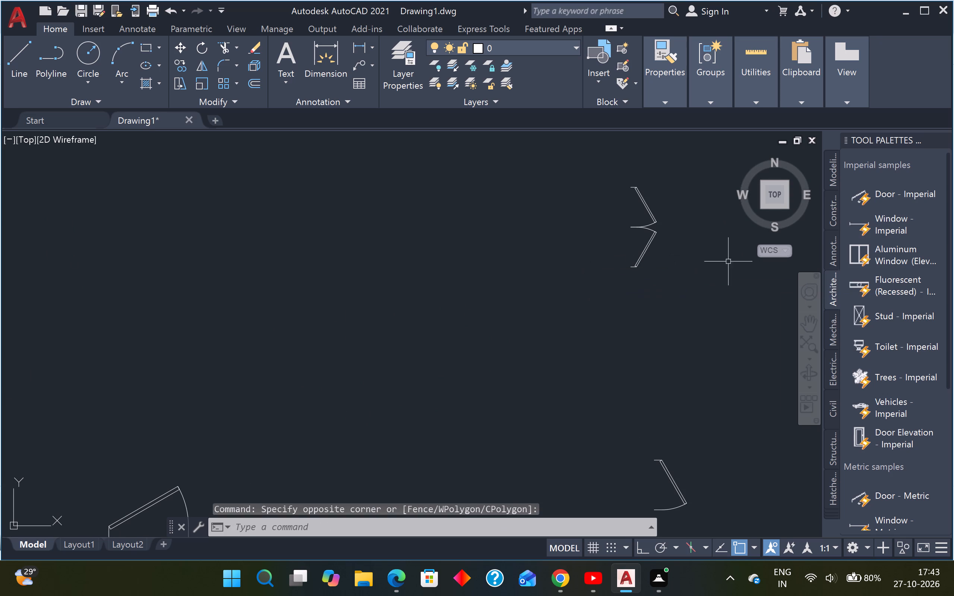
left_click(660, 254)
left_click(587, 276)
key("c")
key("o")
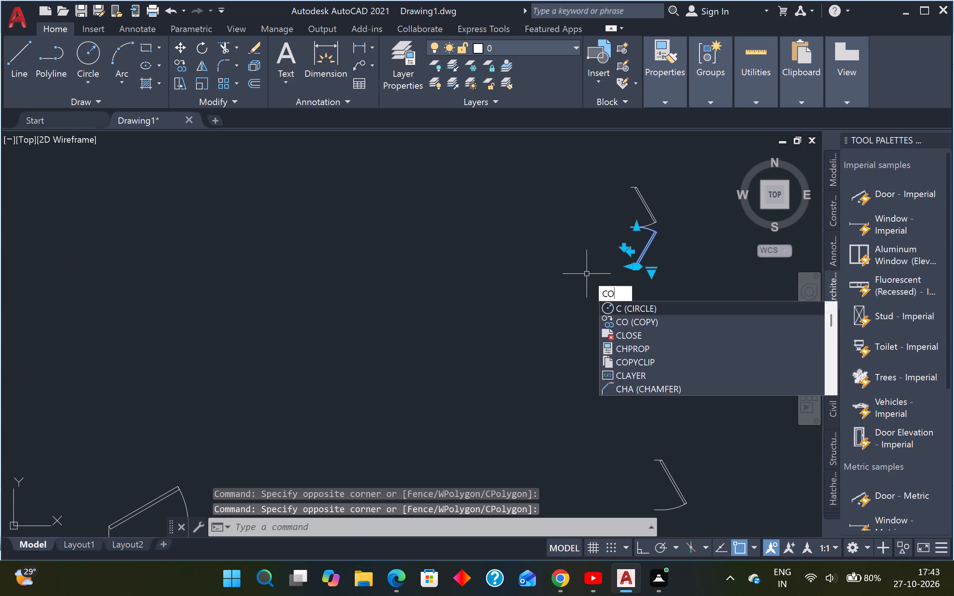
key("Return")
scroll(621, 266, "up", 3)
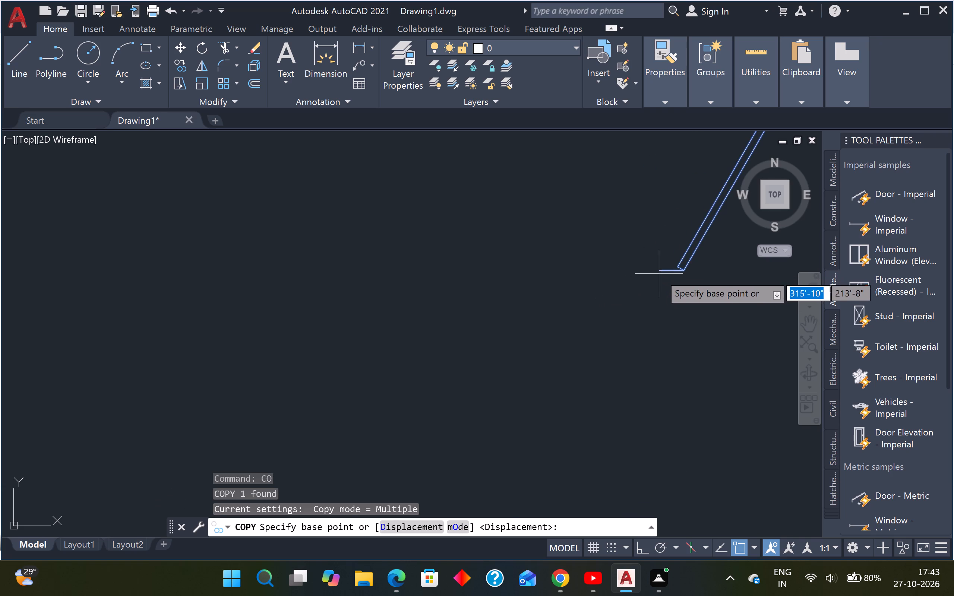
left_click(663, 271)
scroll(664, 270, "down", 4)
scroll(558, 318, "down", 3)
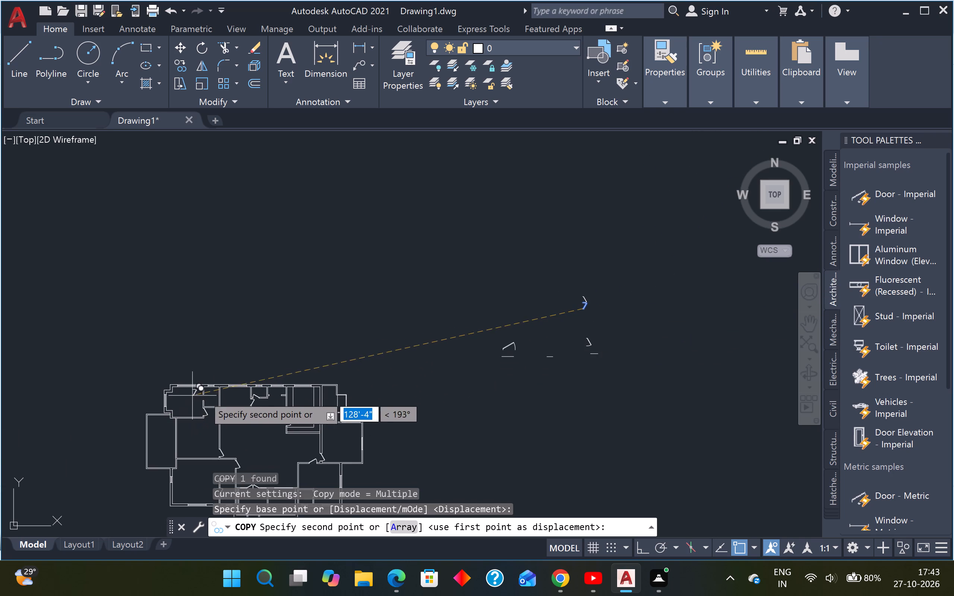
scroll(207, 395, "up", 6)
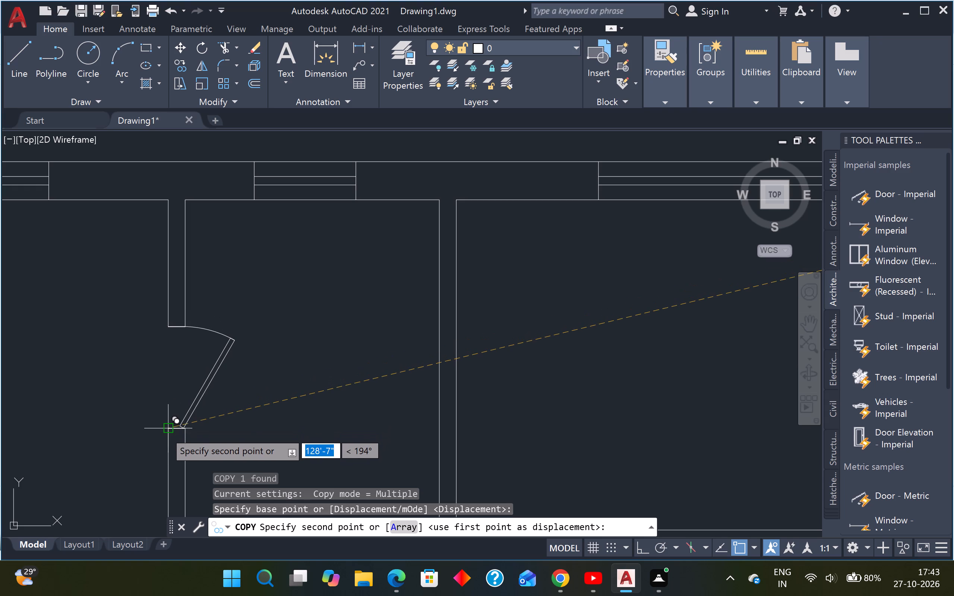
left_click(164, 431)
key("Escape")
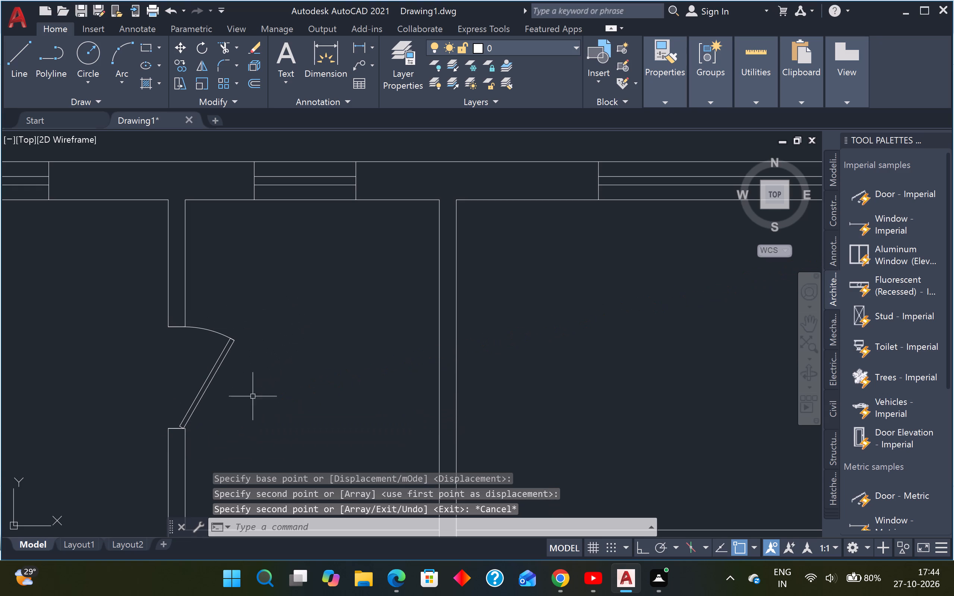
Flip the door in the upper-left room's lower right-wall opening so it swings into the room and hinges at the lower jamb.
scroll(257, 390, "down", 7)
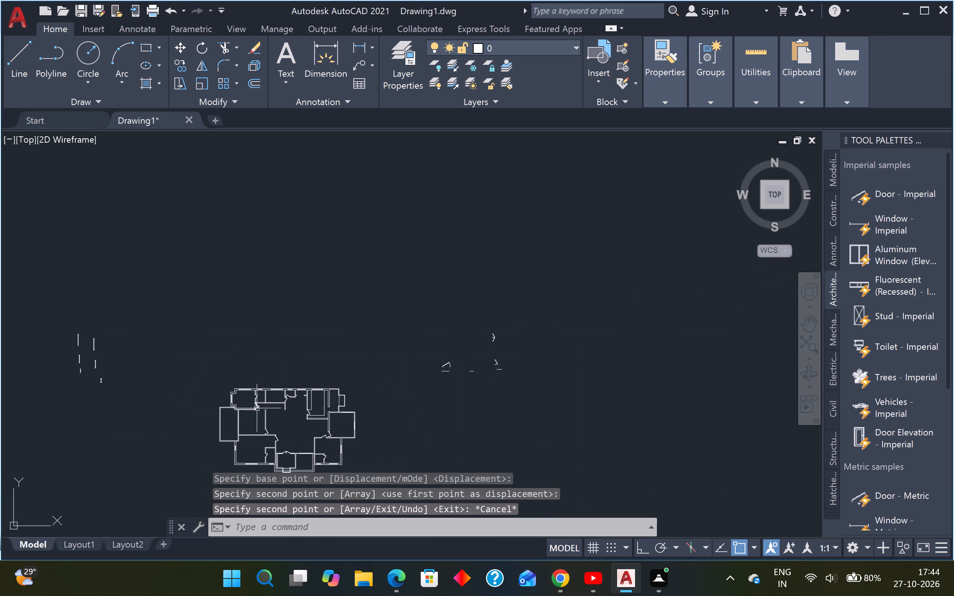
scroll(256, 408, "up", 6)
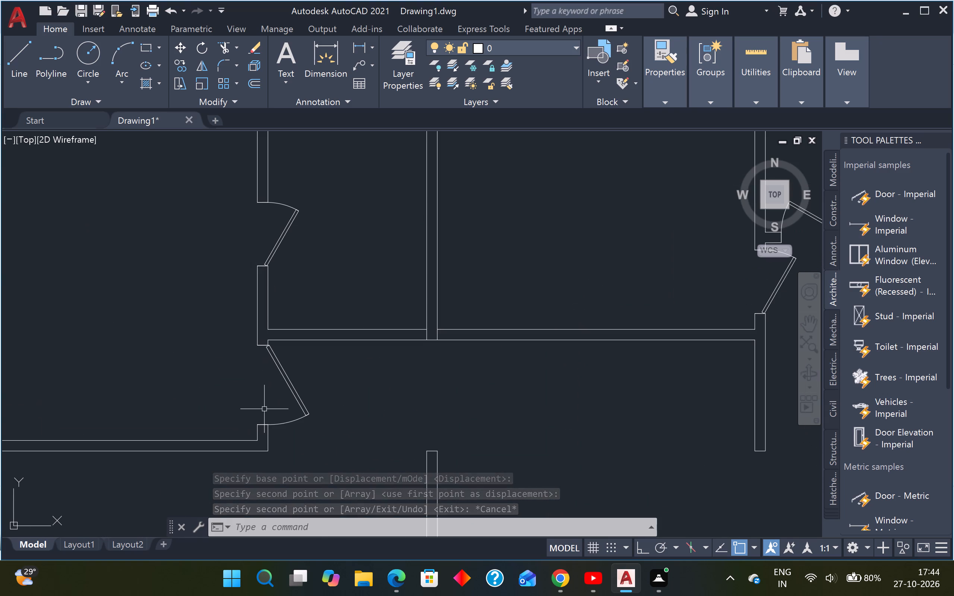
left_click(296, 395)
key("Escape")
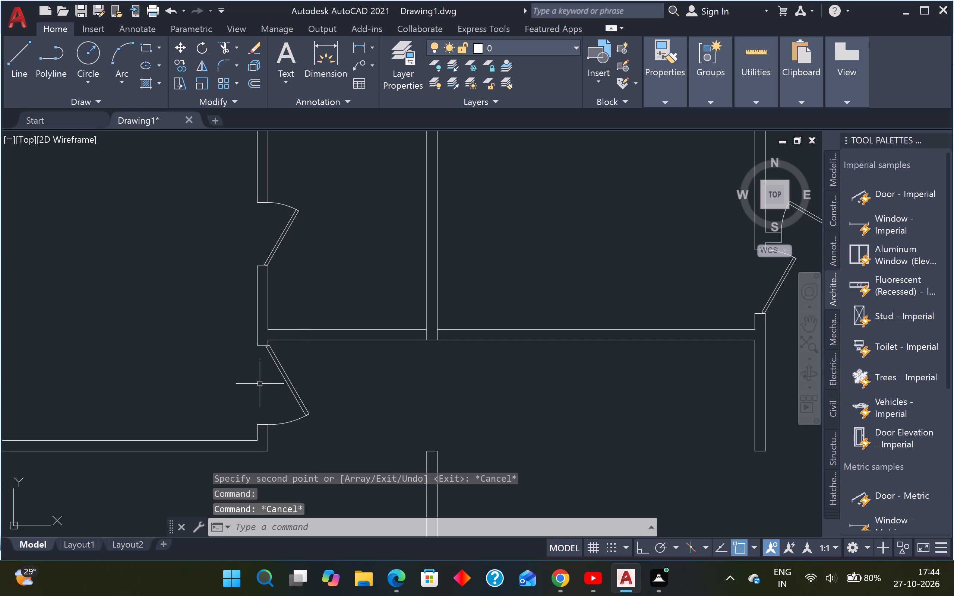
left_click(281, 374)
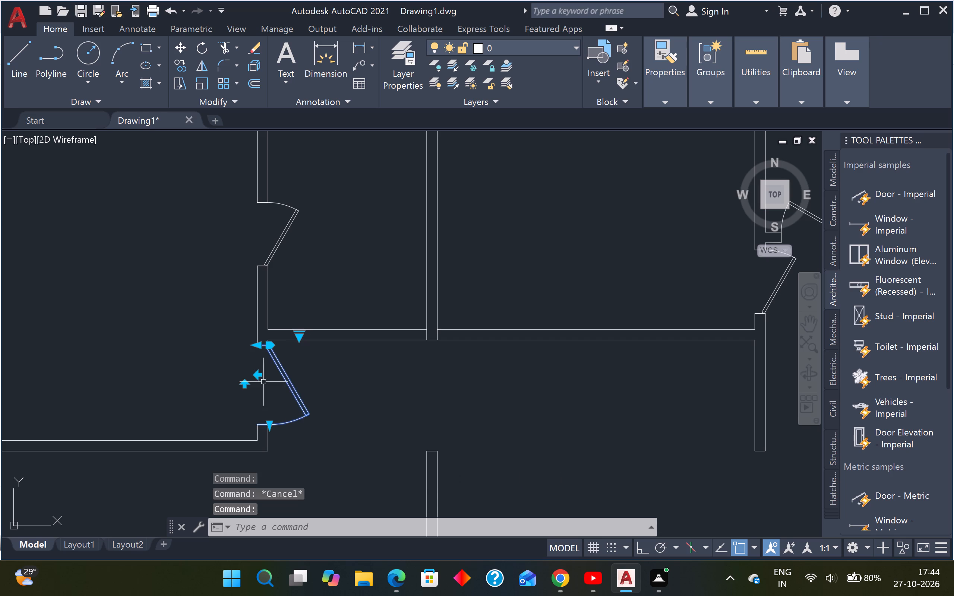
left_click(259, 376)
key("Escape")
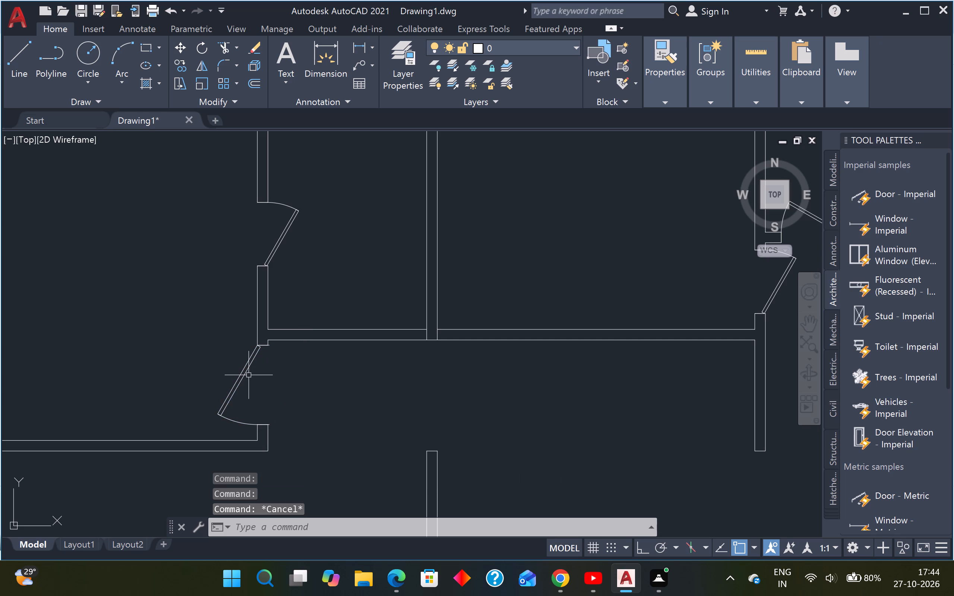
left_click(246, 374)
left_click(282, 389)
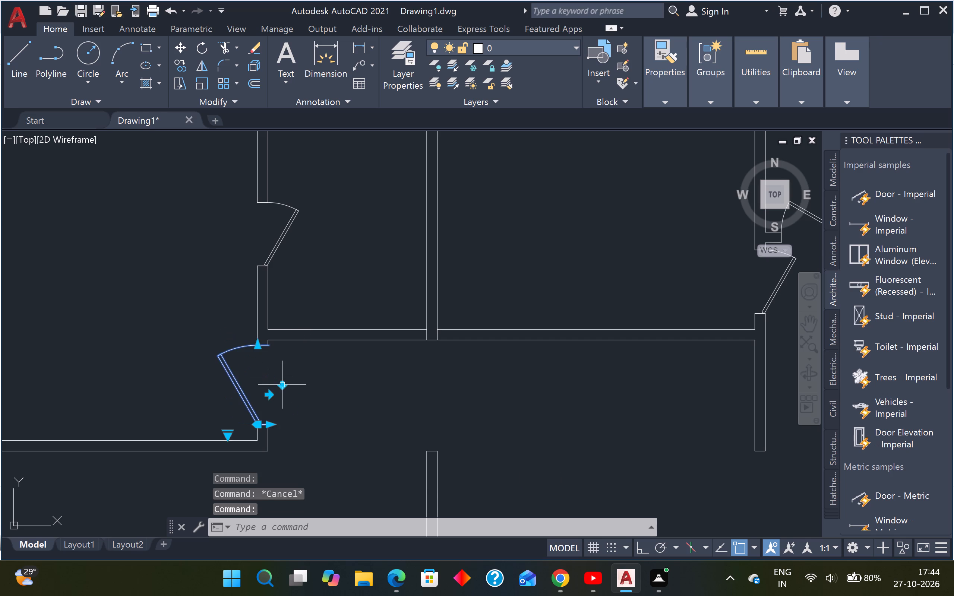
key("Escape")
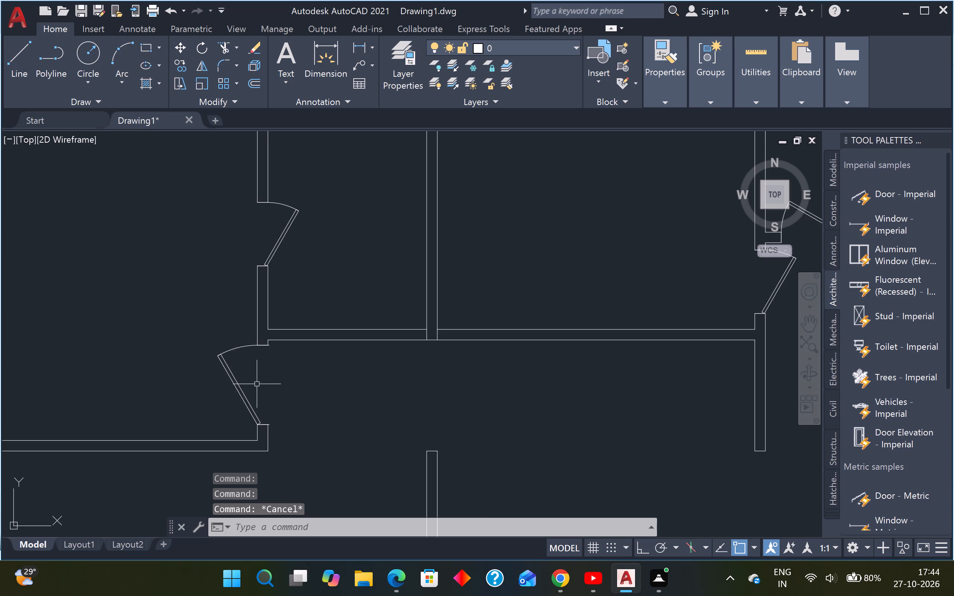
Move the flipped door by its outer jamb end to align with the hallway-side corner of the wall end.
left_click(257, 384)
left_click(242, 393)
type("M")
key("space")
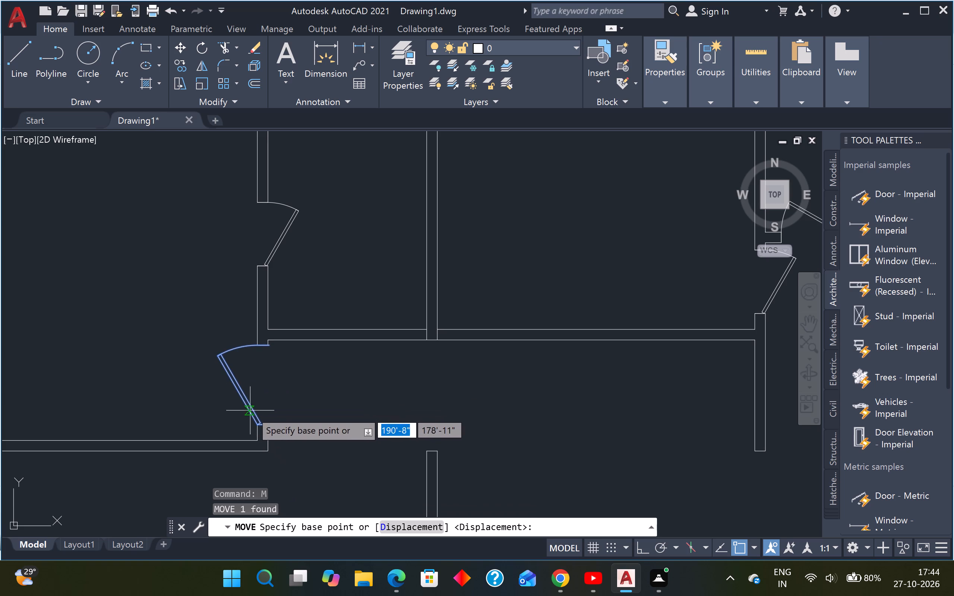
scroll(253, 413, "up", 3)
scroll(291, 455, "up", 3)
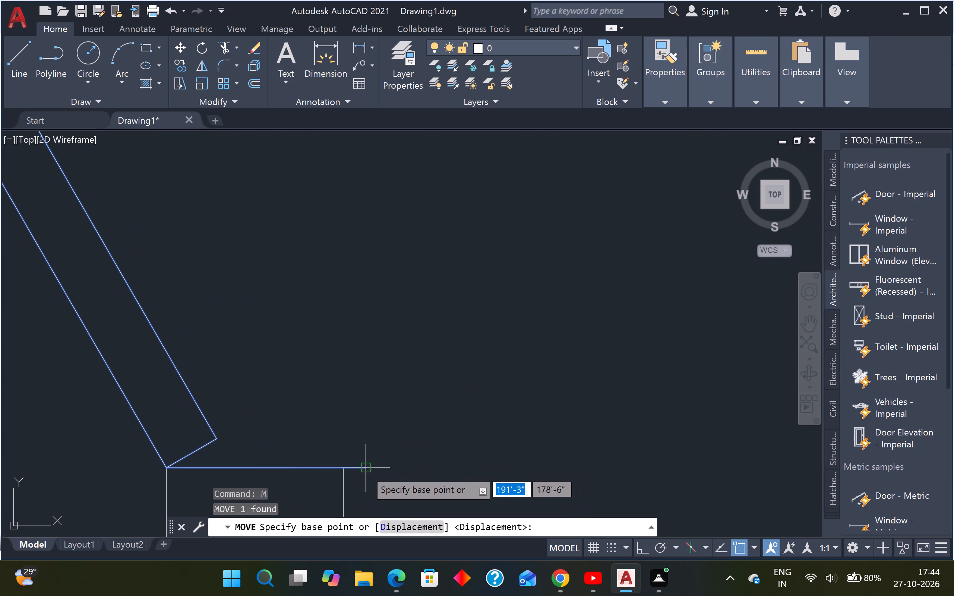
left_click(365, 469)
left_click(339, 465)
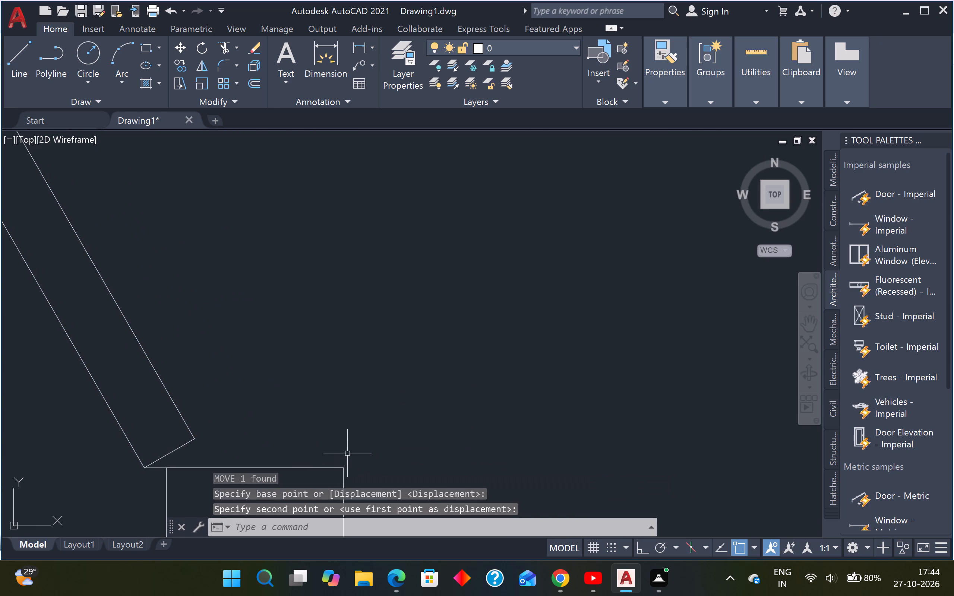
key("Escape")
key("Escape")
Set the flipped door in the upper-left room's lower opening to Open 90º.
scroll(307, 361, "down", 6)
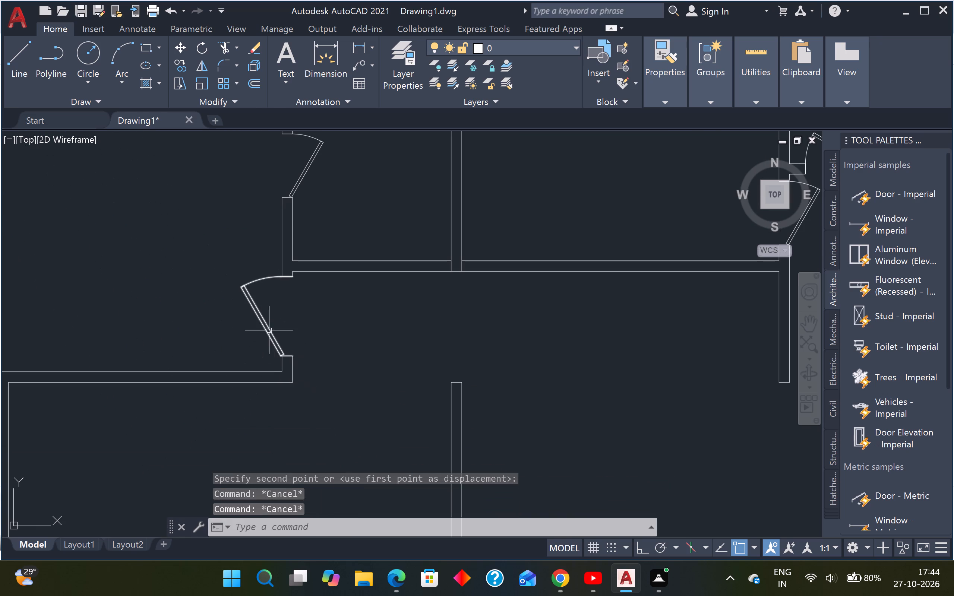
left_click(269, 330)
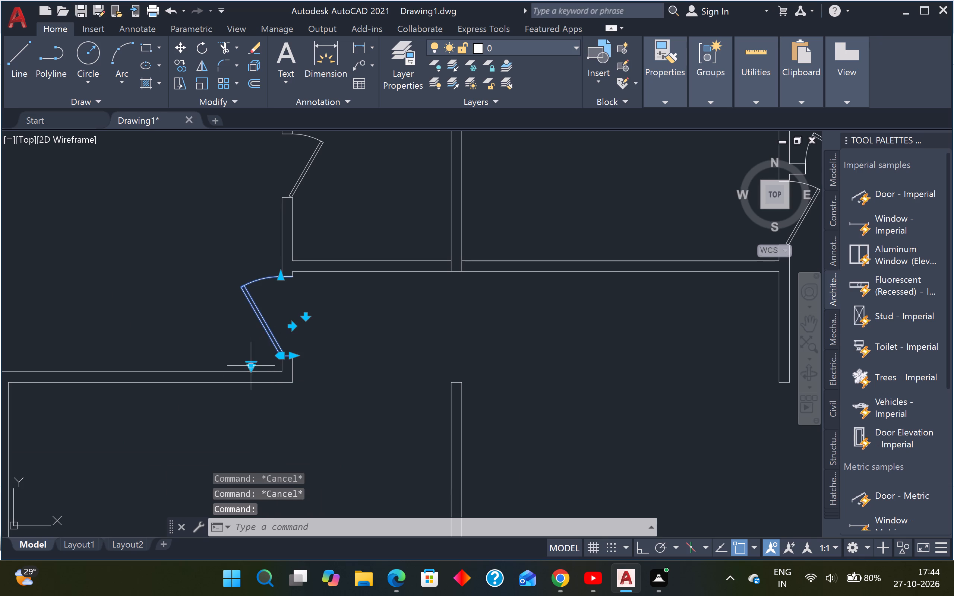
left_click(253, 367)
left_click(316, 425)
key("Escape")
Flip the door between the upper-left room and the adjoining small room so it hinges at the upper jamb.
scroll(314, 395, "down", 3)
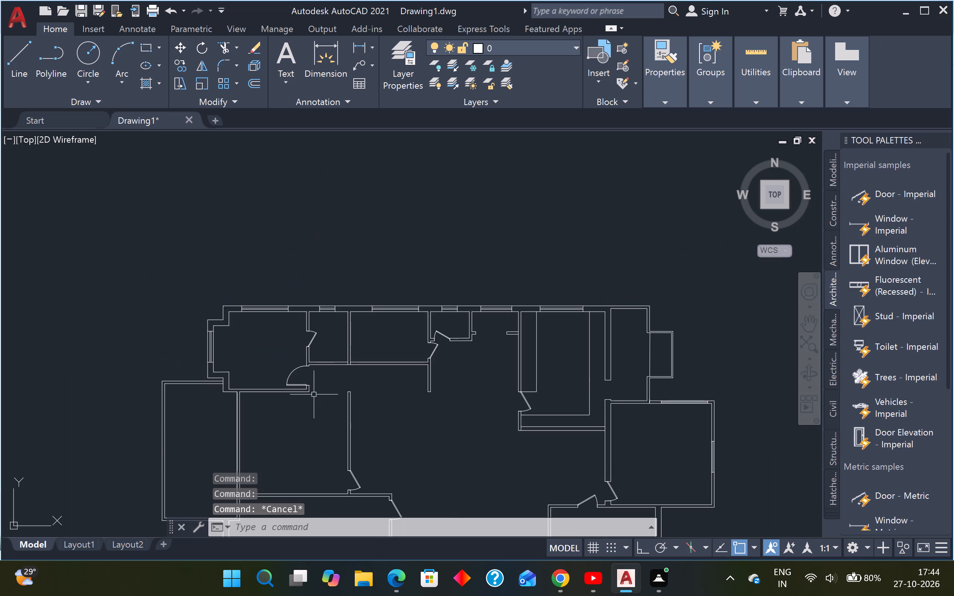
scroll(310, 335, "up", 3)
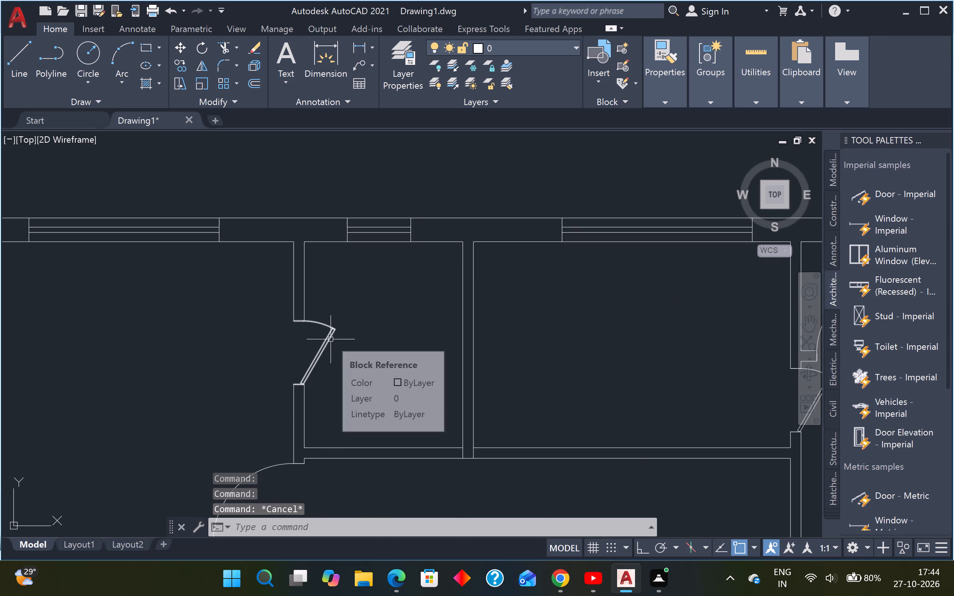
left_click(331, 339)
left_click(284, 356)
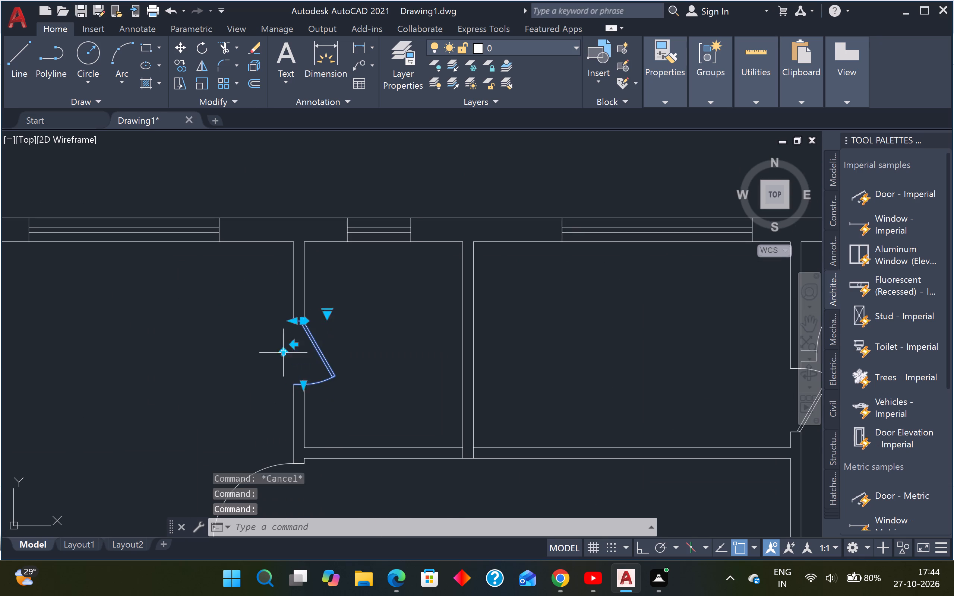
key("Escape")
Set the door between the upper-left room and the adjoining small room to Open 90º.
left_click(312, 341)
left_click(331, 315)
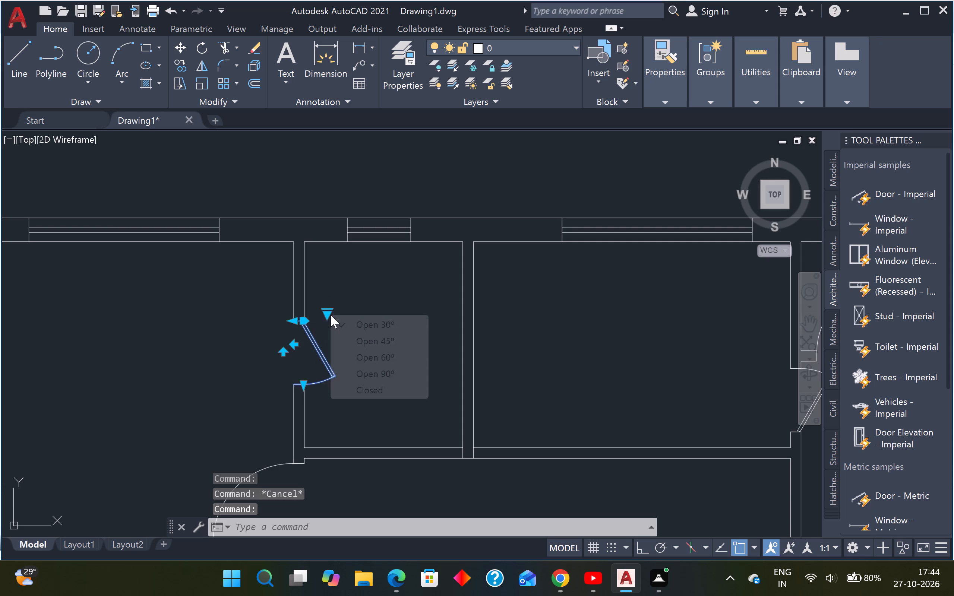
left_click(372, 369)
key("Escape")
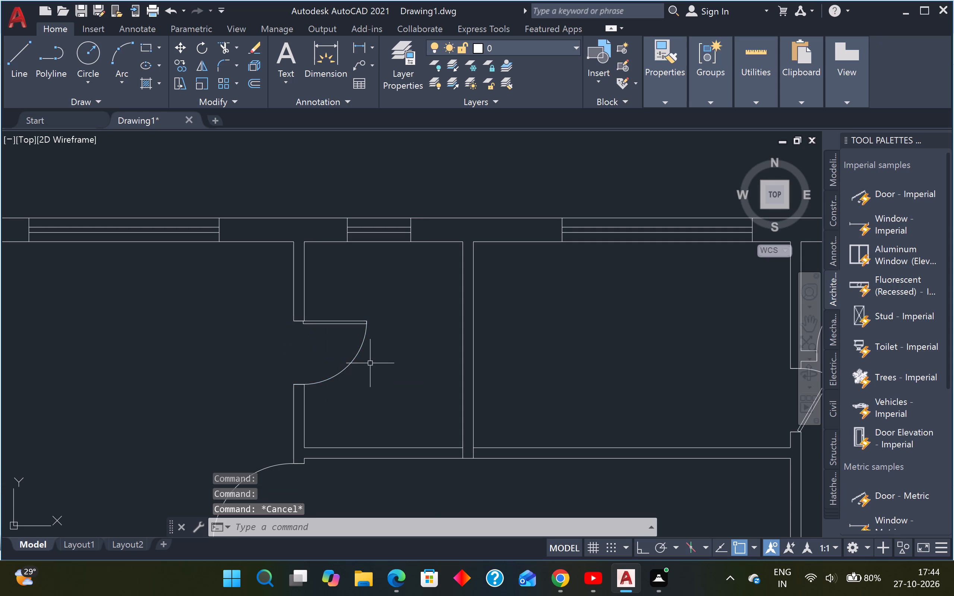
Flip the door in the upper-middle room's right wall so it swings into that room, still hinged at the lower jamb.
scroll(370, 363, "down", 5)
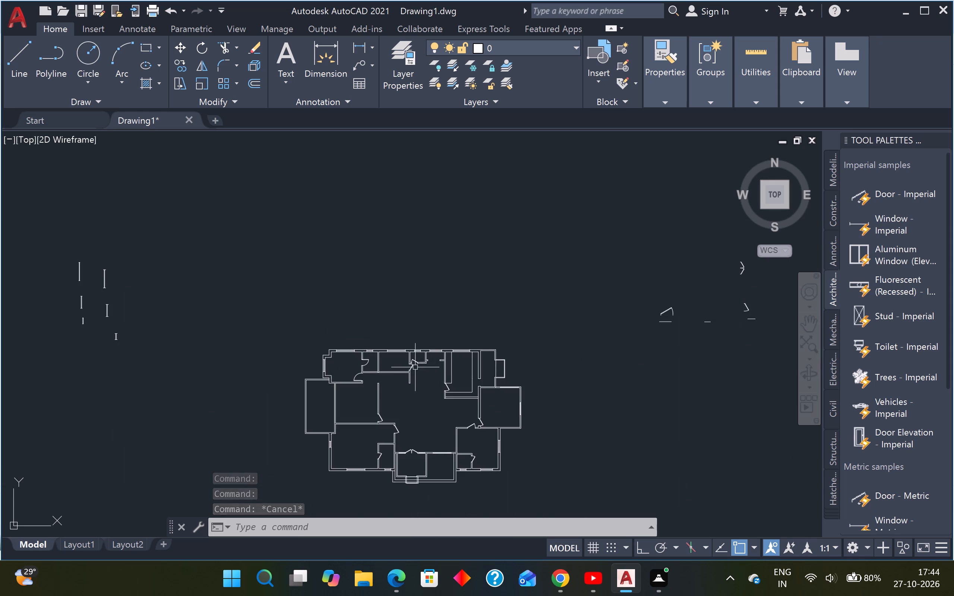
scroll(414, 367, "up", 4)
left_click(404, 361)
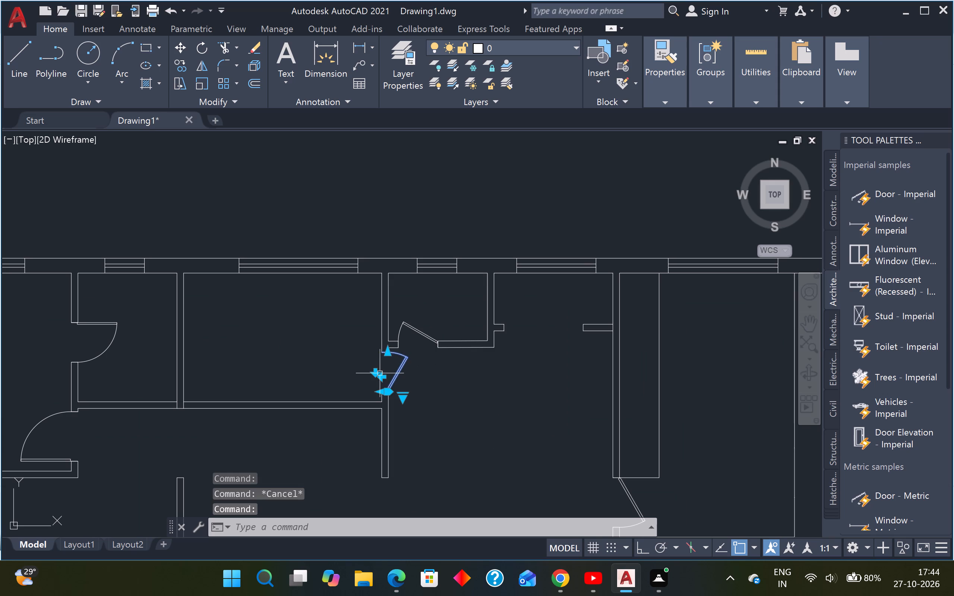
scroll(378, 373, "up", 3)
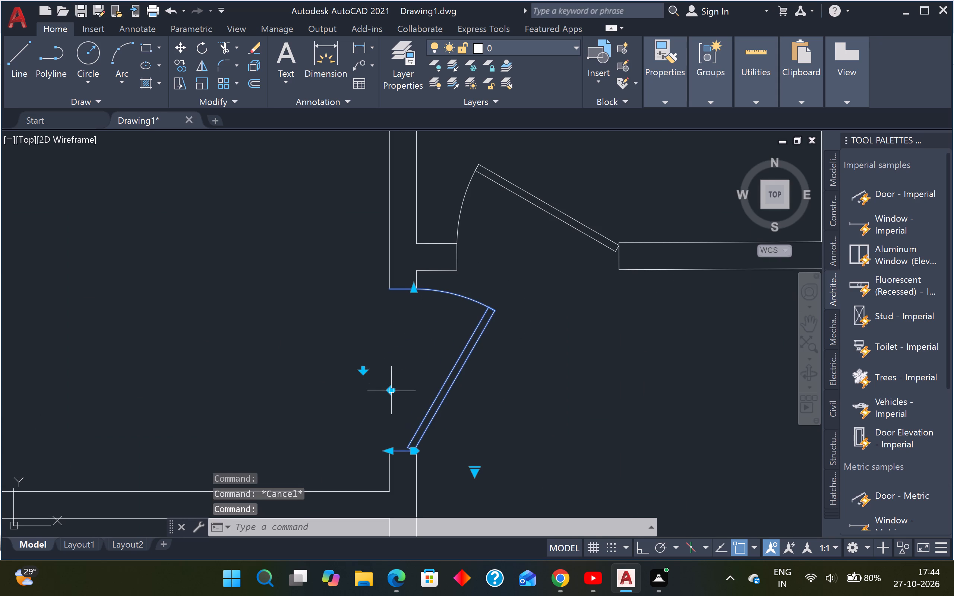
left_click(391, 388)
key("Escape")
left_click(359, 388)
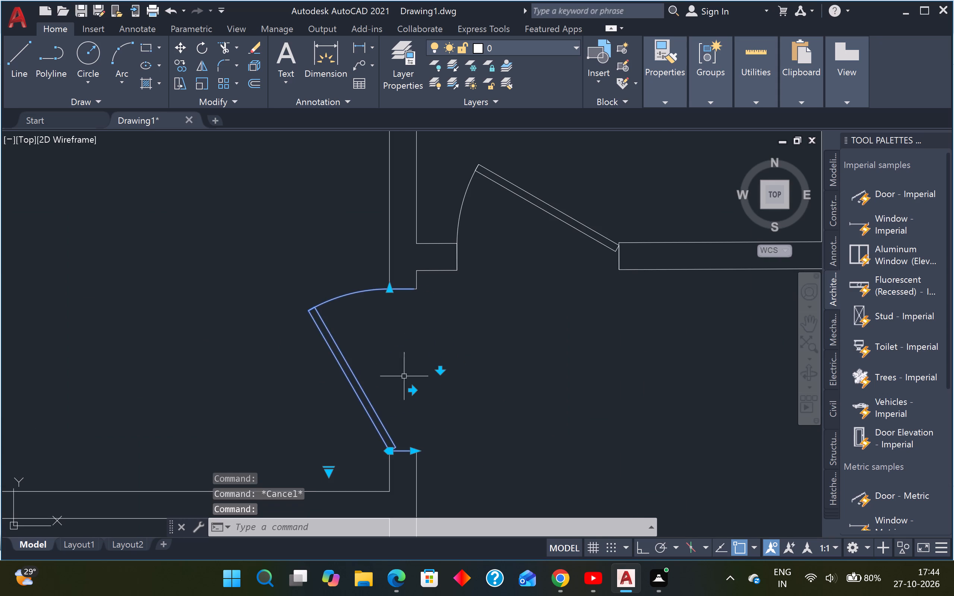
Set the flipped door in the upper-middle room's right wall to Open 90º.
left_click(328, 467)
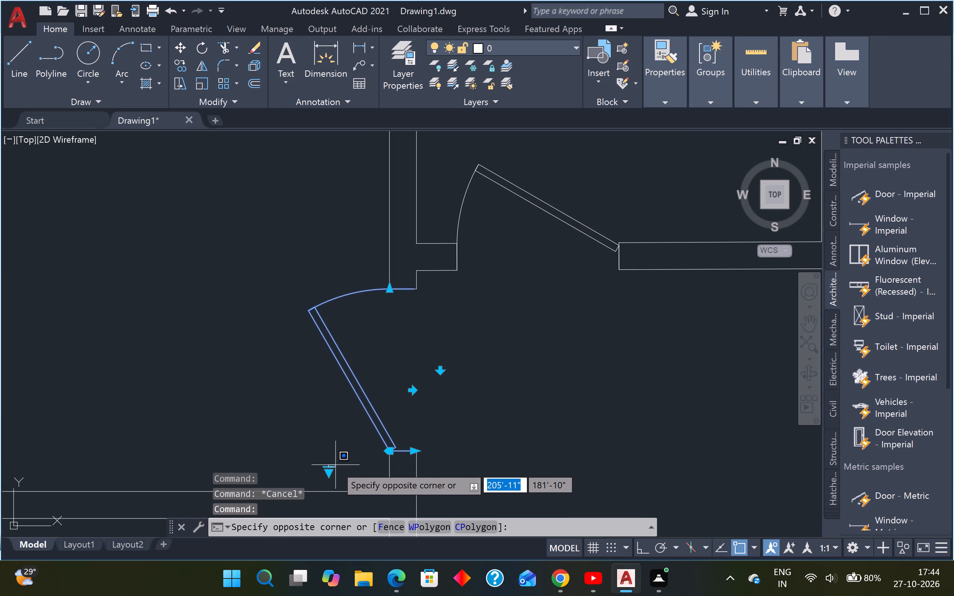
key("Escape")
left_click(332, 469)
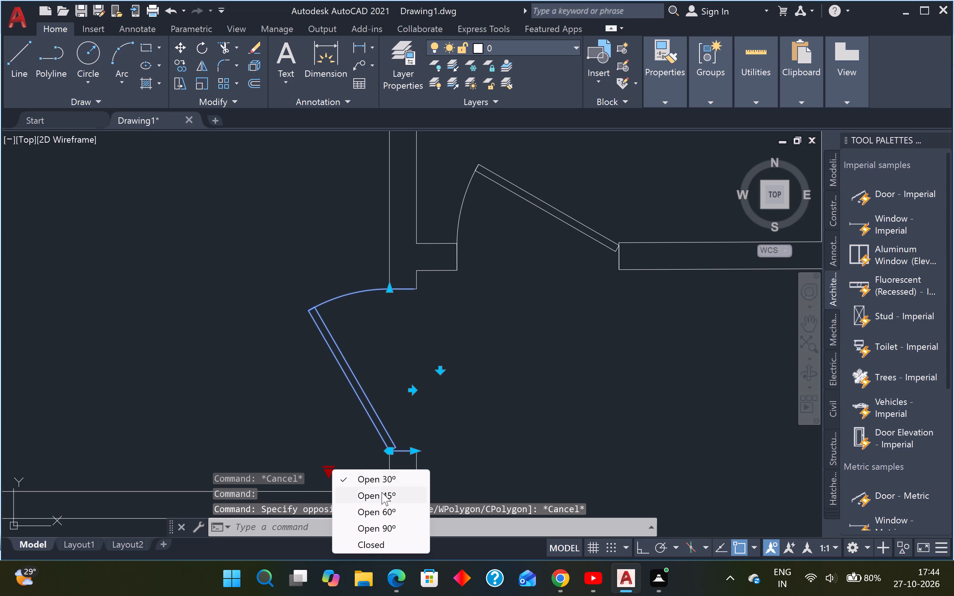
left_click(388, 529)
key("Escape")
Set the door in the bottom wall of the small room beside the upper-middle room to Open 90º.
scroll(452, 401, "down", 3)
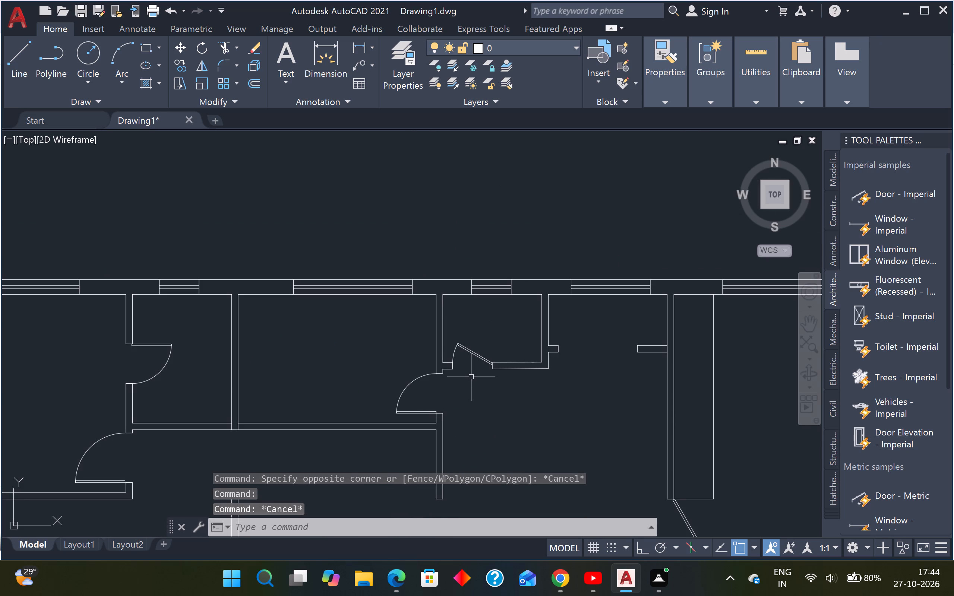
scroll(468, 355, "up", 3)
left_click(470, 348)
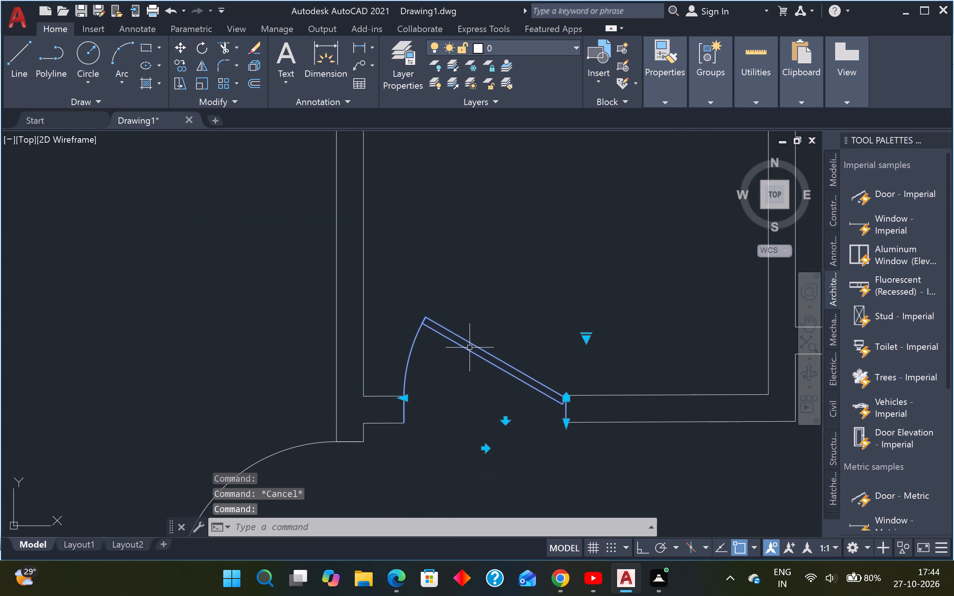
left_click(586, 342)
key("Escape")
left_click(585, 338)
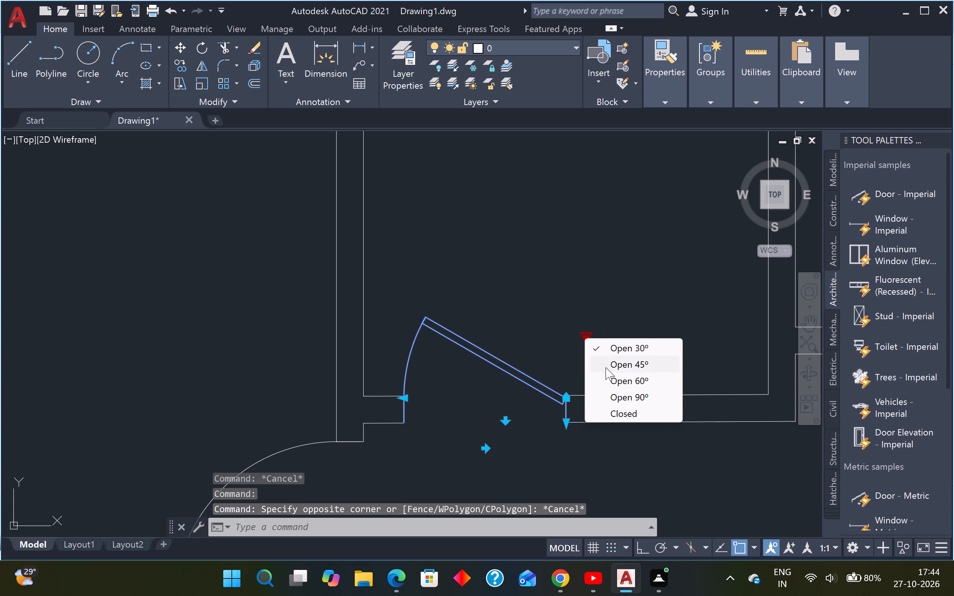
left_click(615, 398)
key("Escape")
Set the door in the left wall of the upper-right room with the inner counter outline to Open 90º.
scroll(575, 384, "down", 4)
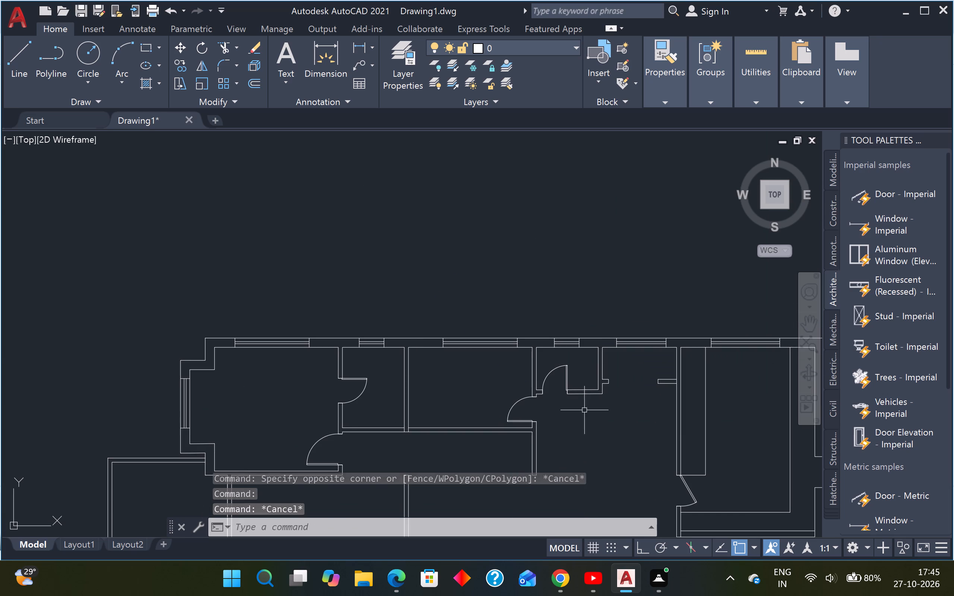
scroll(611, 405, "down", 1)
scroll(673, 454, "up", 3)
left_click(633, 472)
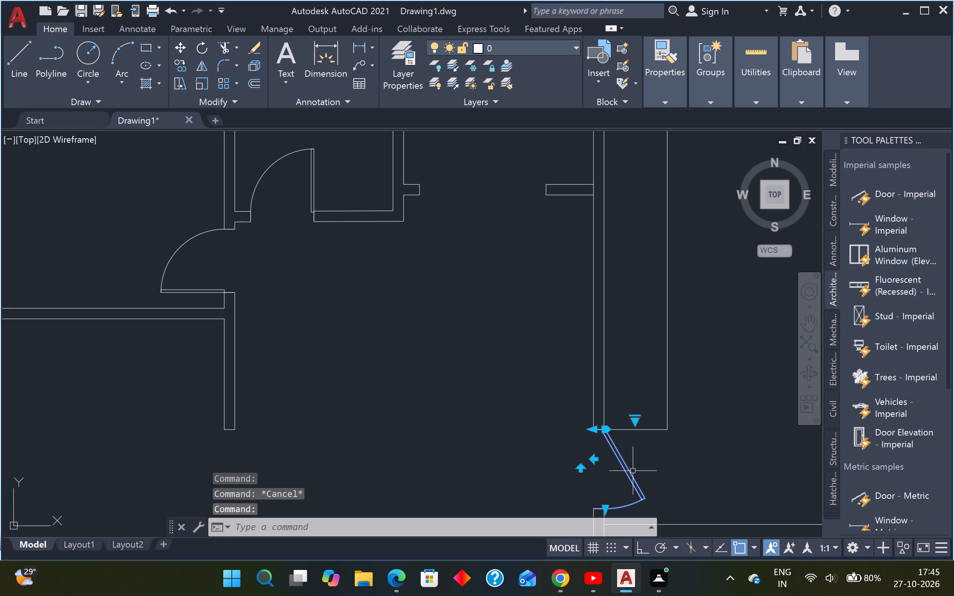
left_click(638, 421)
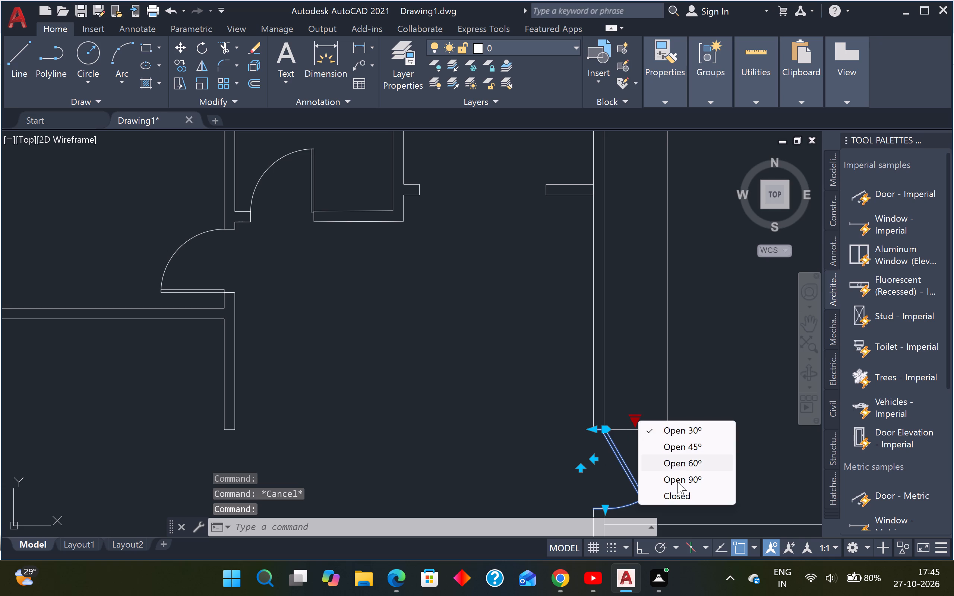
left_click_drag(678, 480, 677, 470)
key("Escape")
scroll(561, 389, "down", 2)
scroll(601, 425, "up", 2)
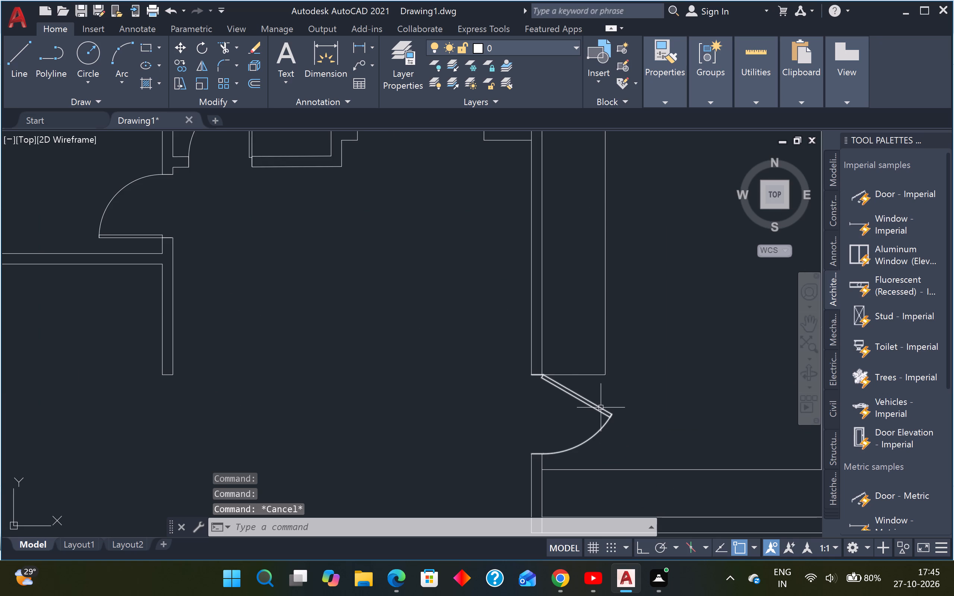
left_click(601, 407)
left_click(575, 367)
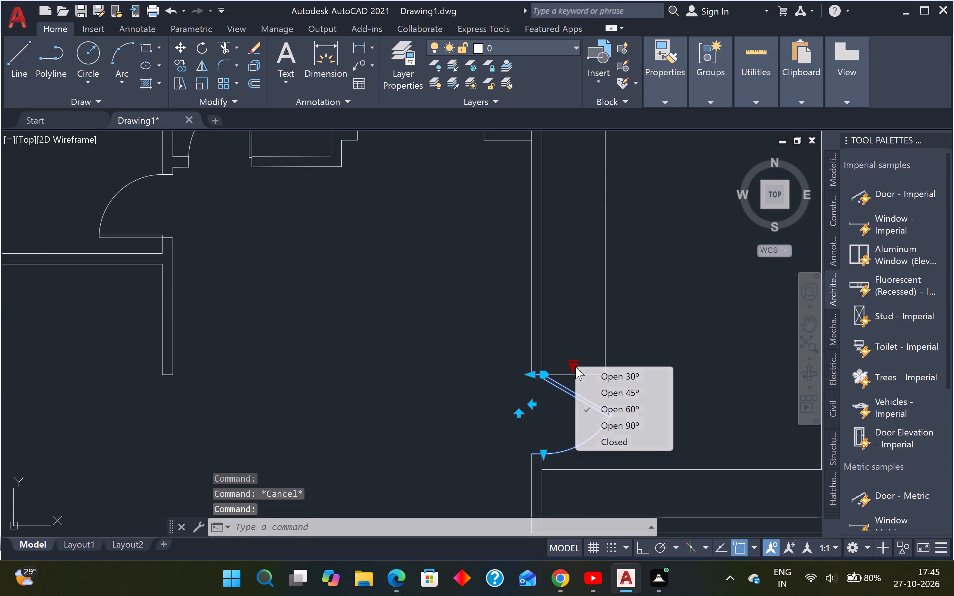
left_click(620, 422)
key("Escape")
Set the door at the lower end of the far-right room's left wall to Open 90º.
scroll(463, 407, "down", 4)
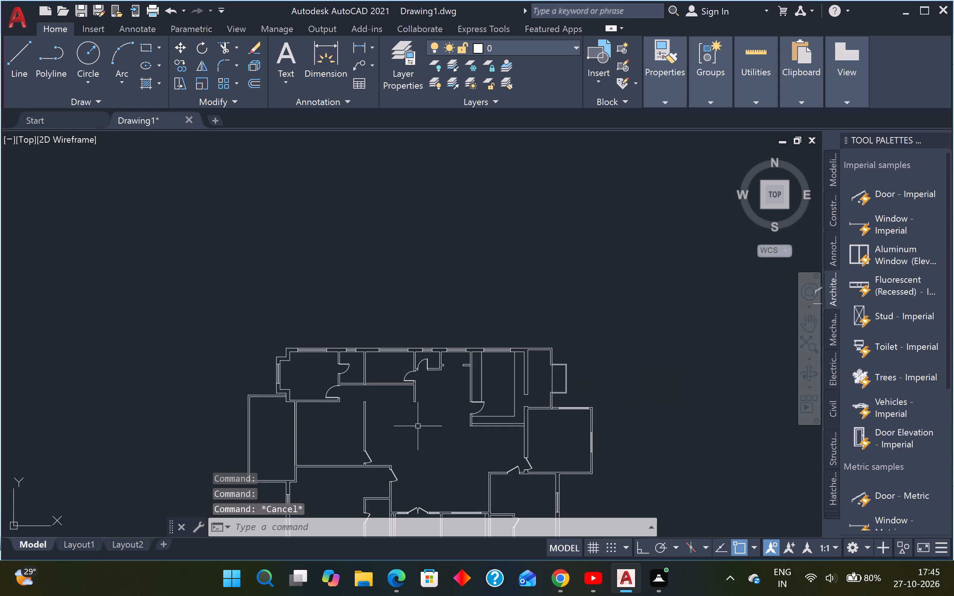
scroll(517, 493, "down", 2)
scroll(524, 491, "up", 2)
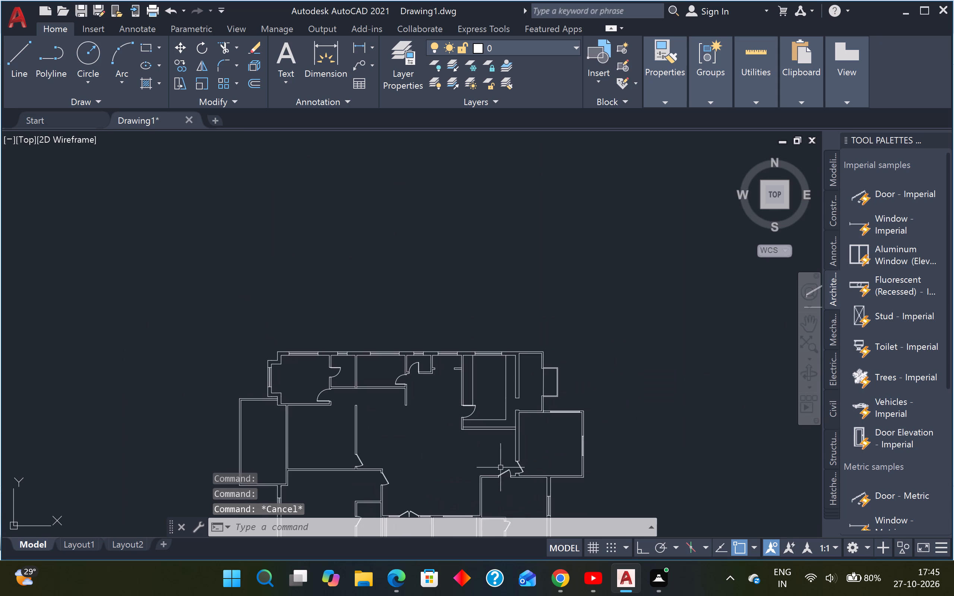
scroll(522, 472, "up", 3)
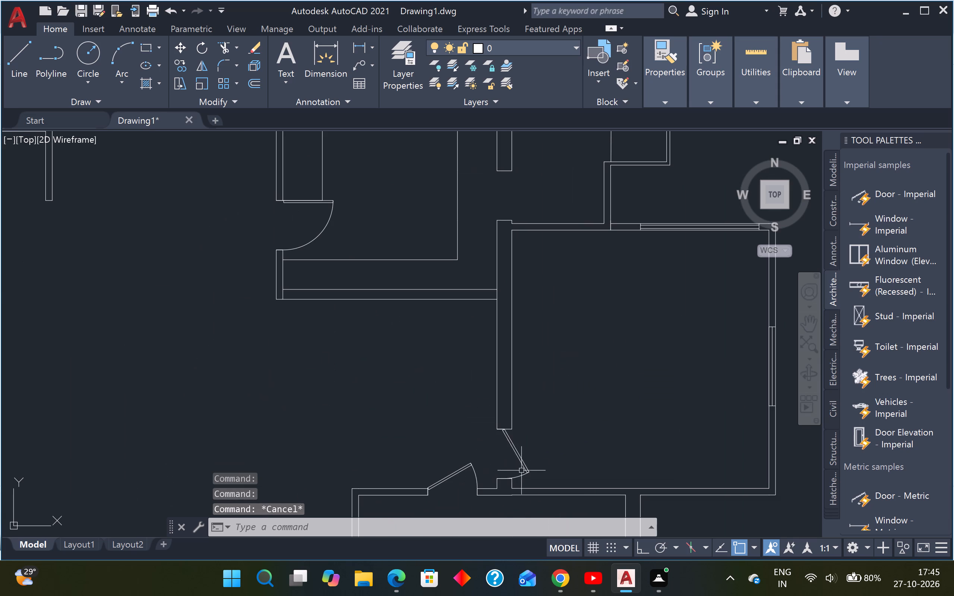
left_click(521, 464)
left_click(524, 423)
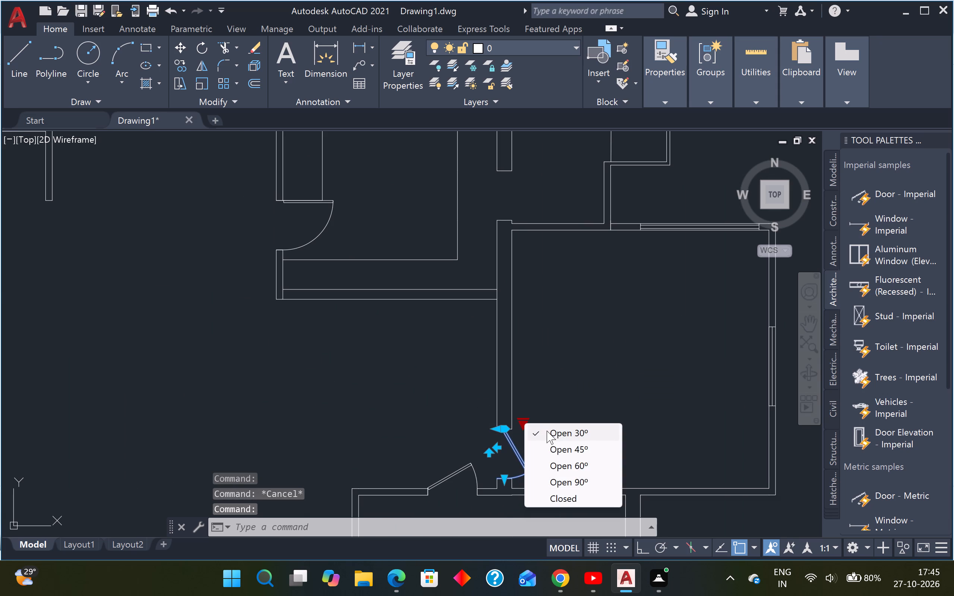
left_click(549, 431)
left_click(527, 423)
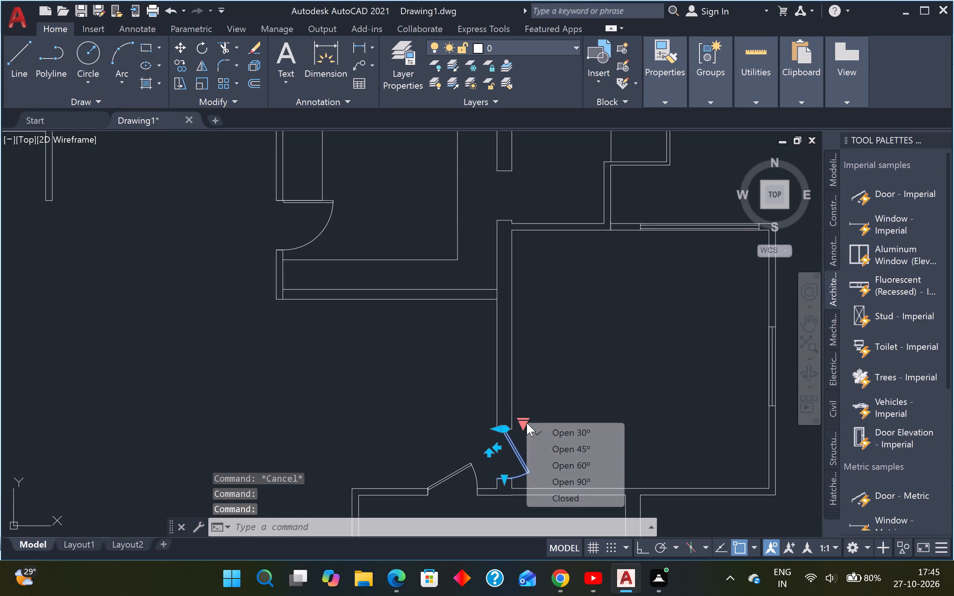
left_click(572, 483)
key("Escape")
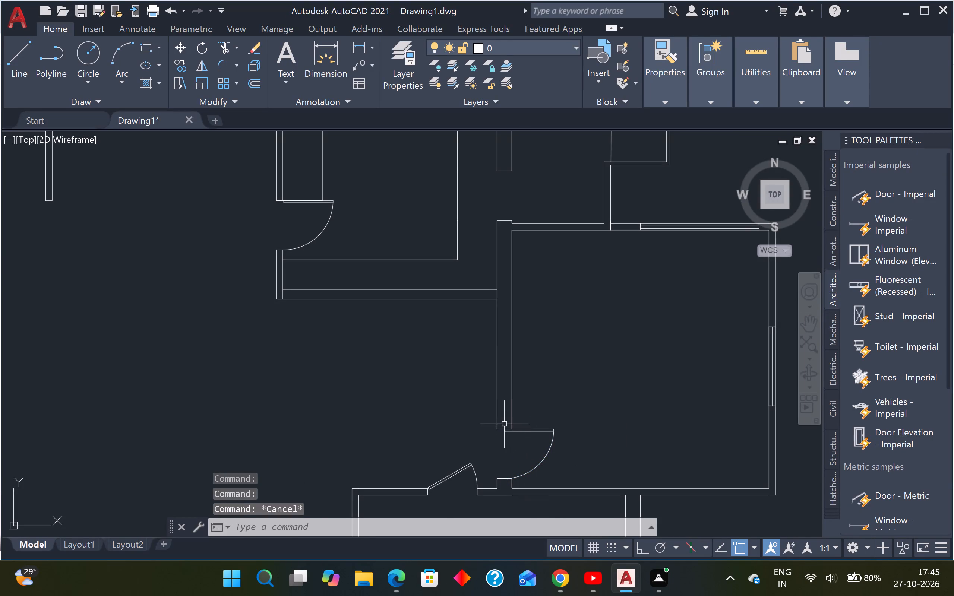
Flip the door in the lower-right room's top wall so it swings down into the room.
scroll(503, 427, "down", 2)
scroll(498, 453, "up", 3)
left_click(466, 422)
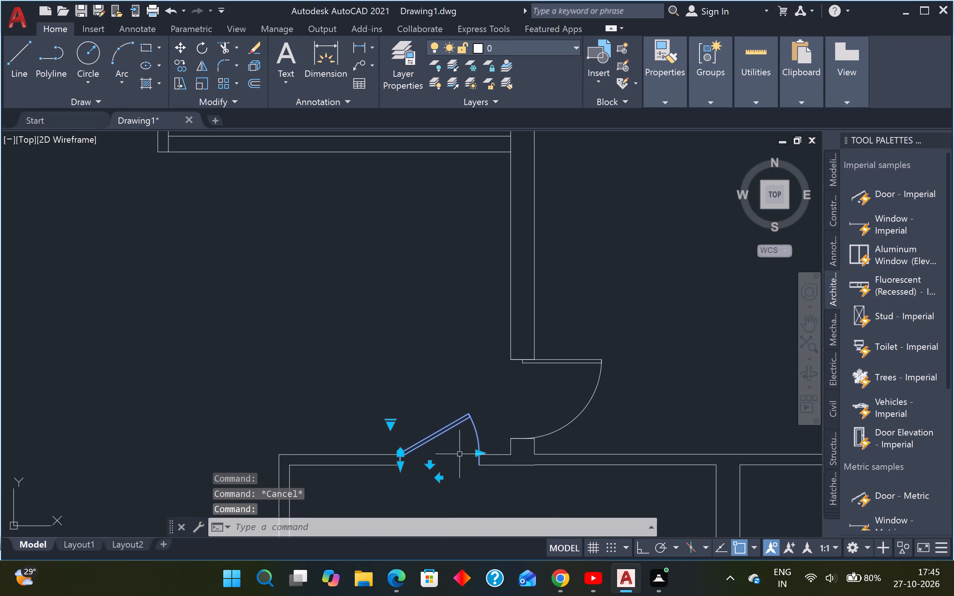
left_click(428, 463)
key("Escape")
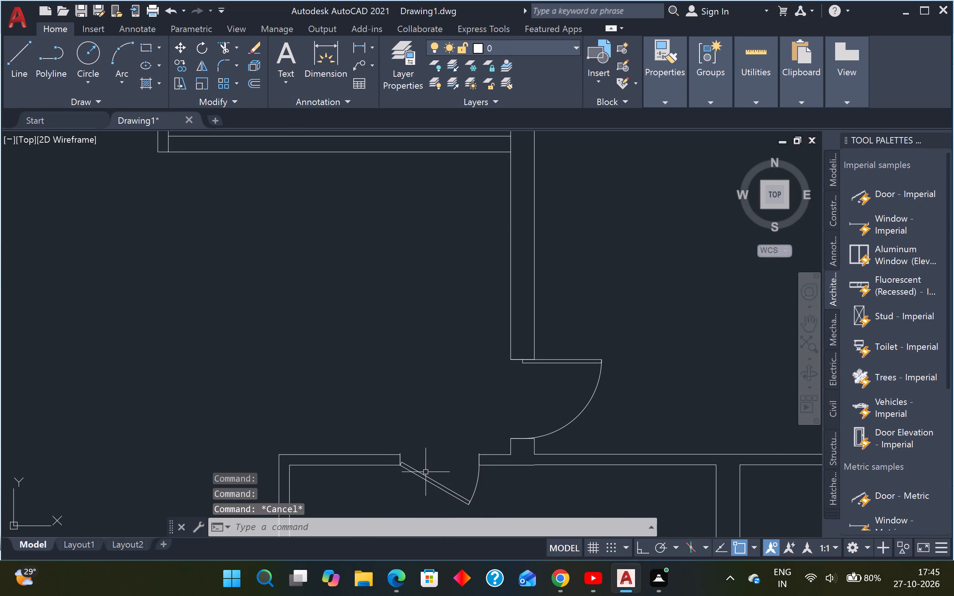
Move the flipped top-wall door by its outer jamb end onto the hall-side corner of the wall end at its hinge.
left_click(432, 465)
left_click(427, 471)
left_click(436, 465)
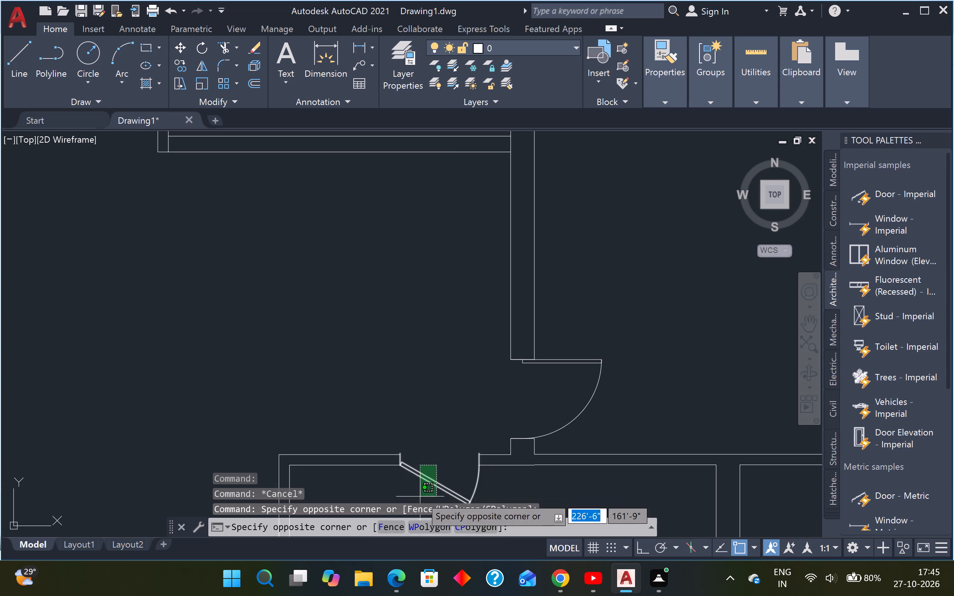
left_click(420, 496)
key("m")
key("space")
scroll(414, 462, "up", 4)
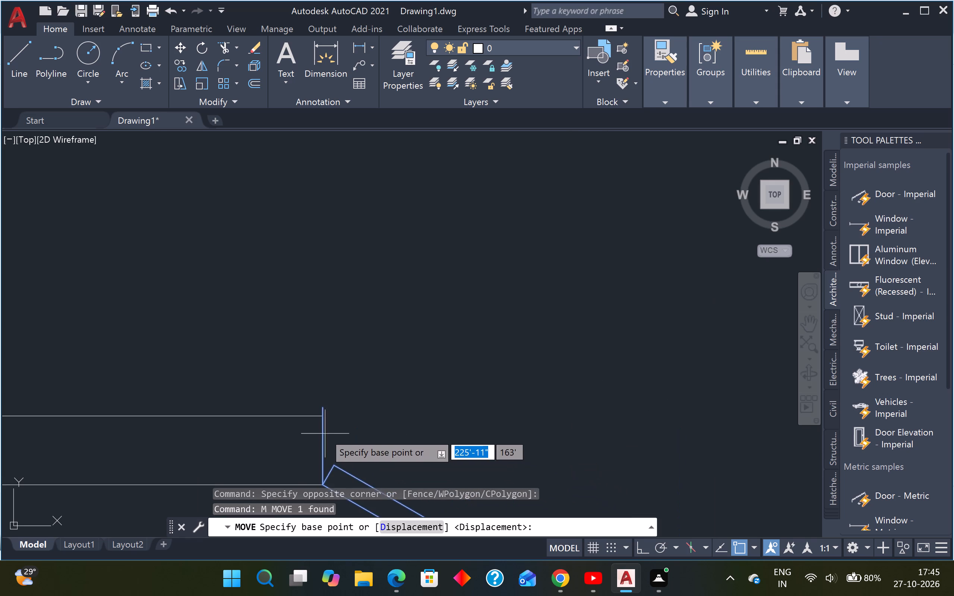
scroll(322, 429, "up", 2)
left_click(326, 374)
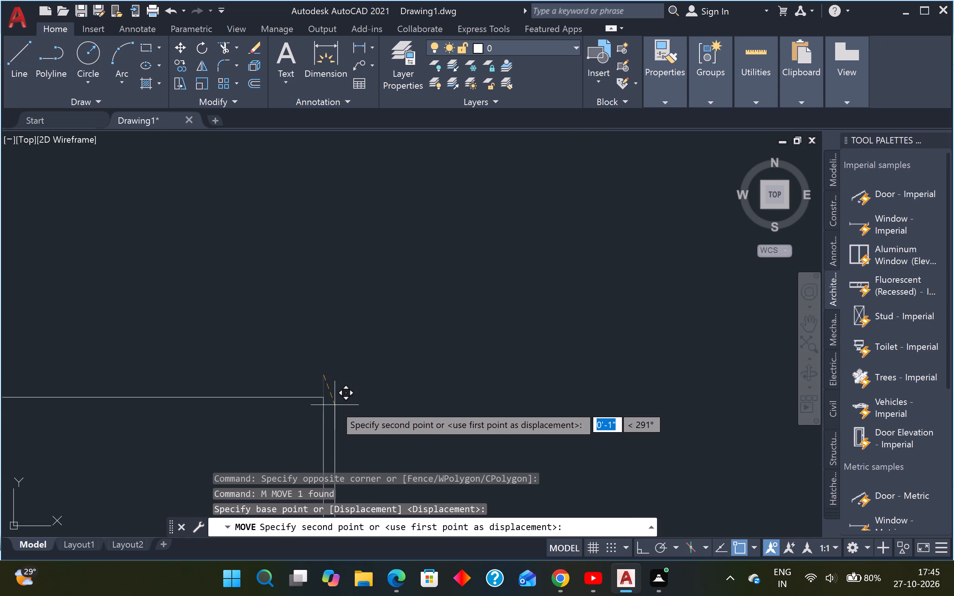
left_click(325, 401)
key("Escape")
Set the lower-right room's top-wall door to Open 90º.
scroll(394, 345, "down", 3)
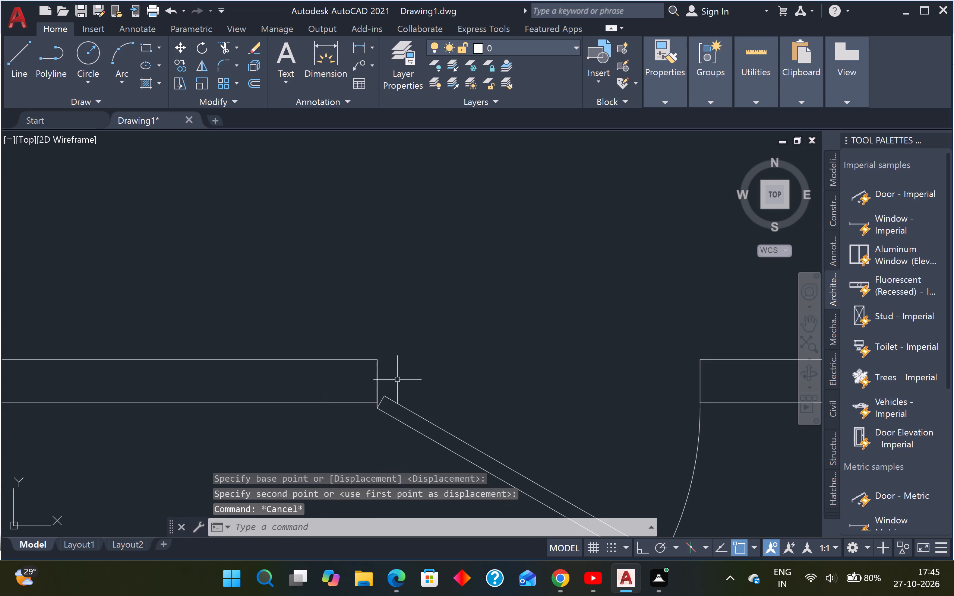
left_click(403, 421)
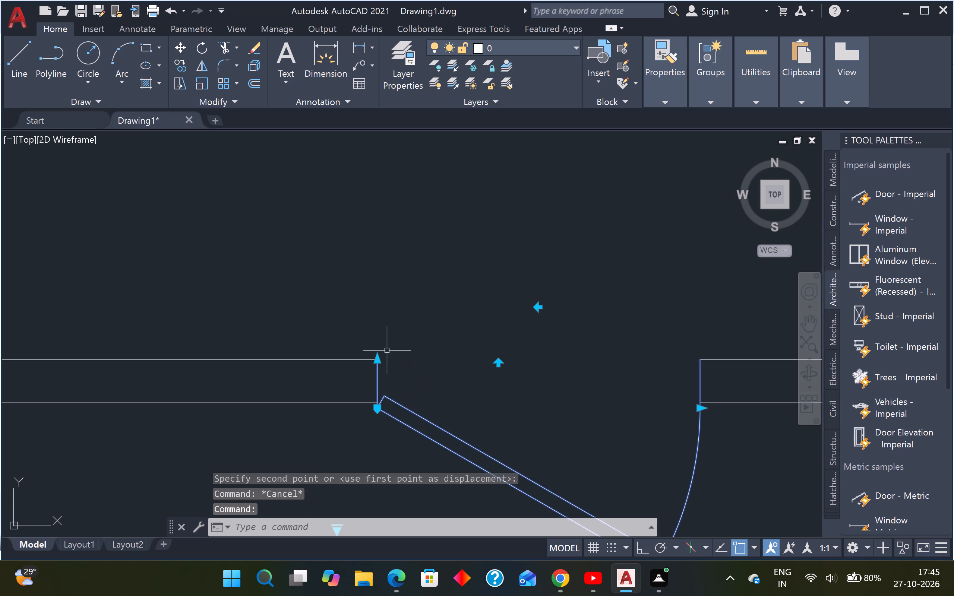
scroll(472, 365, "down", 4)
scroll(454, 390, "up", 3)
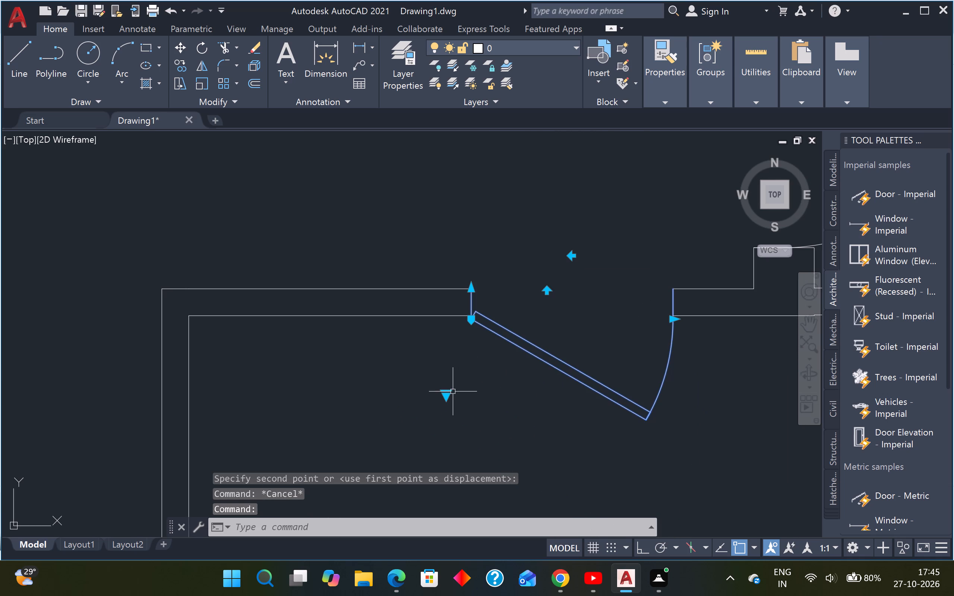
left_click(448, 396)
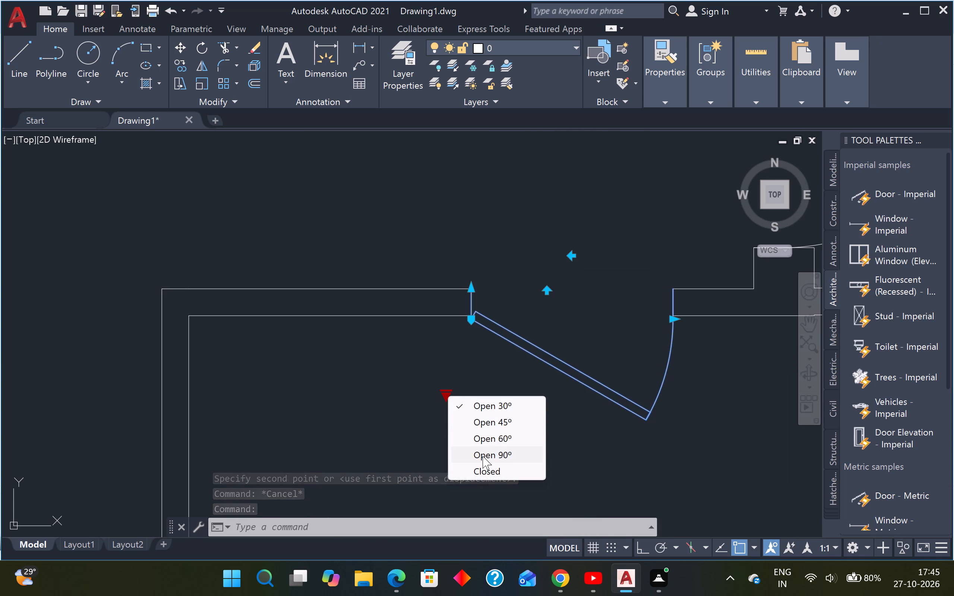
left_click_drag(483, 456, 480, 452)
scroll(478, 425, "down", 2)
key("Escape")
Flip the door of the small corner room within the lower-right room so it swings into the small room.
scroll(480, 424, "down", 4)
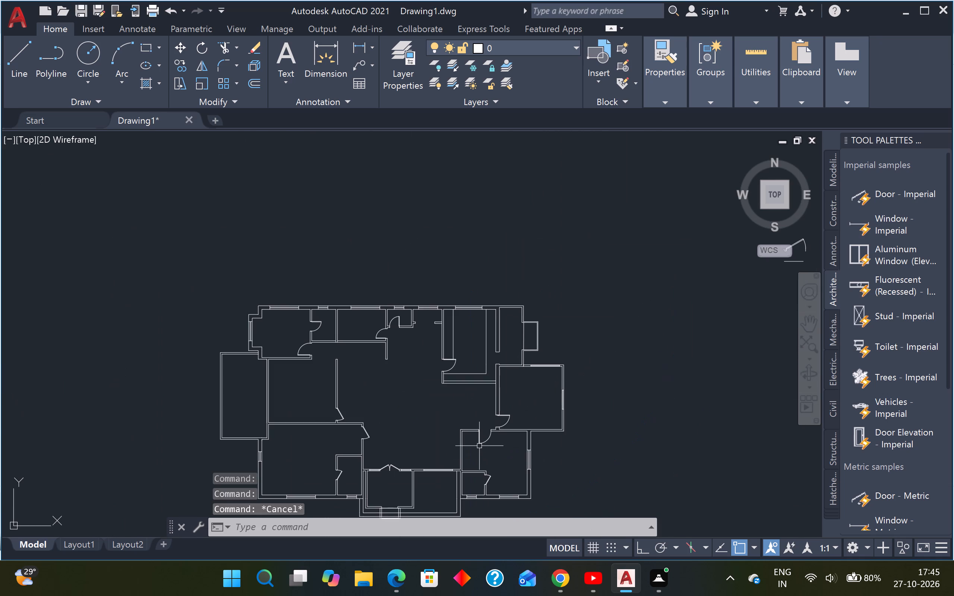
scroll(488, 489, "up", 4)
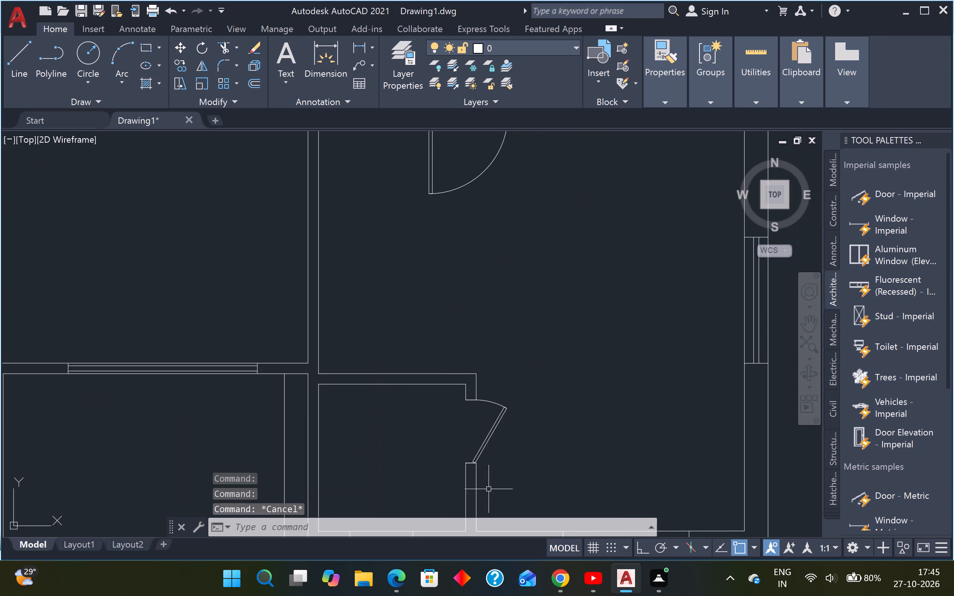
left_click(484, 440)
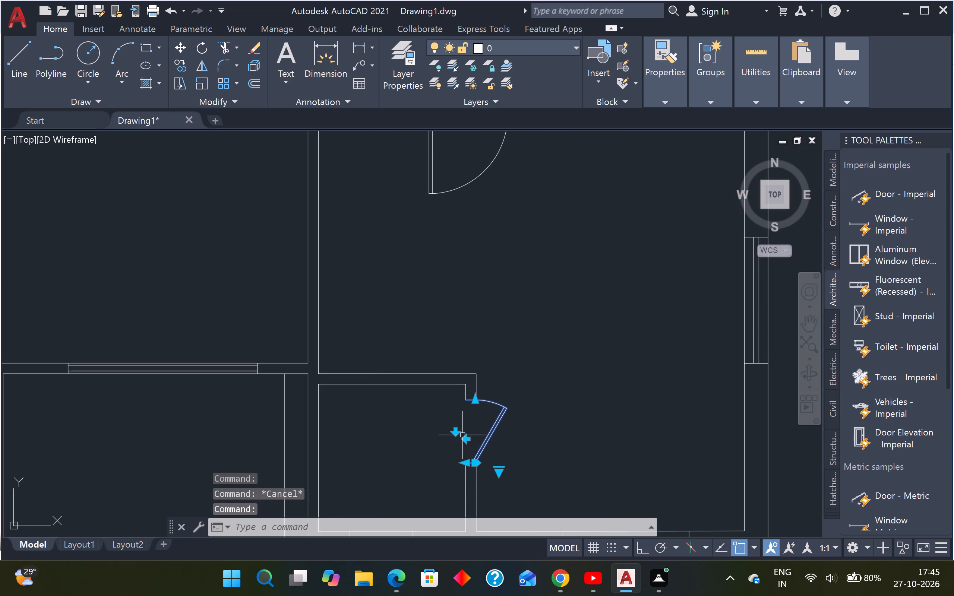
left_click(465, 442)
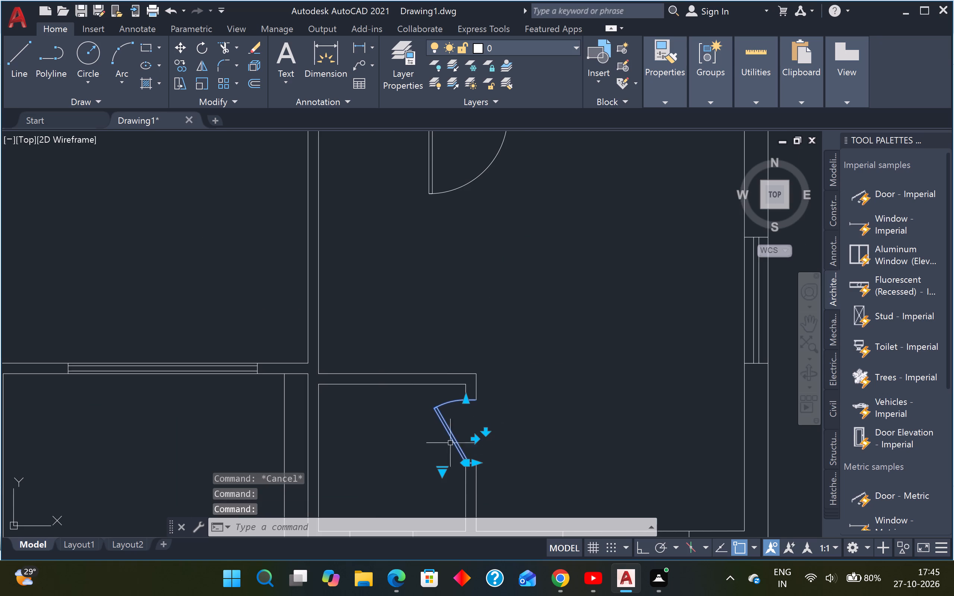
Set the small corner room's door within the lower-right room to Open 90º.
left_click(445, 470)
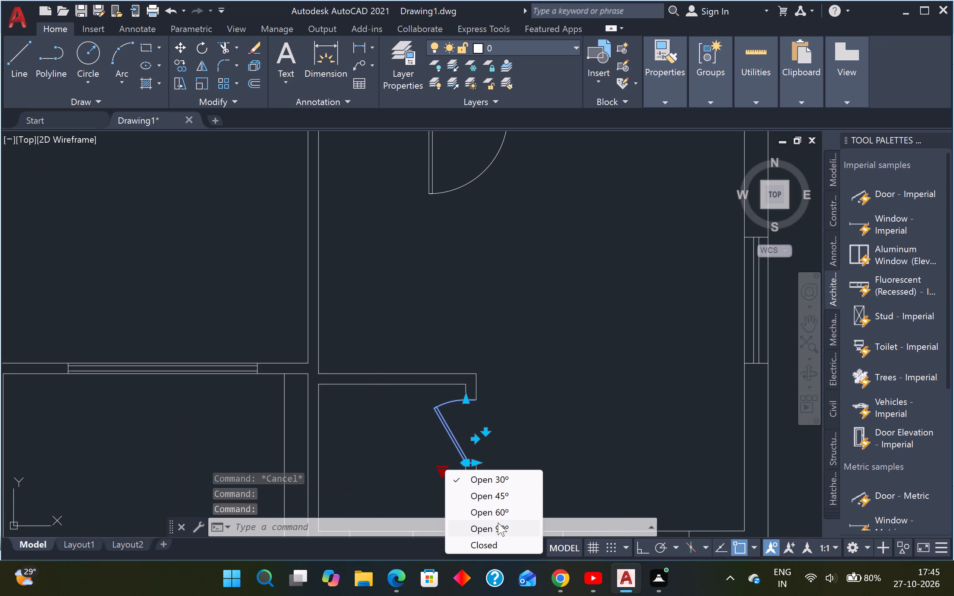
left_click(498, 523)
key("Escape")
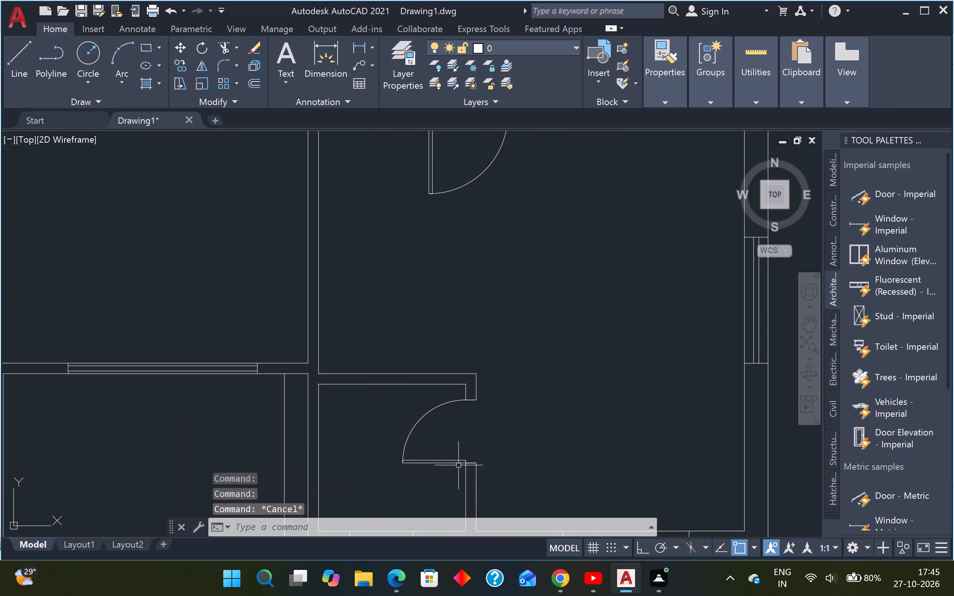
Set both leaves of the double door in the hall's bottom wall to Open 90º.
scroll(465, 463, "down", 4)
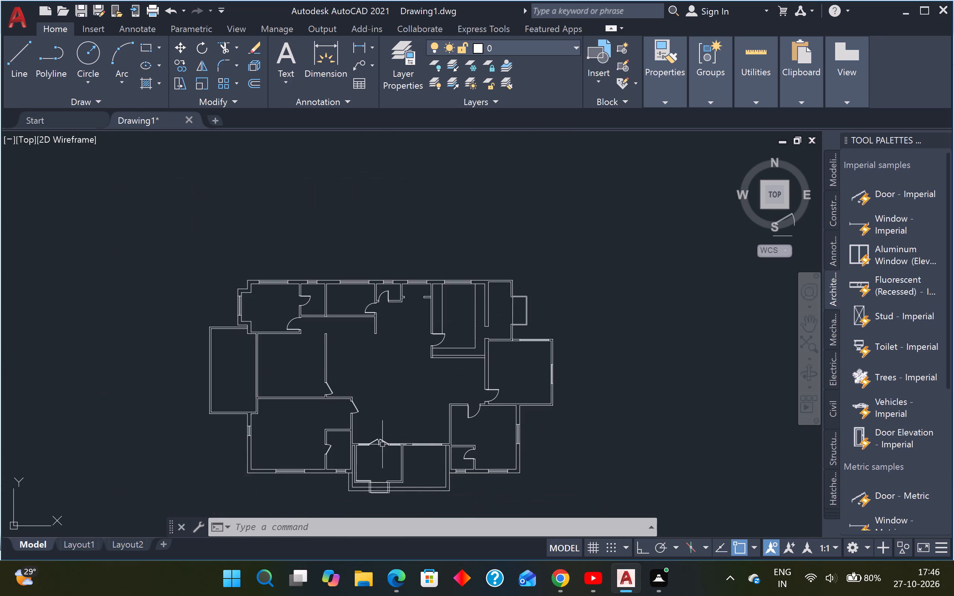
scroll(382, 444, "up", 4)
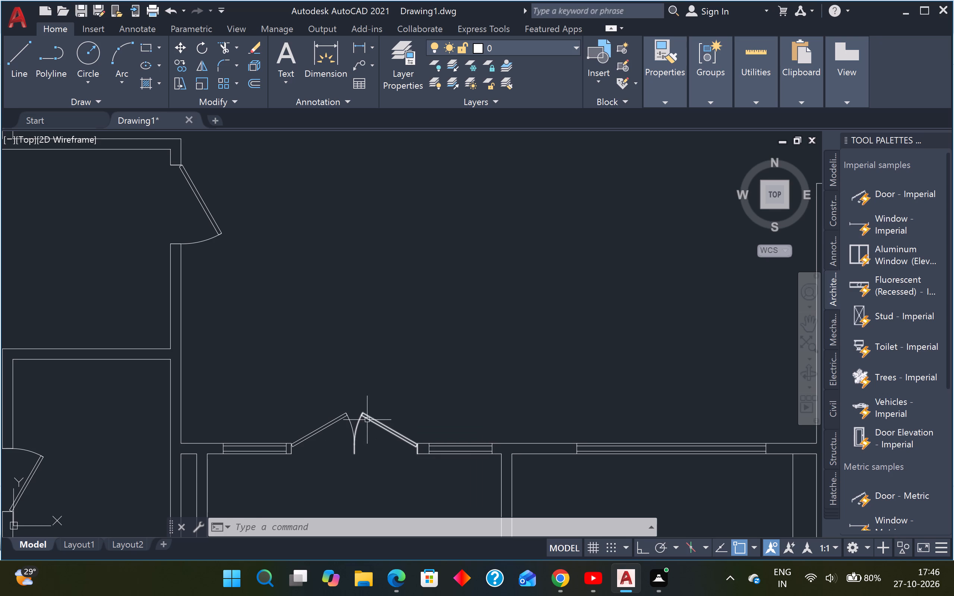
left_click(367, 419)
left_click(427, 418)
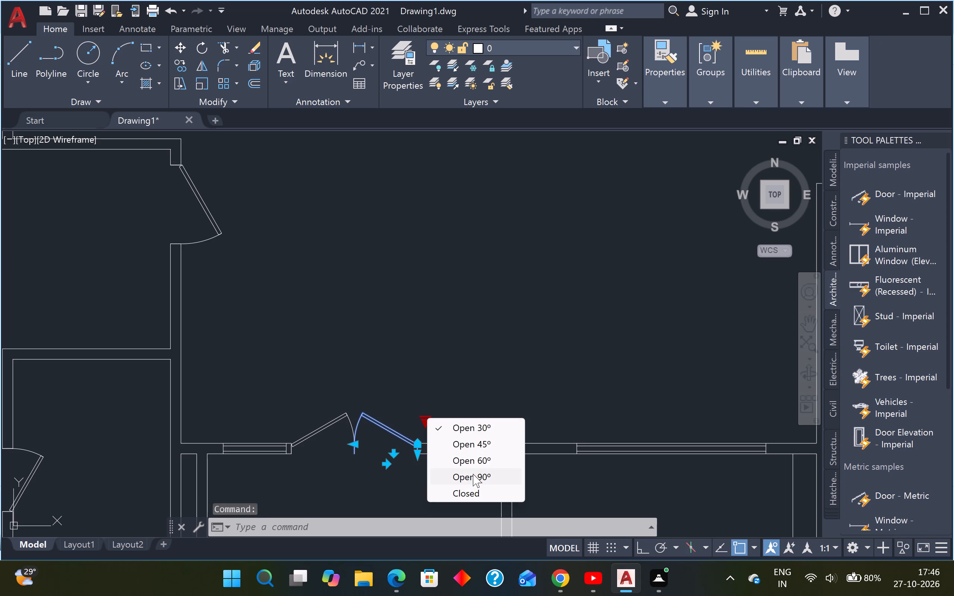
left_click_drag(472, 474, 468, 471)
key("Escape")
left_click(331, 421)
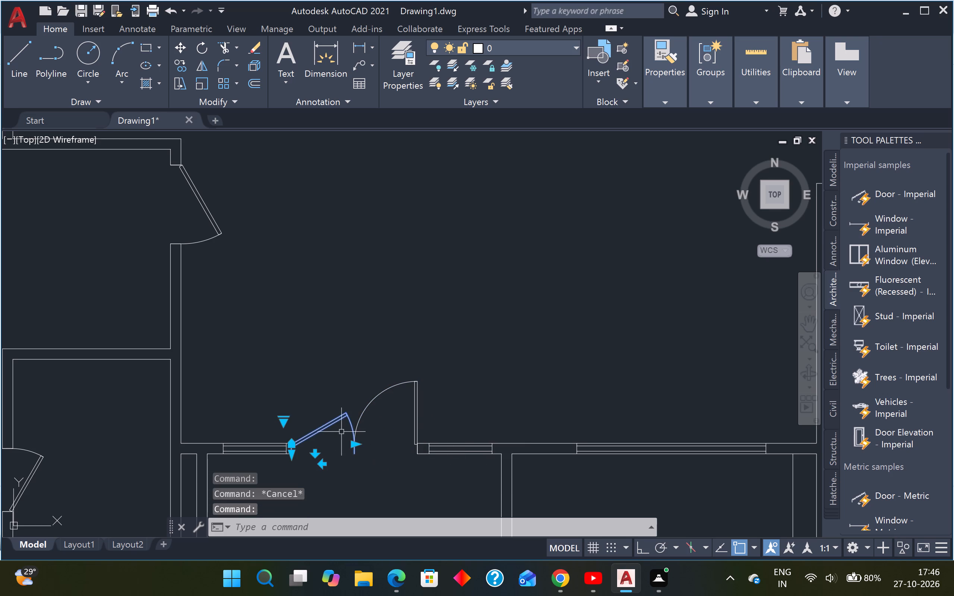
left_click(285, 420)
left_click(337, 473)
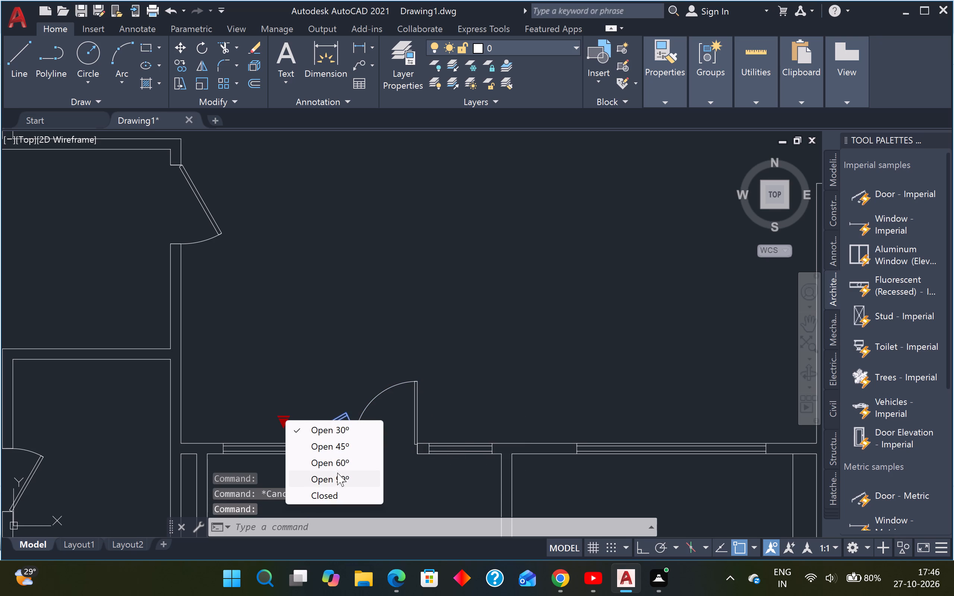
key("Escape")
Examine how the two leaves of the double door meet and fit within their wall opening.
scroll(337, 428, "down", 3)
scroll(342, 442, "up", 1)
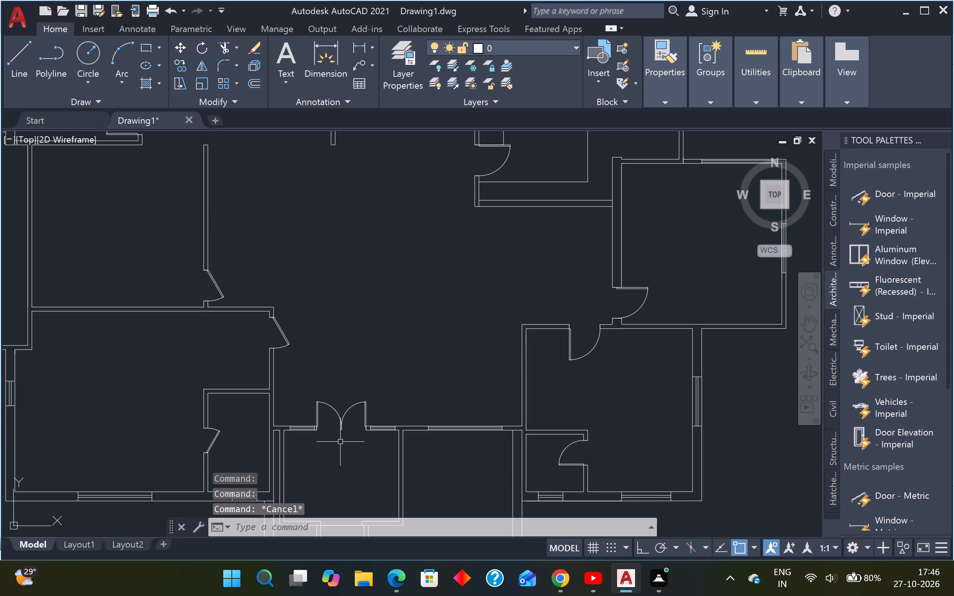
scroll(341, 434, "up", 5)
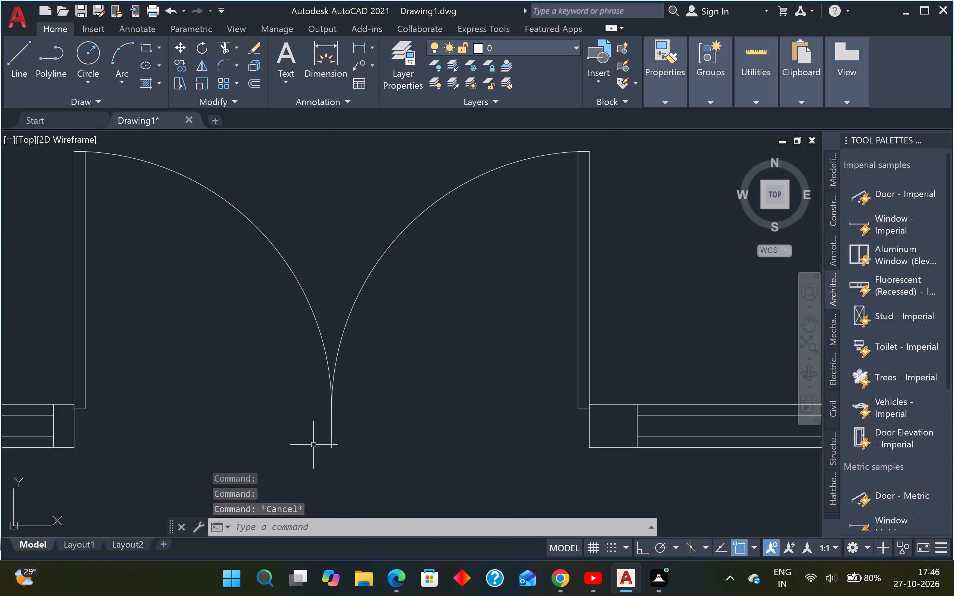
scroll(313, 446, "up", 3)
key("Escape")
key("Escape")
scroll(323, 447, "down", 2)
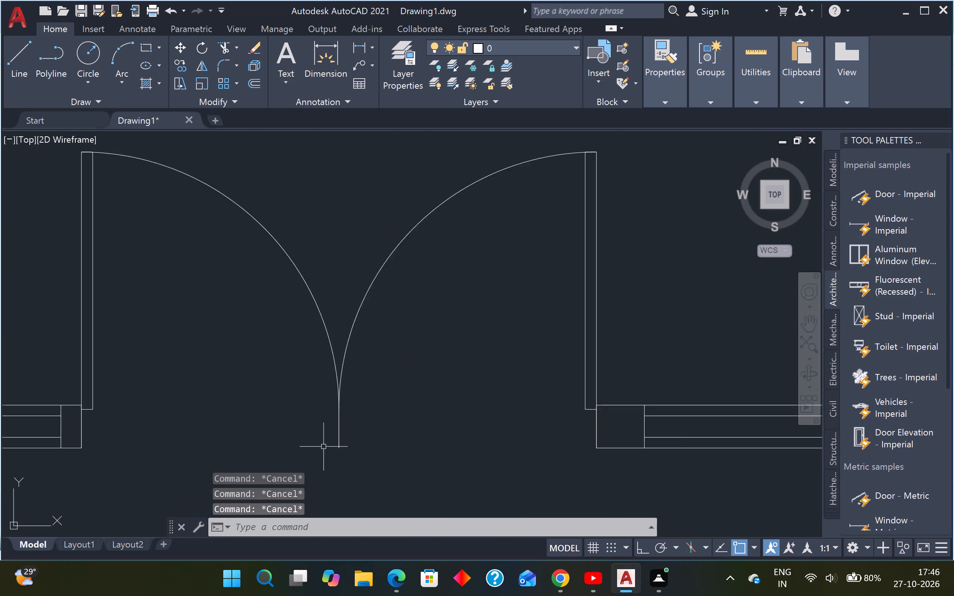
scroll(323, 447, "down", 2)
scroll(346, 407, "down", 7)
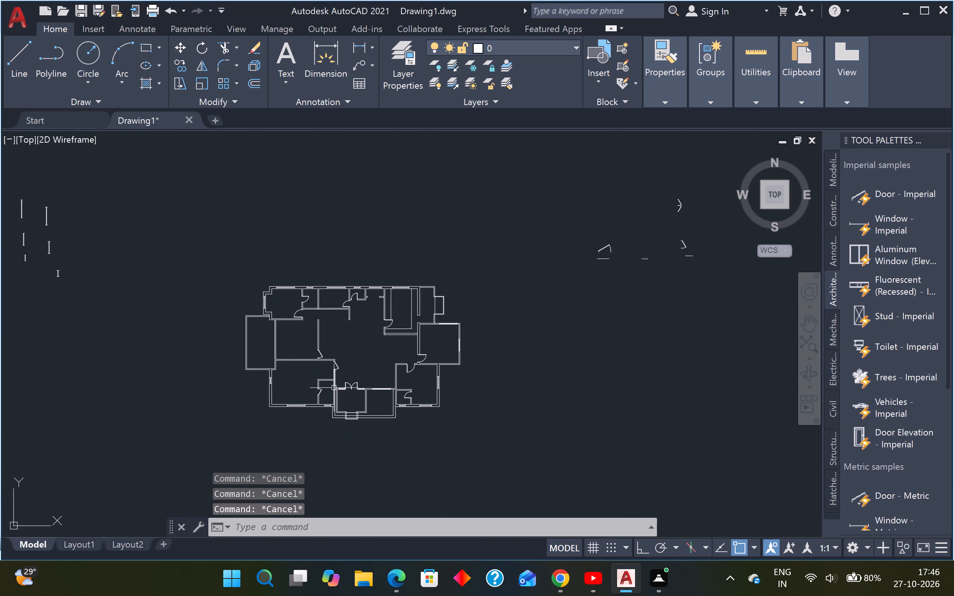
Flip the door in the lower-left room's hall-side wall so it swings into the room.
scroll(336, 369, "up", 2)
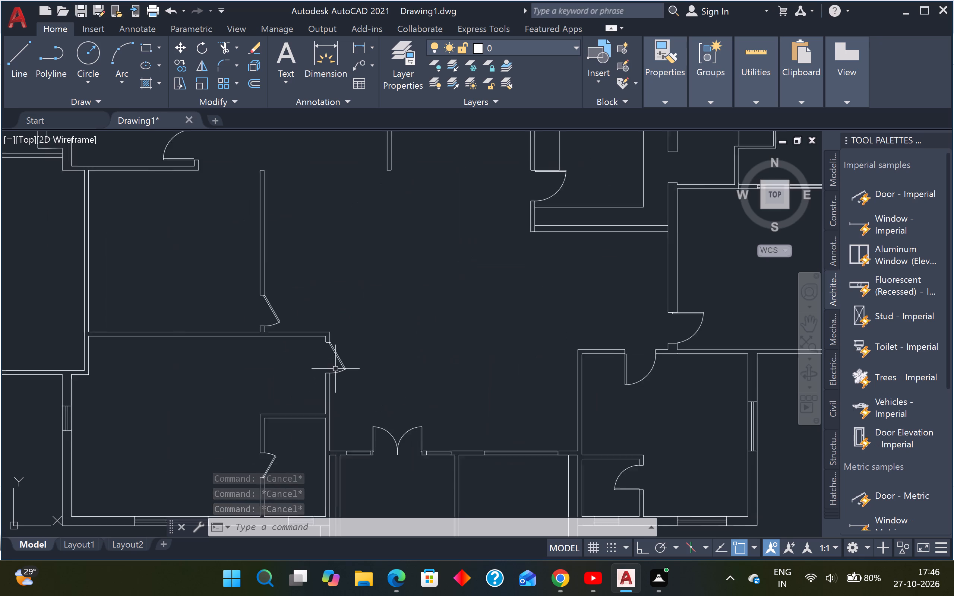
scroll(335, 369, "up", 2)
left_click(342, 359)
left_click(321, 349)
key("Escape")
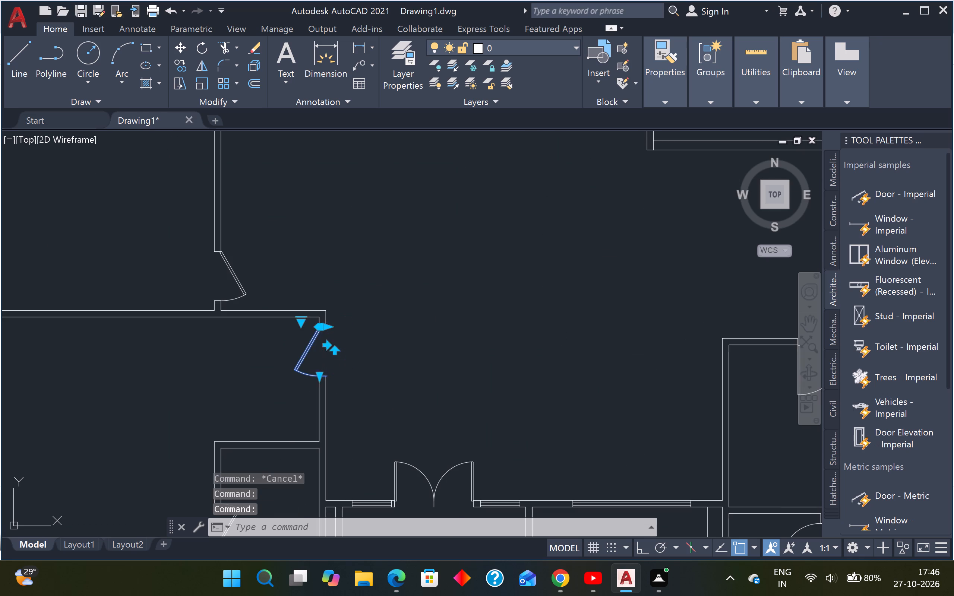
Set the lower-left room's hall-side door to Open 90º.
left_click(310, 345)
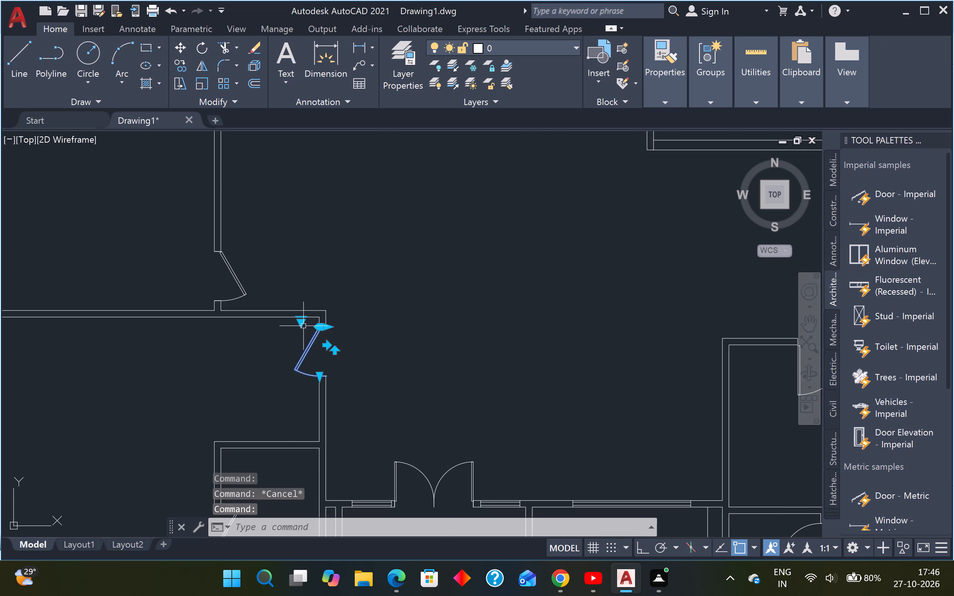
left_click(301, 323)
left_click(332, 381)
key("Escape")
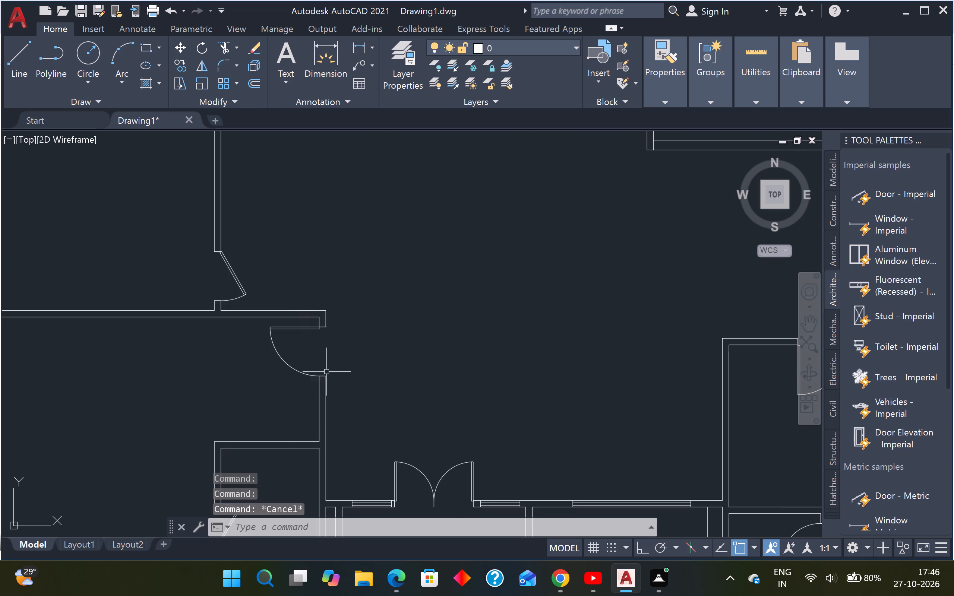
Move the lower-left room's hall-side door by its outer jamb end onto the hall-side corner of the wall end at its hinge.
scroll(318, 352, "up", 4)
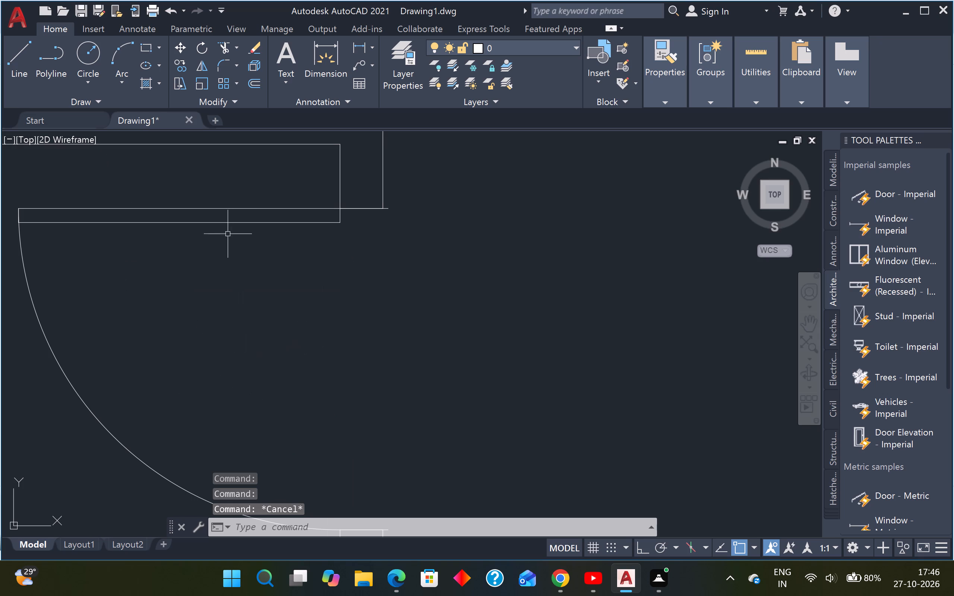
left_click(221, 195)
left_click(195, 241)
key("m")
key("space")
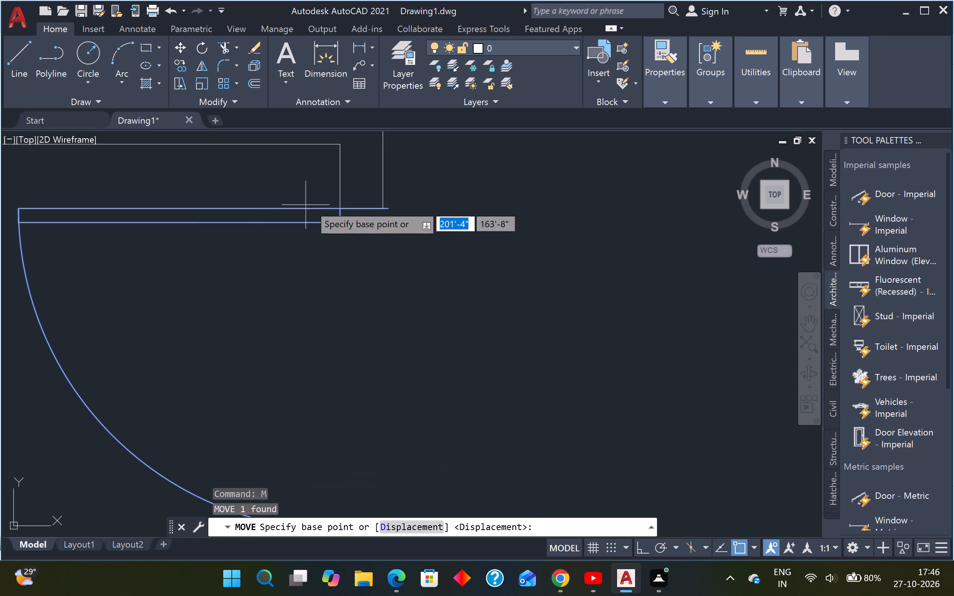
scroll(385, 207, "up", 3)
left_click(397, 215)
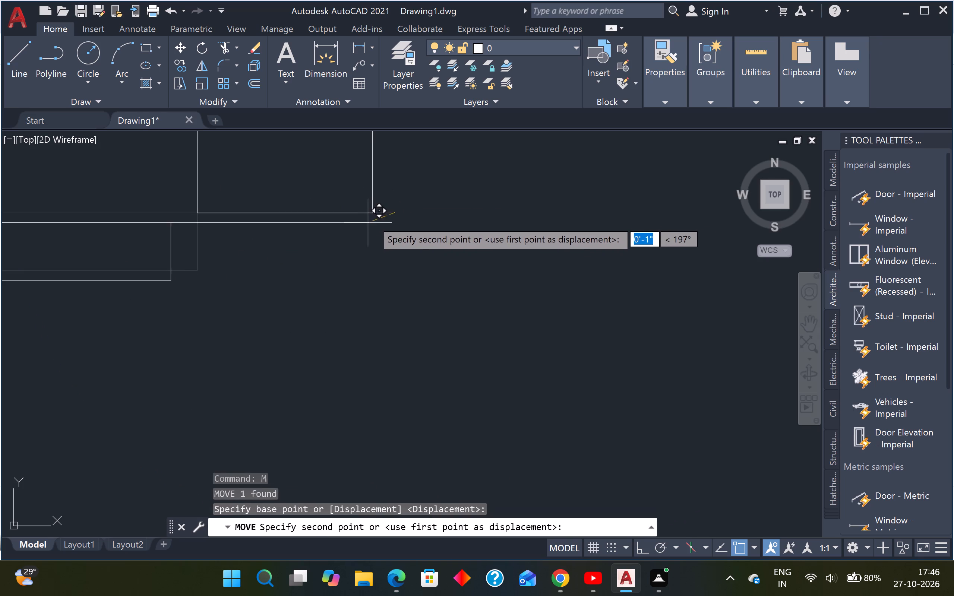
left_click(376, 210)
key("Escape")
Flip the hinge of the small corner room's door within the lower-left room to the upper end of its opening.
scroll(375, 209, "down", 9)
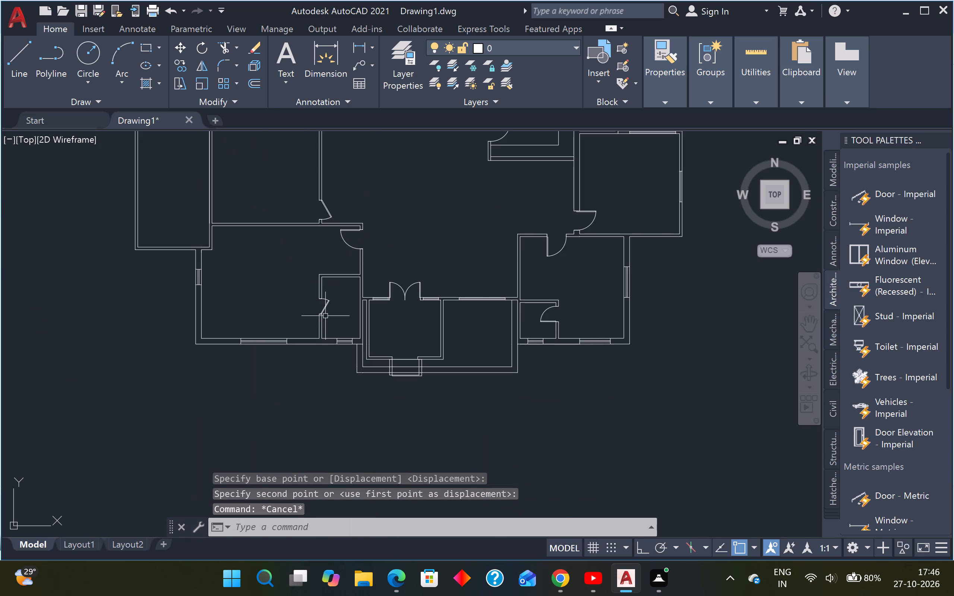
scroll(322, 298, "up", 3)
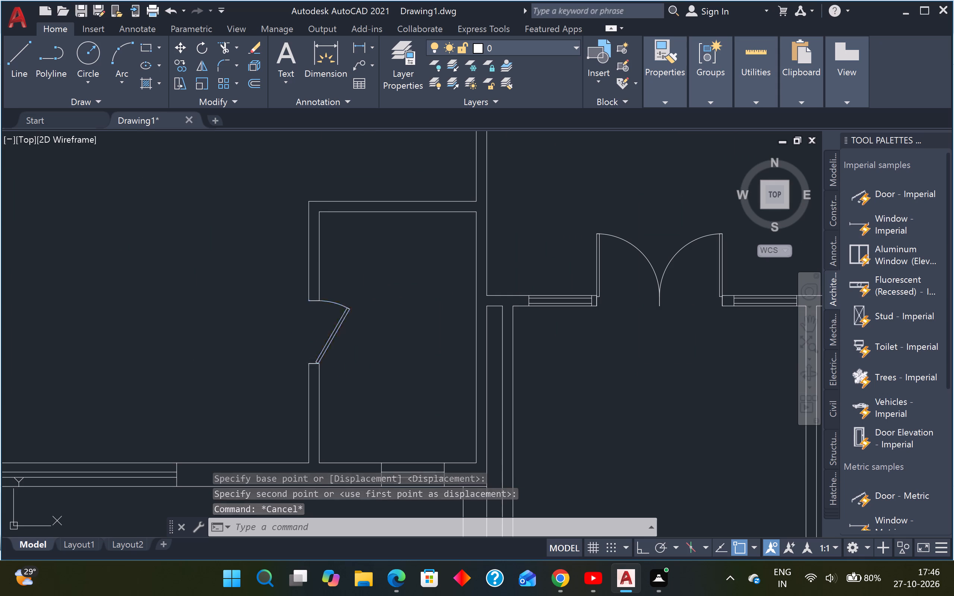
left_click(342, 316)
scroll(304, 333, "up", 2)
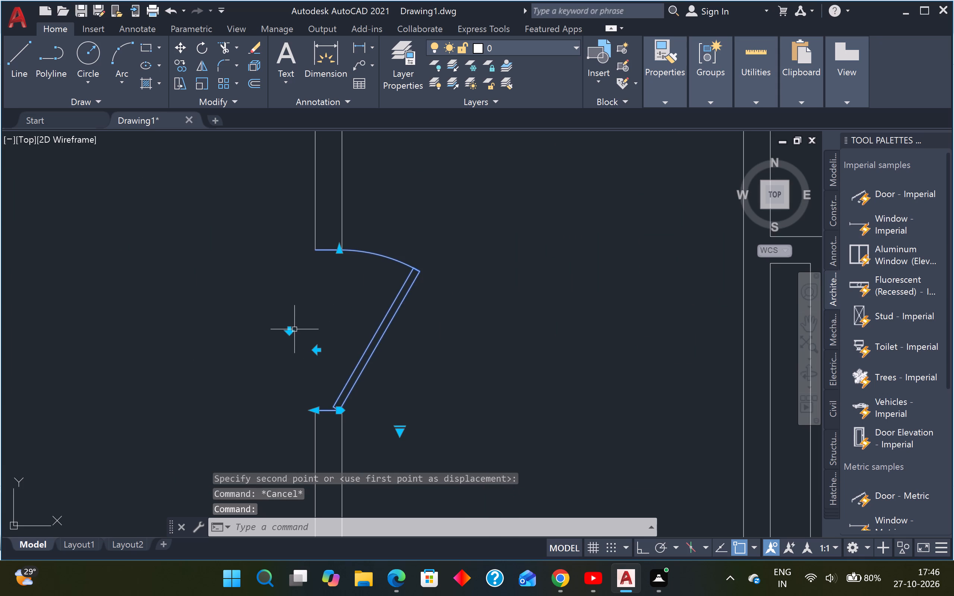
left_click(291, 331)
key("Escape")
Set the small corner room's door within the lower-left room to Open 90º.
left_click(361, 299)
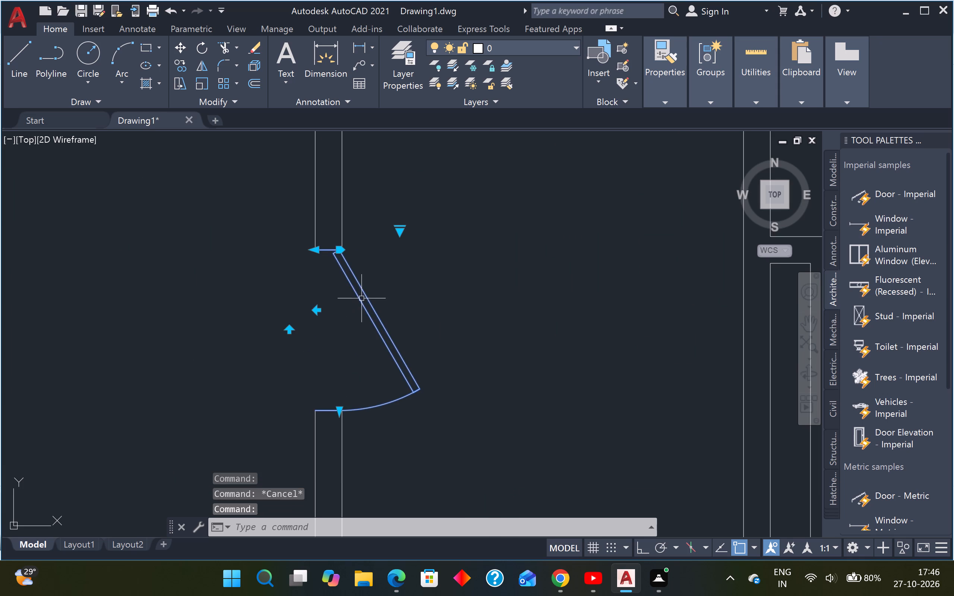
left_click(401, 230)
left_click(434, 283)
key("Escape")
Set the door in the middle-left room's hall-side wall to Open 90º.
scroll(416, 278, "down", 5)
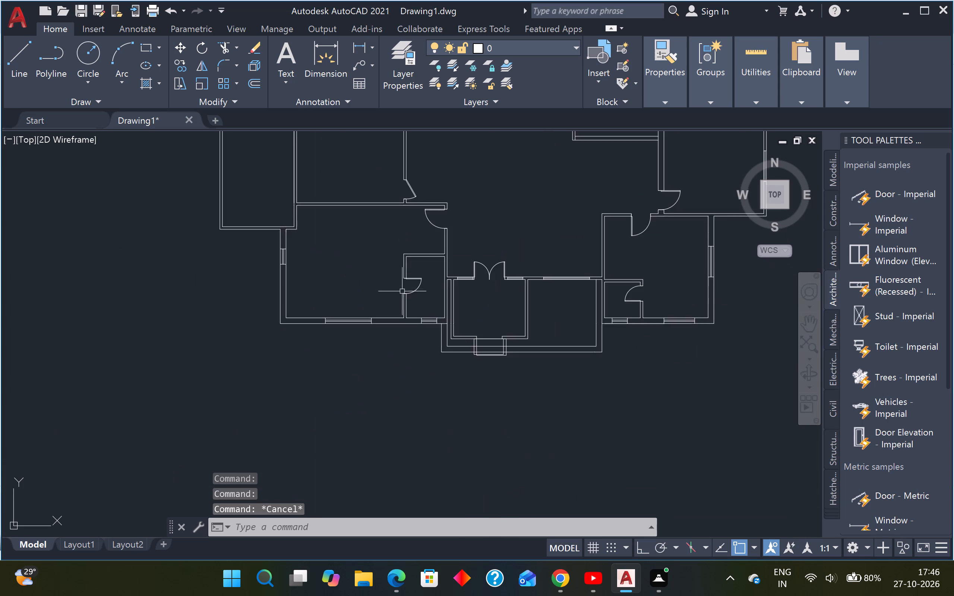
scroll(406, 256, "down", 2)
middle_click_drag(395, 255, 382, 314)
scroll(397, 298, "up", 1)
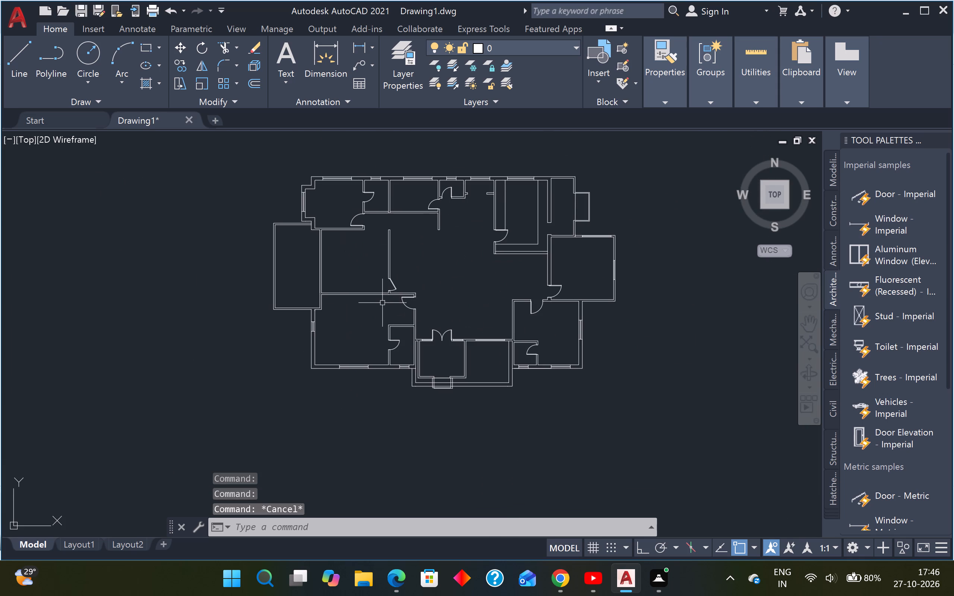
scroll(398, 294, "up", 4)
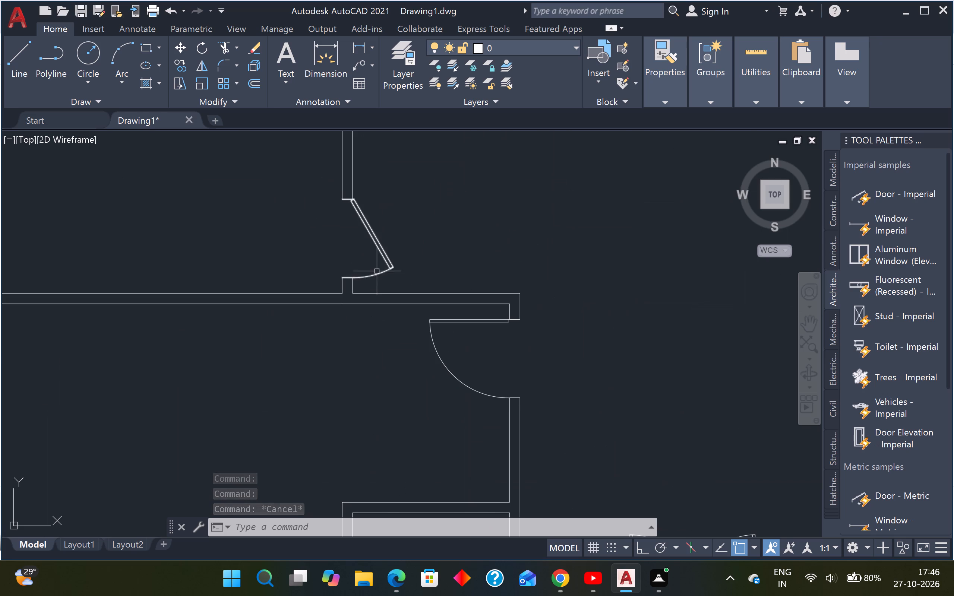
left_click(379, 248)
left_click(385, 190)
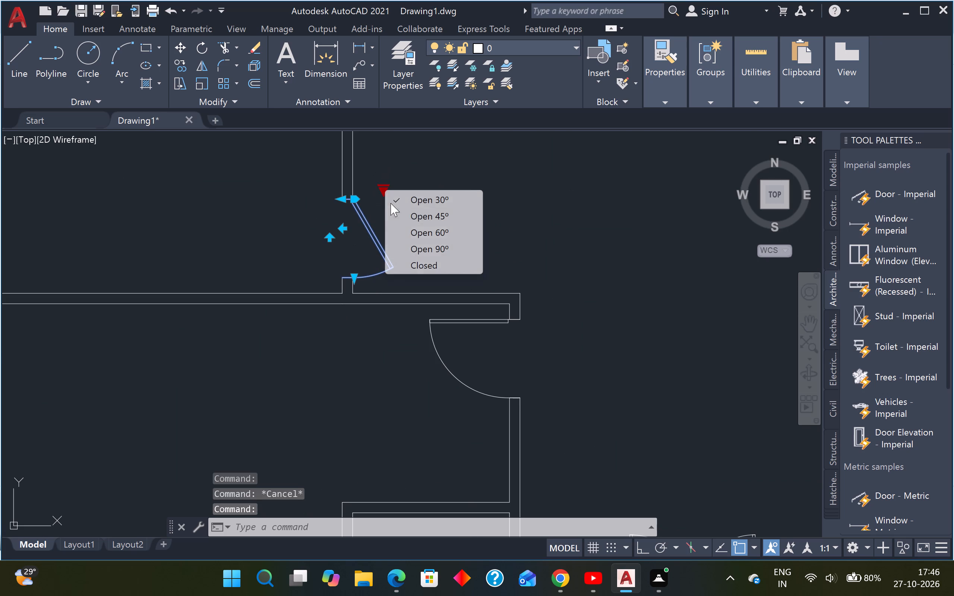
left_click(432, 254)
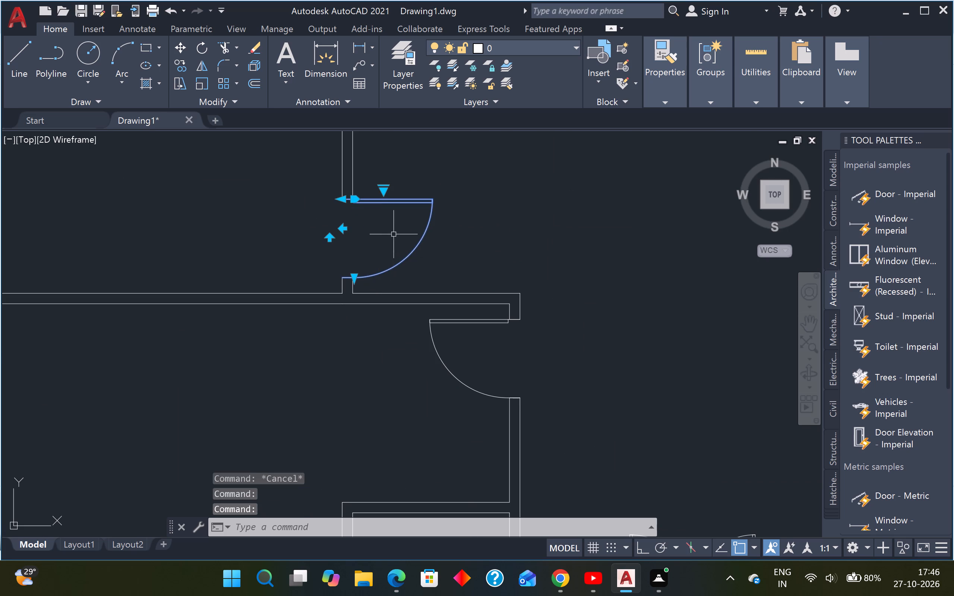
key("Escape")
Review the doors across the whole floor plan.
scroll(382, 237, "down", 3)
scroll(410, 253, "down", 3)
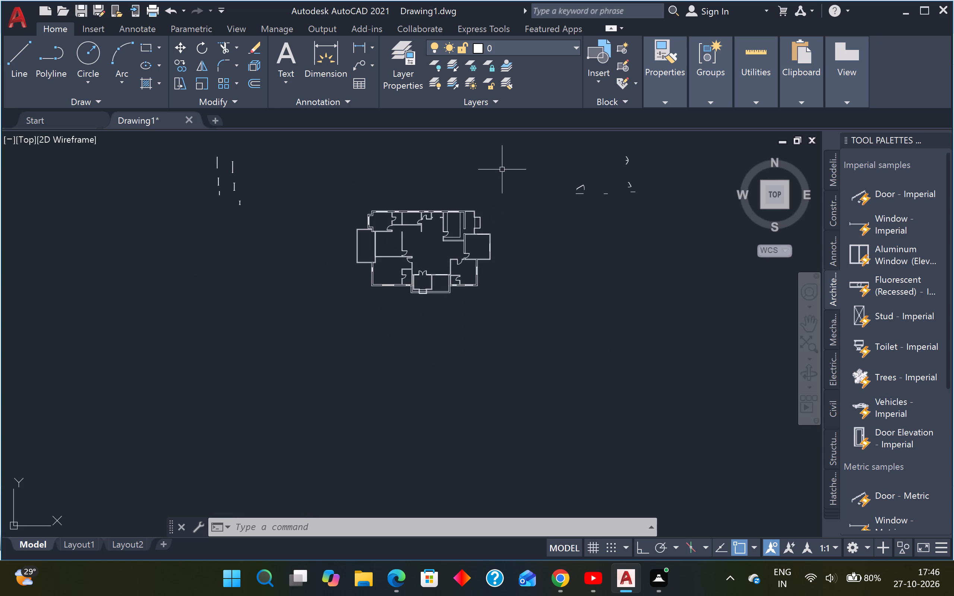
scroll(502, 169, "down", 2)
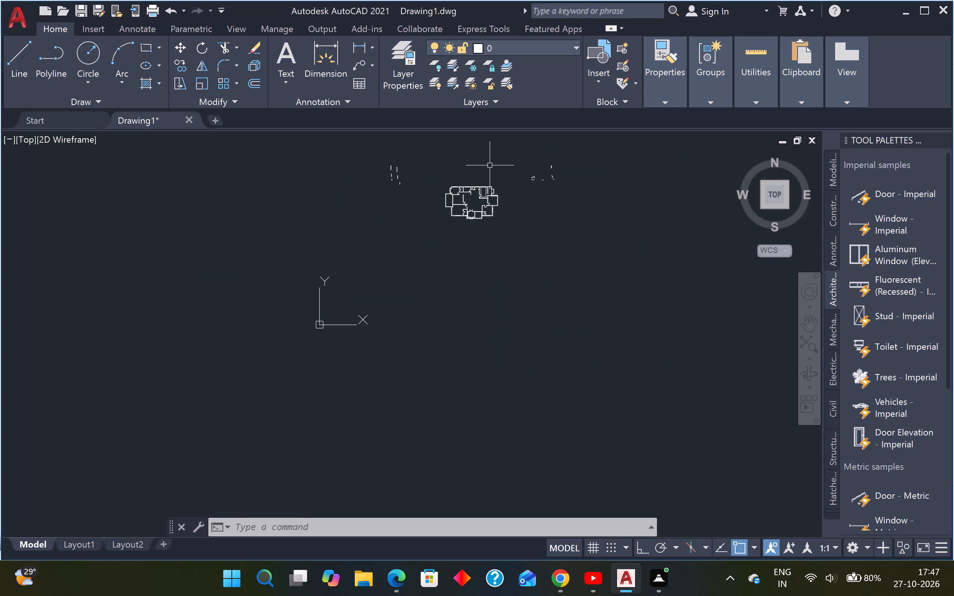
middle_click_drag(490, 164, 413, 213)
scroll(489, 164, "up", 1)
scroll(386, 299, "up", 2)
middle_click_drag(380, 244, 287, 276)
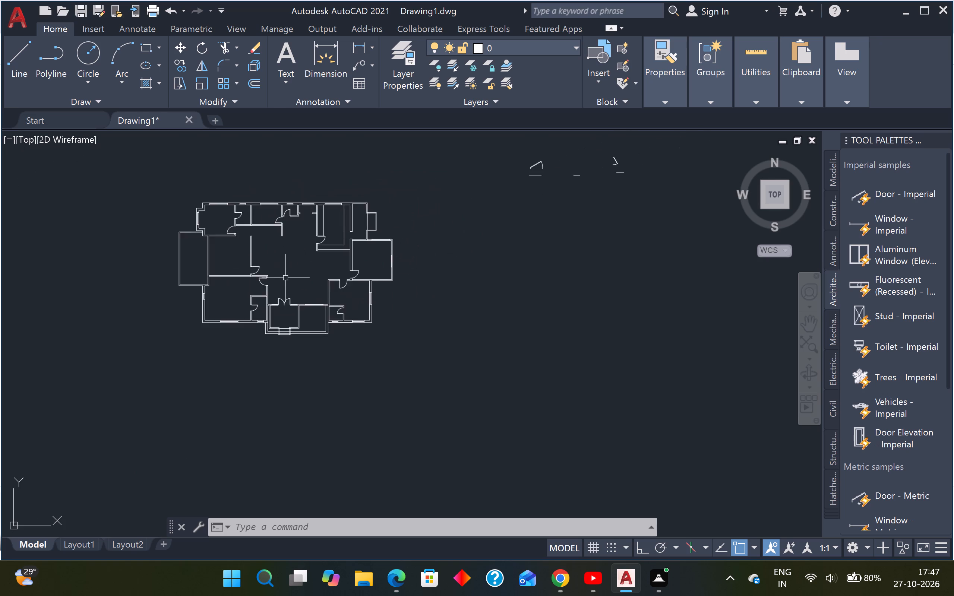
scroll(290, 279, "up", 1)
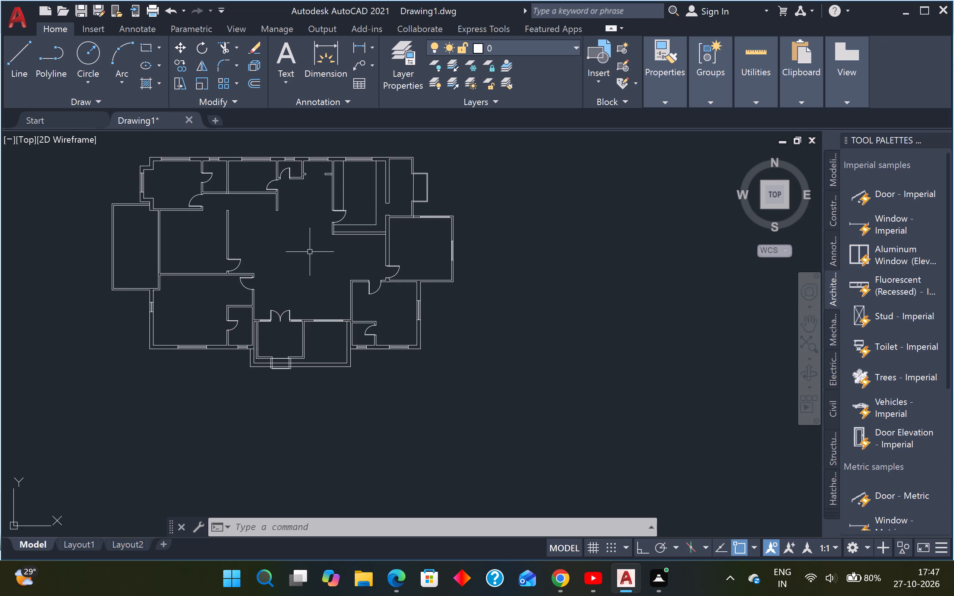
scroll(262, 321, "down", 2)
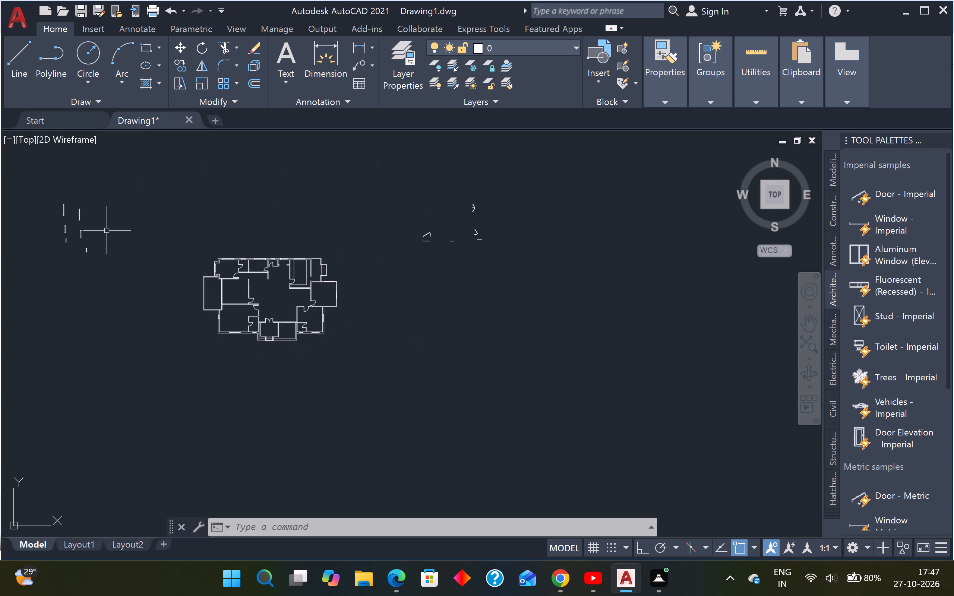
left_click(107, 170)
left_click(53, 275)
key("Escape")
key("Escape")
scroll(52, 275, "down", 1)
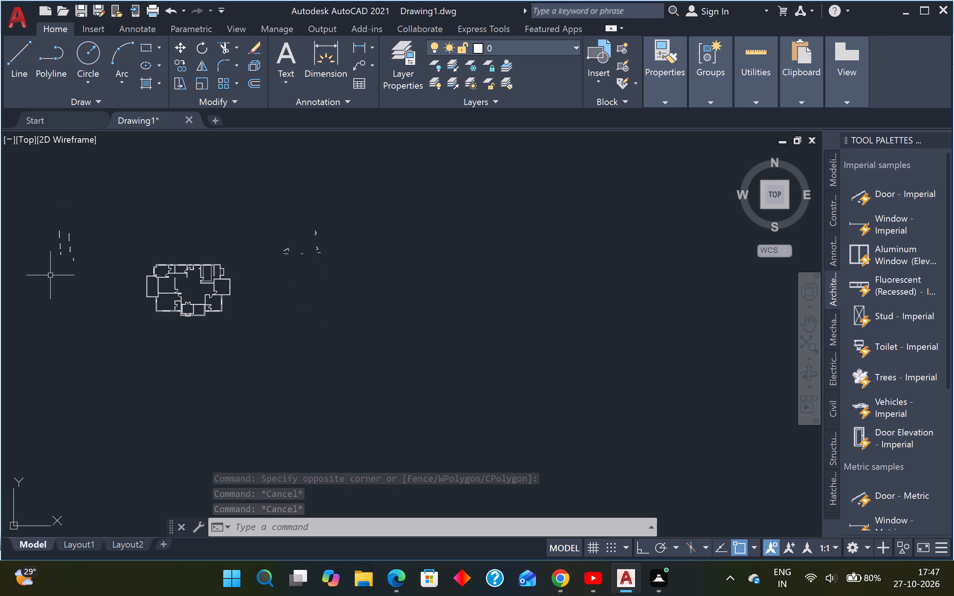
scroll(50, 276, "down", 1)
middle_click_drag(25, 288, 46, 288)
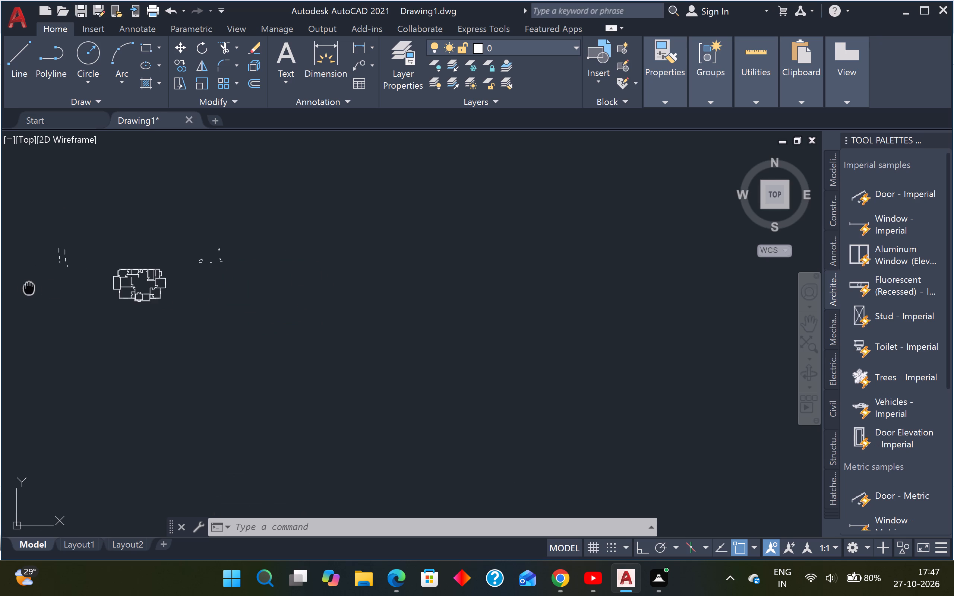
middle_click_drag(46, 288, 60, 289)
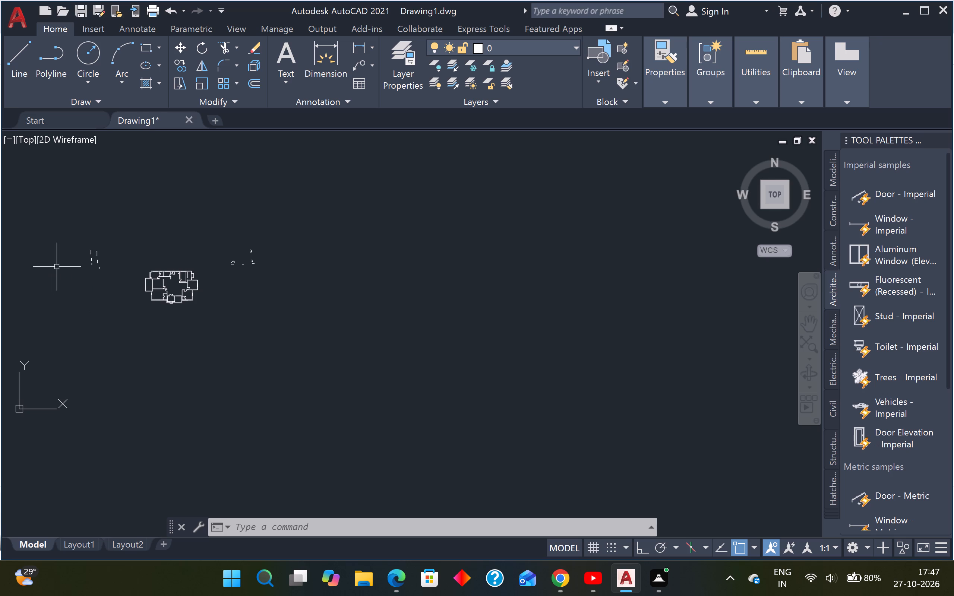
Measure the length of the upper-left room's lower wall, from its inner corner to just before the door.
scroll(109, 283, "up", 2)
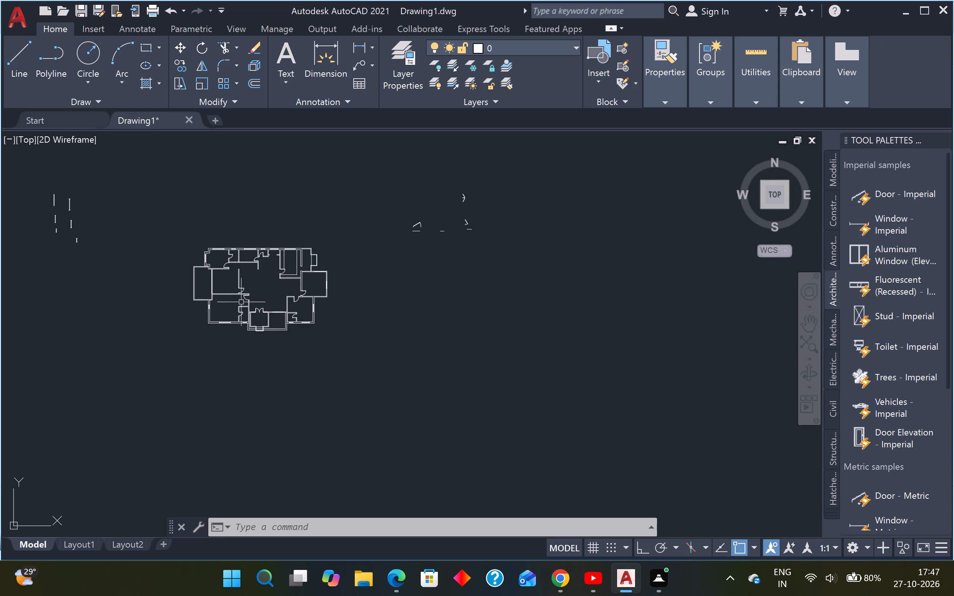
scroll(246, 296, "down", 1)
scroll(252, 300, "up", 1)
key("Escape")
key("Escape")
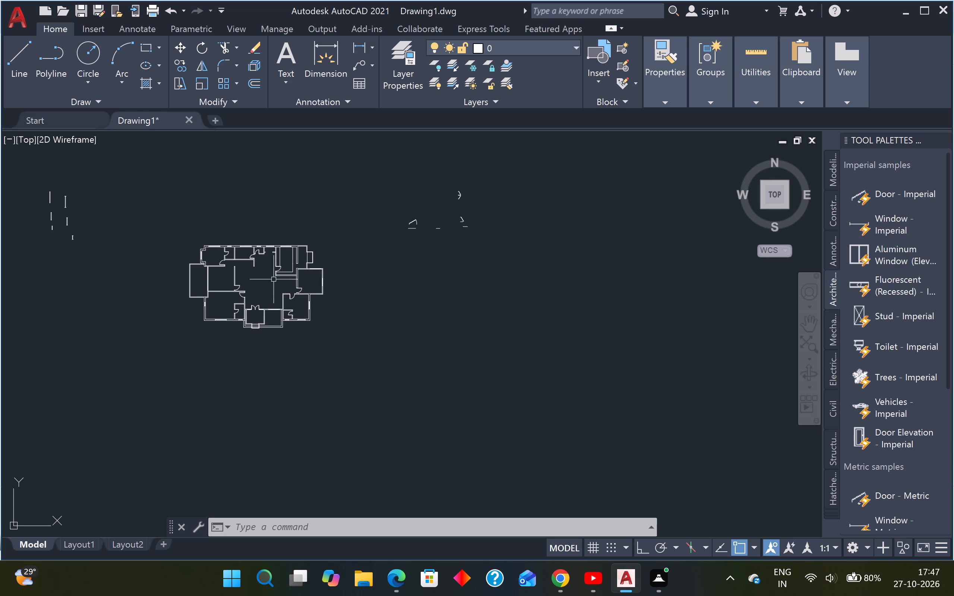
scroll(188, 280, "up", 2)
type("DLI")
key("space")
scroll(256, 213, "up", 3)
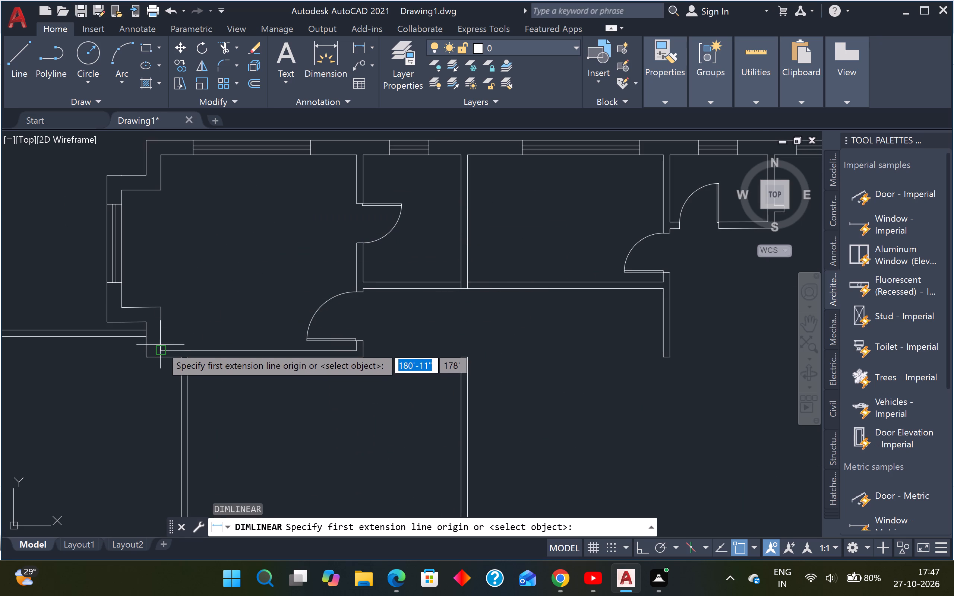
left_click(160, 349)
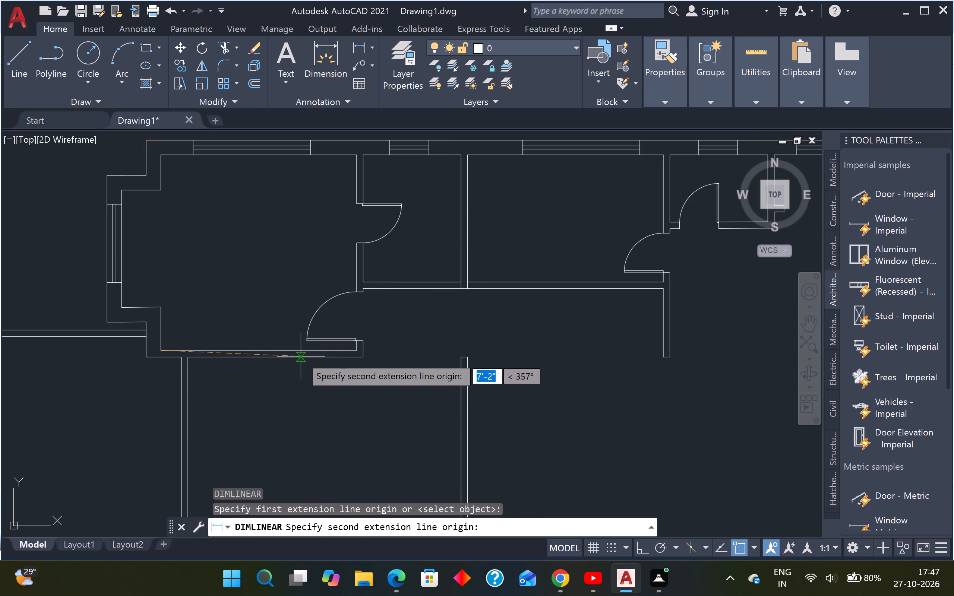
left_click(290, 350)
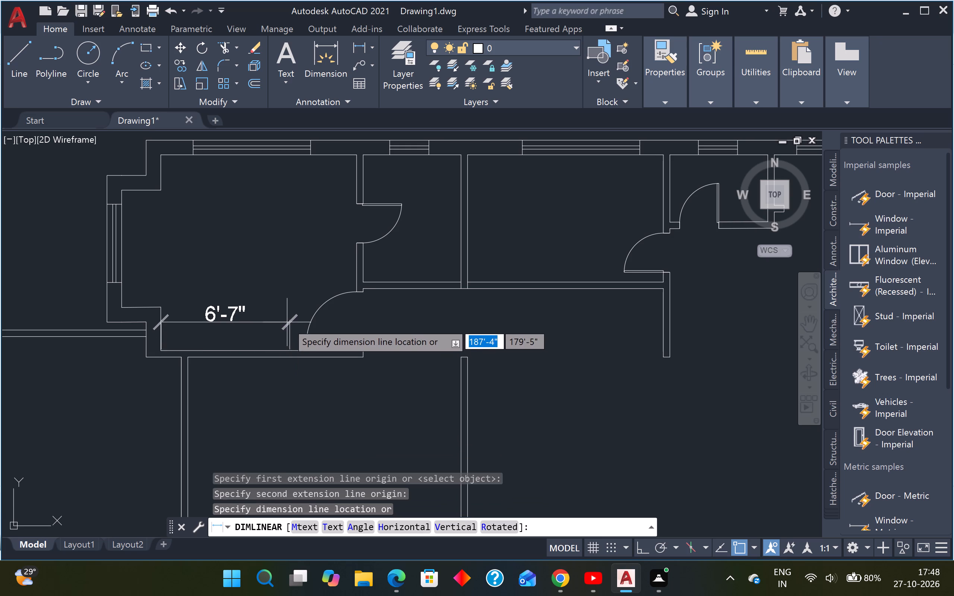
key("Escape")
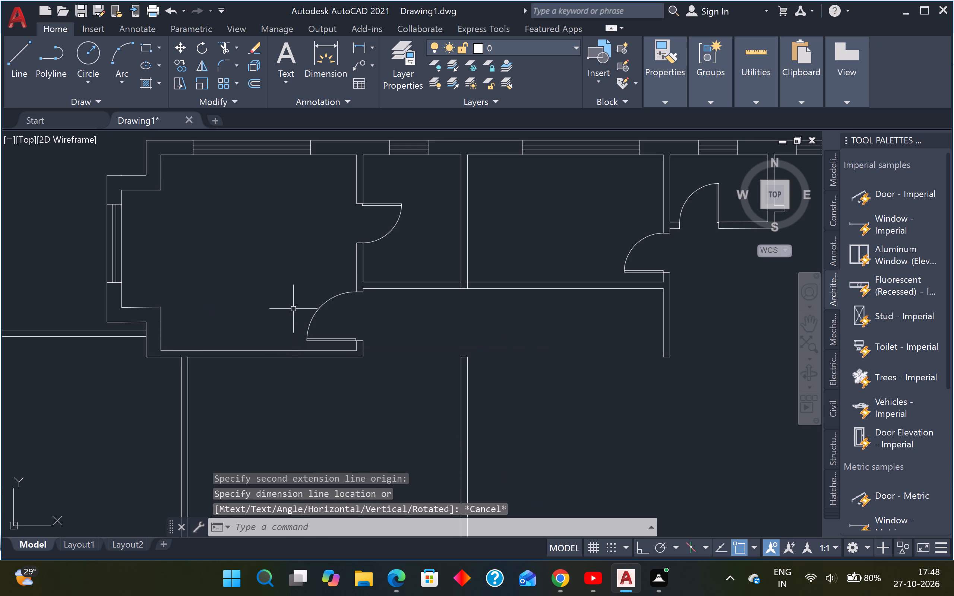
Draw a 6' by 21" rectangle in the empty area beside the floor plan.
scroll(293, 308, "down", 1)
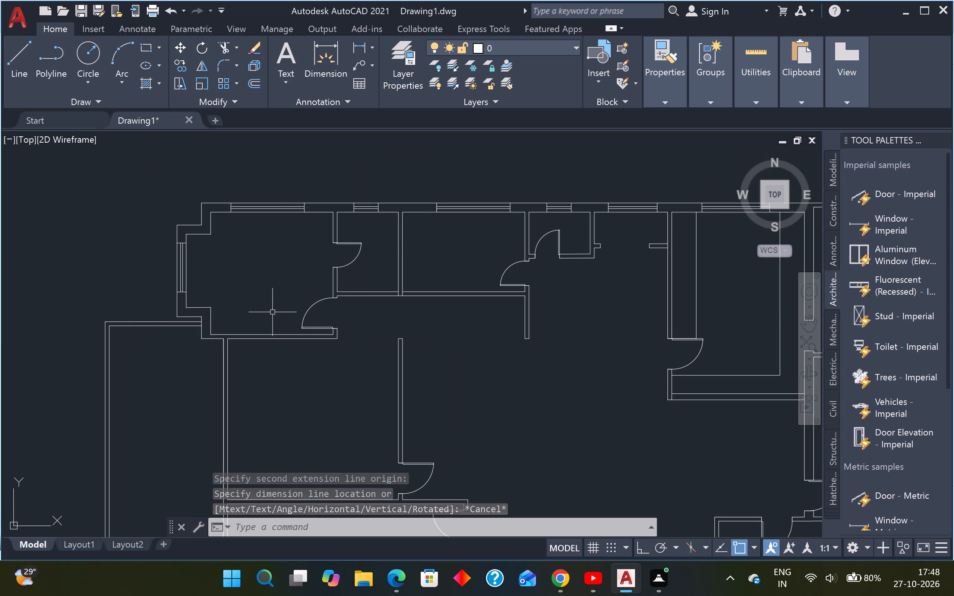
scroll(270, 311, "down", 2)
middle_click_drag(207, 331, 319, 278)
scroll(305, 280, "down", 2)
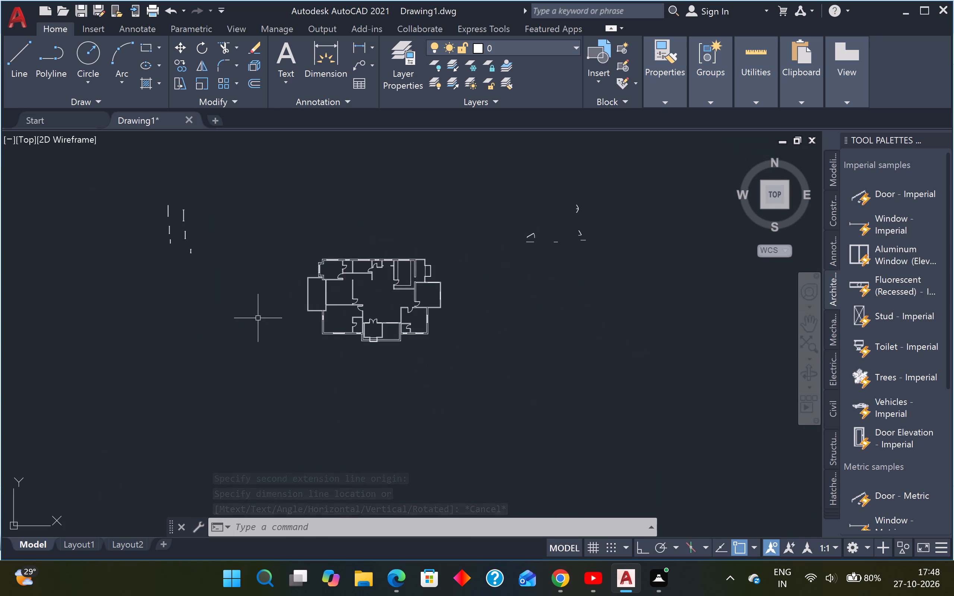
key("Escape")
key("Escape")
type("REC")
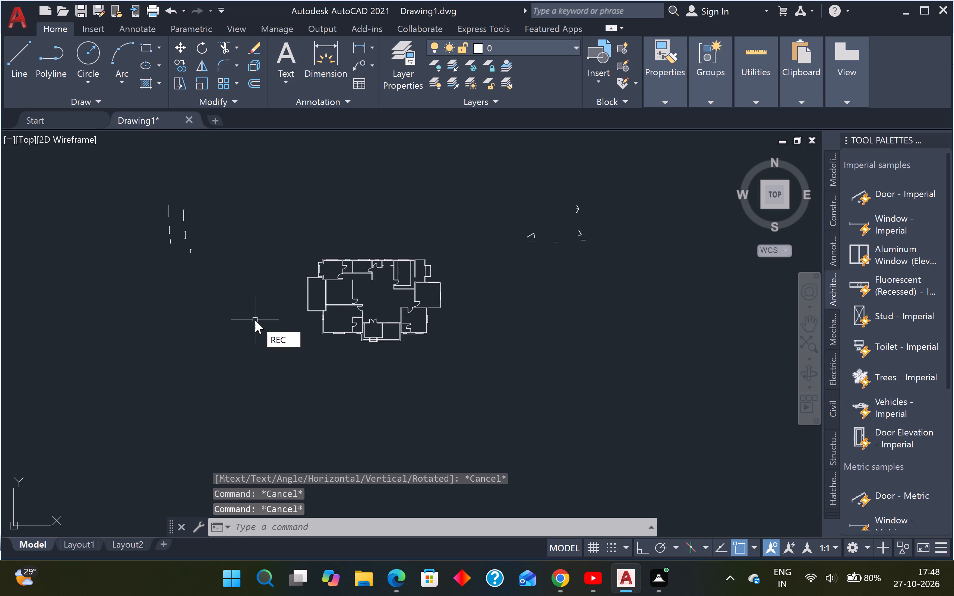
key("space")
left_click(167, 293)
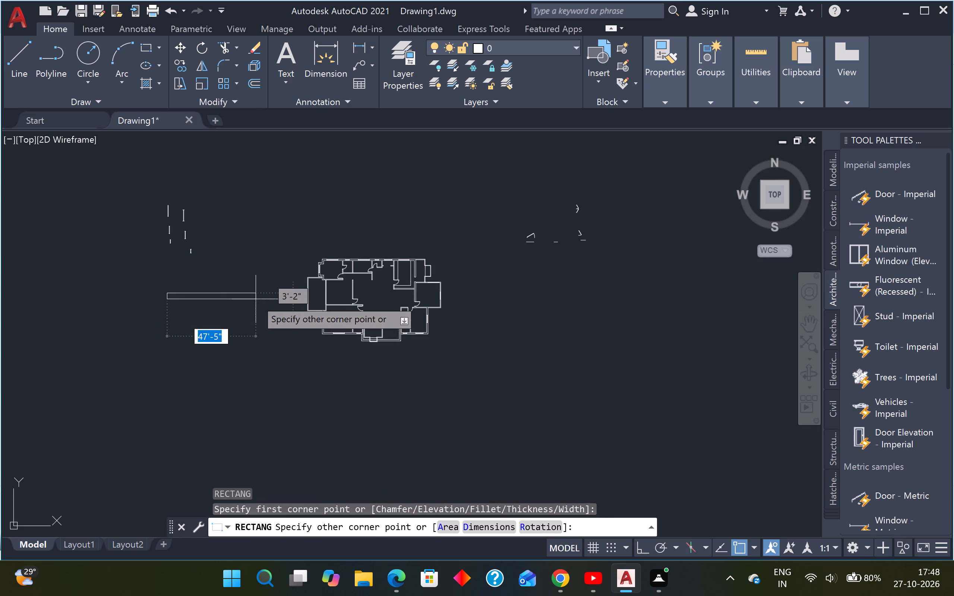
type("6'")
key("Tab")
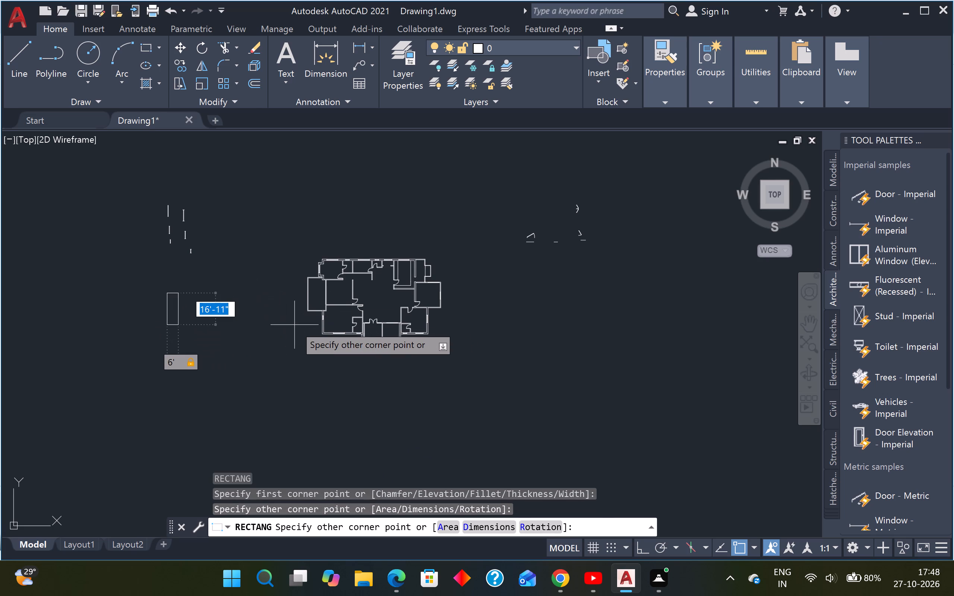
type("21\"")
key("Return")
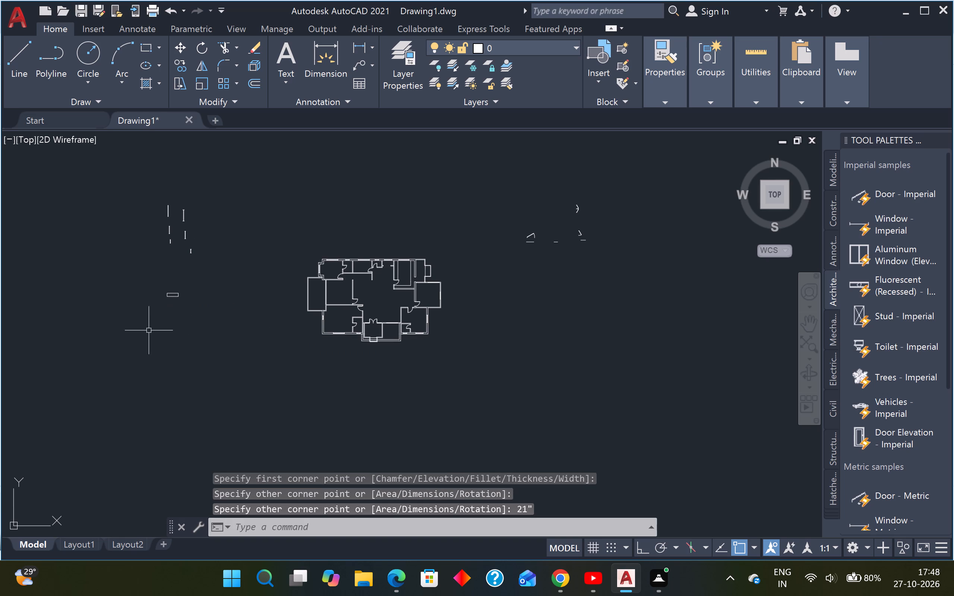
Draw a lengthwise centre line across the rectangle between the midpoints of its short sides.
scroll(153, 310, "up", 1)
scroll(180, 288, "up", 3)
type("L")
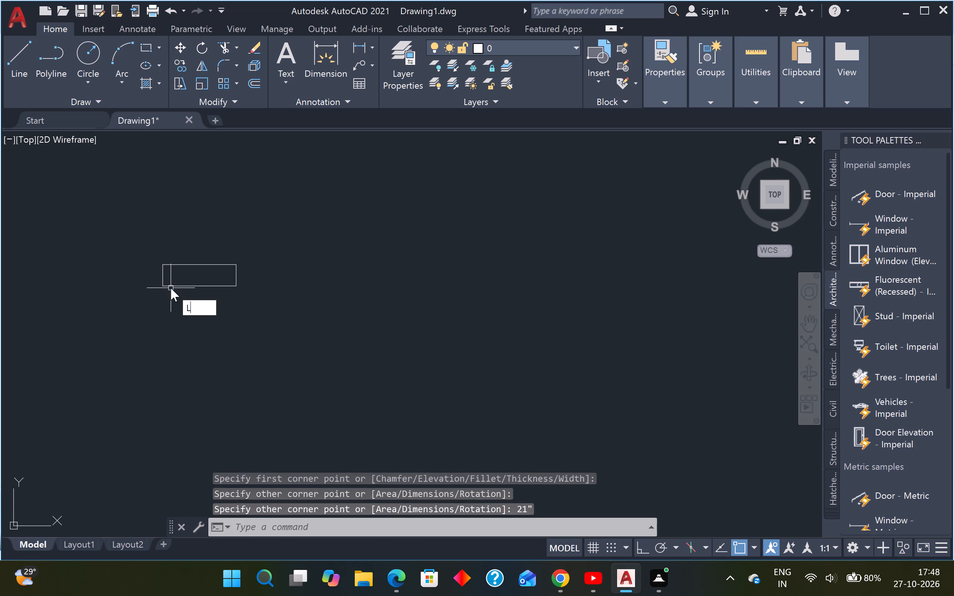
key("space")
scroll(163, 279, "up", 3)
left_click(163, 262)
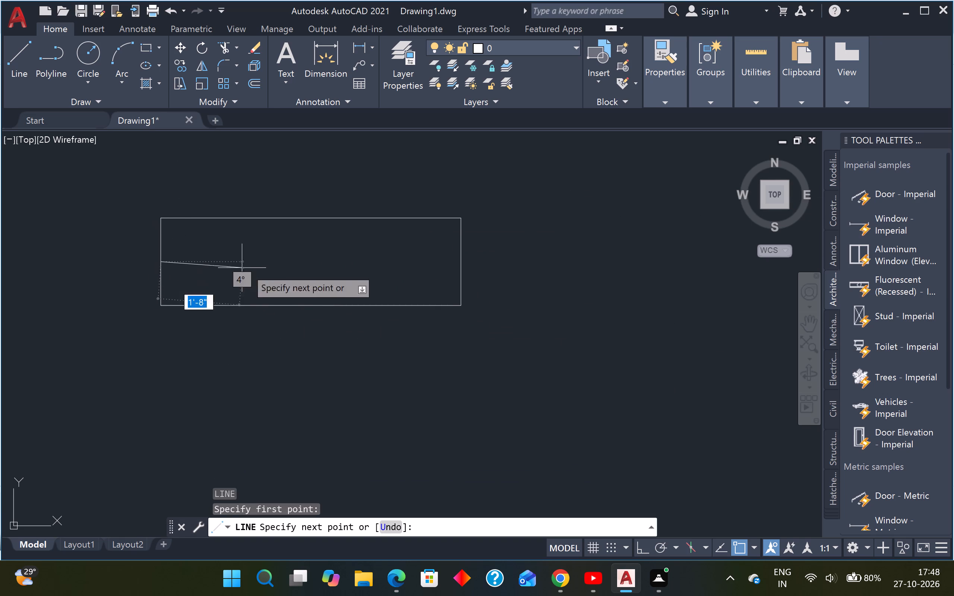
left_click(458, 257)
key("Escape")
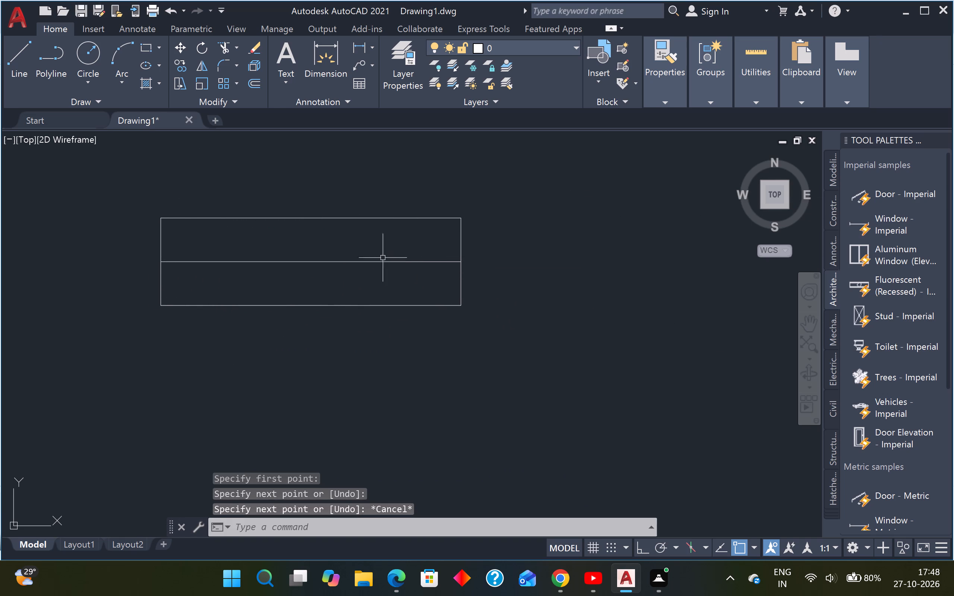
Explode the rectangle into separate lines.
left_click(389, 191)
left_click(321, 254)
type("EX")
key("Down")
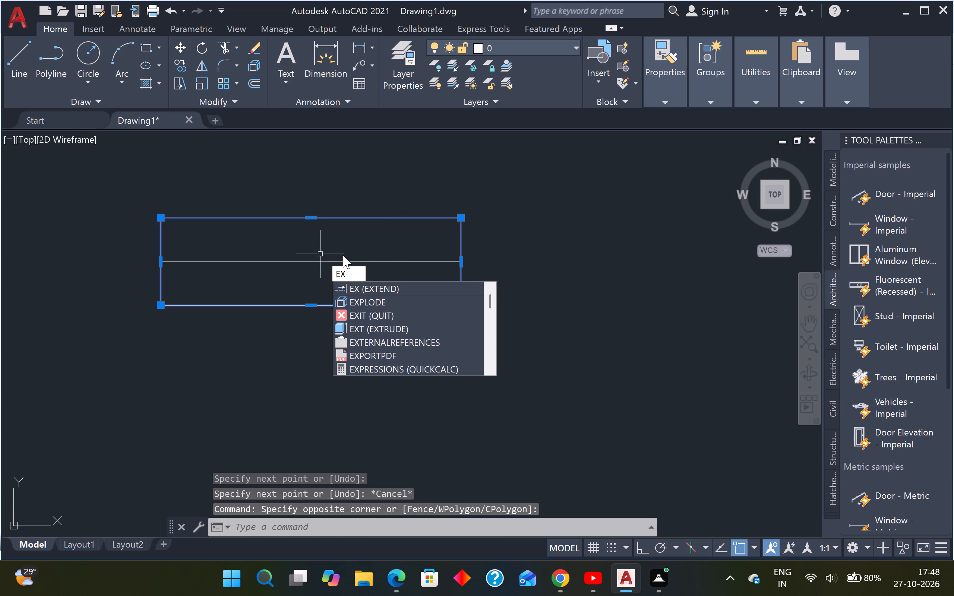
key("Return")
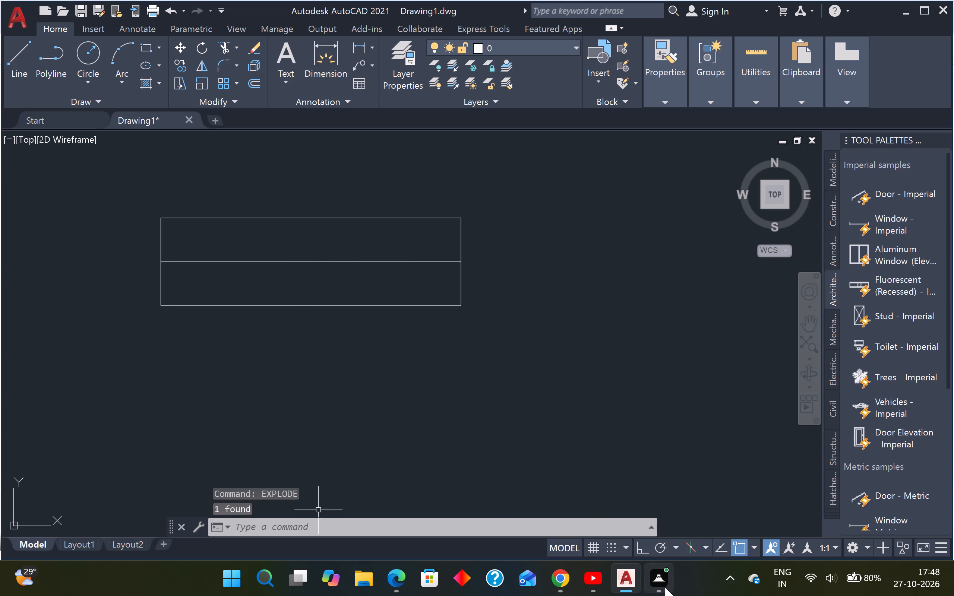
key("Escape")
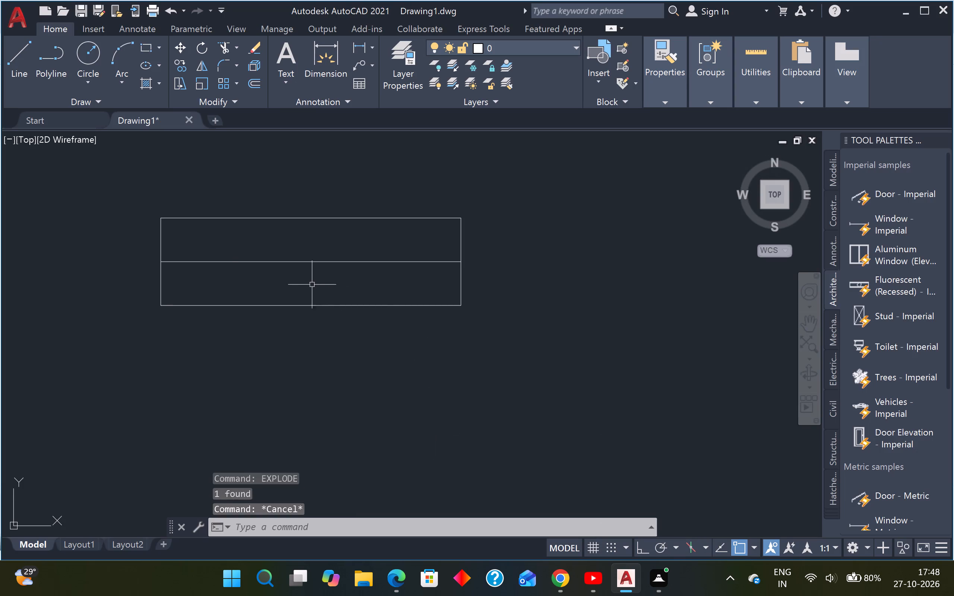
key("Escape")
Array-copy the rectangle's left edge as 40 items, fitted along the bottom edge up to the lower-right corner.
left_click(172, 225)
left_click(123, 247)
key("c")
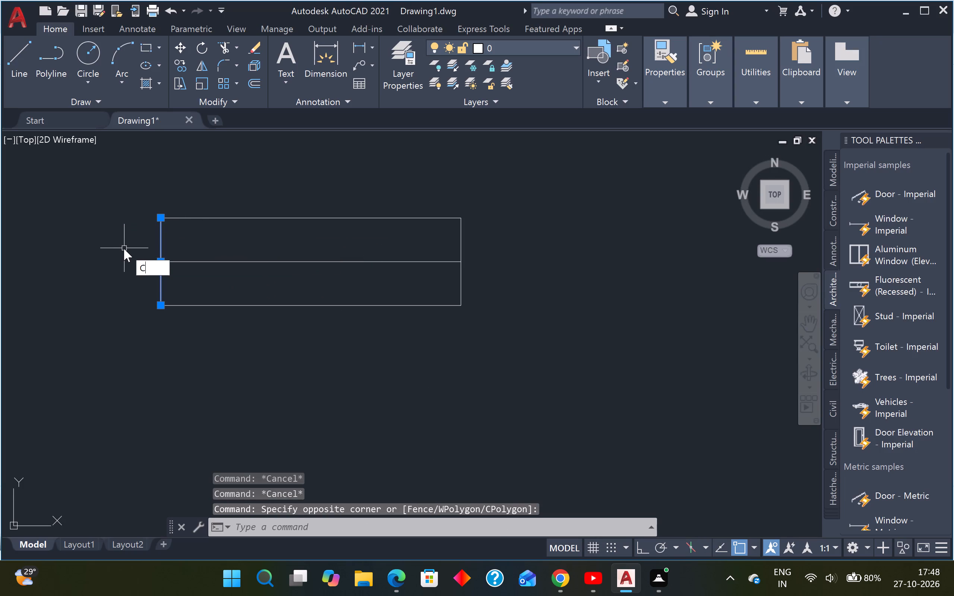
key("o")
key("Return")
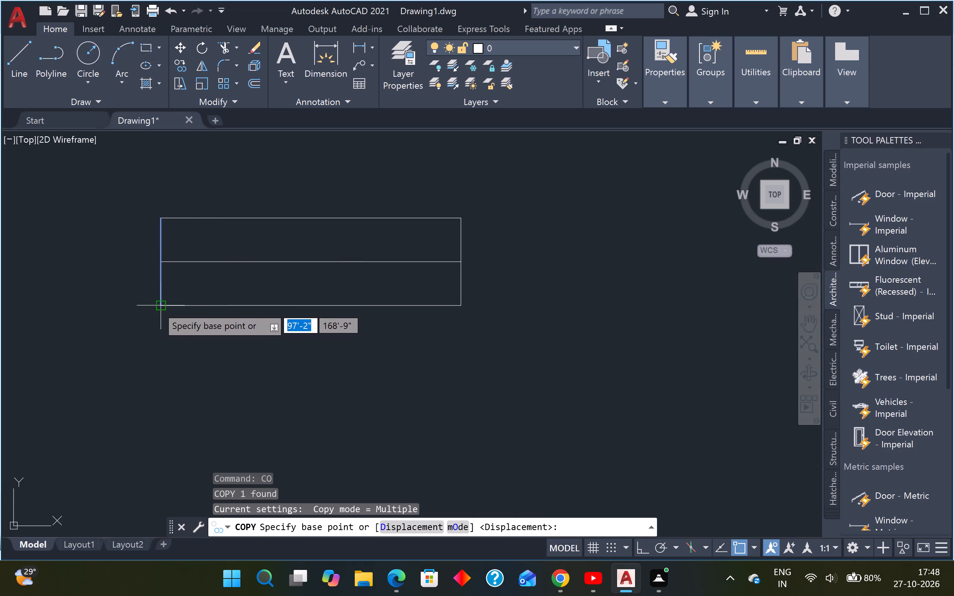
left_click(157, 306)
type("A")
key("space")
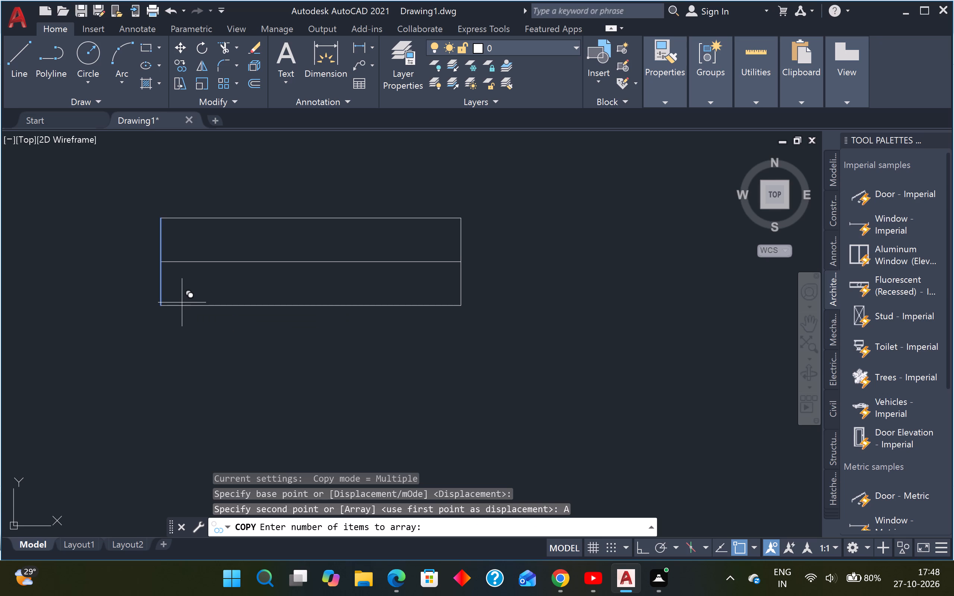
type("40")
key("Return")
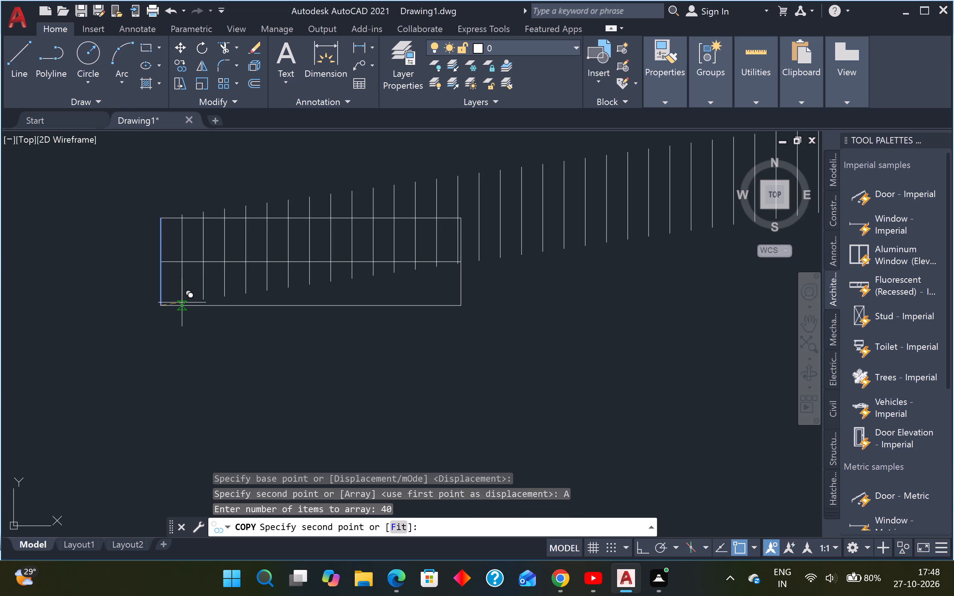
type("F")
key("space")
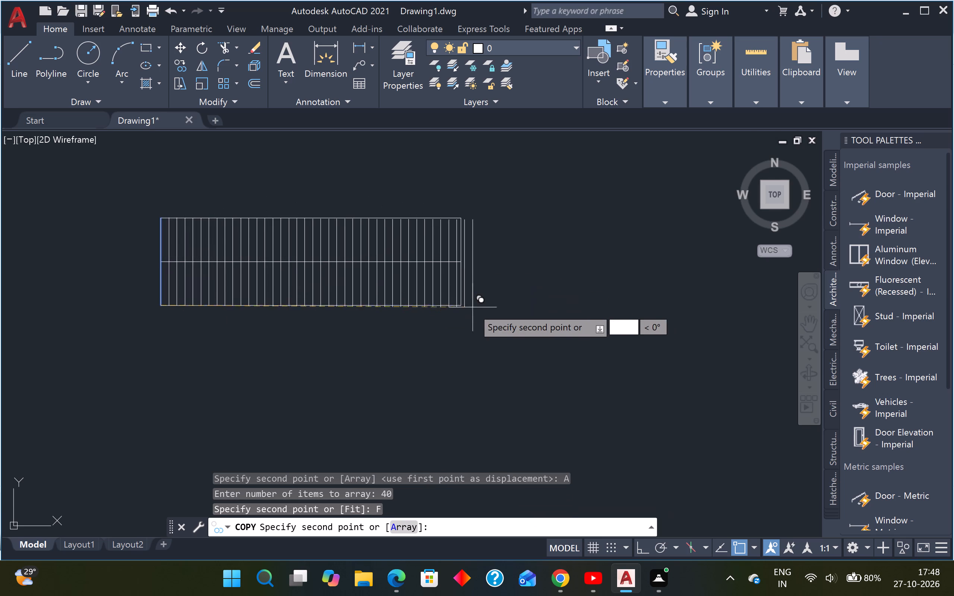
scroll(455, 303, "up", 3)
left_click(482, 311)
key("Escape")
scroll(479, 307, "down", 2)
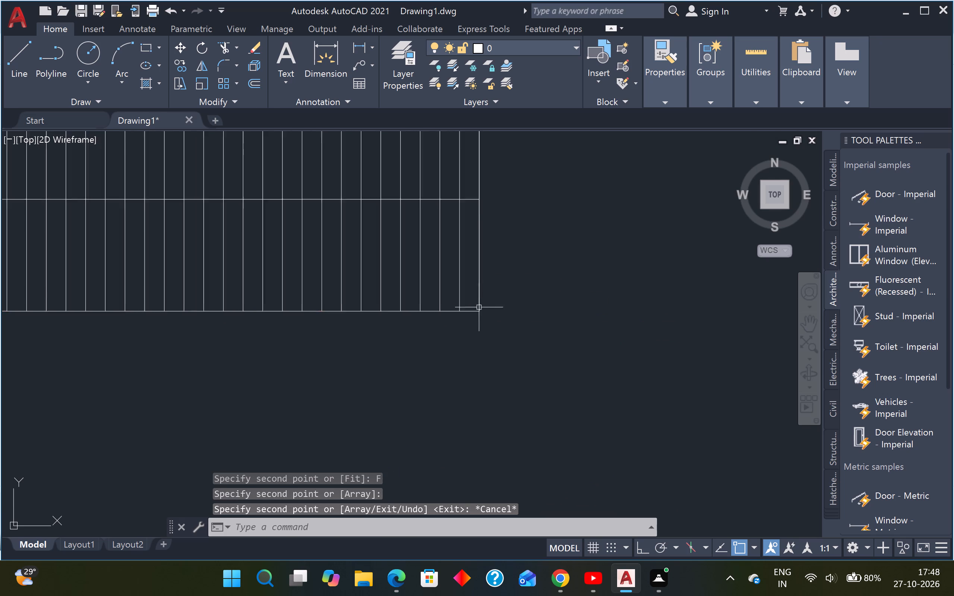
Offset the rectangle's top and bottom edges 3" inward.
scroll(478, 308, "down", 3)
key("o")
key("space")
type("3\"")
key("Return")
scroll(487, 307, "up", 1)
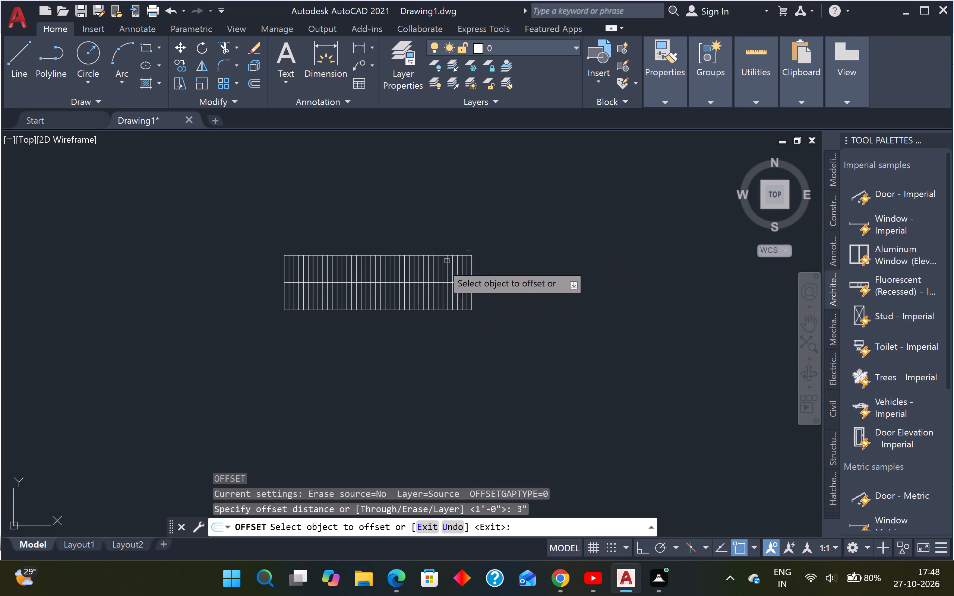
scroll(428, 273, "up", 3)
left_click(445, 194)
left_click(445, 235)
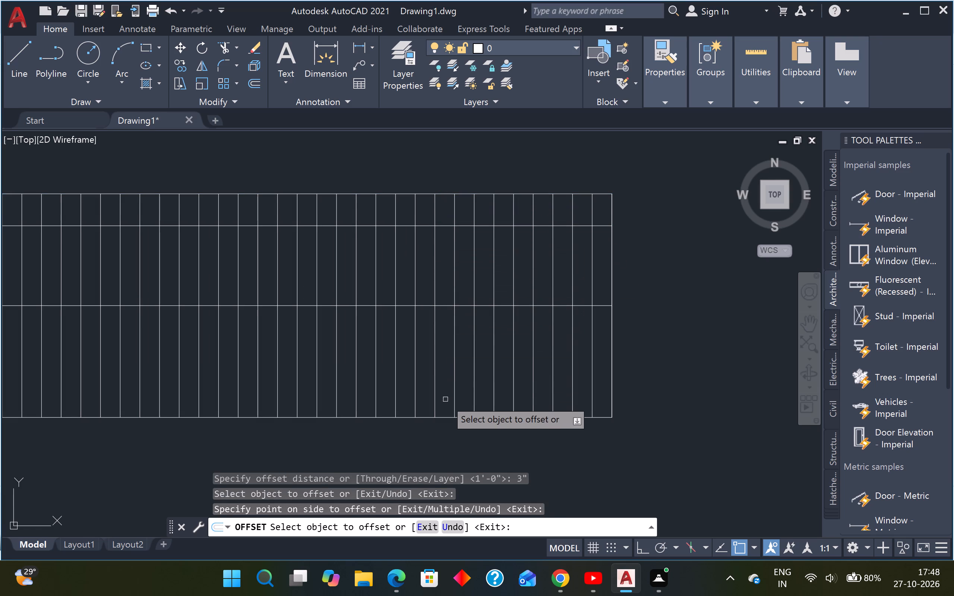
left_click(450, 416)
left_click_drag(440, 387, 442, 382)
key("Escape")
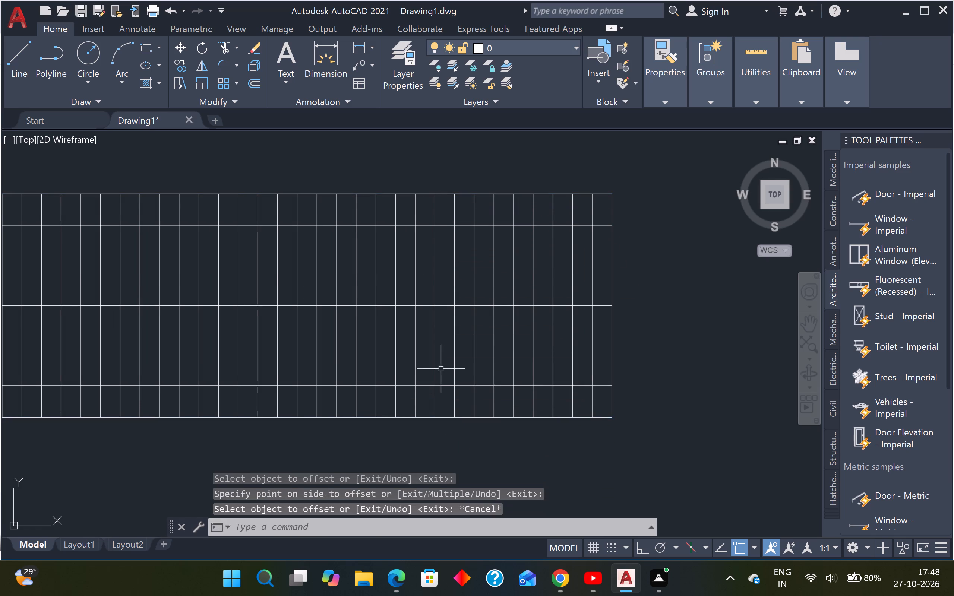
Trim the arrayed lines out of the upper 3" strip and cut off the upper offset line's right end segment.
scroll(440, 369, "down", 3)
key("Escape")
type("TR")
key("space")
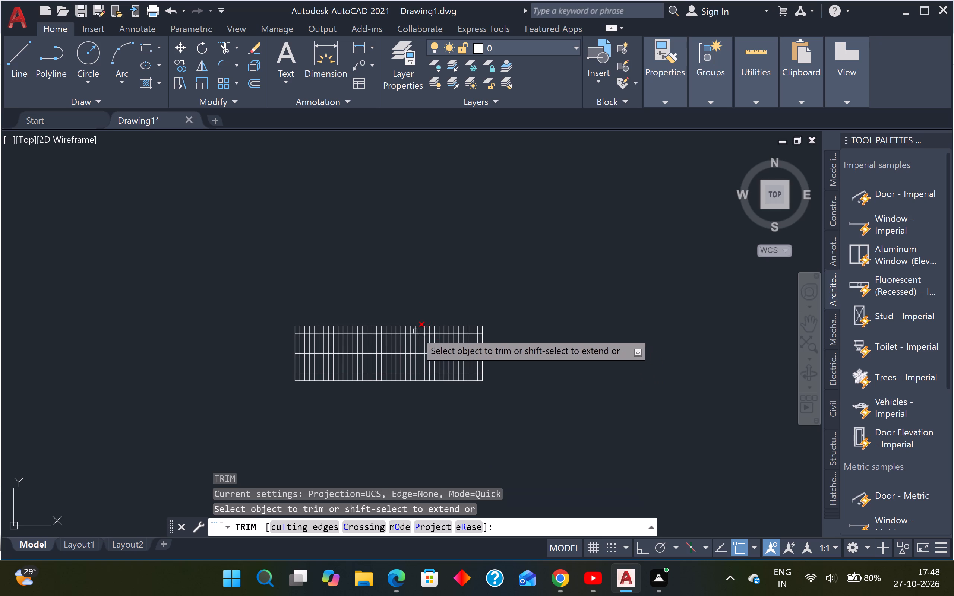
scroll(285, 333, "up", 3)
scroll(340, 318, "up", 3)
left_click(338, 320)
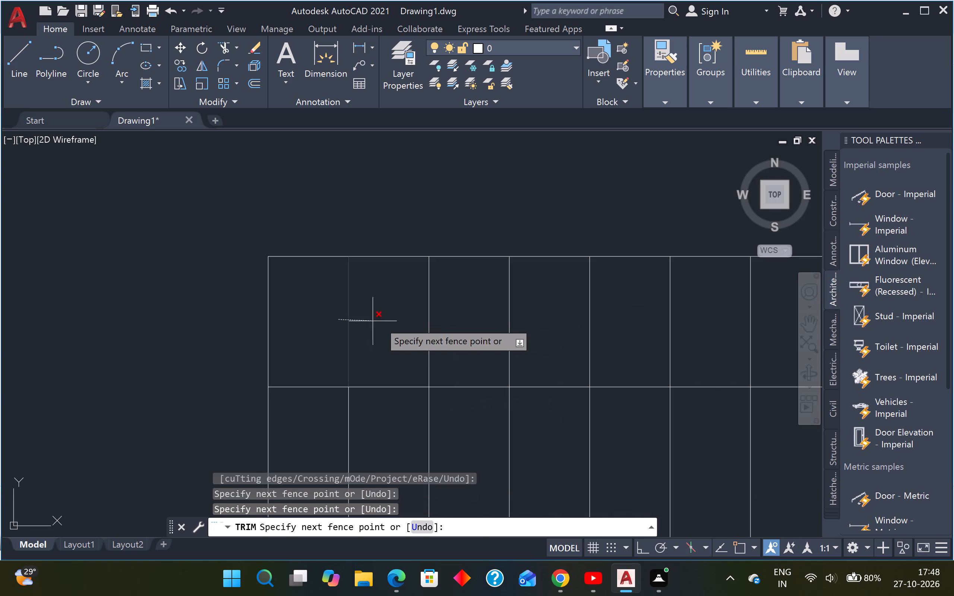
scroll(387, 320, "down", 3)
scroll(542, 320, "down", 2)
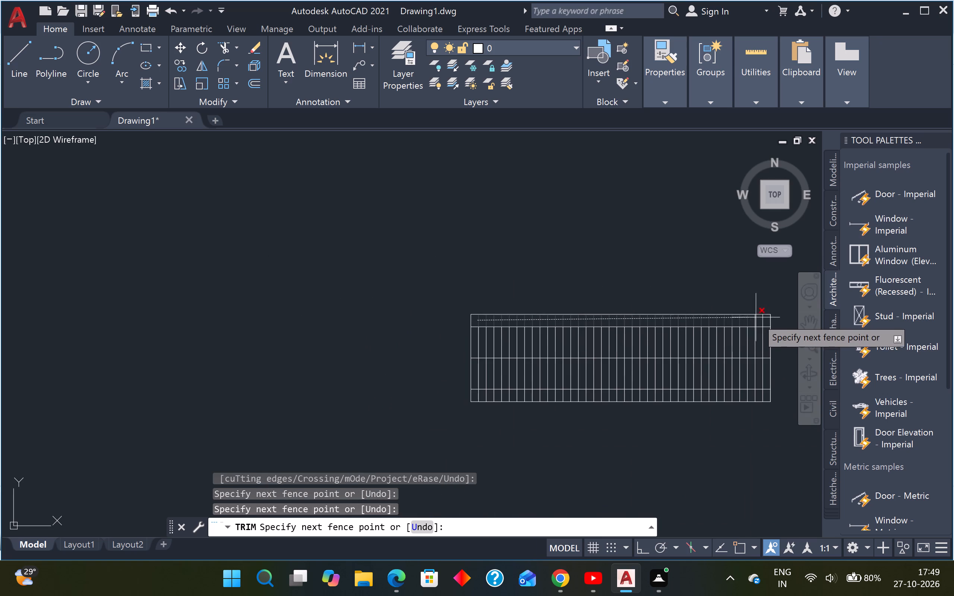
scroll(762, 317, "up", 2)
left_click(768, 320)
left_click(768, 330)
left_click(771, 351)
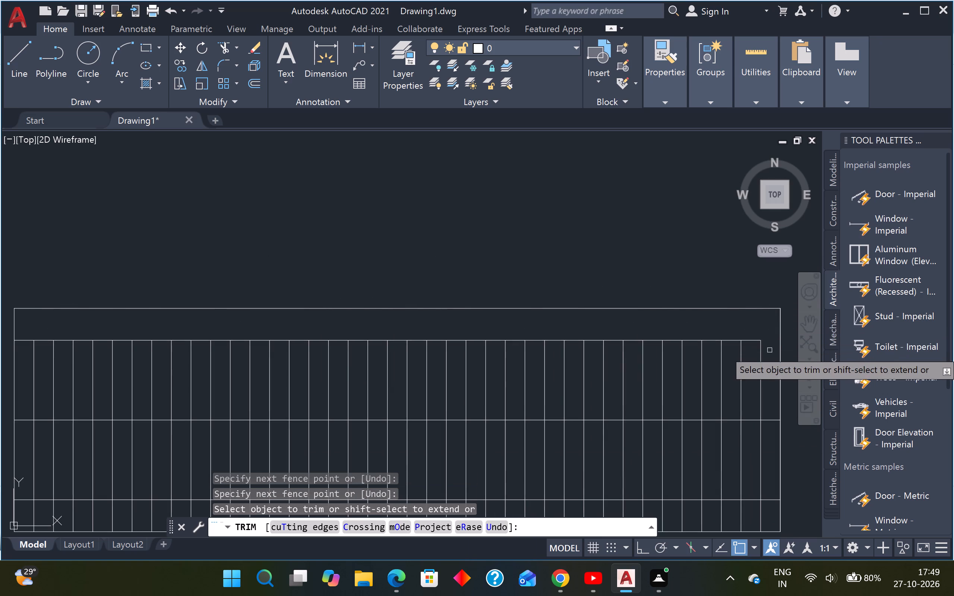
Trim the arrayed lines out of the lower 3" strip and cut off both end segments of the lower offset line.
scroll(767, 353, "down", 3)
scroll(766, 399, "up", 4)
left_click(775, 359)
left_click(768, 384)
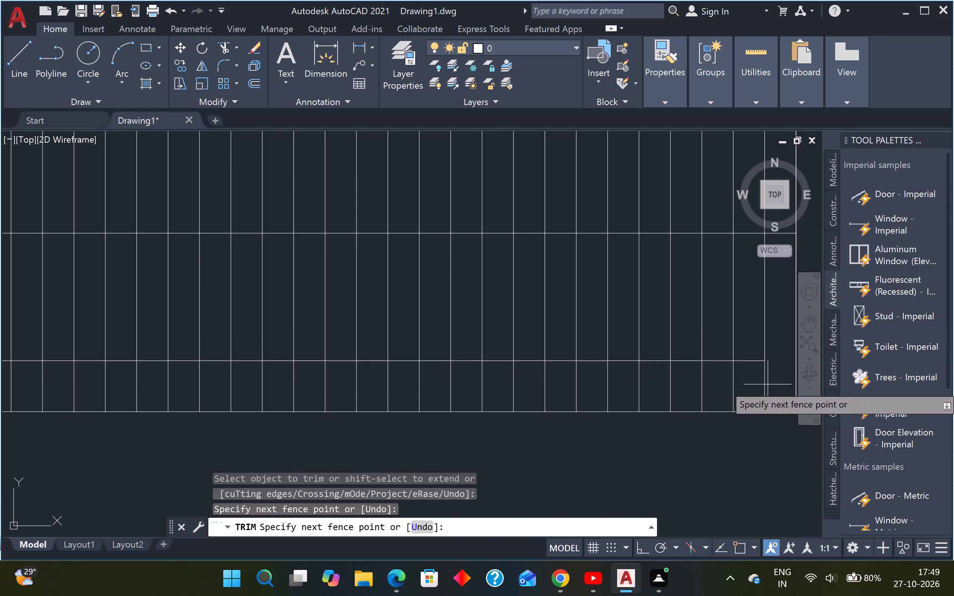
scroll(387, 391, "down", 3)
scroll(192, 395, "up", 3)
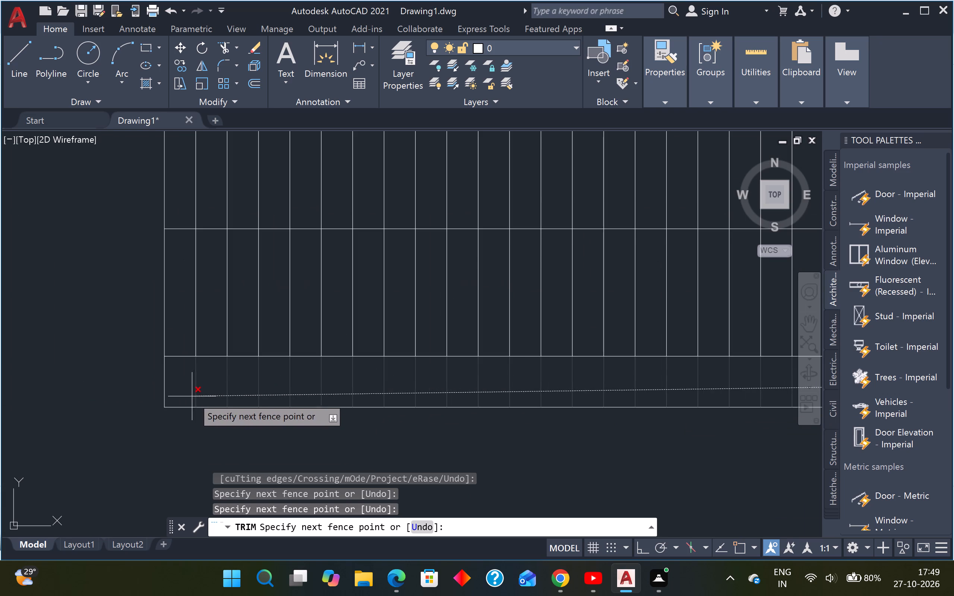
left_click(190, 397)
left_click(184, 374)
left_click(183, 357)
left_click(181, 267)
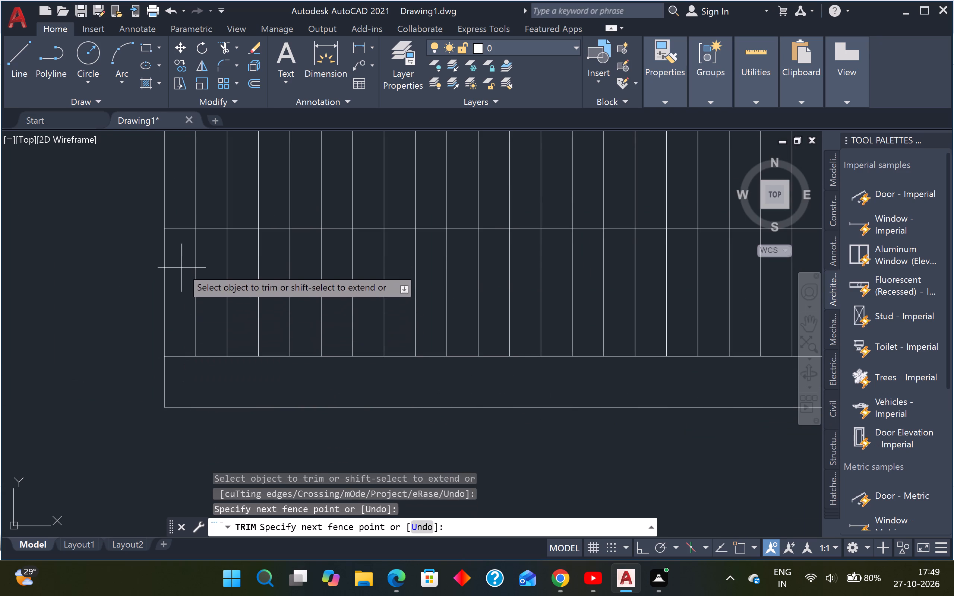
left_click(180, 372)
Trim off the left end segment of the upper offset line.
scroll(181, 353, "down", 3)
scroll(186, 292, "up", 3)
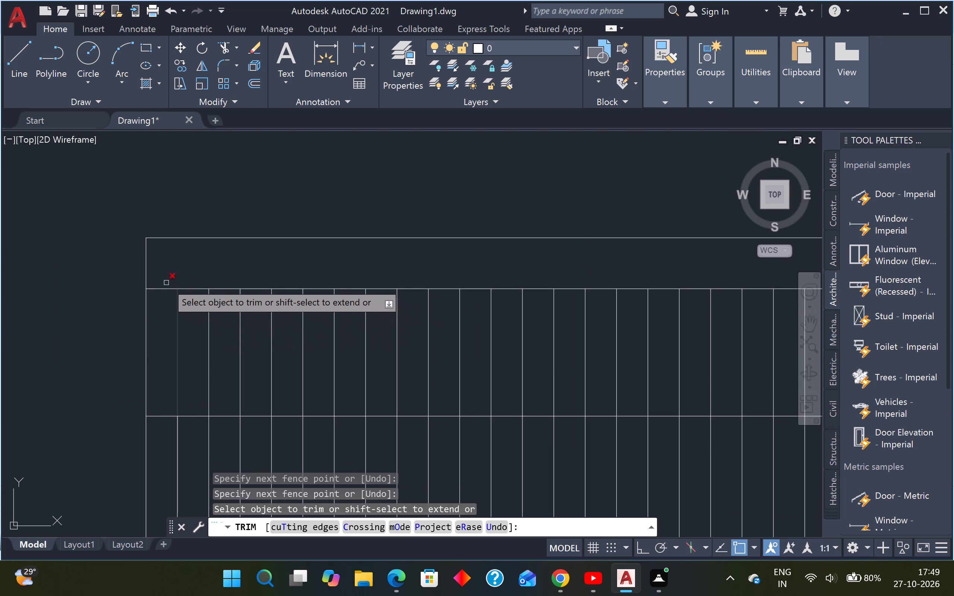
left_click(165, 281)
left_click(157, 316)
key("Escape")
key("Escape")
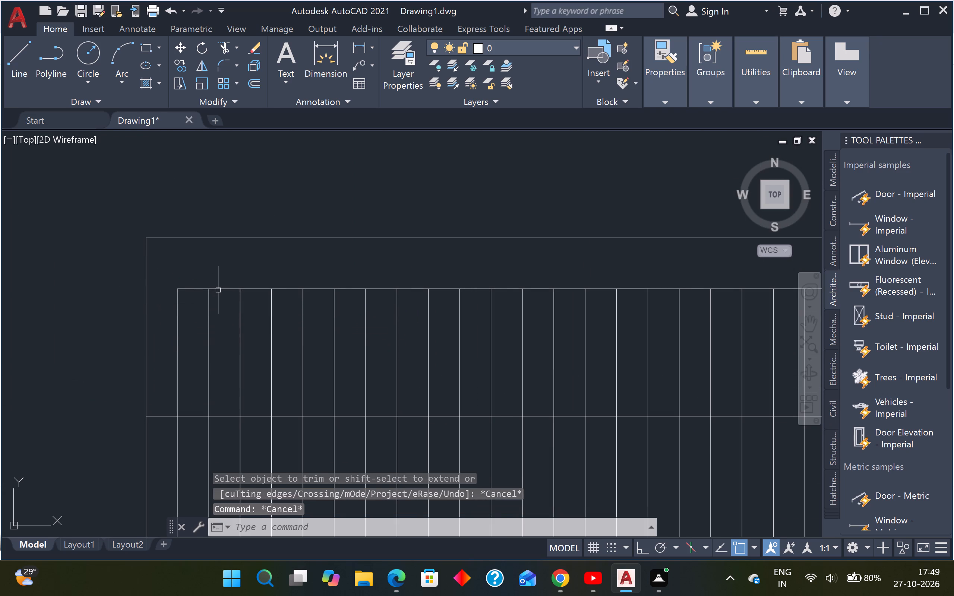
Erase the upper and lower offset lines, keeping the vertical lines and the centre line.
left_click(218, 290)
type("E")
key("space")
scroll(275, 289, "down", 4)
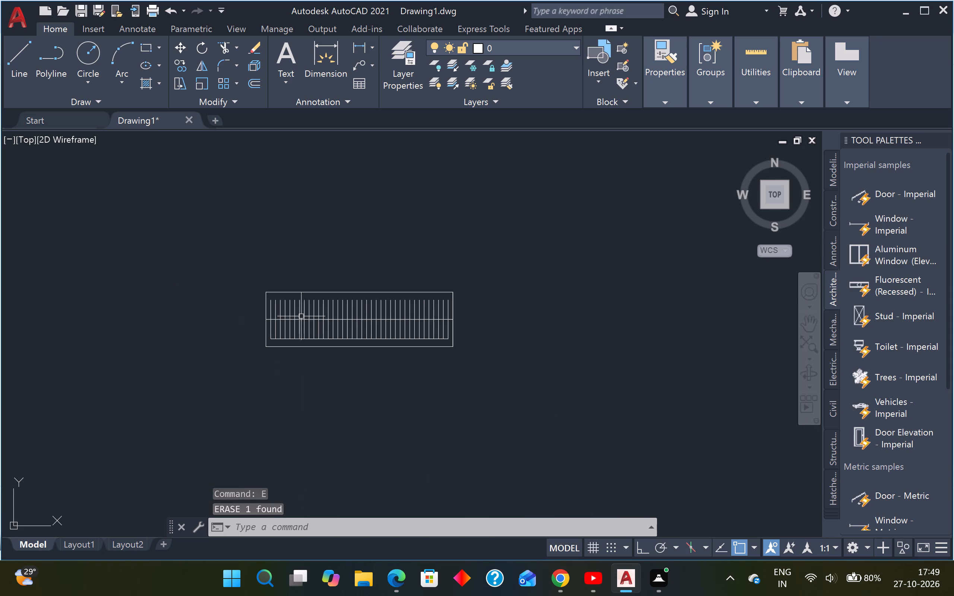
scroll(311, 349, "up", 3)
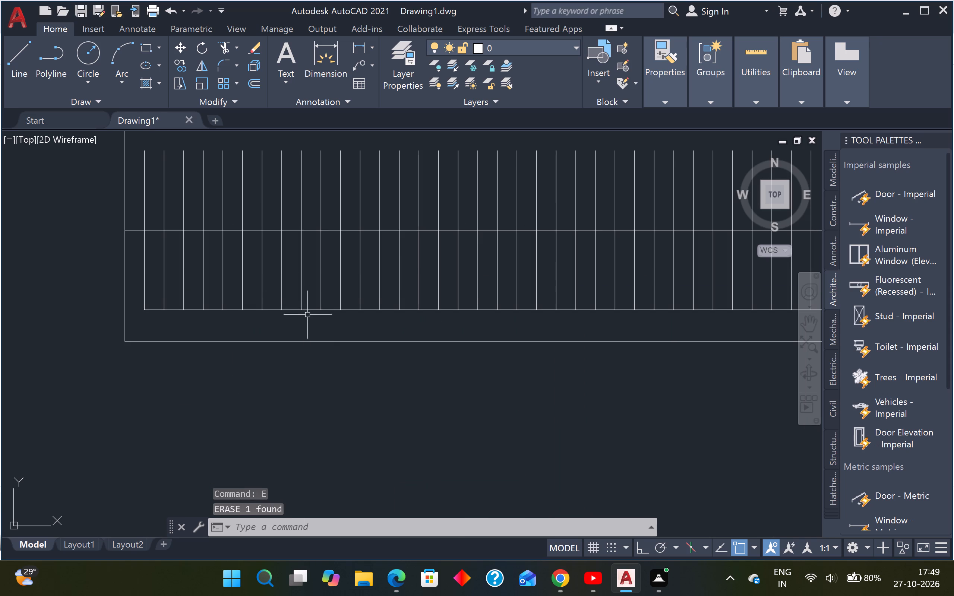
left_click(307, 310)
key("e")
key("space")
Erase the leftmost and rightmost of the shortened vertical lines inside the rectangle.
scroll(282, 298, "down", 2)
scroll(235, 298, "up", 3)
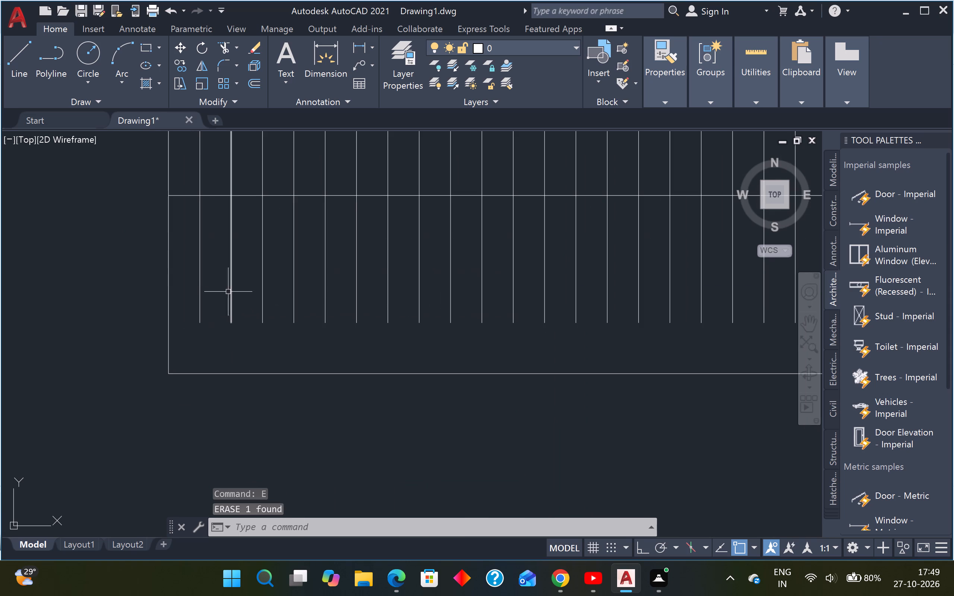
left_click(208, 292)
left_click(199, 307)
key("e")
key("space")
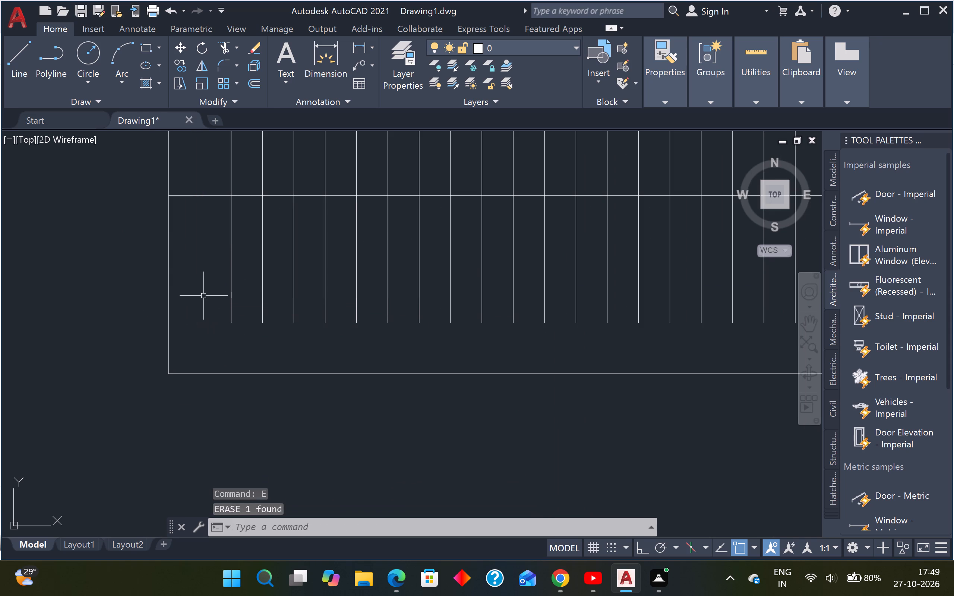
scroll(206, 295, "down", 4)
scroll(403, 289, "up", 3)
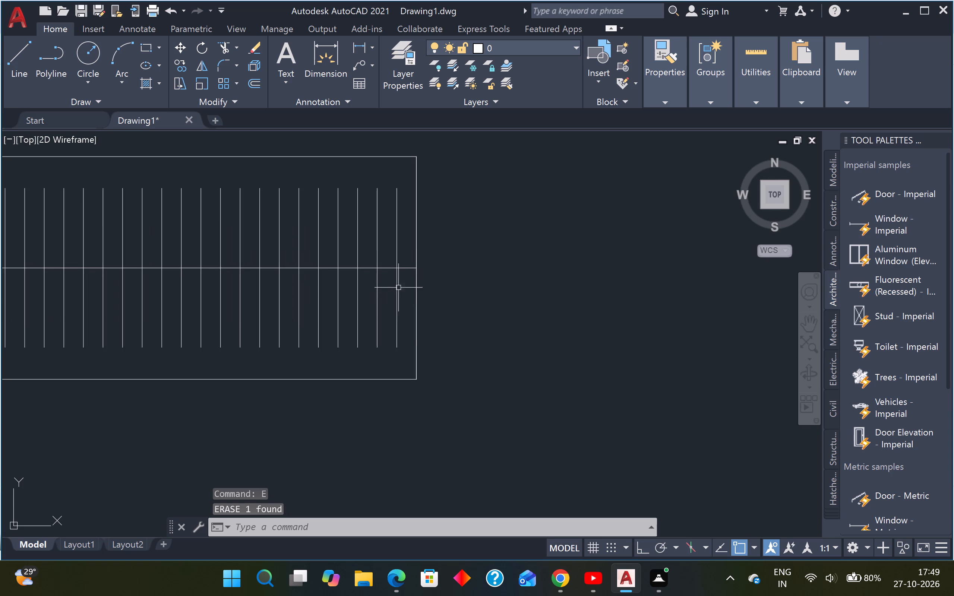
left_click(403, 286)
left_click(388, 309)
key("e")
key("space")
Draw two diagonal lines, from the tops of the first and sixth vertical lines to the bottom of each one's right-hand neighbour.
type("L")
key("space")
scroll(241, 231, "down", 3)
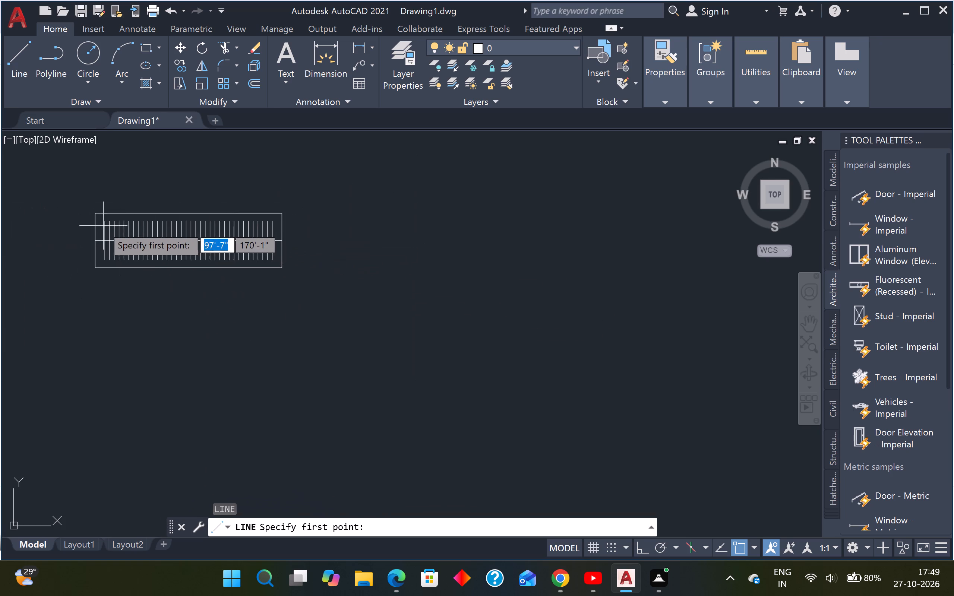
scroll(93, 224, "up", 4)
left_click(170, 206)
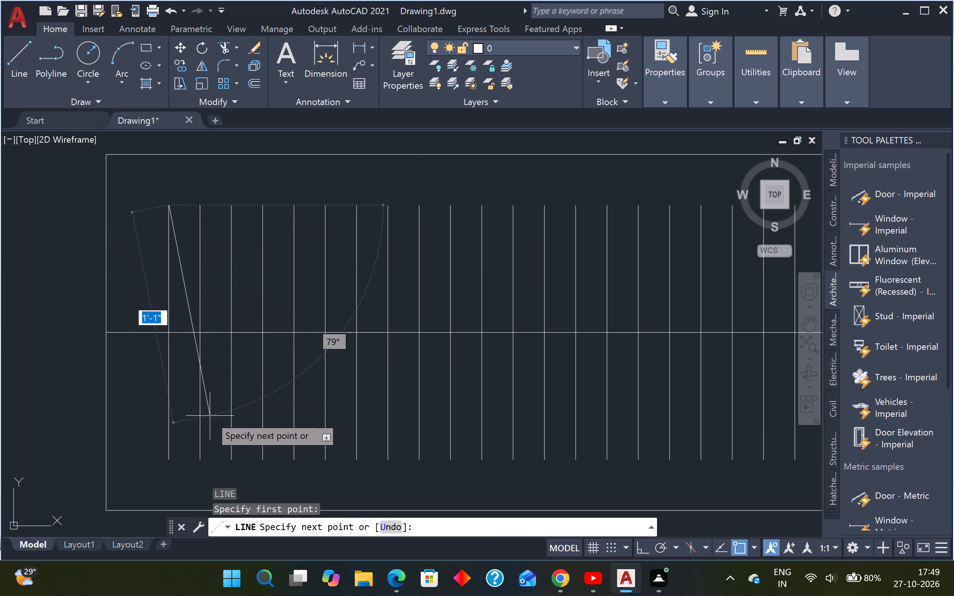
left_click(199, 462)
key("Escape")
key("space")
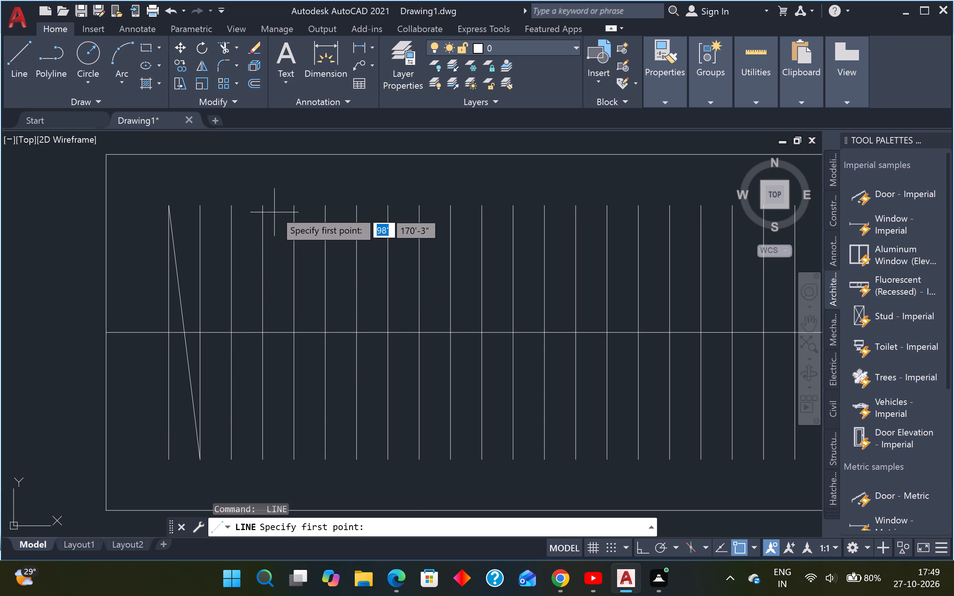
left_click(322, 206)
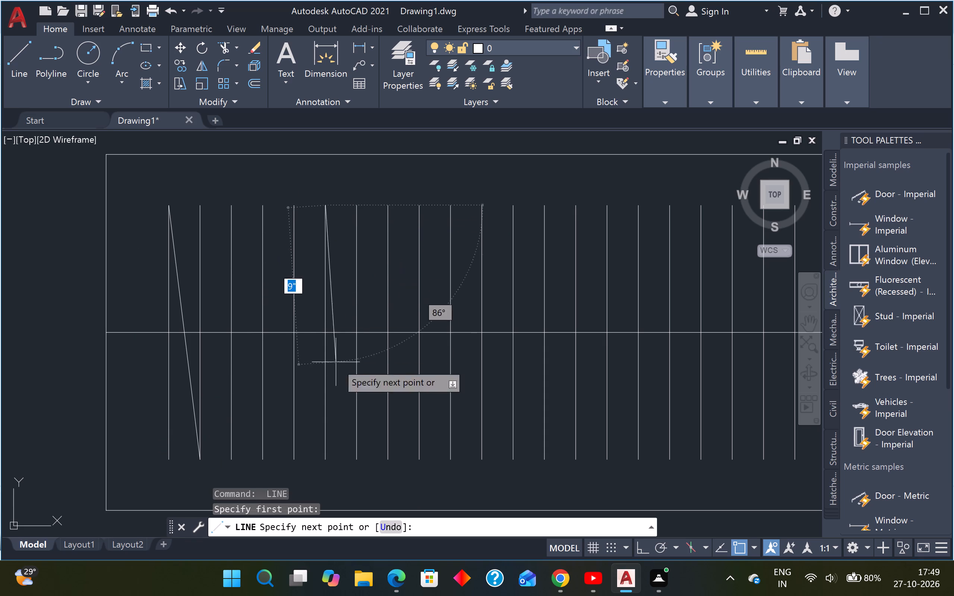
left_click(357, 458)
key("space")
Draw a third diagonal line from the top of the 11th vertical line to the bottom of the 12th.
scroll(354, 364, "down", 3)
scroll(404, 344, "up", 1)
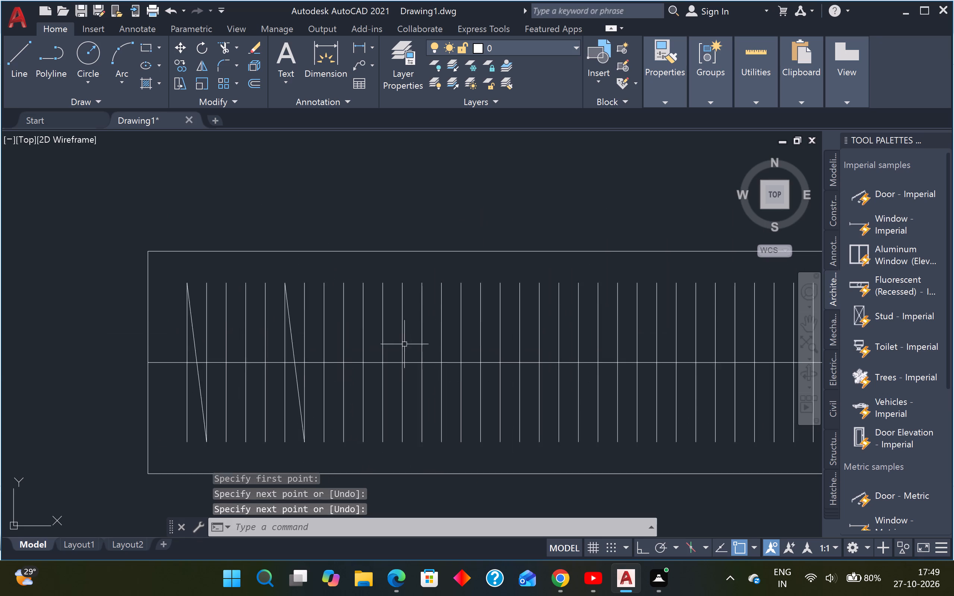
scroll(404, 344, "up", 2)
key("space")
left_click(369, 248)
scroll(380, 276, "down", 3)
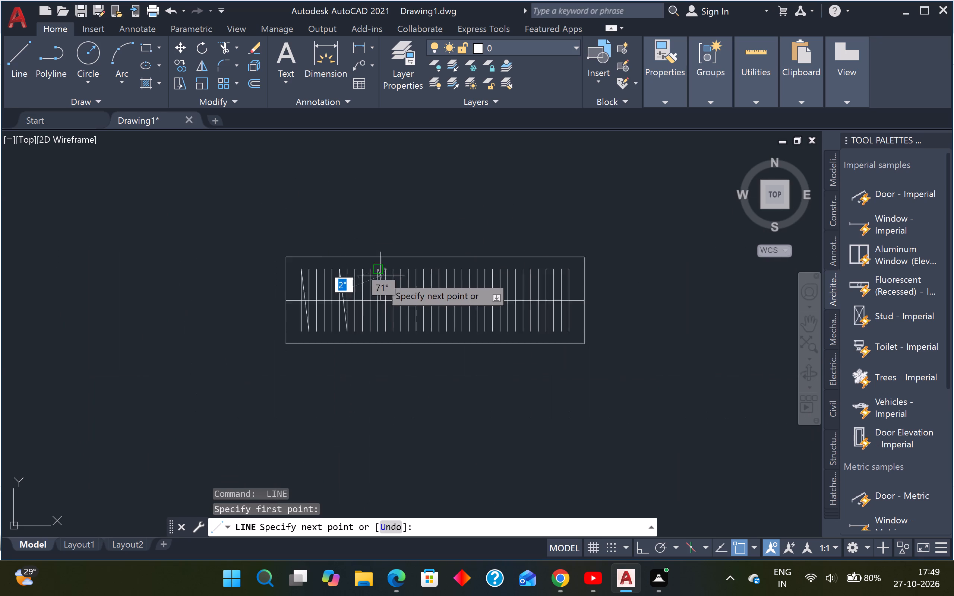
scroll(380, 276, "down", 1)
scroll(383, 313, "up", 3)
left_click(388, 307)
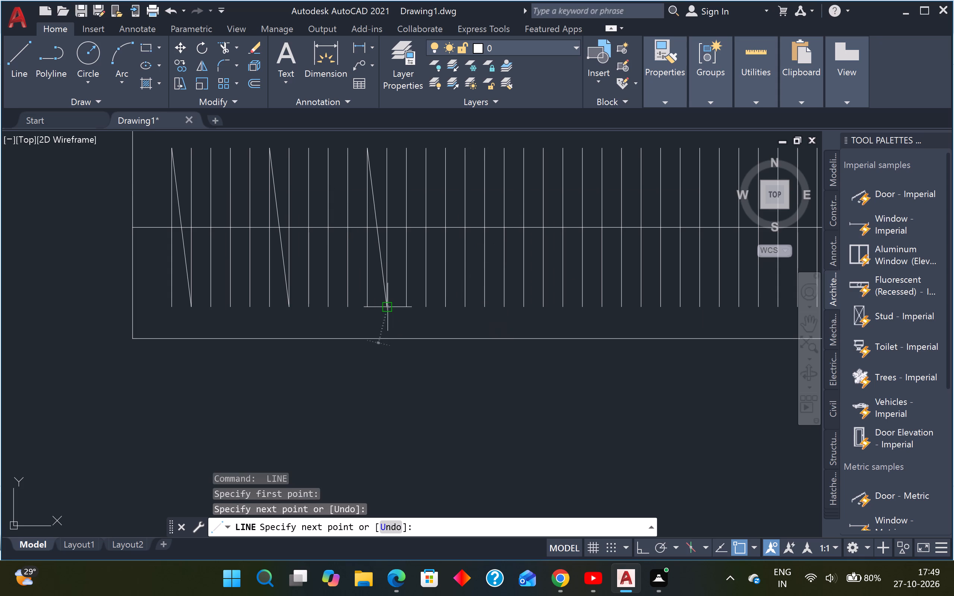
key("Escape")
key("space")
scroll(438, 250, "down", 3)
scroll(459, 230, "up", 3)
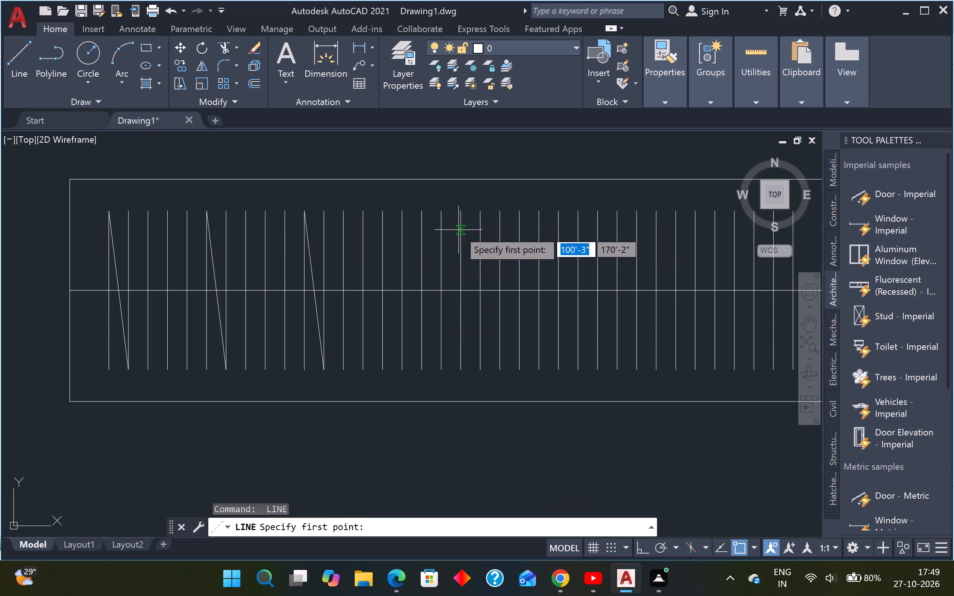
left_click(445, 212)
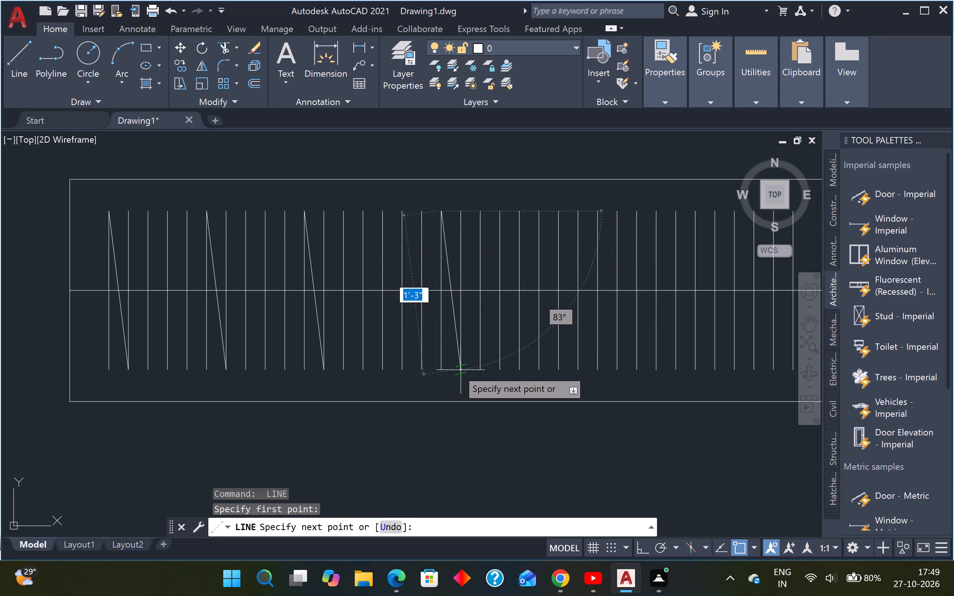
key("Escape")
Draw three more diagonals from the tops of the 18th, 22nd and 26th vertical lines to the bottom of each one's right-hand neighbour.
key("space")
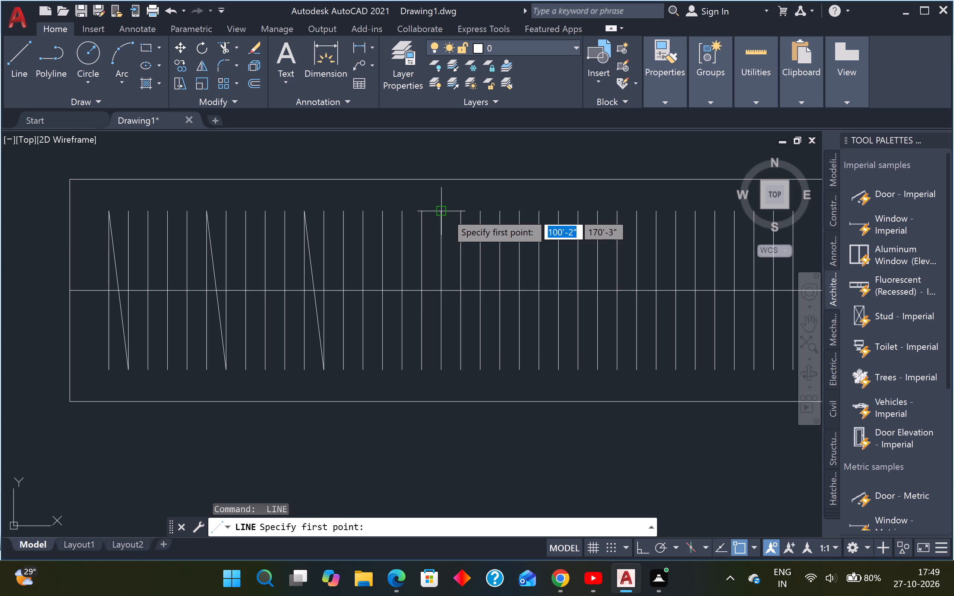
left_click(446, 212)
left_click(461, 366)
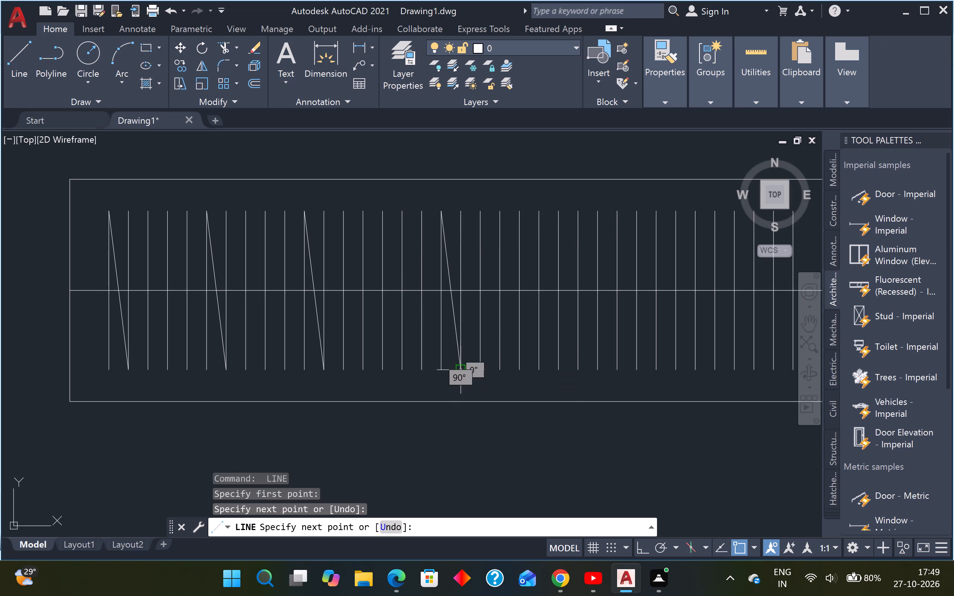
key("Escape")
key("space")
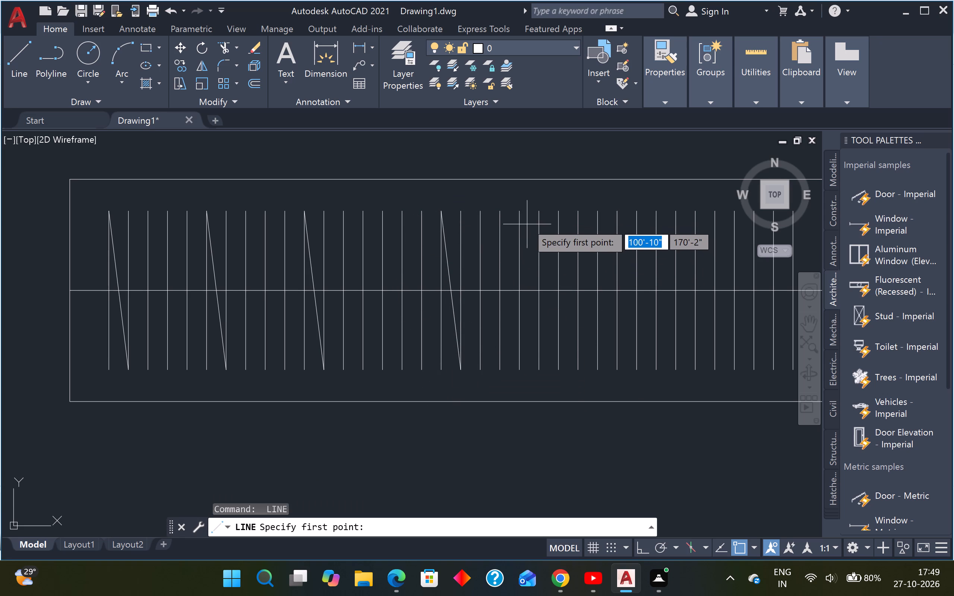
left_click(517, 215)
left_click(535, 365)
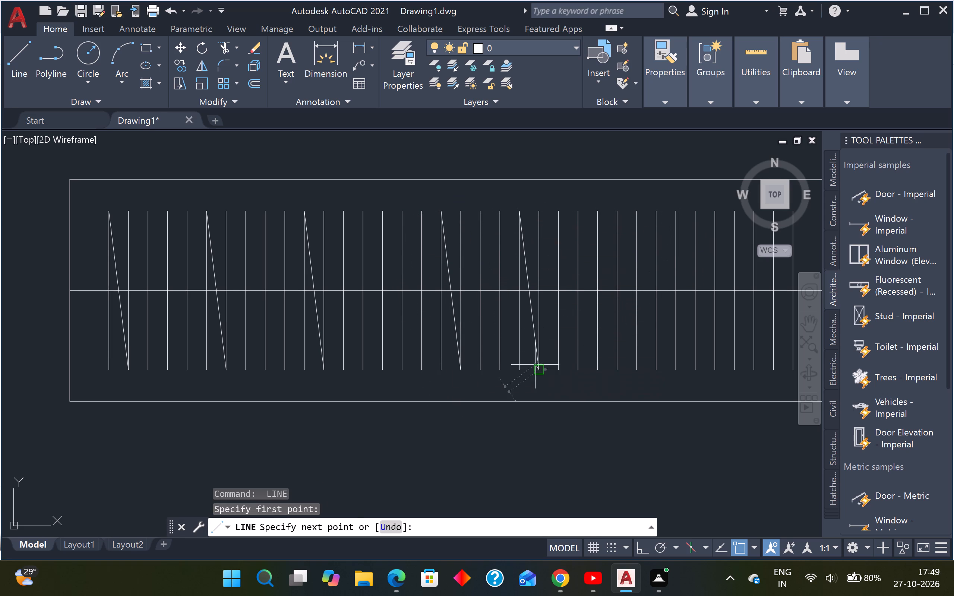
key("Escape")
key("space")
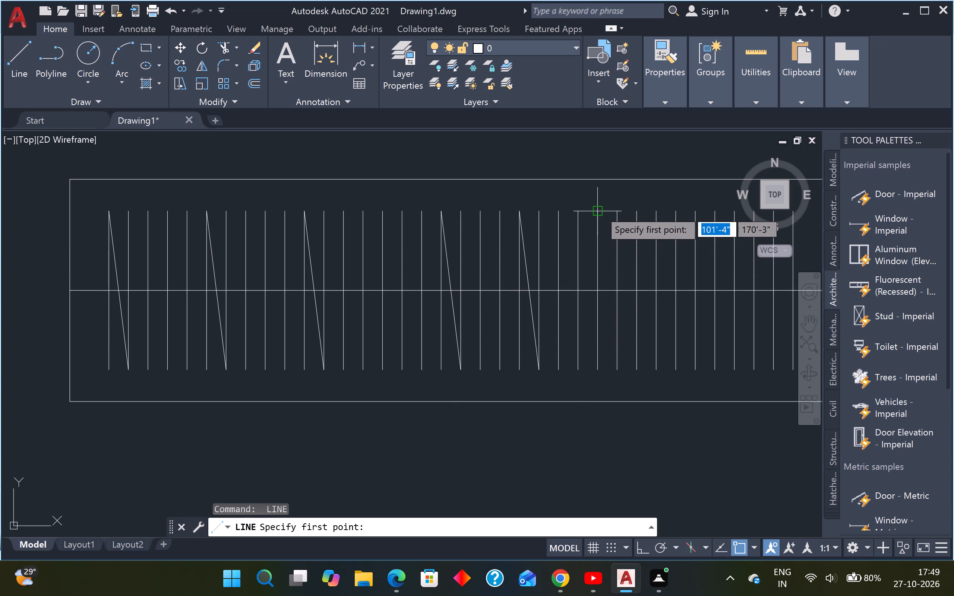
left_click(599, 208)
left_click(616, 373)
key("Escape")
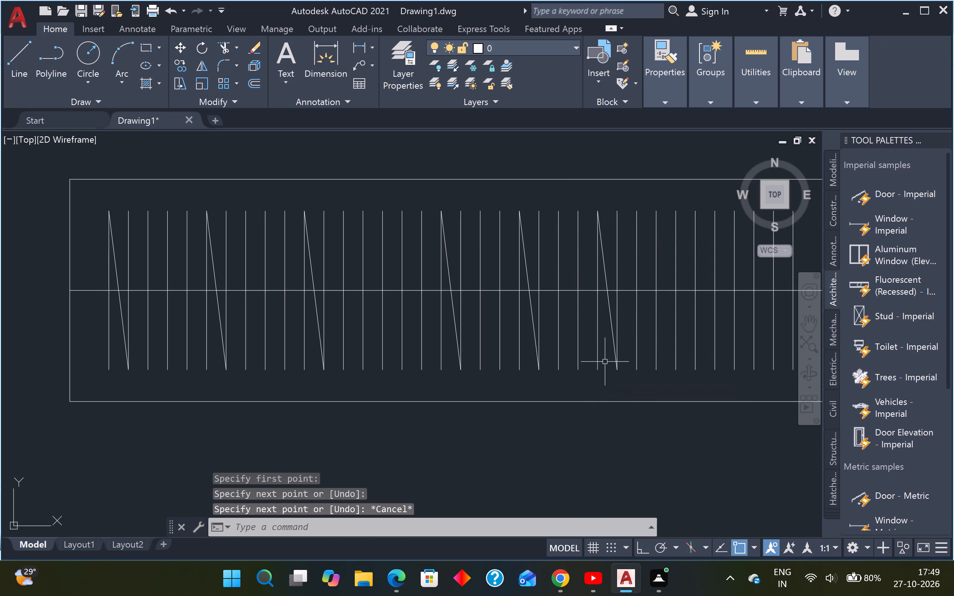
Draw three closer-spaced diagonals near the unit's right end, from the tops of the 29th, 31st and 33rd vertical lines to their right-hand neighbours' bottoms.
scroll(602, 359, "down", 1)
middle_click_drag(583, 357, 308, 323)
key("space")
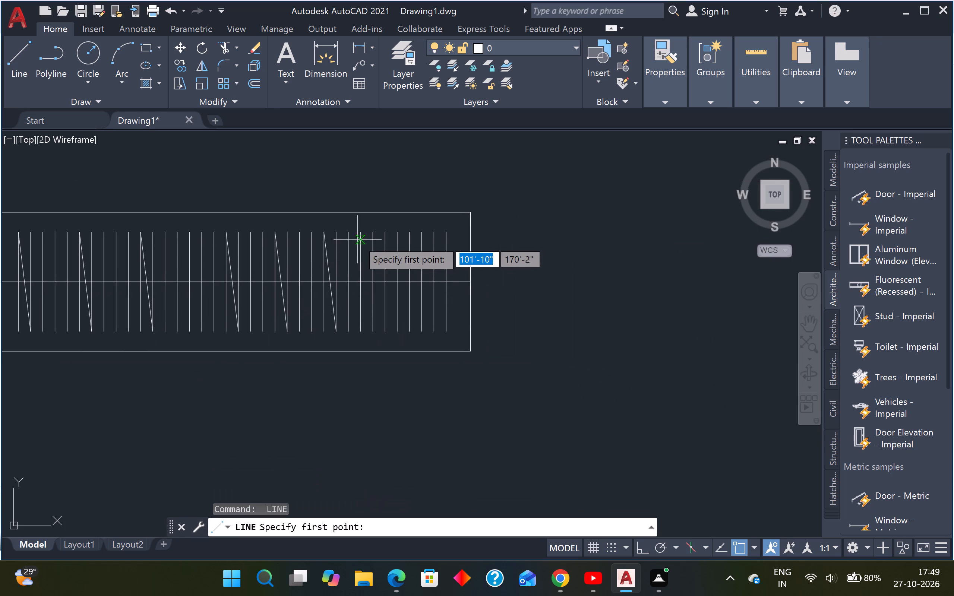
left_click(363, 235)
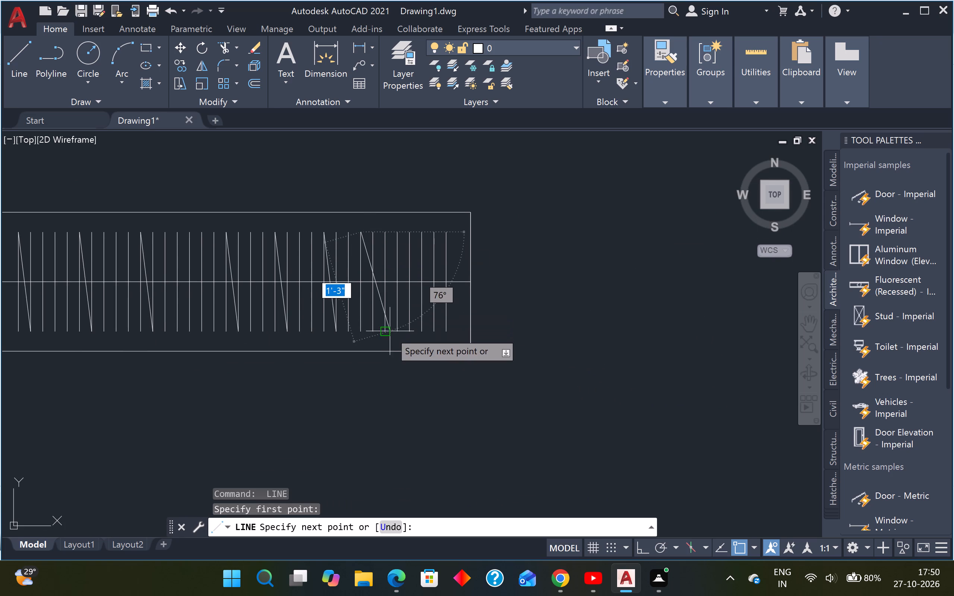
left_click(374, 332)
key("Escape")
key("space")
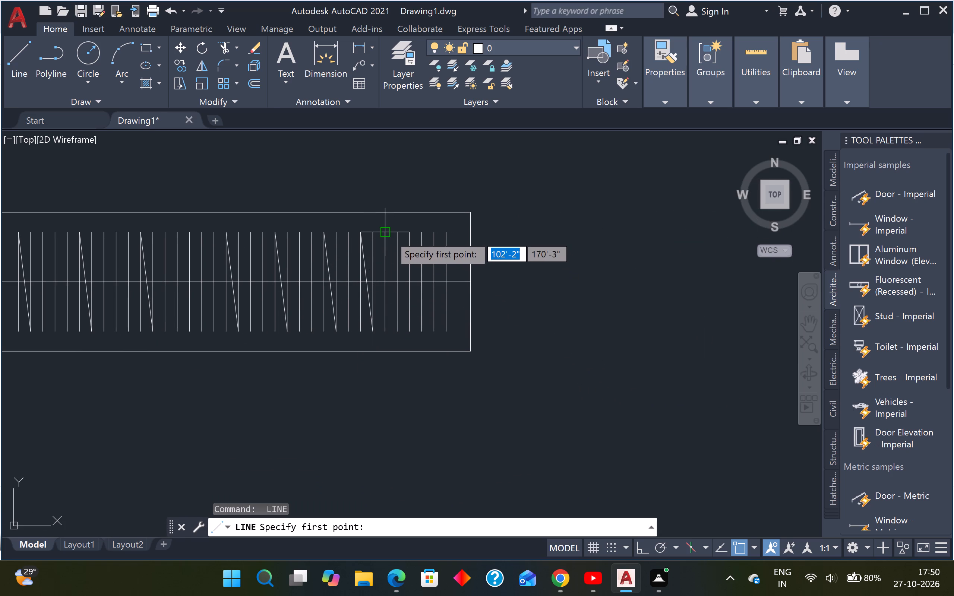
left_click(389, 234)
left_click(396, 335)
key("Escape")
key("space")
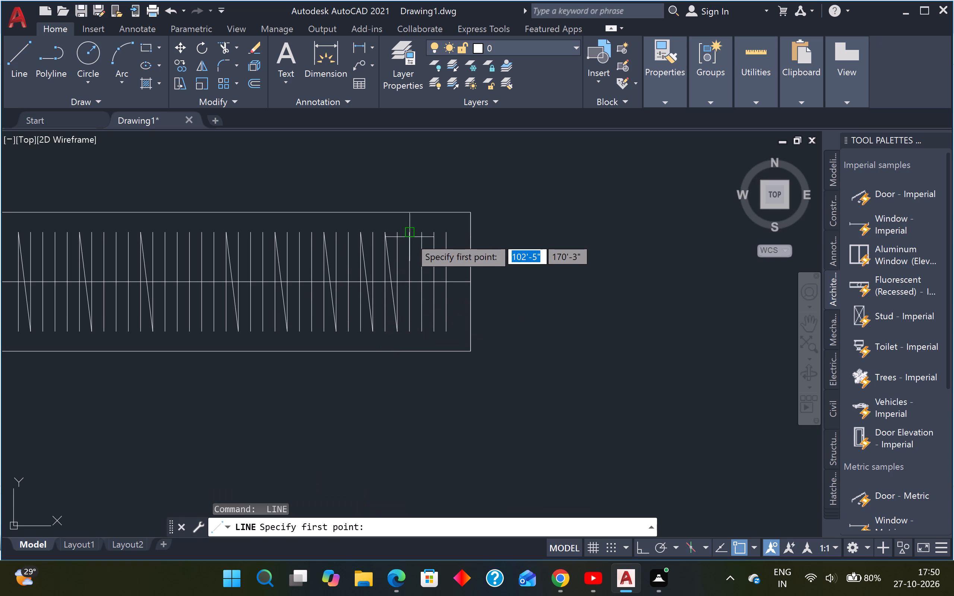
left_click(410, 235)
left_click(419, 327)
key("Escape")
scroll(418, 308, "down", 4)
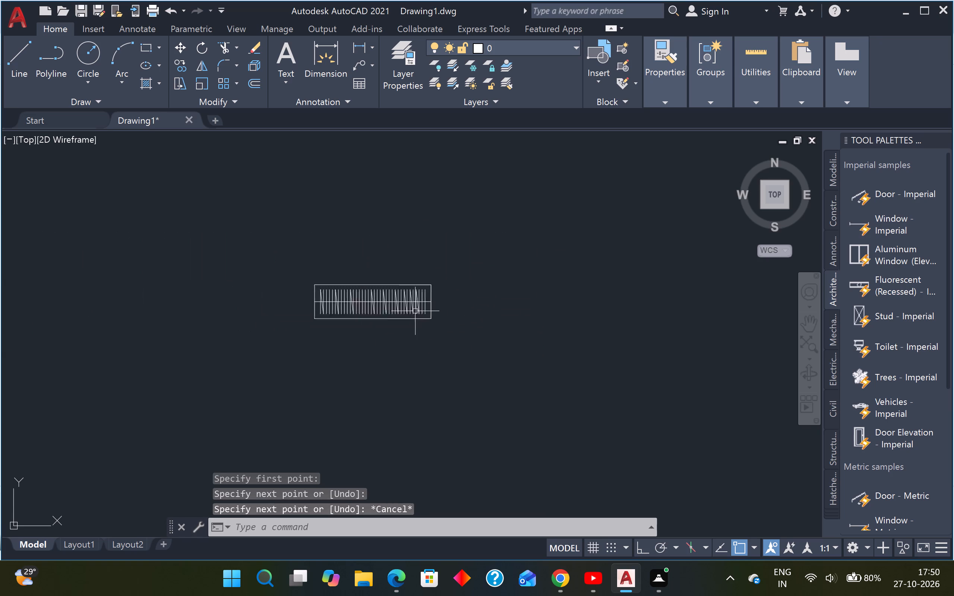
middle_click_drag(388, 326, 398, 326)
key("Escape")
key("Escape")
Move the whole wardrobe unit by its lower-left corner into the inner lower-left corner of the upper-left bedroom.
scroll(408, 318, "up", 3)
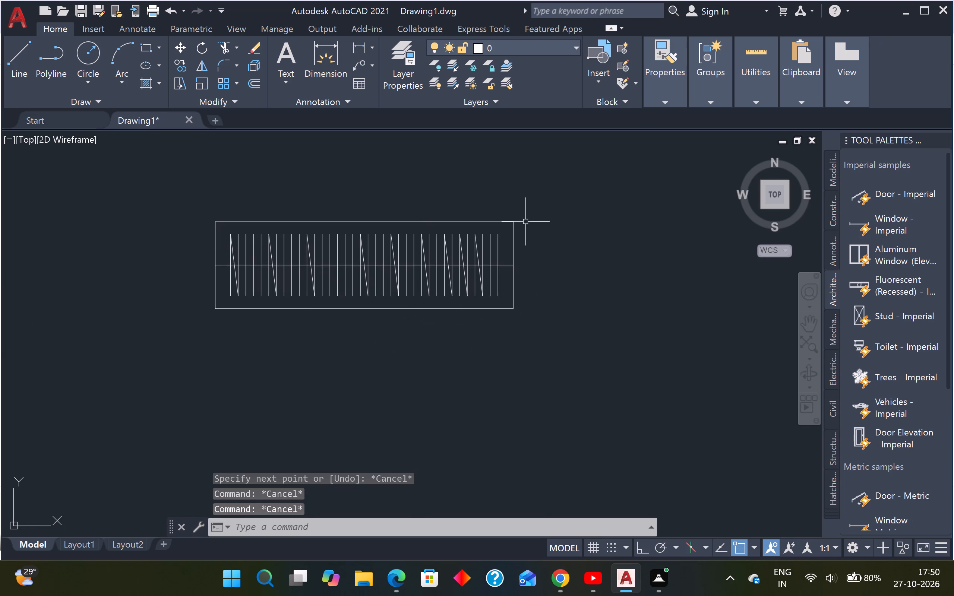
left_click_drag(550, 171, 547, 181)
left_click(196, 374)
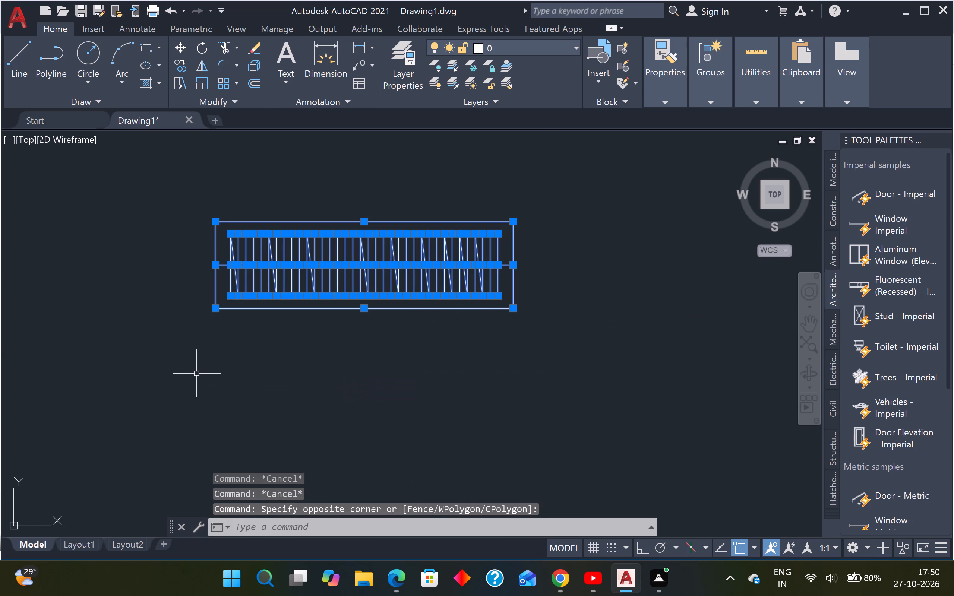
type("M")
key("space")
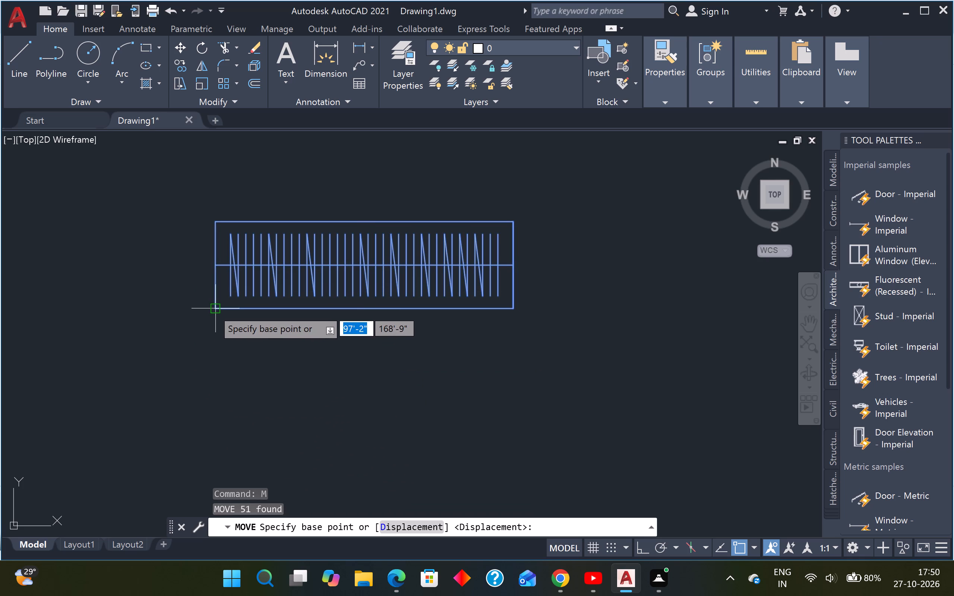
left_click(218, 307)
scroll(225, 326, "down", 4)
scroll(282, 328, "down", 3)
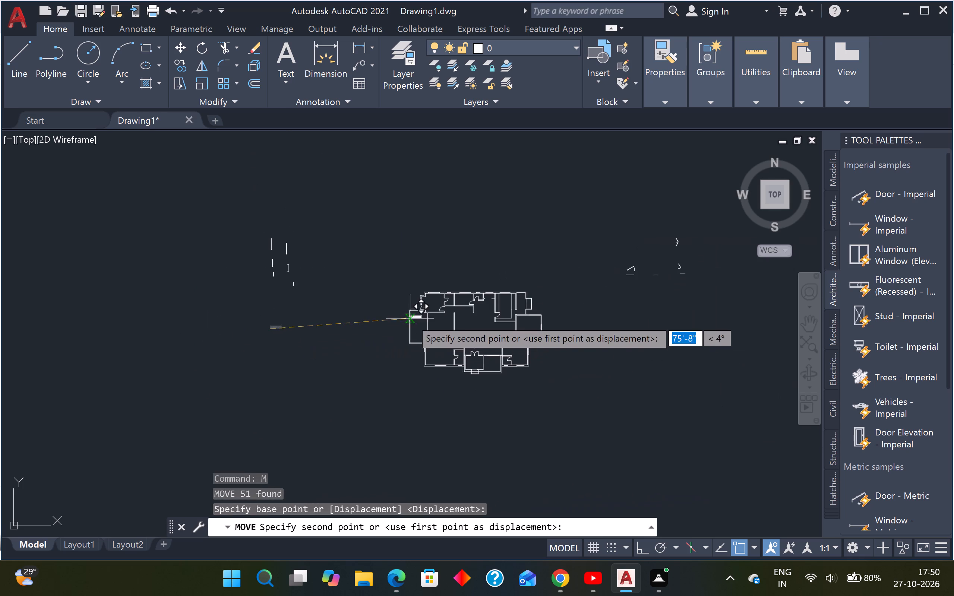
scroll(433, 313, "up", 6)
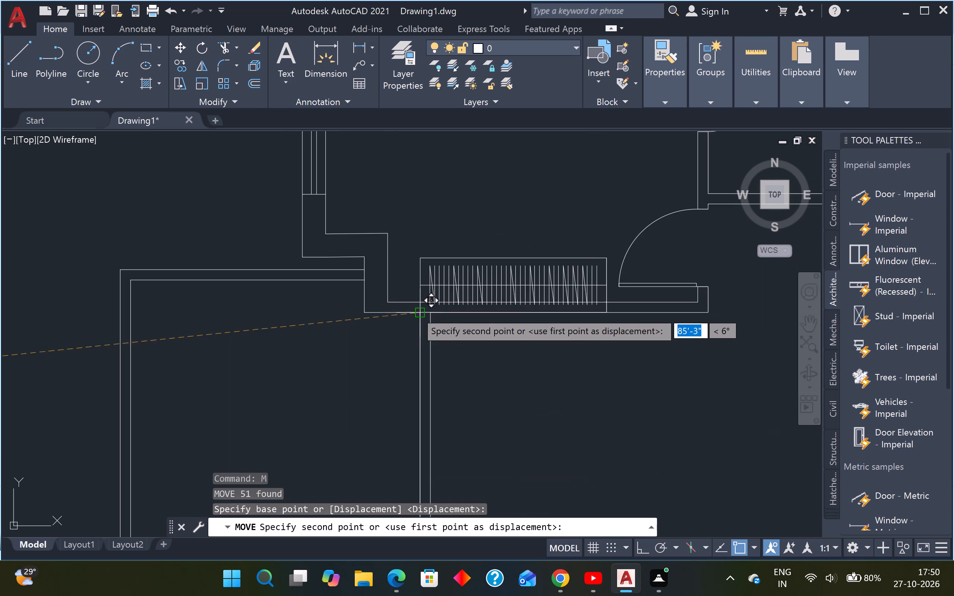
left_click(386, 304)
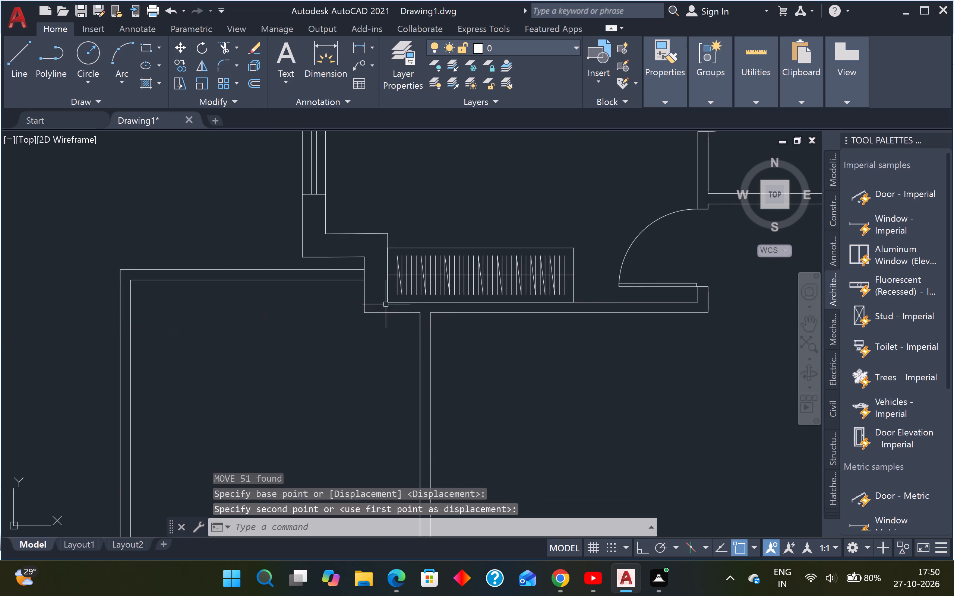
scroll(427, 306, "down", 3)
scroll(461, 369, "up", 1)
key("Escape")
key("Escape")
key("Escape")
key("Escape")
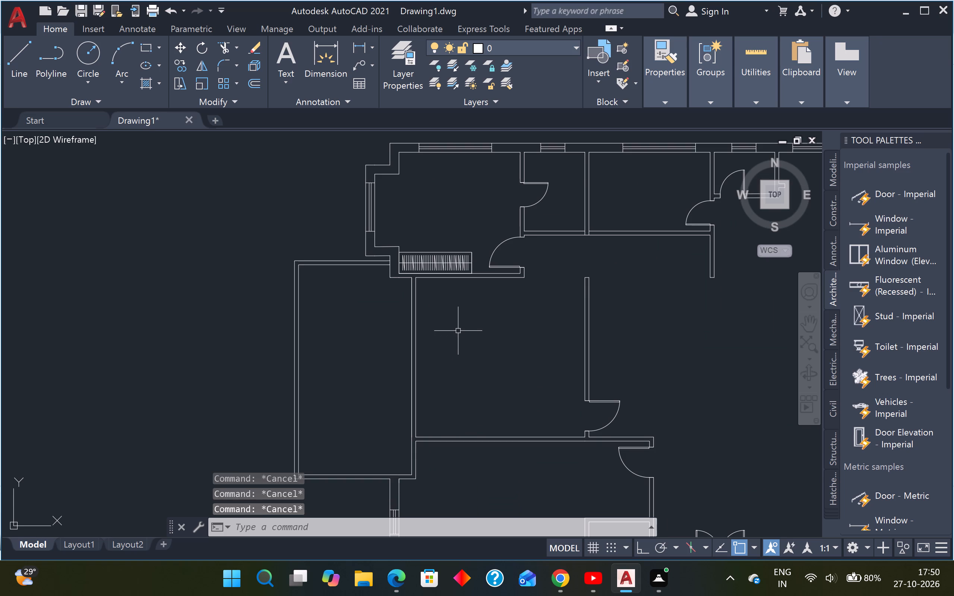
key("Escape")
key("Escape")
key("Escape")
key("Escape")
key("Escape")
key("Escape")
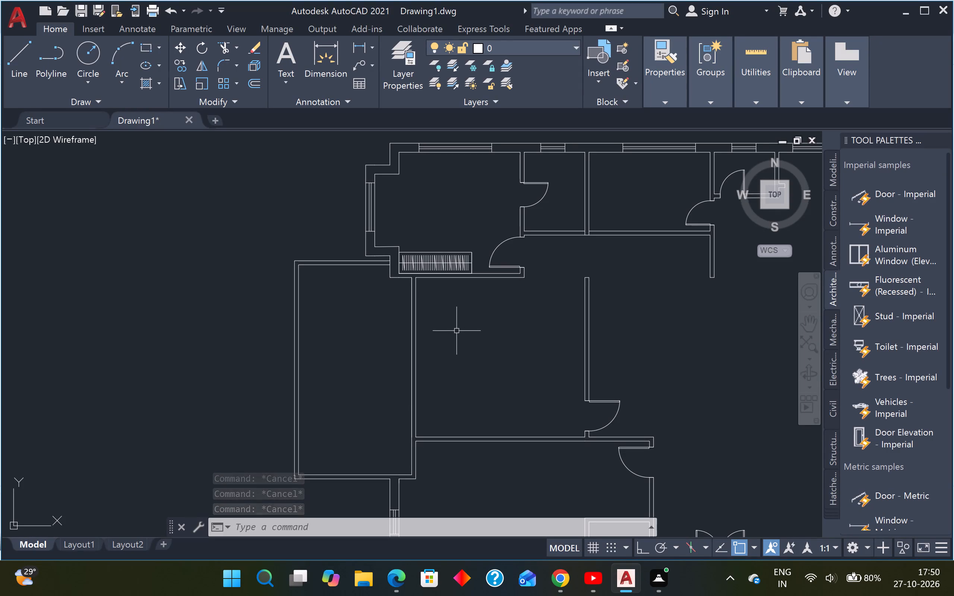
Measure the right wall of the room with the smaller door, from its upper inner corner down to the door opening.
scroll(606, 281, "down", 3)
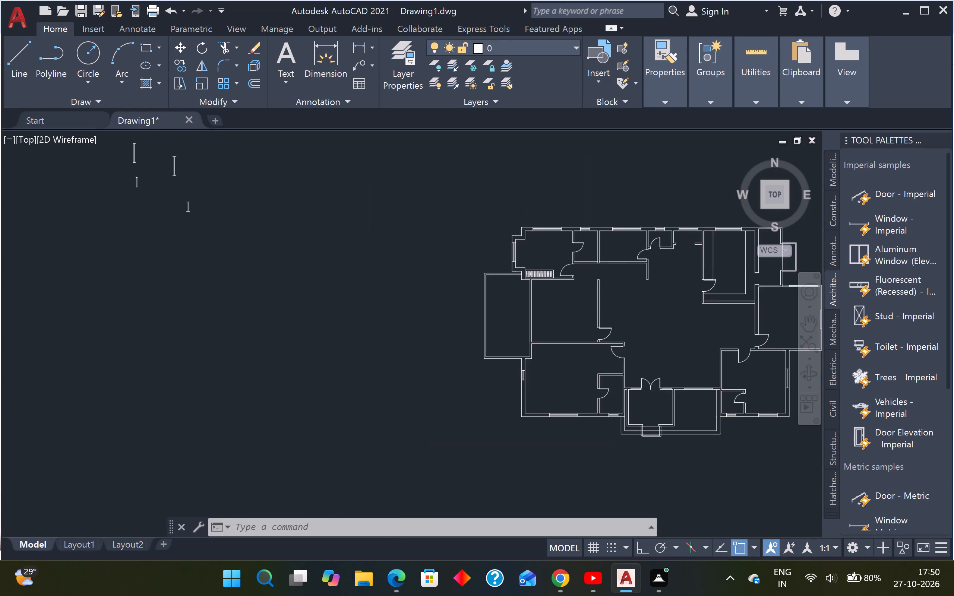
middle_click_drag(607, 284, 541, 300)
scroll(547, 282, "up", 3)
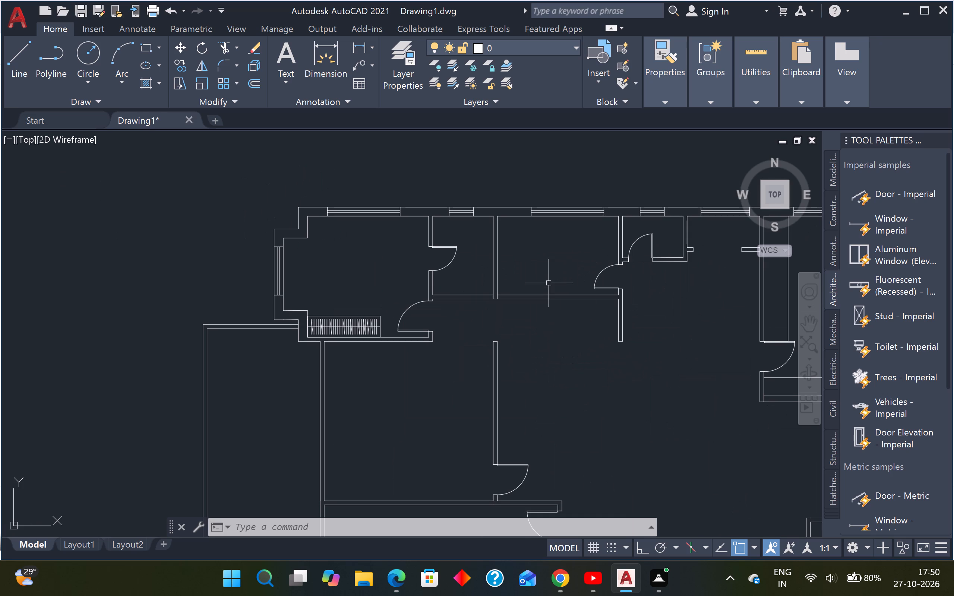
type("DLI")
key("space")
scroll(622, 231, "up", 2)
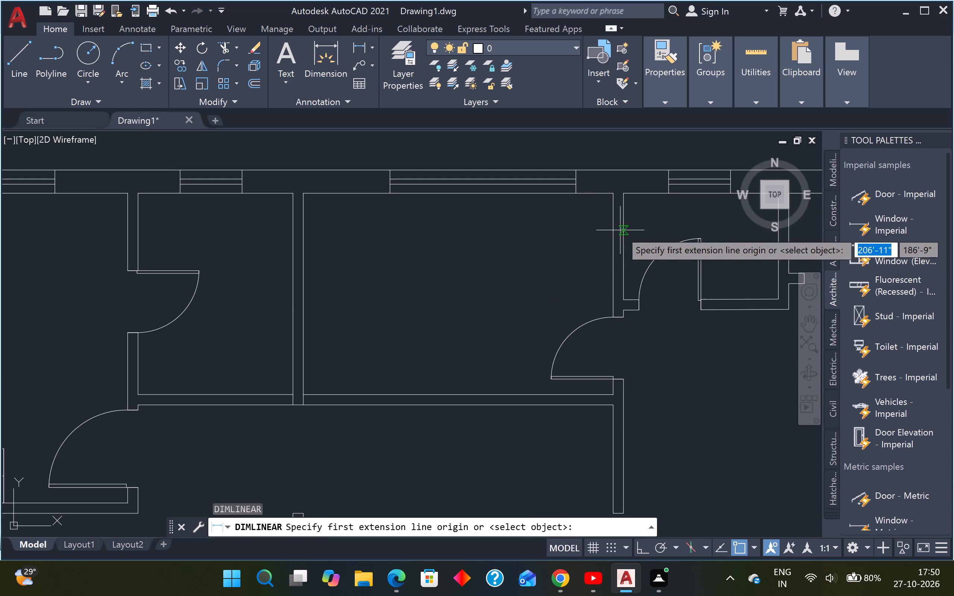
left_click(610, 196)
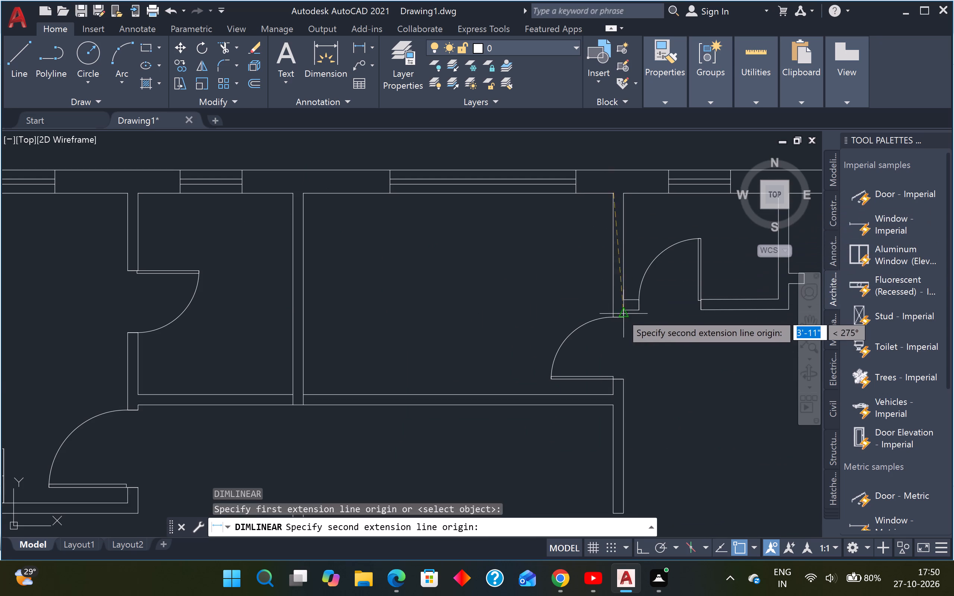
left_click(610, 317)
key("Escape")
scroll(539, 335, "down", 3)
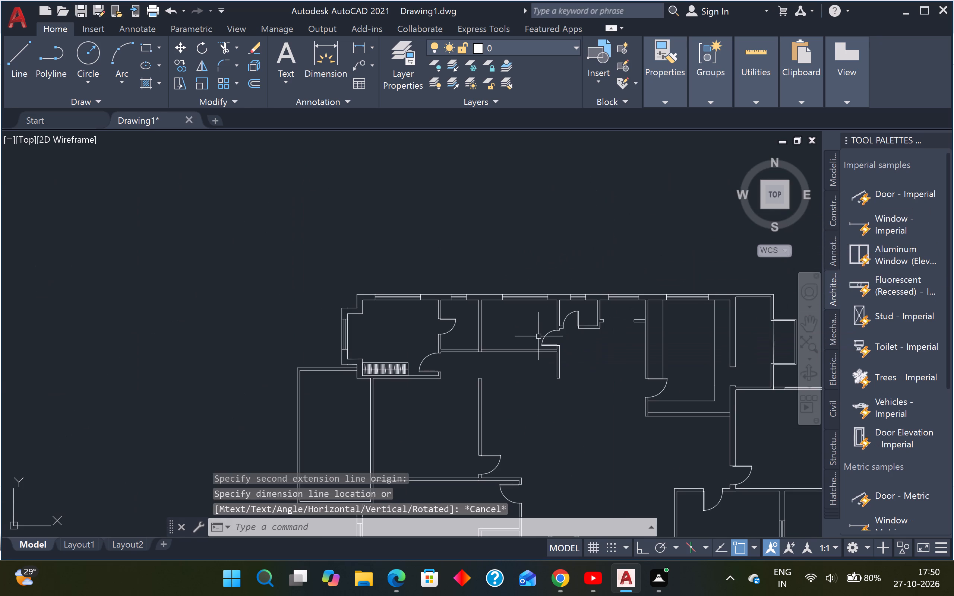
middle_click_drag(537, 335, 525, 330)
key("Escape")
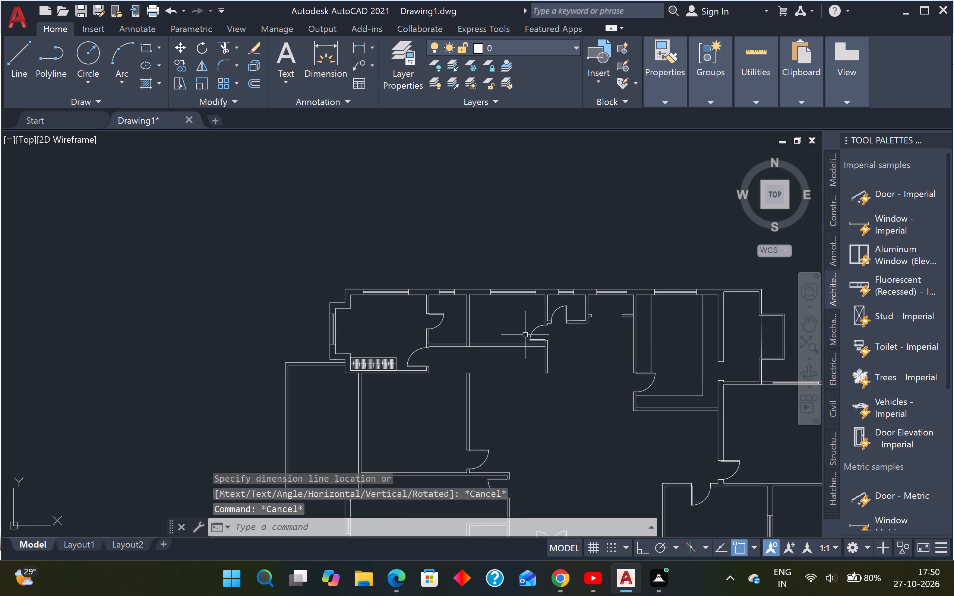
key("Escape")
Draw a 21" wide by 5'6" tall rectangle in the empty space to the upper left of the floor plan.
scroll(525, 335, "down", 2)
middle_click_drag(380, 345, 357, 330)
key("Escape")
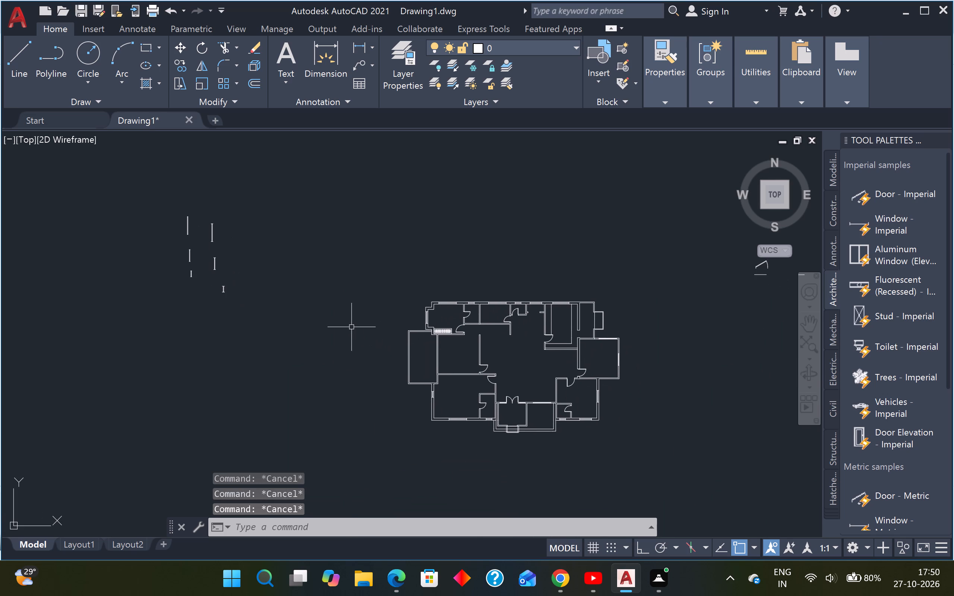
type("RE")
key("c")
key("space")
left_click(367, 274)
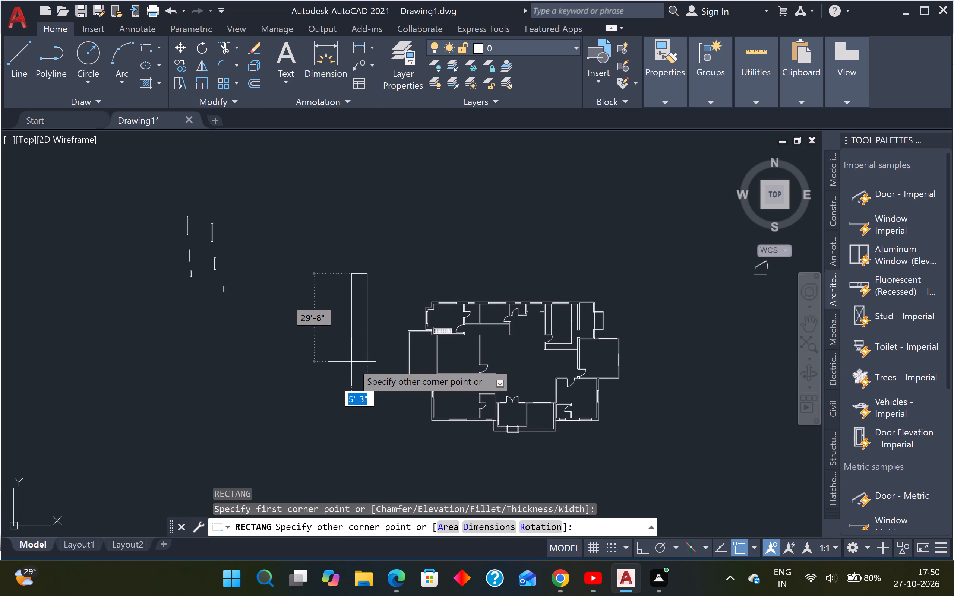
type("21\"")
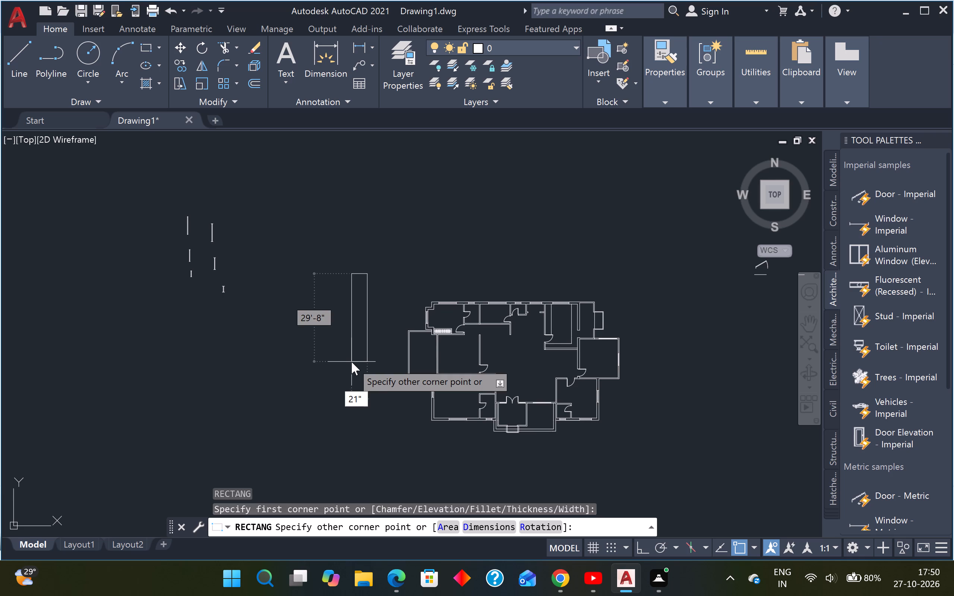
key("Tab")
type("5'6\"")
key("Return")
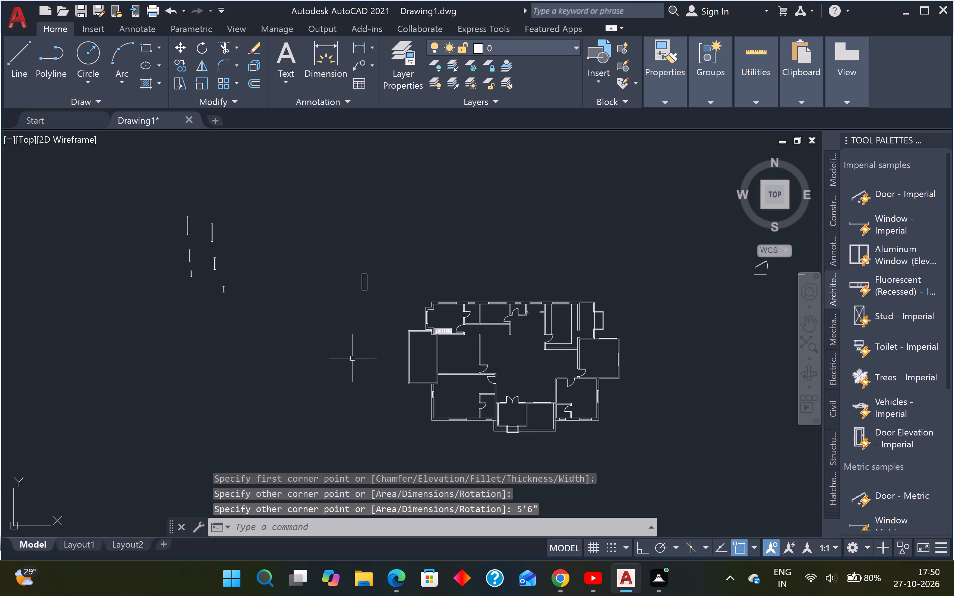
Draw a vertical centre line from the midpoint of the new rectangle's top edge to the midpoint of its bottom edge.
scroll(371, 260, "up", 2)
type("L")
key("space")
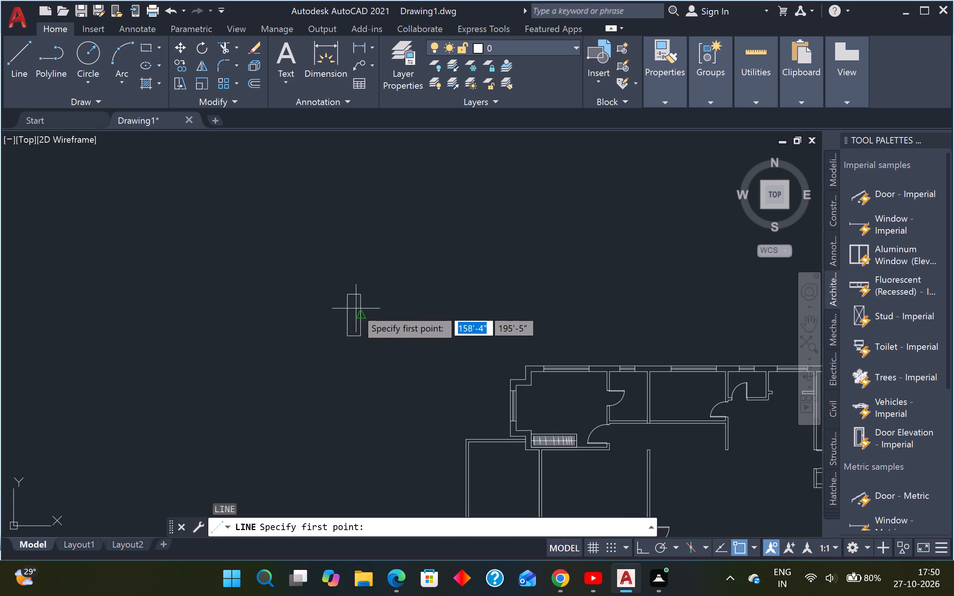
scroll(356, 308, "up", 3)
left_click(345, 249)
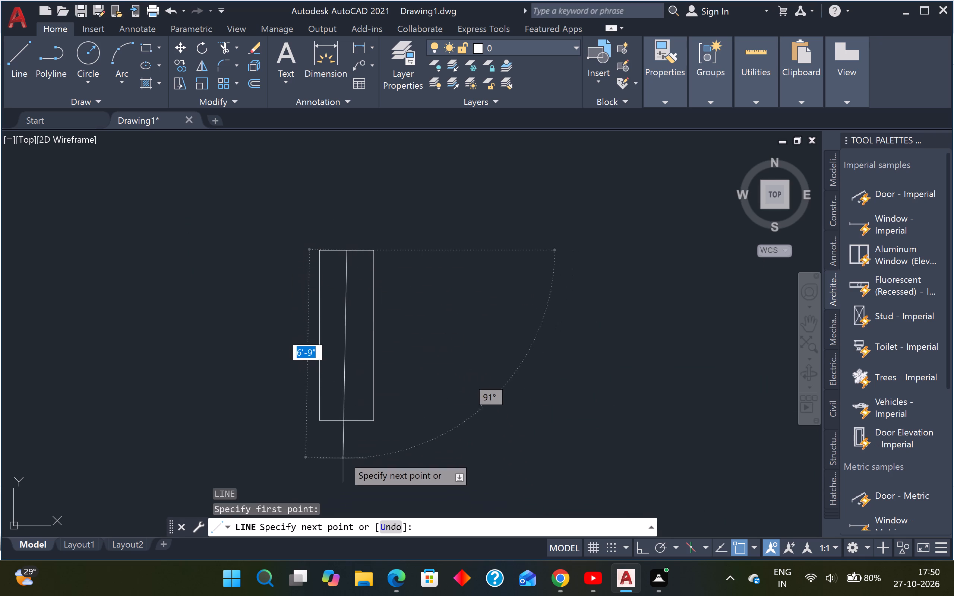
left_click(348, 418)
key("Escape")
Explode the 21" by 5'6" rectangle into separate lines.
left_click(379, 331)
left_click(374, 346)
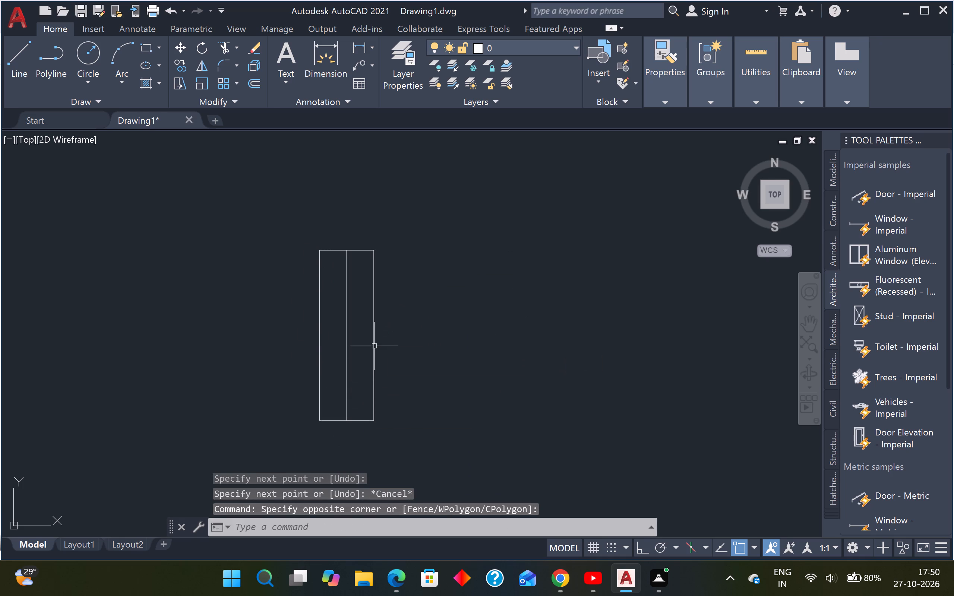
left_click(380, 336)
left_click(377, 339)
left_click(391, 330)
left_click(358, 359)
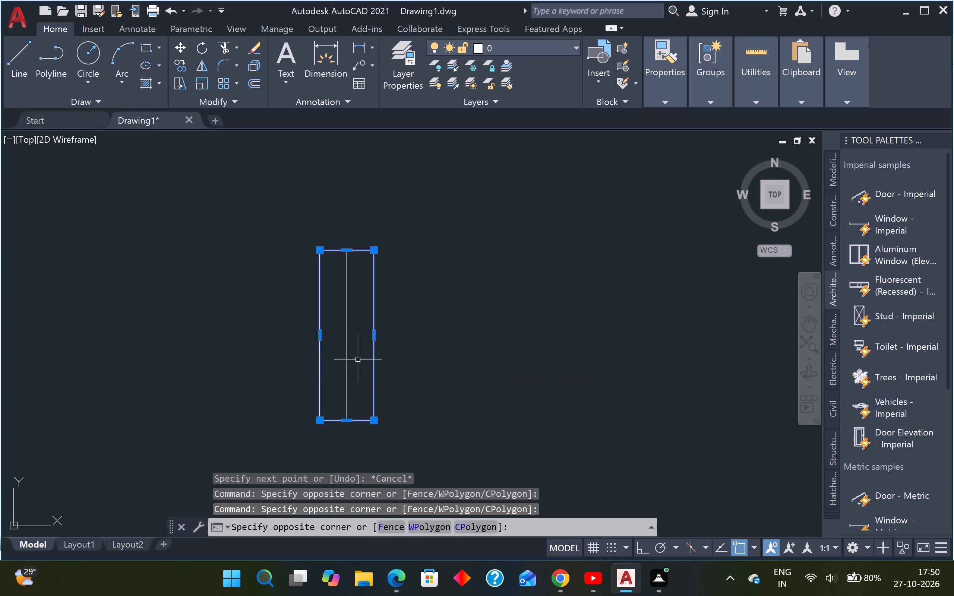
key("e")
key("x")
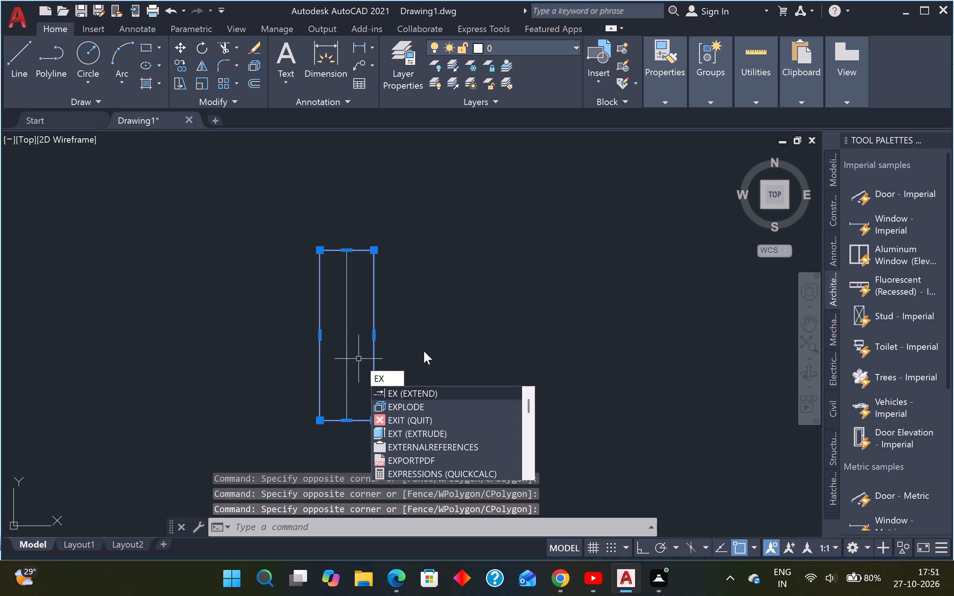
key("Left")
key("Down")
key("Return")
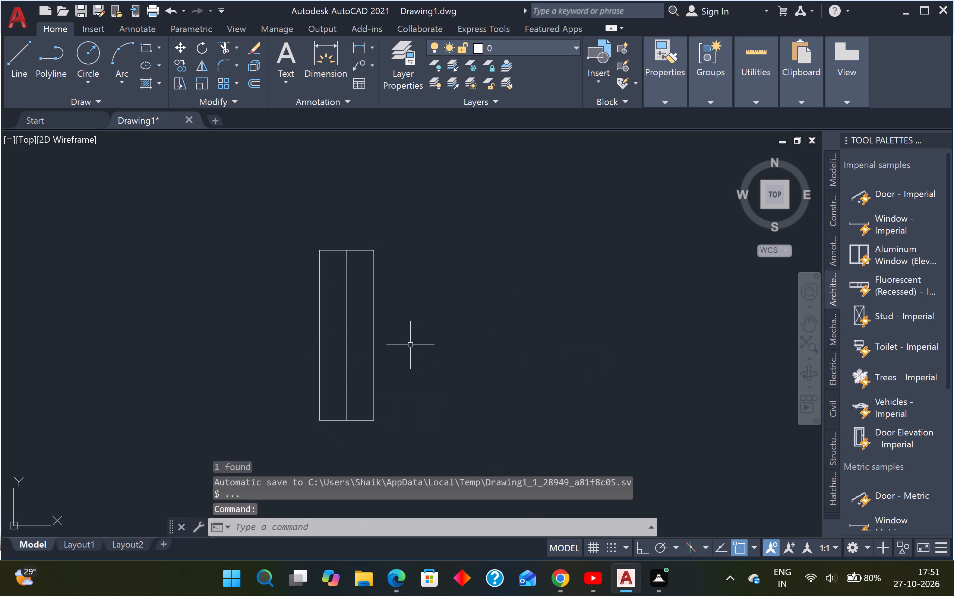
Copy the top edge as a 50-item array fitted down to the midpoint of the unit's bottom edge.
scroll(356, 250, "up", 2)
left_click(364, 235)
left_click(367, 274)
left_click_drag(375, 233, 372, 238)
left_click(359, 264)
type("CO")
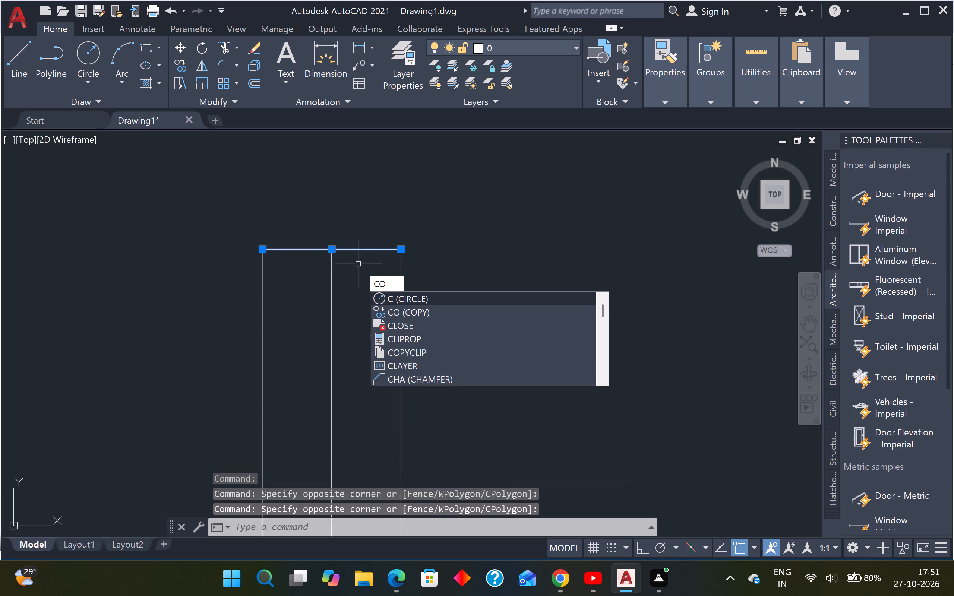
key("Return")
left_click(334, 251)
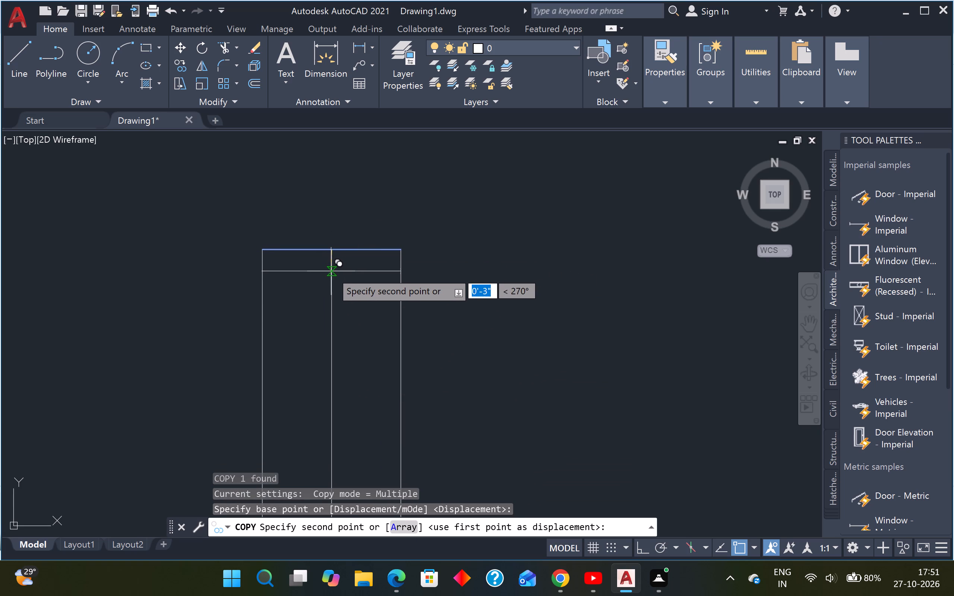
type("A")
key("space")
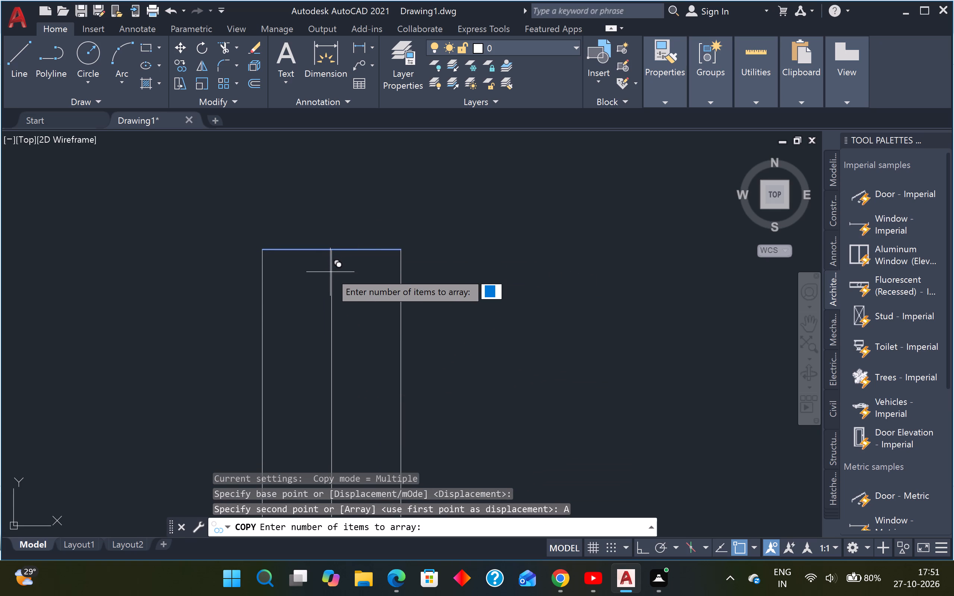
type("50")
key("Return")
type("F")
key("space")
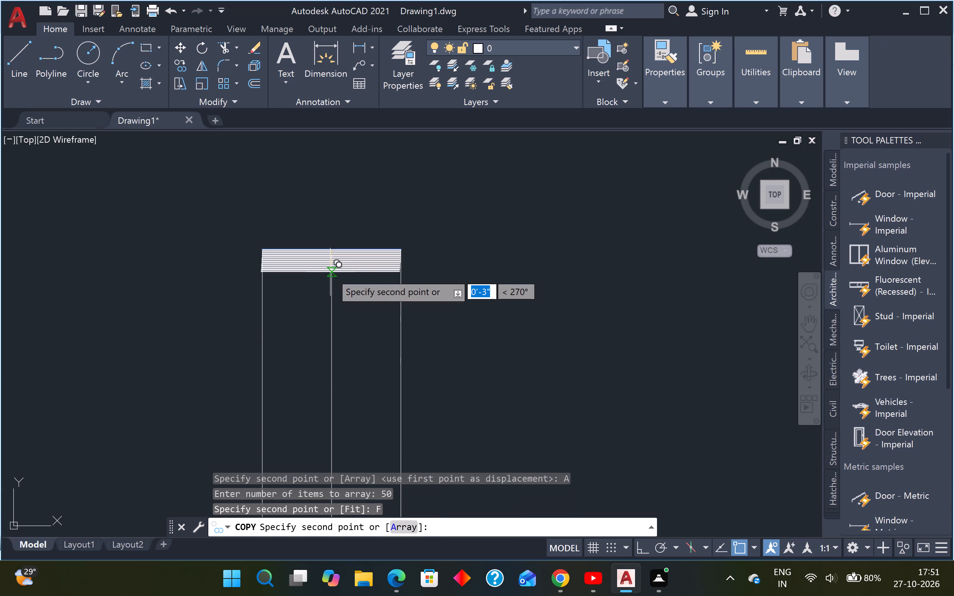
scroll(323, 274, "down", 4)
scroll(319, 356, "up", 2)
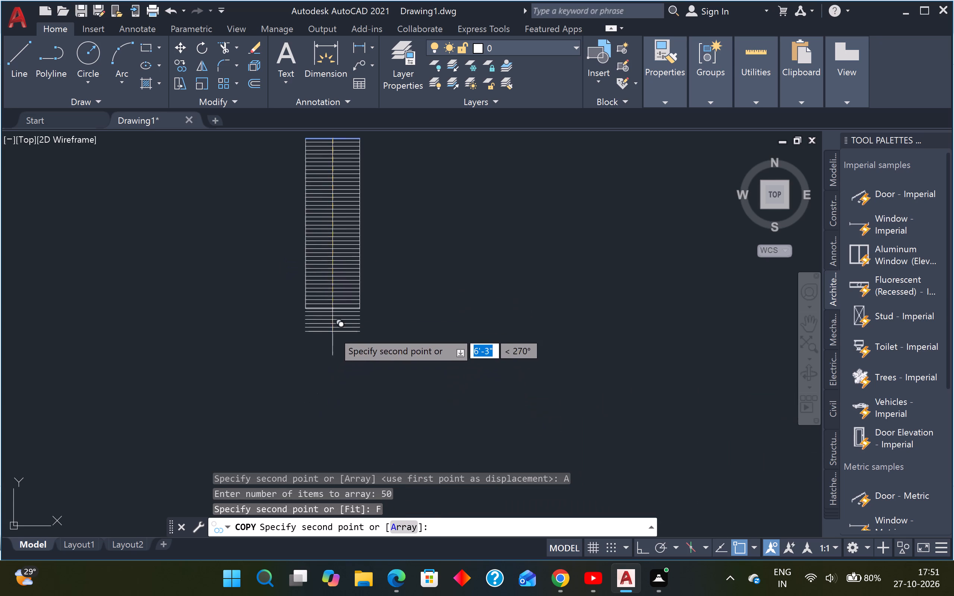
scroll(330, 295, "up", 3)
left_click(342, 349)
scroll(342, 349, "down", 1)
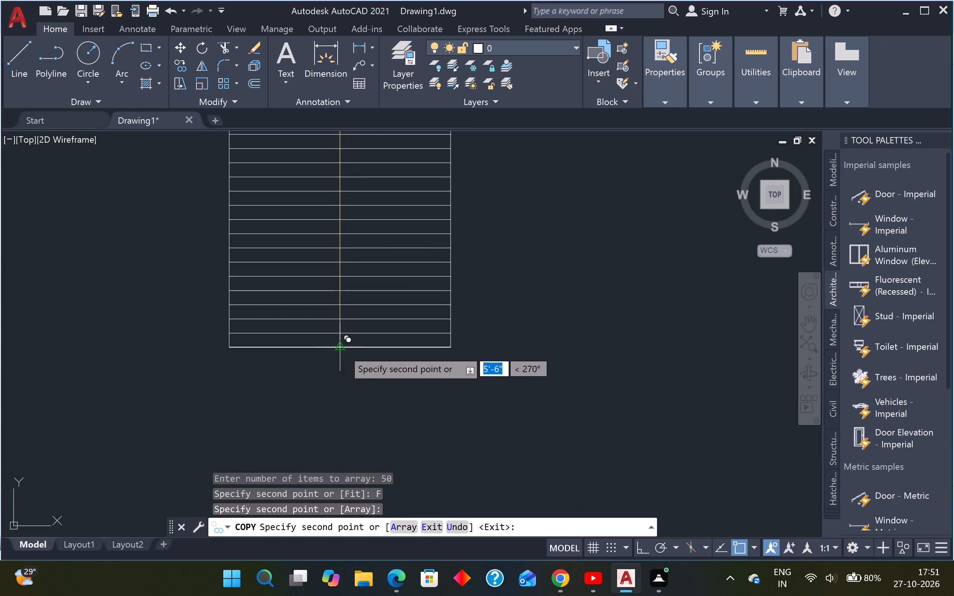
scroll(342, 349, "down", 1)
key("Escape")
Offset both long vertical sides of the wardrobe unit 3" inward.
type("O")
key("space")
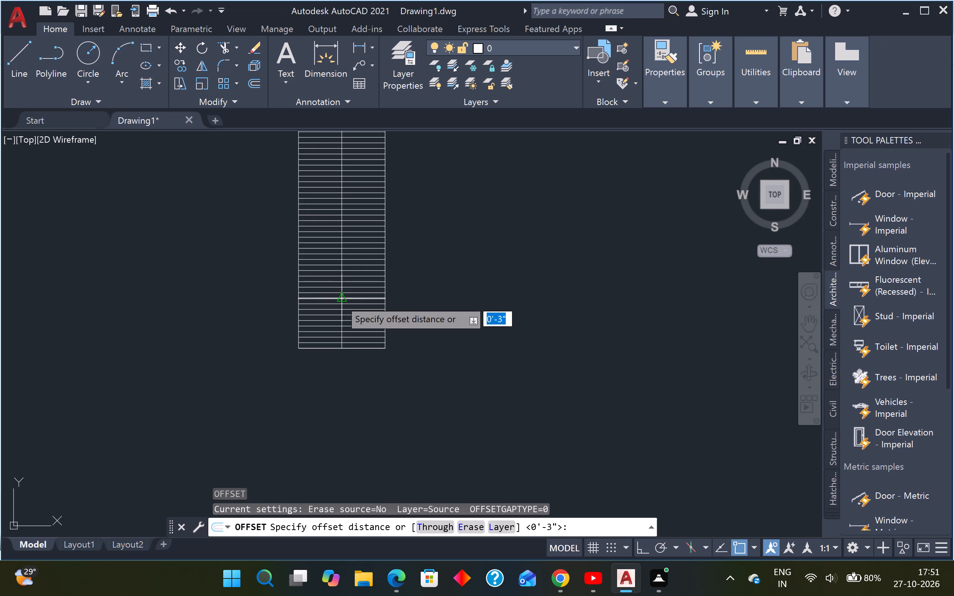
key("Return")
scroll(319, 307, "up", 2)
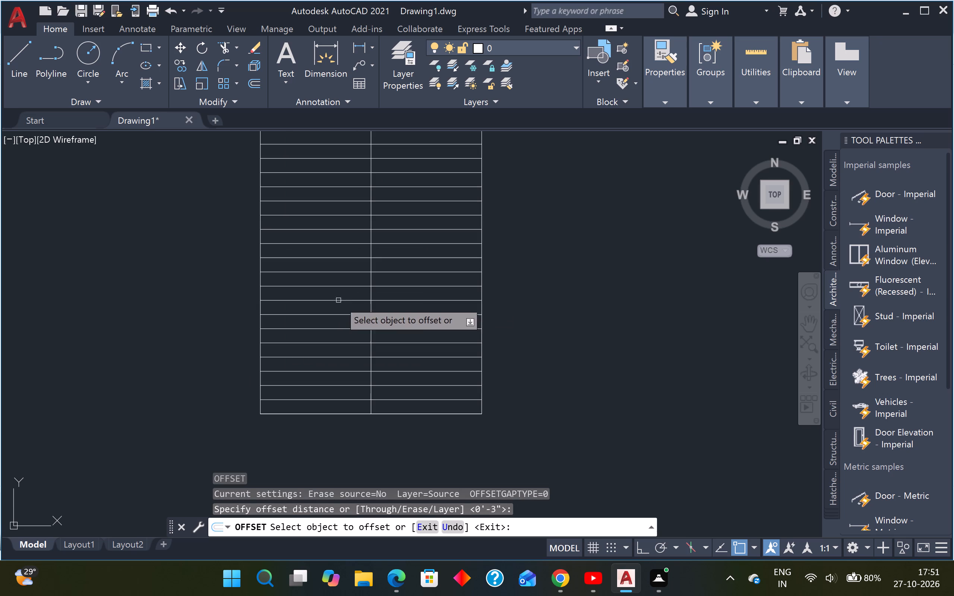
scroll(452, 302, "up", 2)
left_click(526, 278)
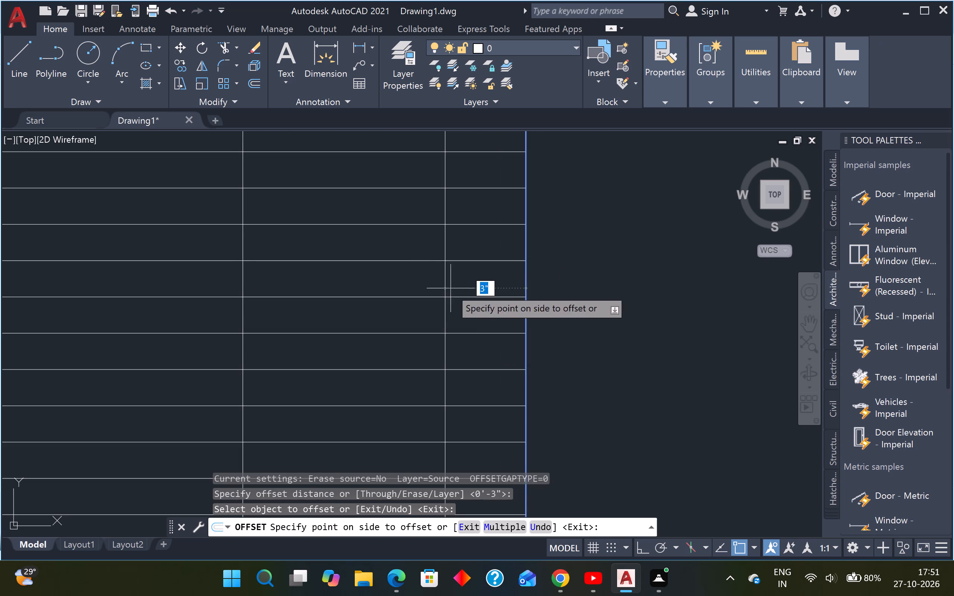
left_click(437, 288)
scroll(415, 299, "down", 3)
scroll(311, 307, "up", 2)
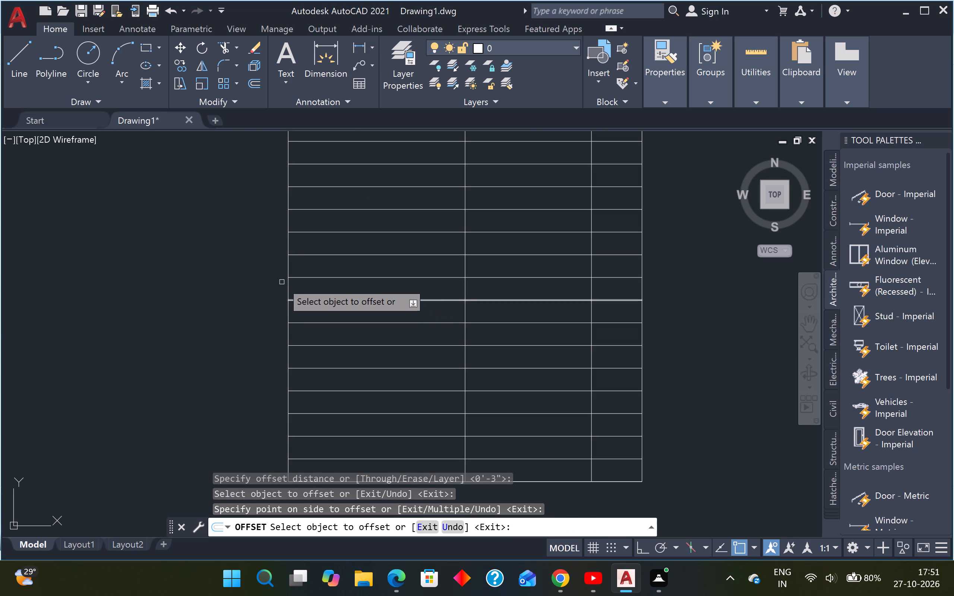
left_click(287, 285)
left_click(325, 286)
scroll(327, 286, "down", 4)
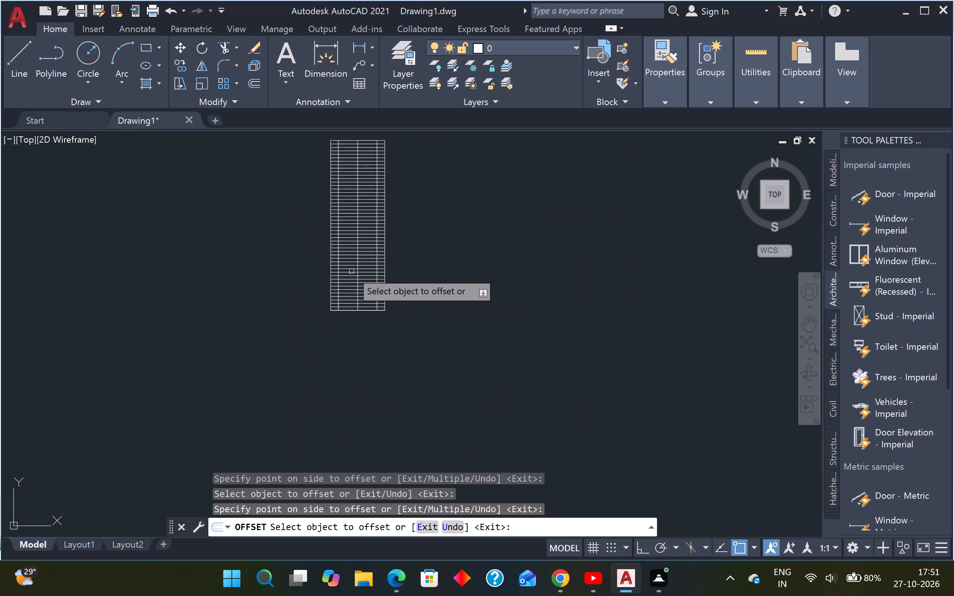
scroll(351, 271, "down", 1)
key("Escape")
key("Escape")
Trim the array lines out of the strip between the unit's left side and the left offset line.
type("TR")
key("space")
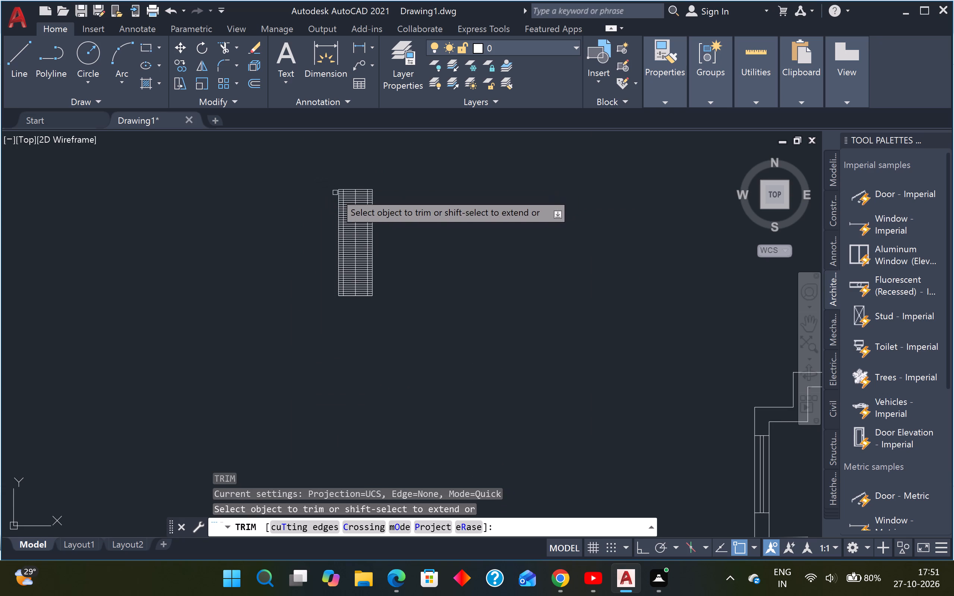
scroll(337, 190, "up", 4)
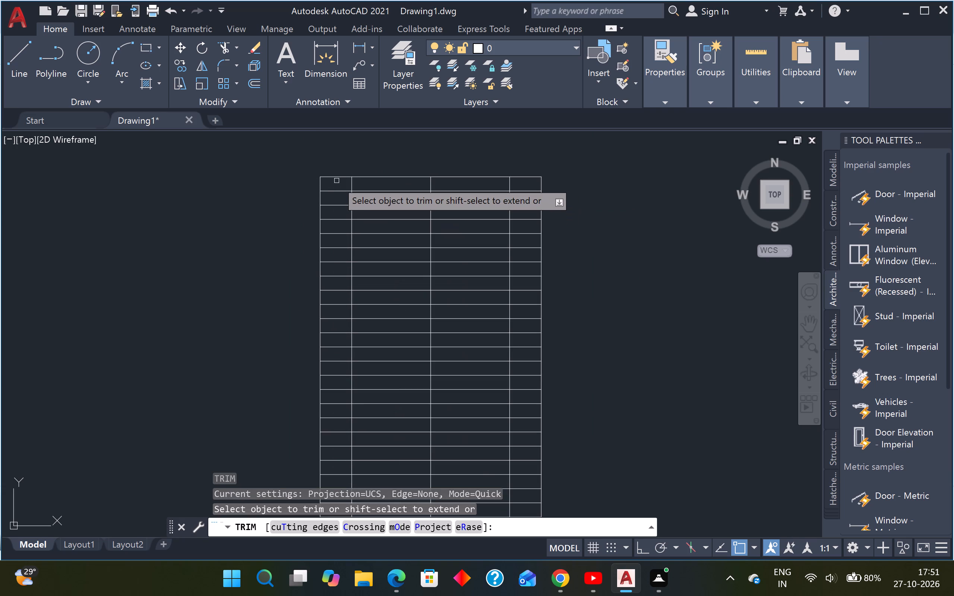
left_click(337, 181)
scroll(334, 284, "down", 3)
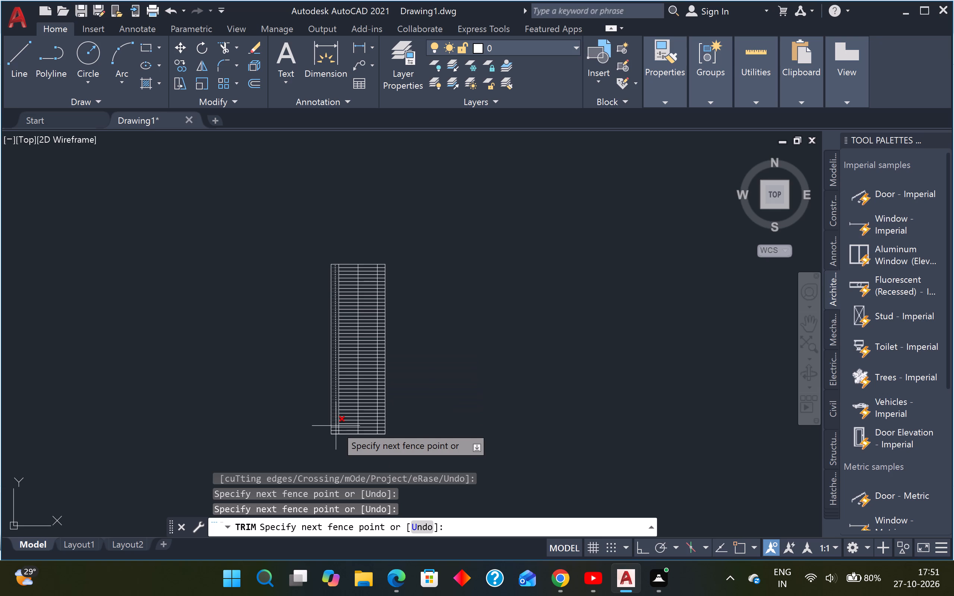
scroll(336, 426, "up", 2)
left_click(334, 444)
scroll(336, 442, "down", 3)
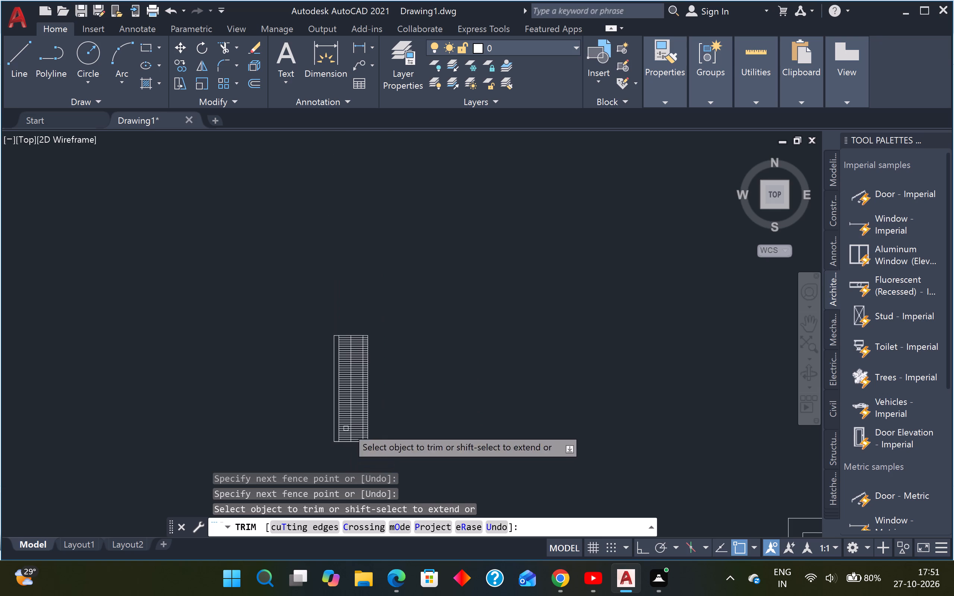
Trim the array lines out of the strip between the right offset line and the unit's right side.
scroll(360, 356, "up", 3)
scroll(370, 283, "up", 2)
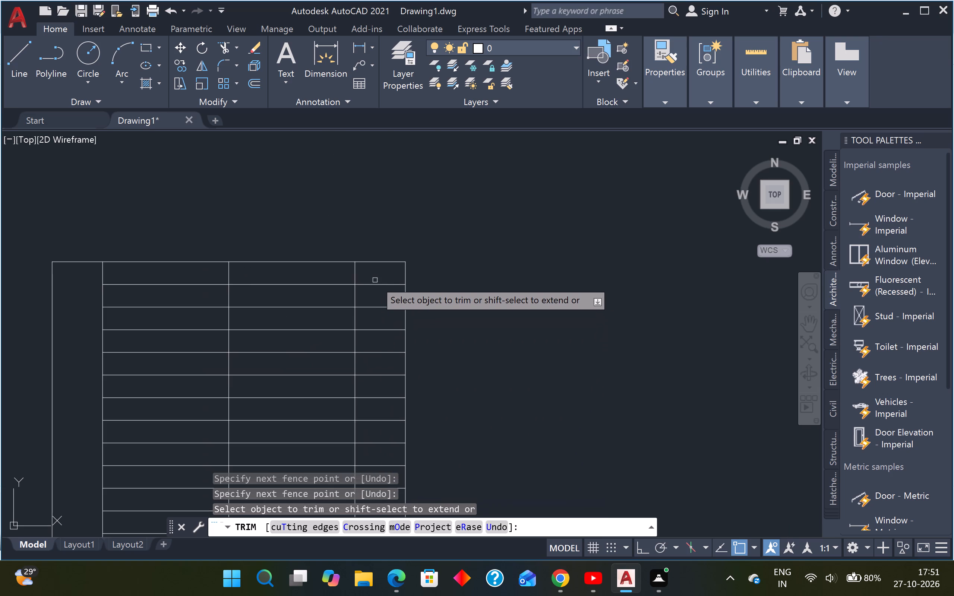
left_click(376, 278)
scroll(377, 340, "down", 3)
scroll(375, 402, "down", 2)
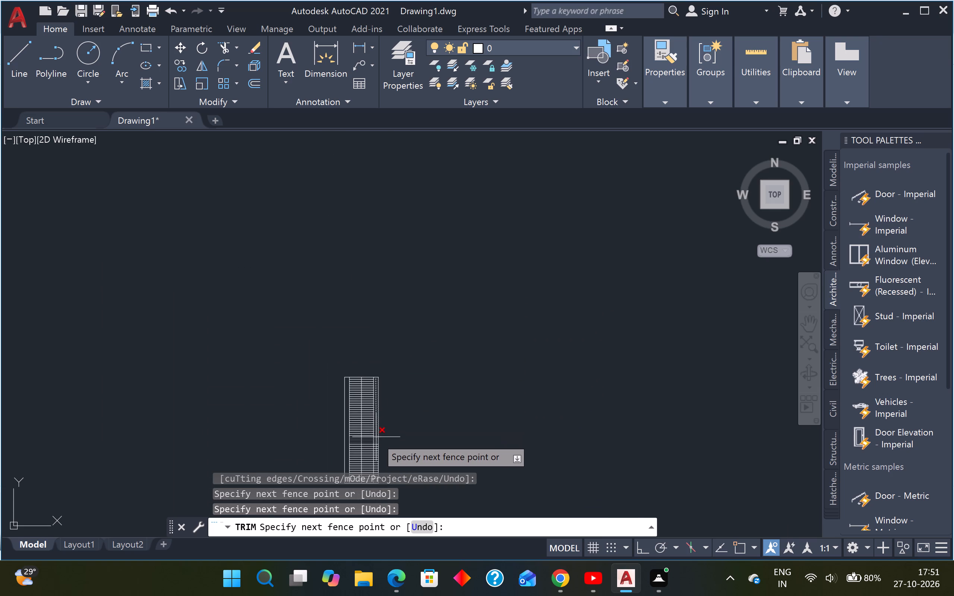
scroll(376, 437, "down", 2)
scroll(376, 455, "up", 6)
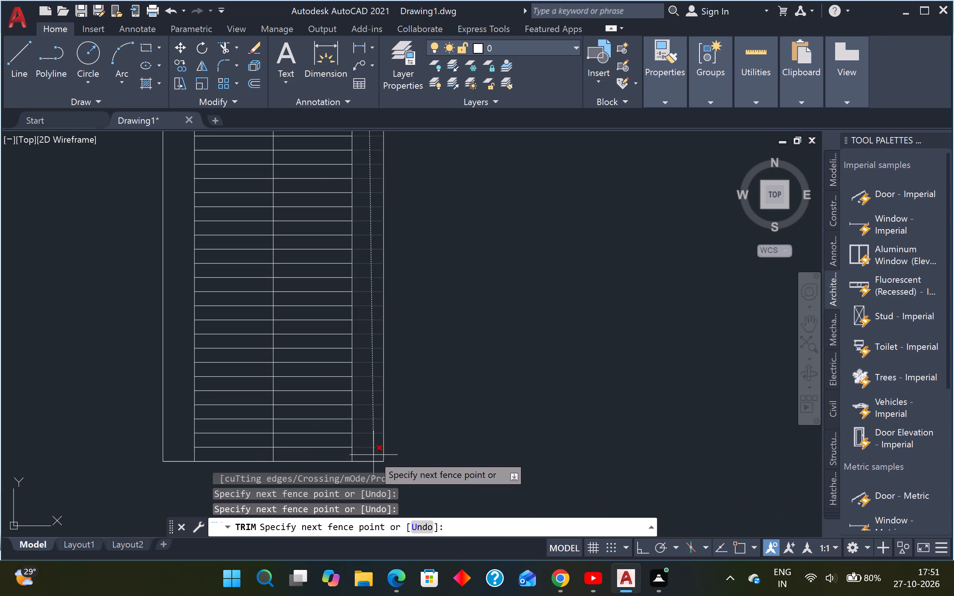
left_click(373, 453)
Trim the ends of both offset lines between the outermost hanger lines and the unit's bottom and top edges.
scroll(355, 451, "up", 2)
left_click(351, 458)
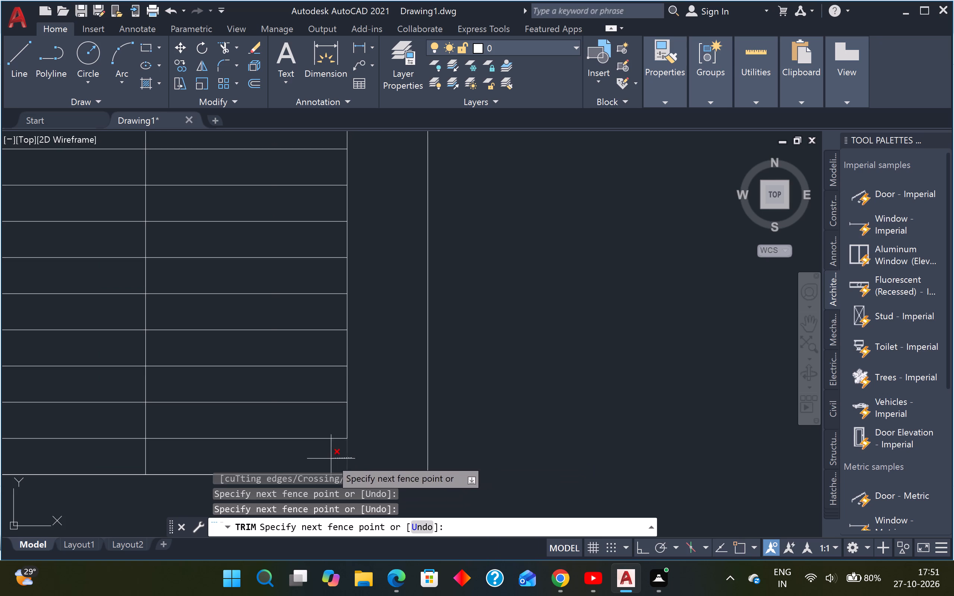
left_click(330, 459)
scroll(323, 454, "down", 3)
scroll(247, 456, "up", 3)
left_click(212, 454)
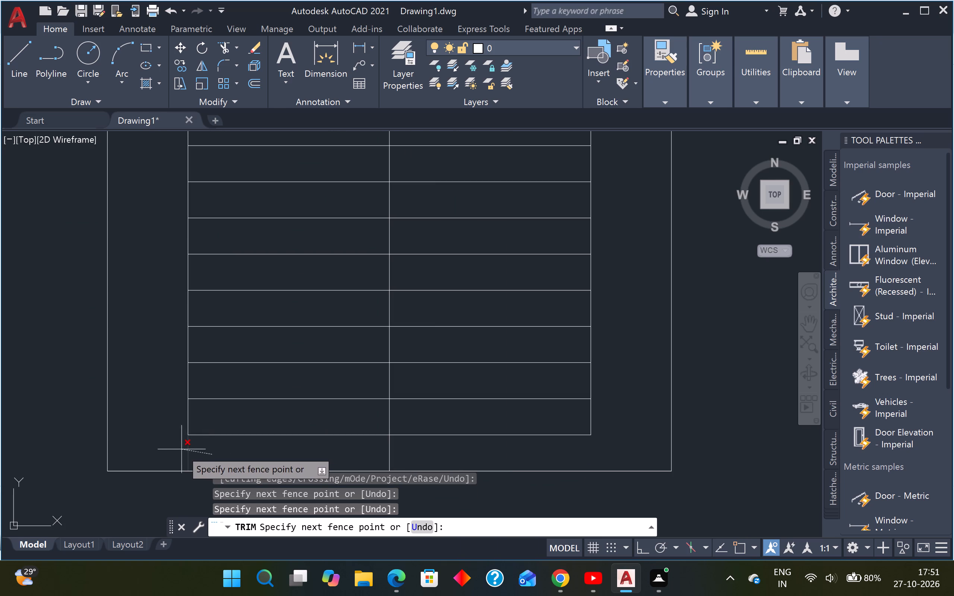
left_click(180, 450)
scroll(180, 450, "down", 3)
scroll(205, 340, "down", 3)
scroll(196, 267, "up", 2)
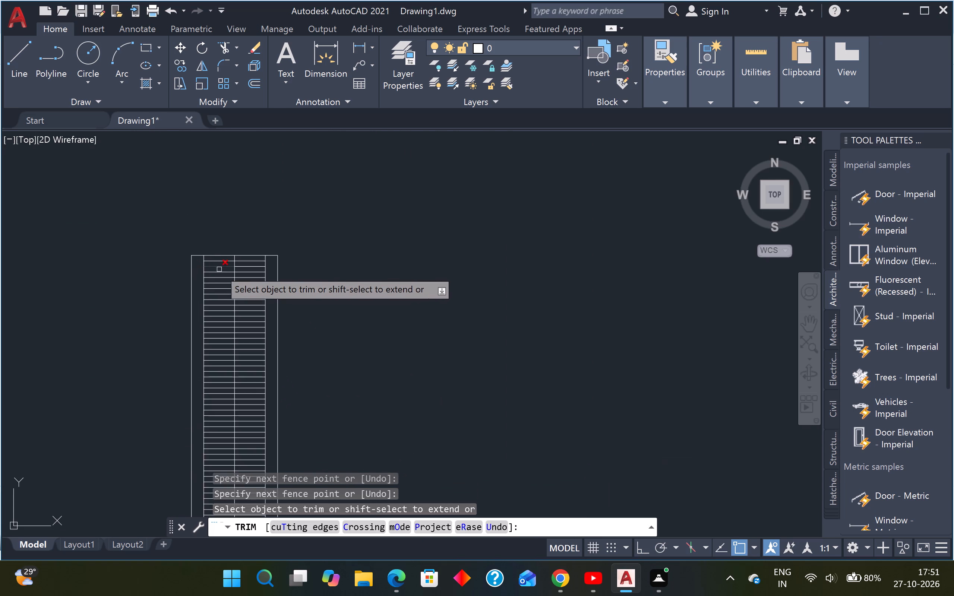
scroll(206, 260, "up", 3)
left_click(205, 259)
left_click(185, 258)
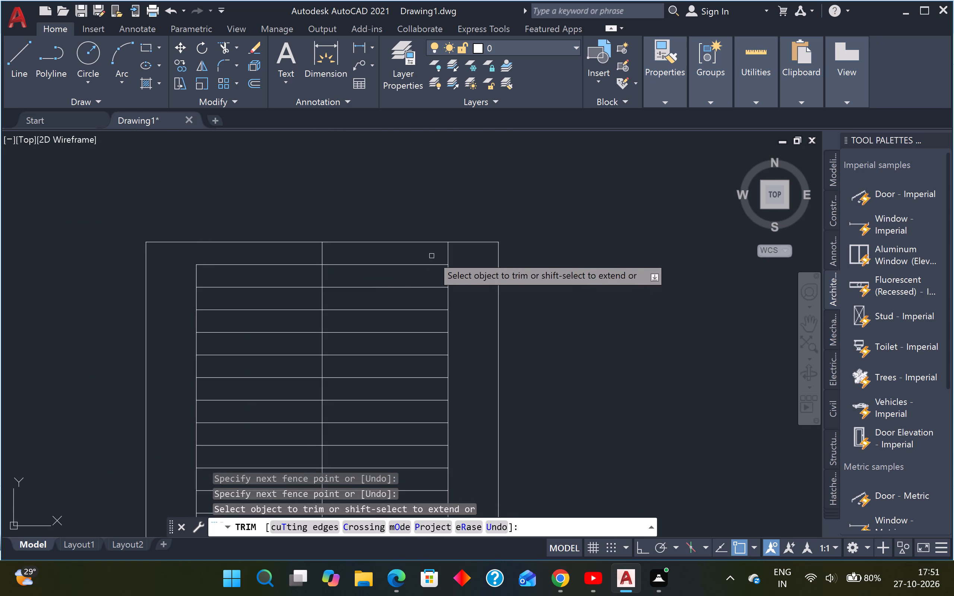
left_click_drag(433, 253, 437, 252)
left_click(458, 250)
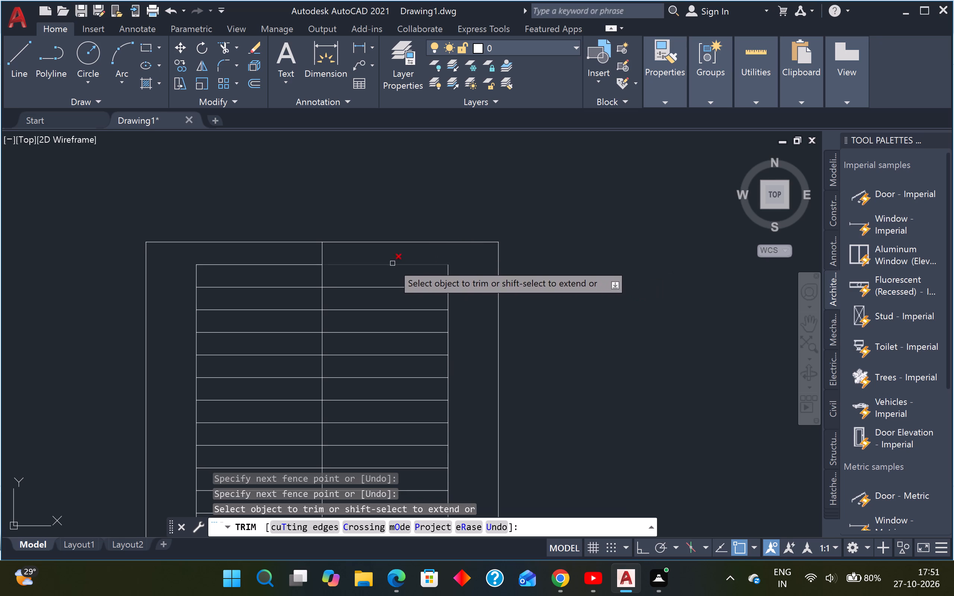
Trim away both halves of the topmost and bottommost hanger lines.
left_click(392, 263)
left_click(305, 263)
scroll(309, 259, "down", 3)
scroll(332, 321, "down", 3)
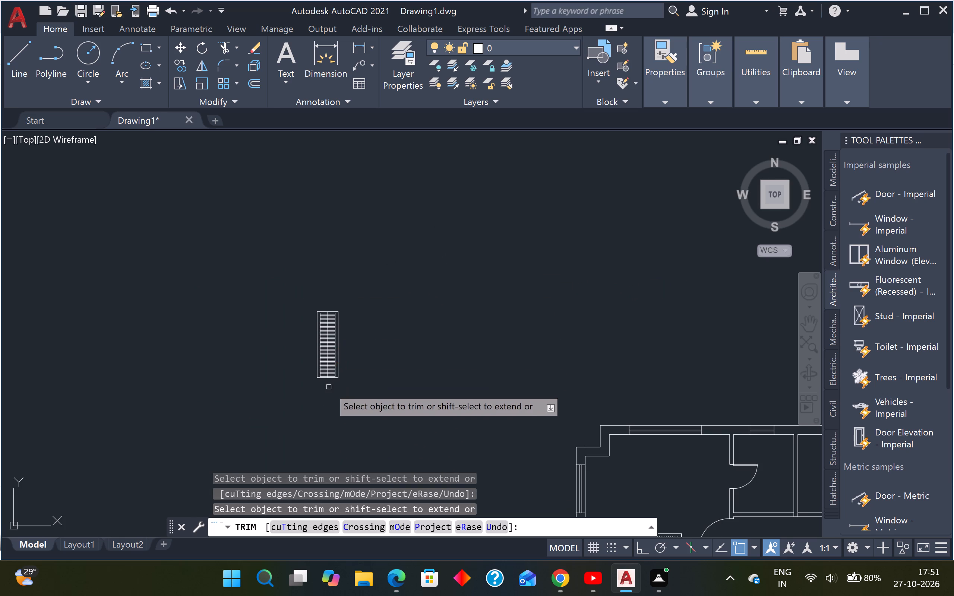
scroll(326, 371, "up", 5)
left_click(333, 374)
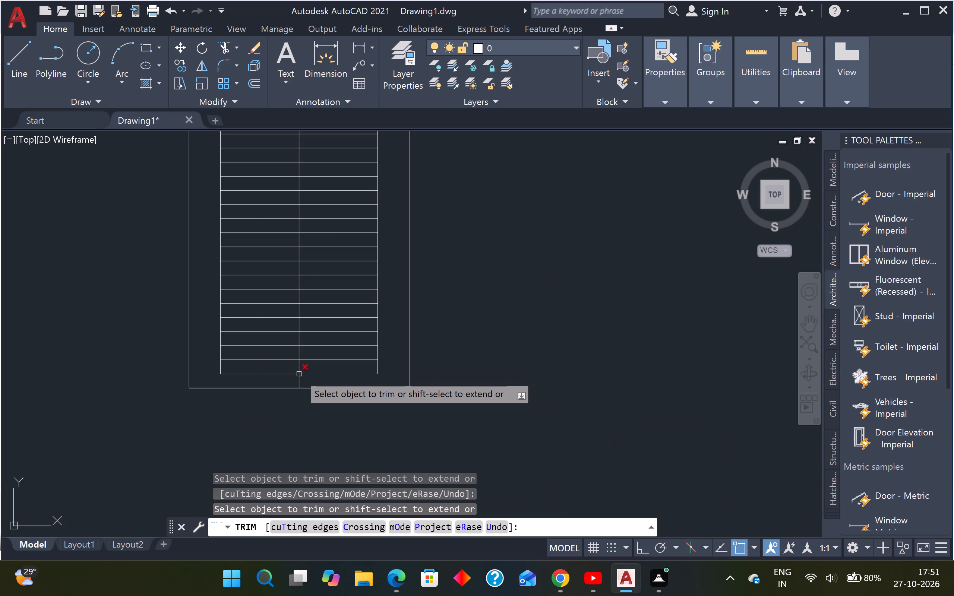
left_click(280, 373)
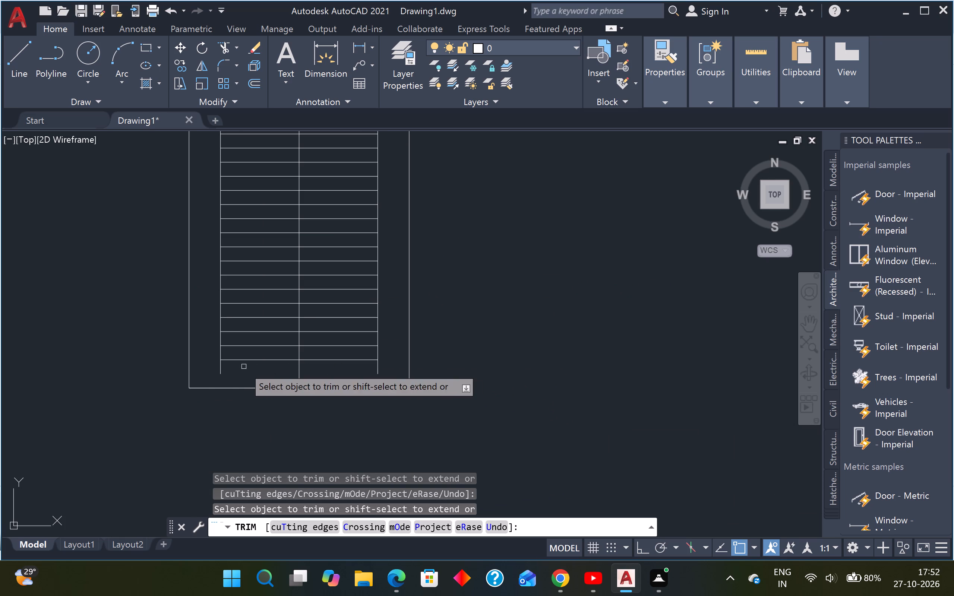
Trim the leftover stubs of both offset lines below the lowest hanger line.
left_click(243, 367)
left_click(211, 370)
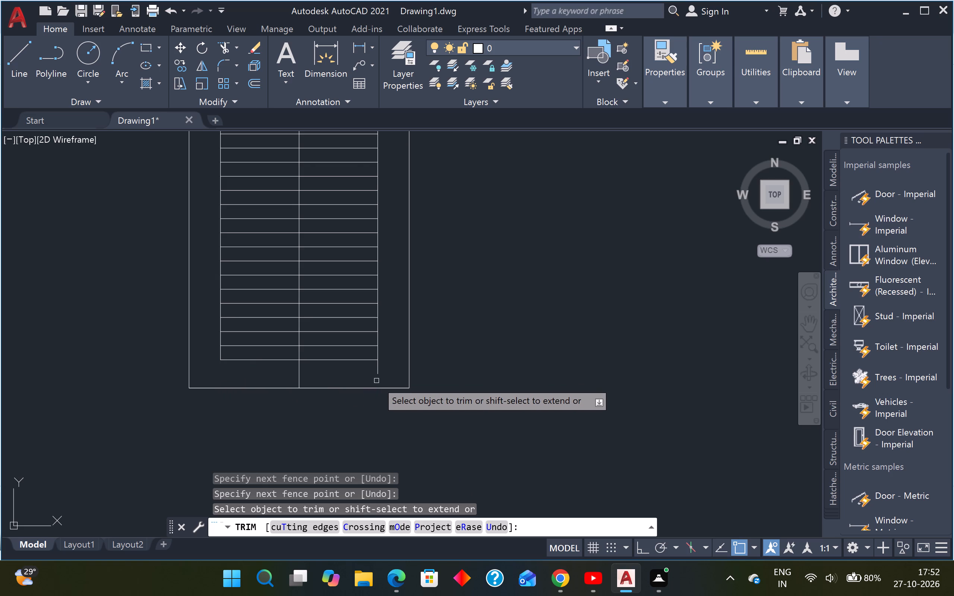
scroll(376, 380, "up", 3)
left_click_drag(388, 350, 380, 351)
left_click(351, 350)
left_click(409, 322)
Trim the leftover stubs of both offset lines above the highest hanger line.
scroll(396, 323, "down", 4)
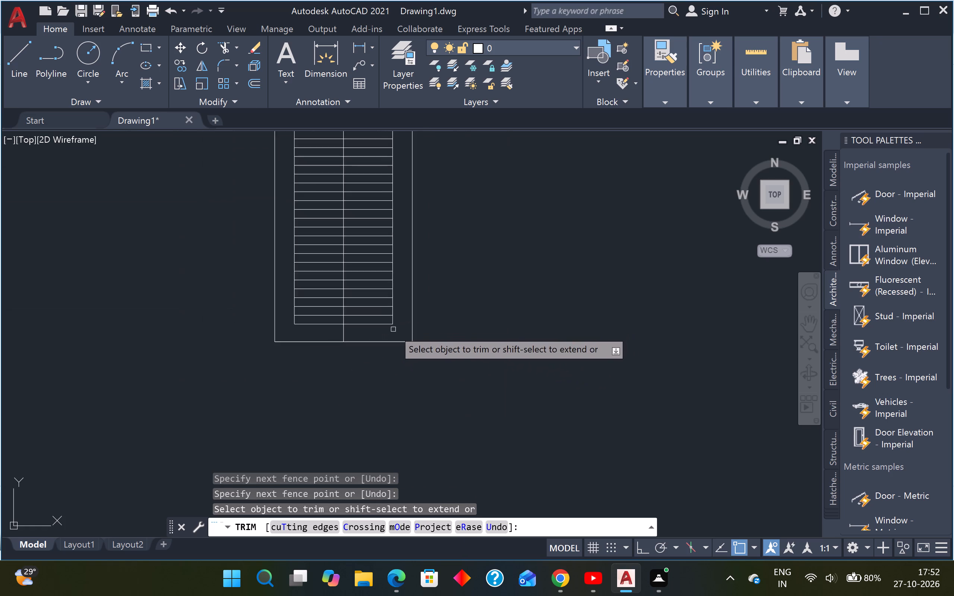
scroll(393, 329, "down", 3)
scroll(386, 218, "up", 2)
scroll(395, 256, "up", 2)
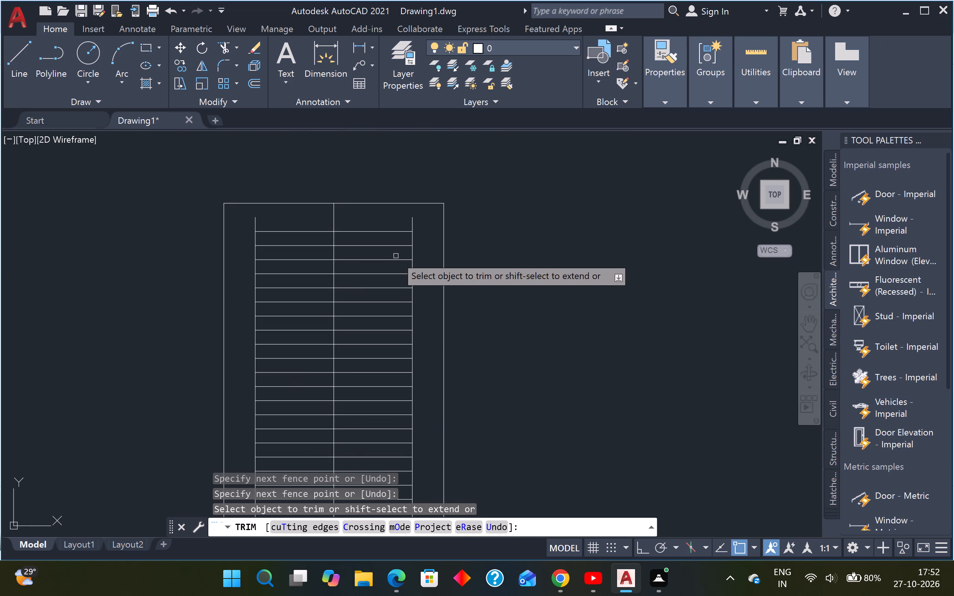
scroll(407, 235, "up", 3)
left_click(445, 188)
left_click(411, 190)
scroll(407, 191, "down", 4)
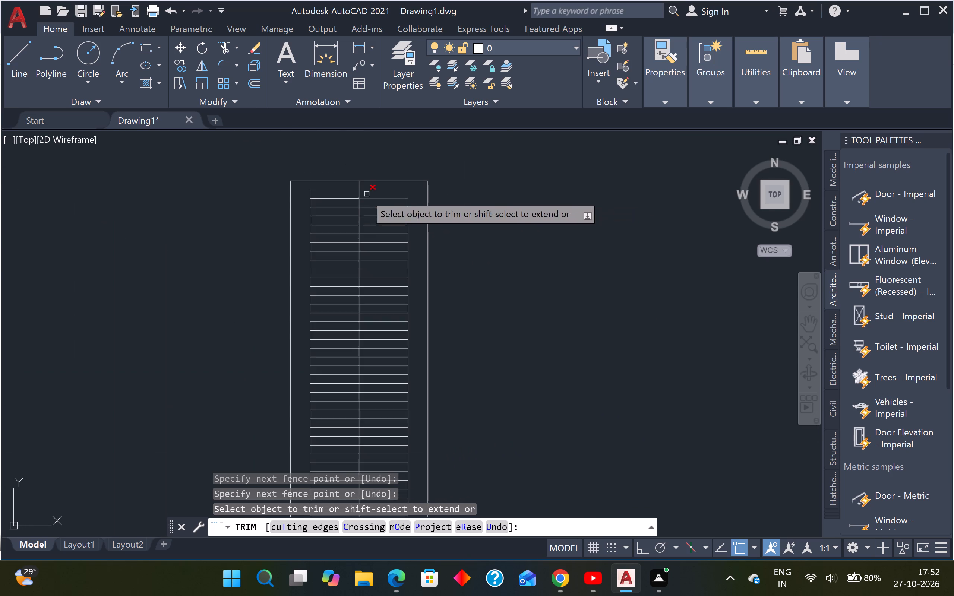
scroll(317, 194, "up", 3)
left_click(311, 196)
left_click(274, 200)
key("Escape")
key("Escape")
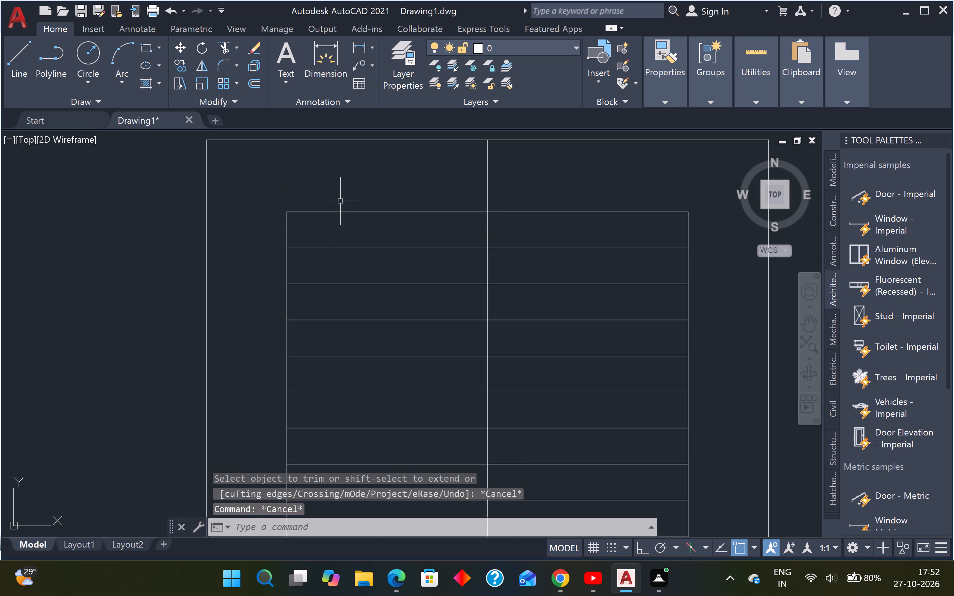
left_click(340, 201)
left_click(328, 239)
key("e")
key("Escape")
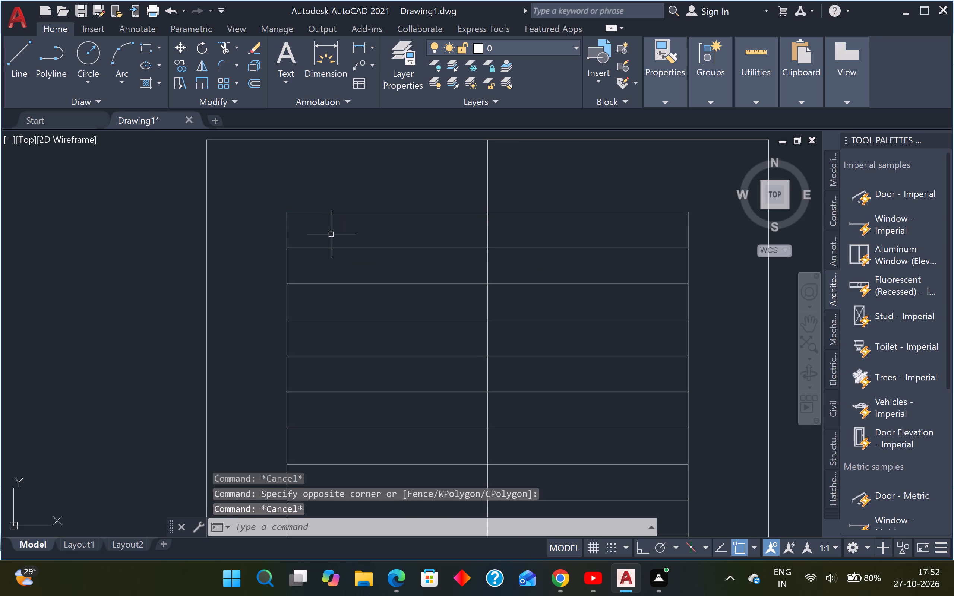
Erase the left and right vertical offset lines that bound the hanger lines.
left_click(308, 224)
left_click(279, 230)
type("E")
key("space")
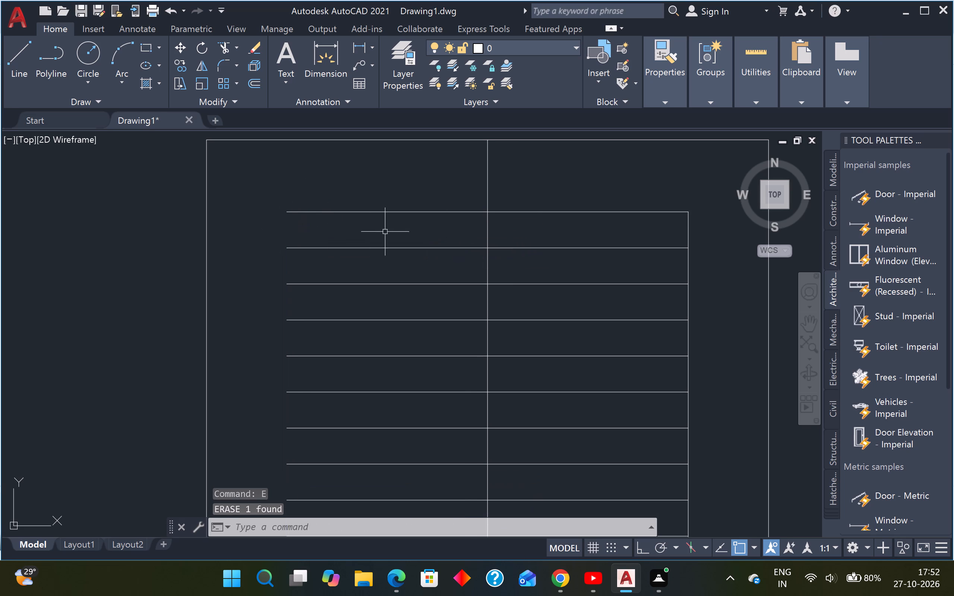
scroll(456, 234, "down", 2)
scroll(534, 236, "up", 2)
left_click_drag(590, 223, 579, 223)
left_click(558, 222)
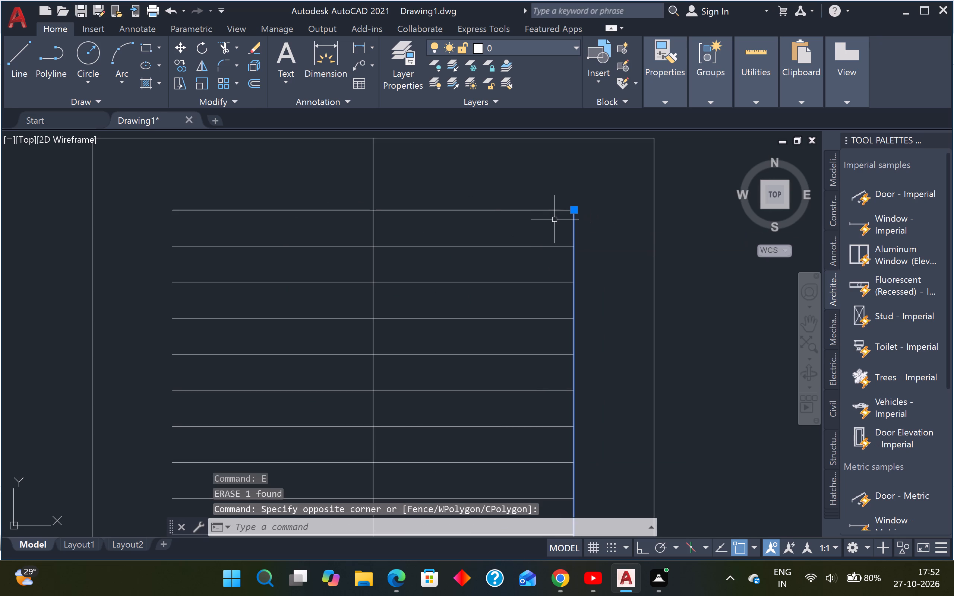
type("E")
key("space")
Erase the topmost and bottommost remaining hanger lines.
left_click(523, 201)
left_click(506, 212)
key("e")
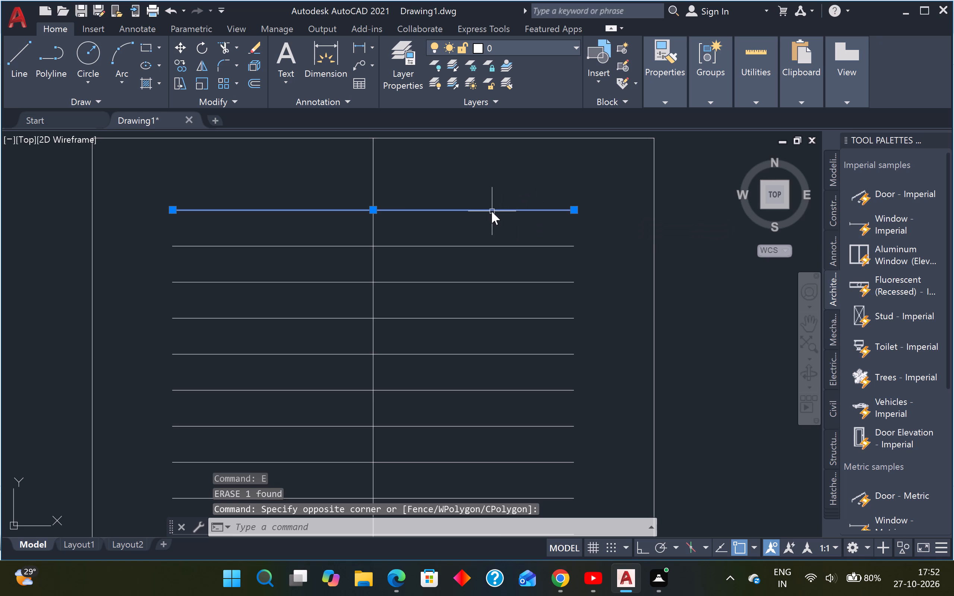
key("space")
scroll(478, 207, "down", 6)
scroll(447, 409, "up", 4)
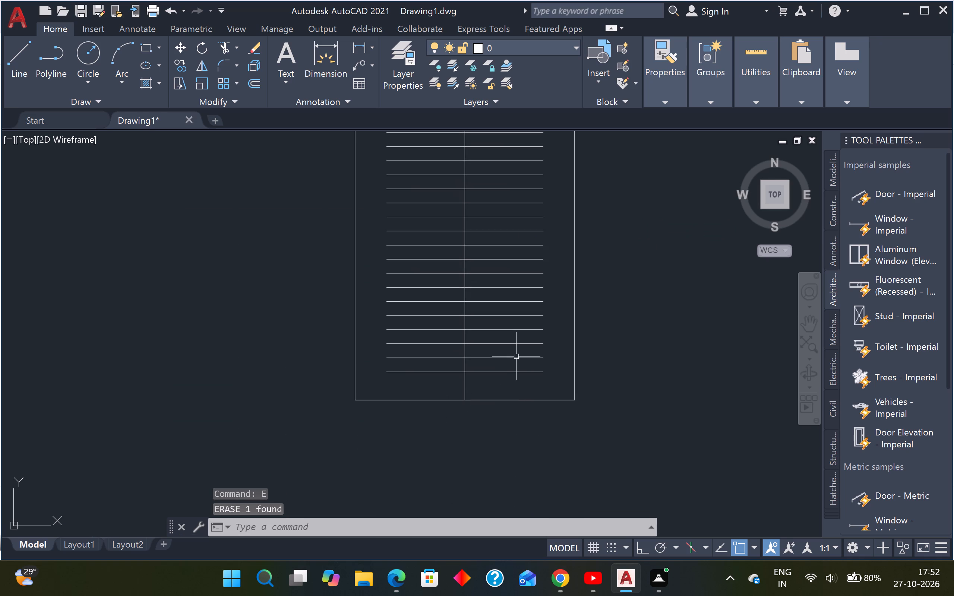
scroll(501, 367, "up", 2)
left_click(501, 367)
left_click(486, 384)
type("E")
key("space")
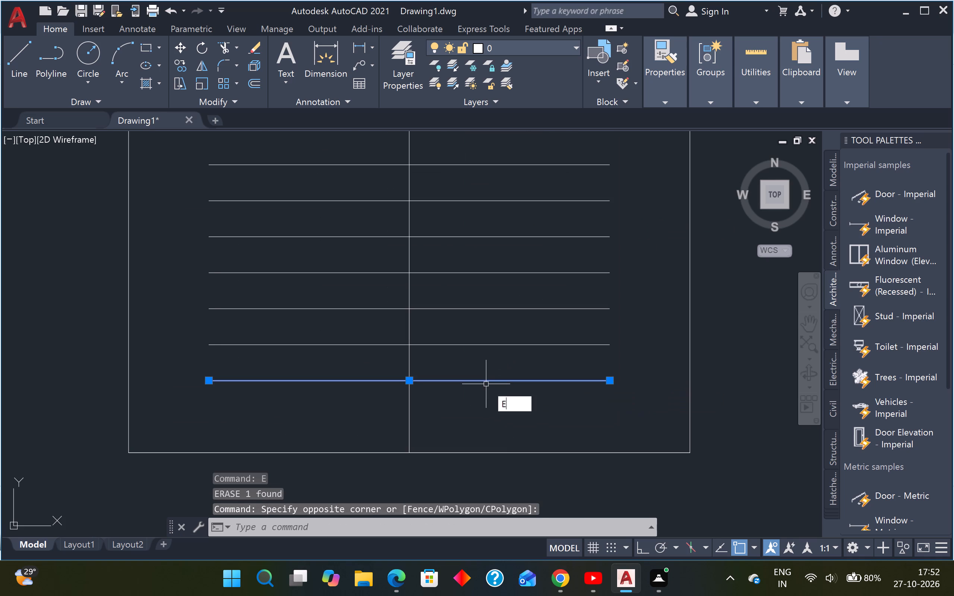
Draw a diagonal line from the left end of the second-lowest hanger line to the right end of the lowest one.
key("l")
key("space")
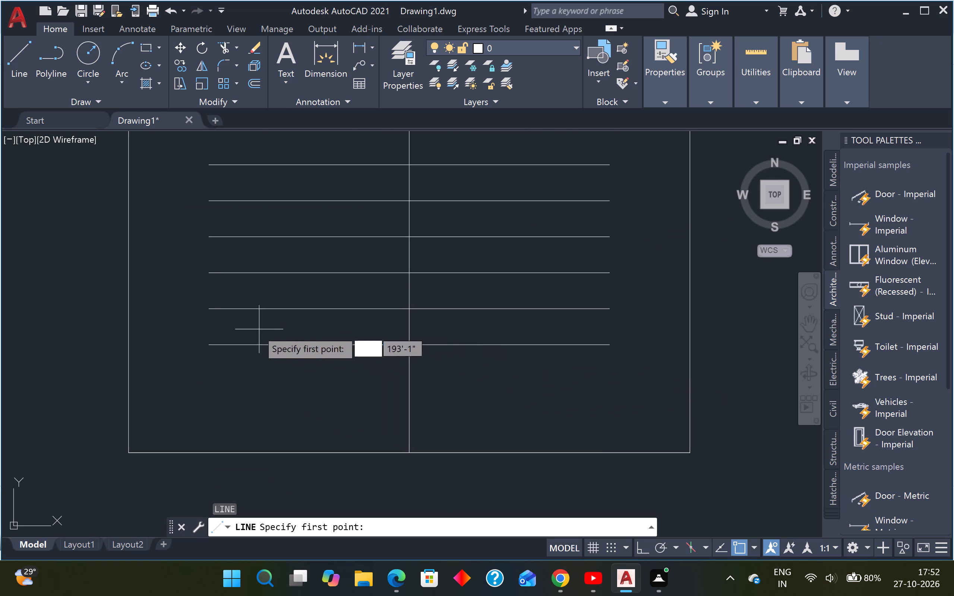
left_click_drag(213, 306, 217, 306)
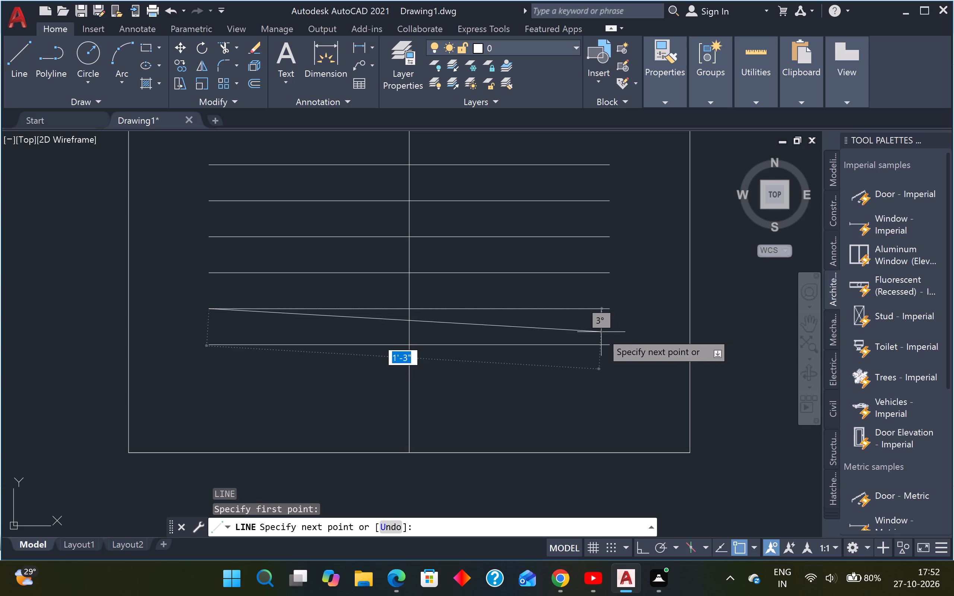
left_click(611, 342)
key("Escape")
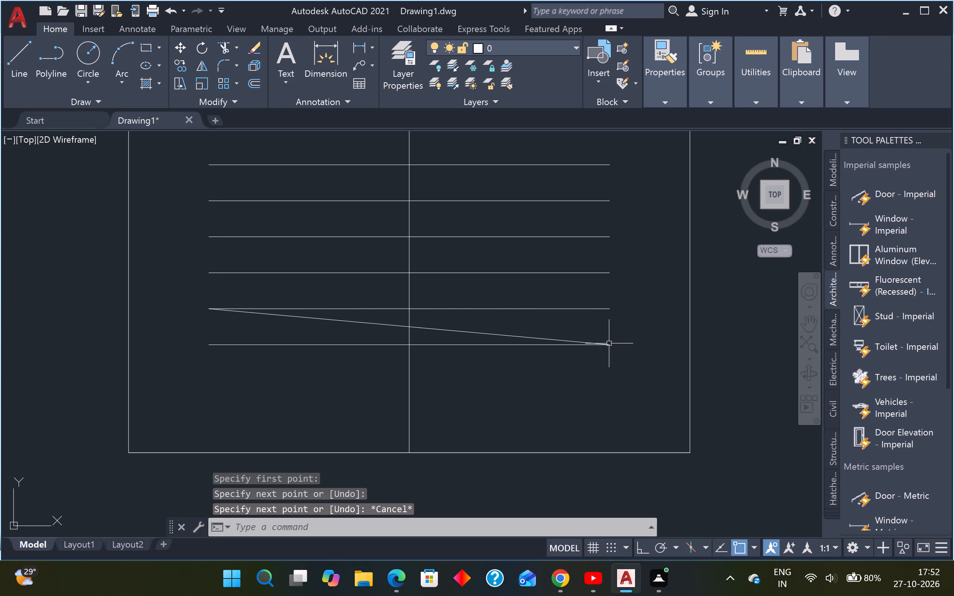
Draw a second diagonal starting nine hanger lines above the bottom one, from a line's left end to the next lower line's right end.
key("space")
scroll(491, 315, "down", 3)
scroll(463, 302, "down", 1)
scroll(444, 269, "up", 2)
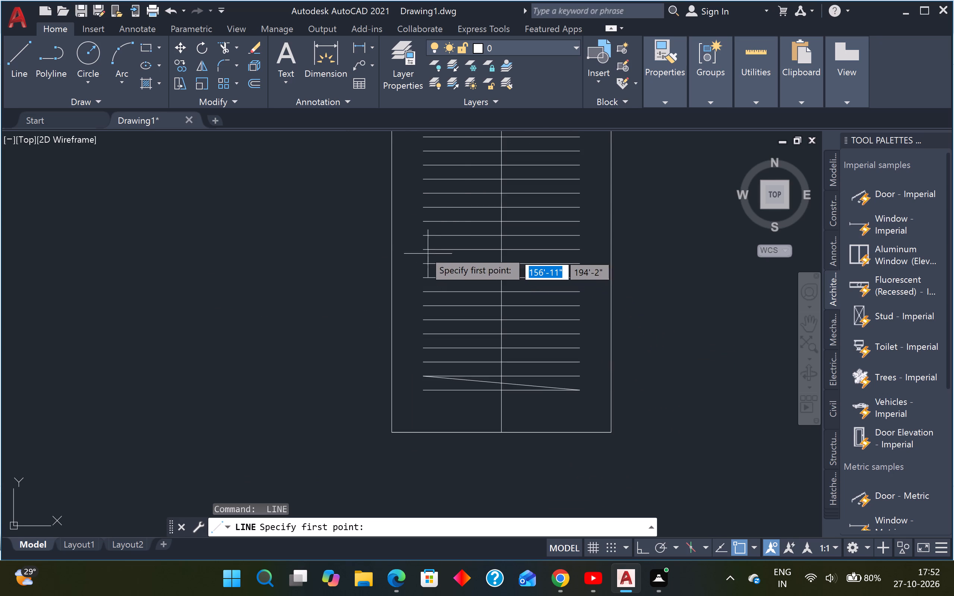
scroll(418, 247, "up", 3)
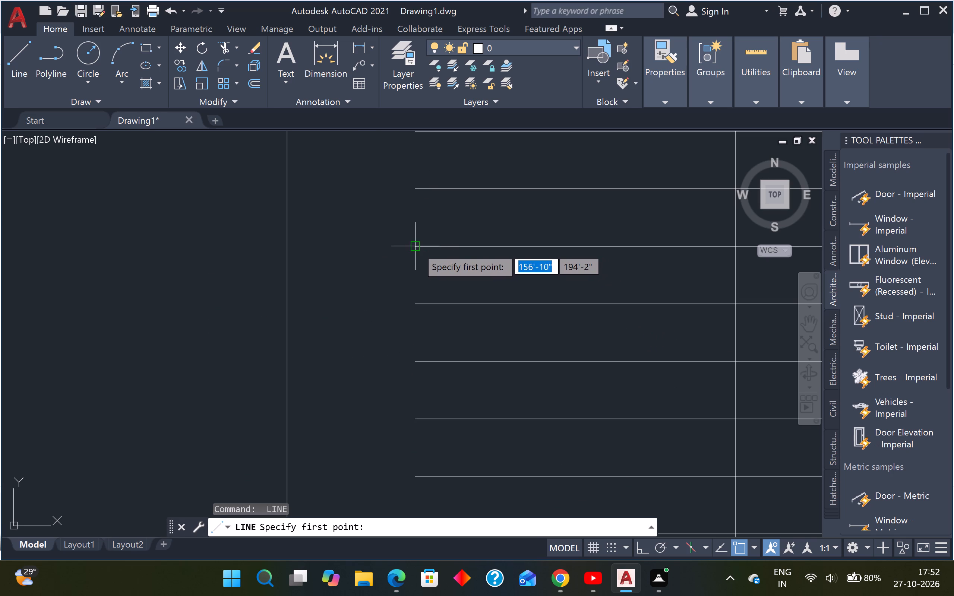
left_click(415, 248)
scroll(537, 288, "down", 2)
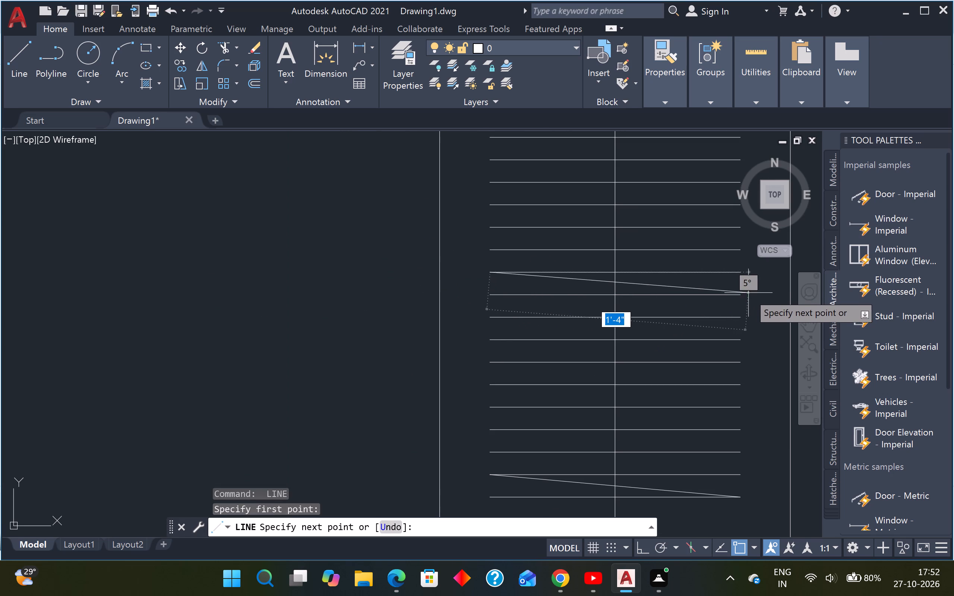
left_click(745, 291)
key("Escape")
Draw a third matching diagonal starting thirteen hanger lines above the second one, dropping one line spacing from left to right.
scroll(621, 277, "down", 3)
key("space")
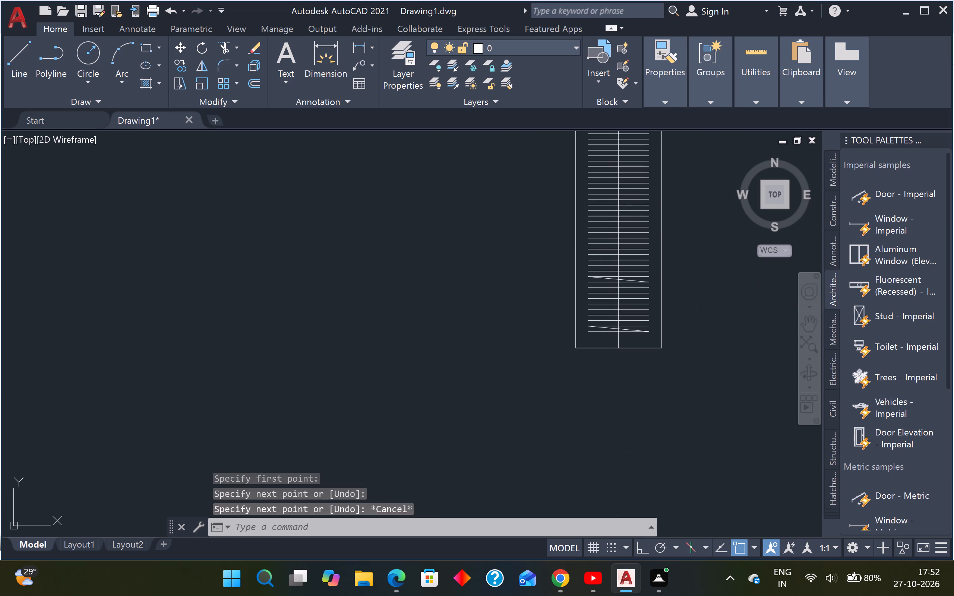
scroll(582, 207, "up", 2)
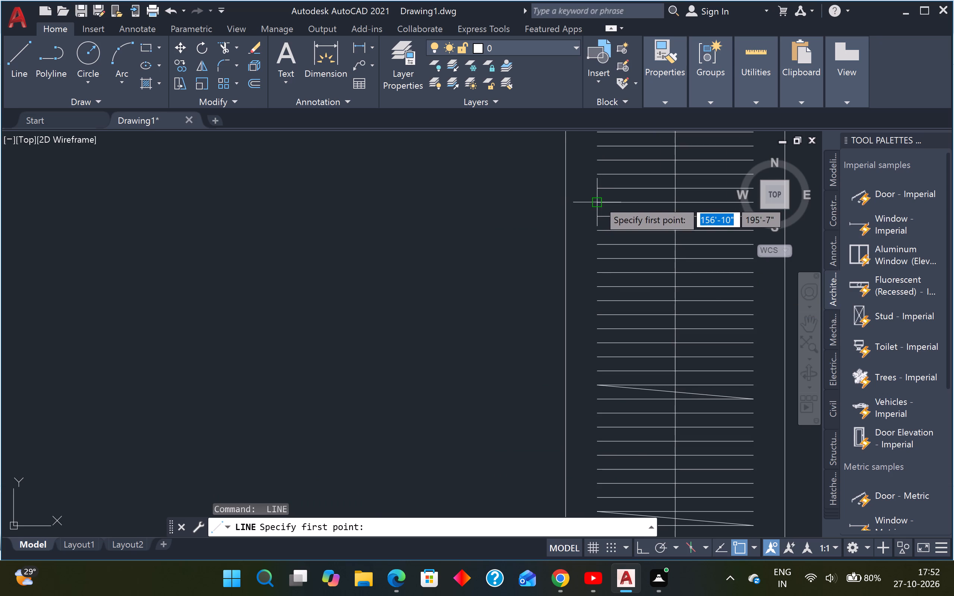
left_click(598, 200)
scroll(668, 249, "down", 2)
middle_click_drag(673, 247, 546, 277)
scroll(562, 261, "up", 5)
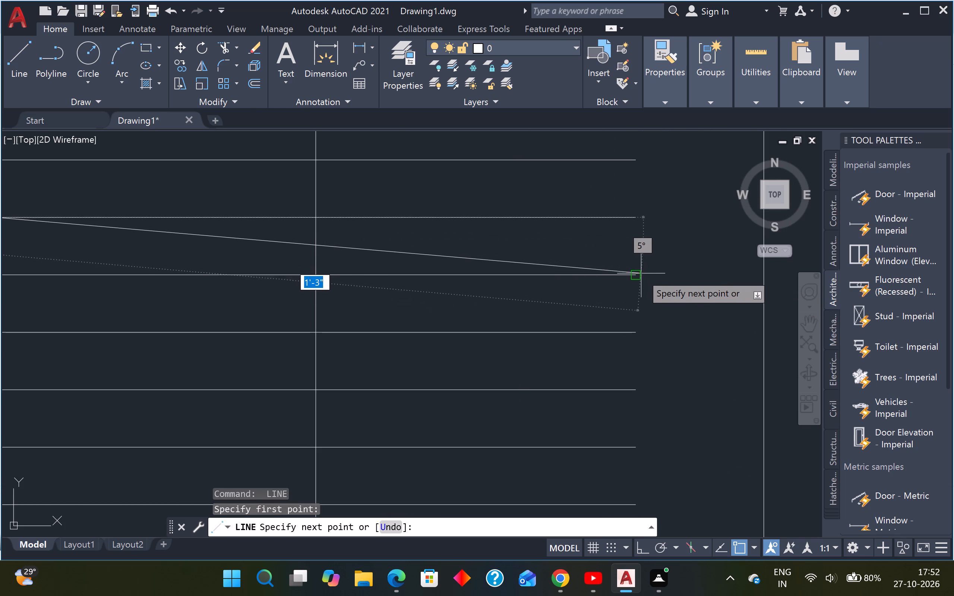
left_click(636, 274)
key("Escape")
Draw three matching diagonals between the second and third, starting four, seven and ten hanger lines below the third.
scroll(621, 260, "down", 4)
key("space")
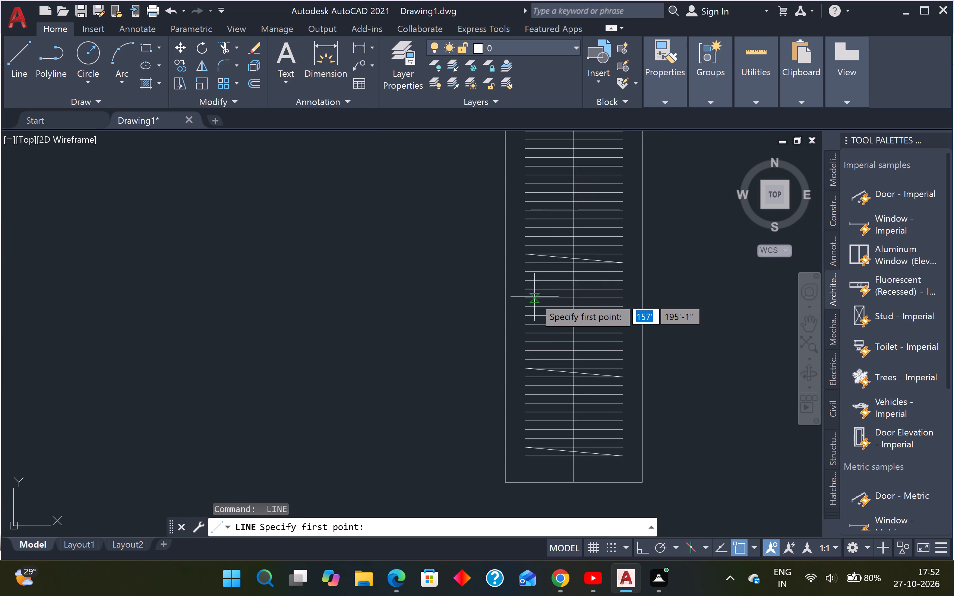
scroll(534, 297, "up", 2)
left_click(514, 273)
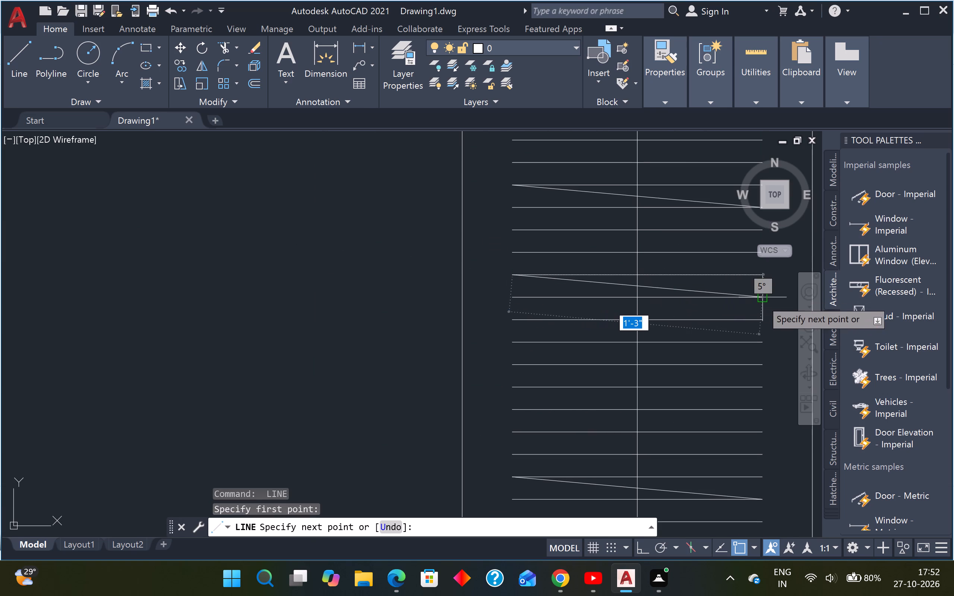
left_click(762, 299)
key("Escape")
key("space")
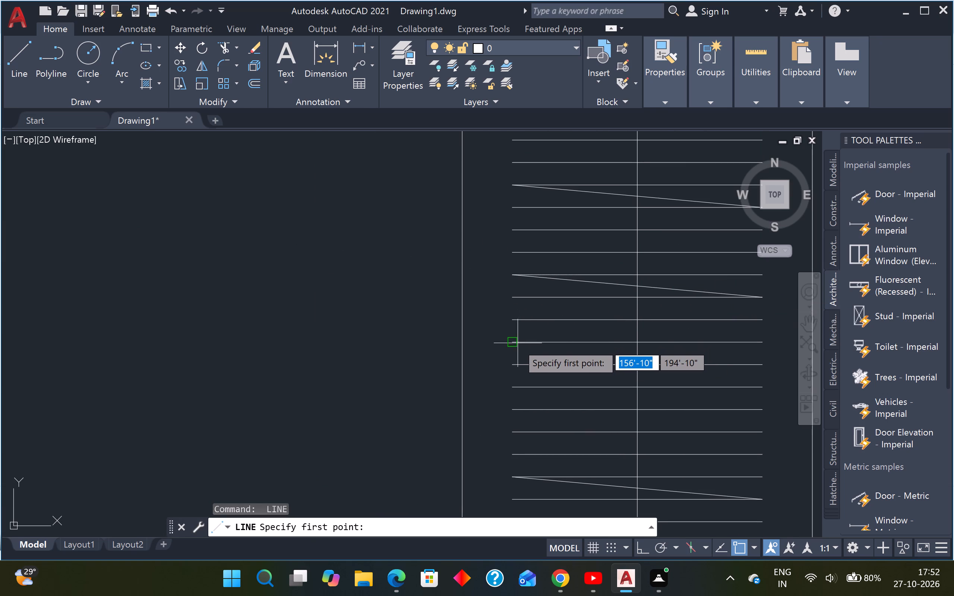
left_click(511, 343)
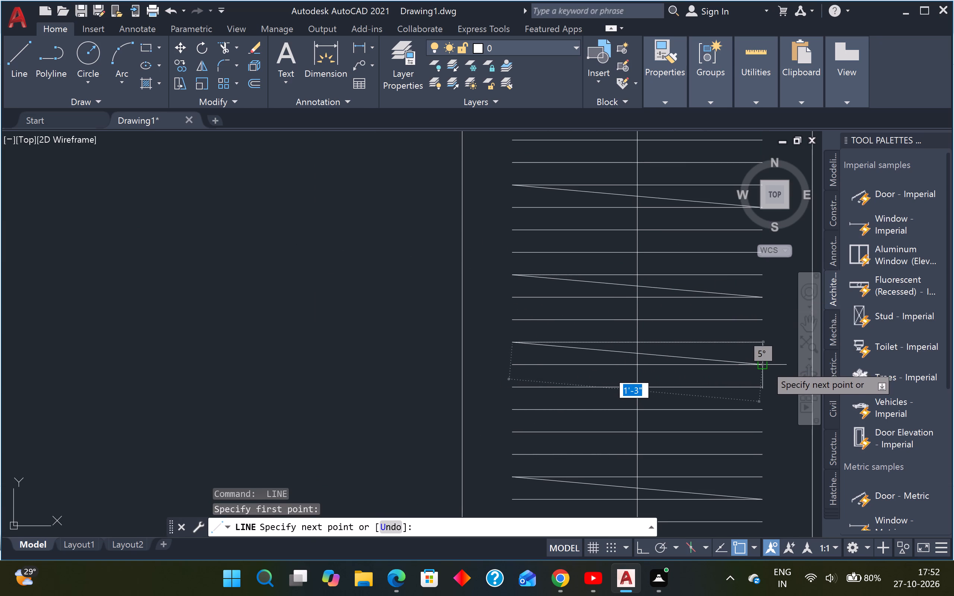
left_click(764, 365)
key("Escape")
key("space")
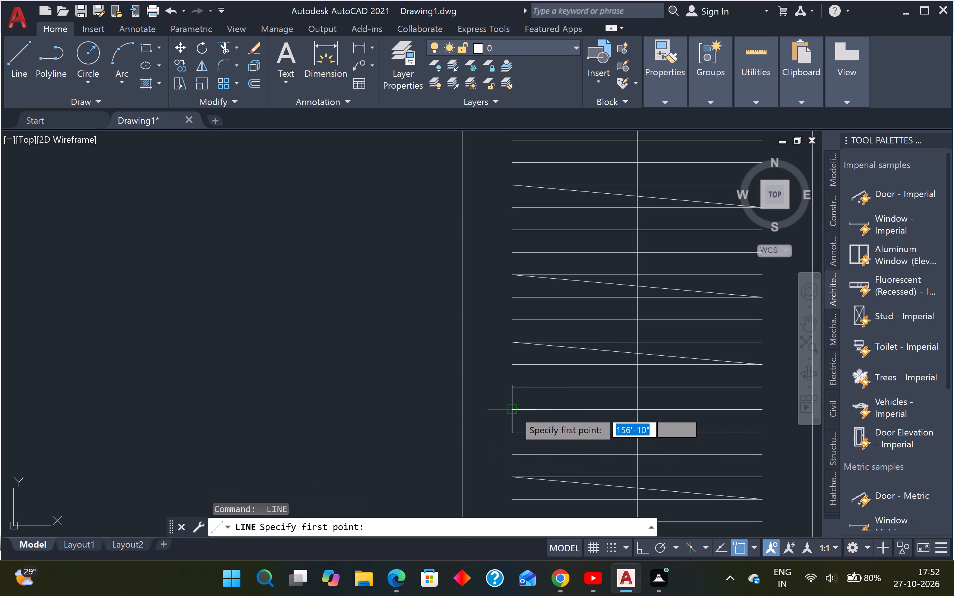
left_click(512, 410)
left_click(765, 429)
key("Escape")
Draw a matching diagonal starting four hanger lines above the highest slanted line, dropping one line spacing to the right.
scroll(672, 384, "down", 1)
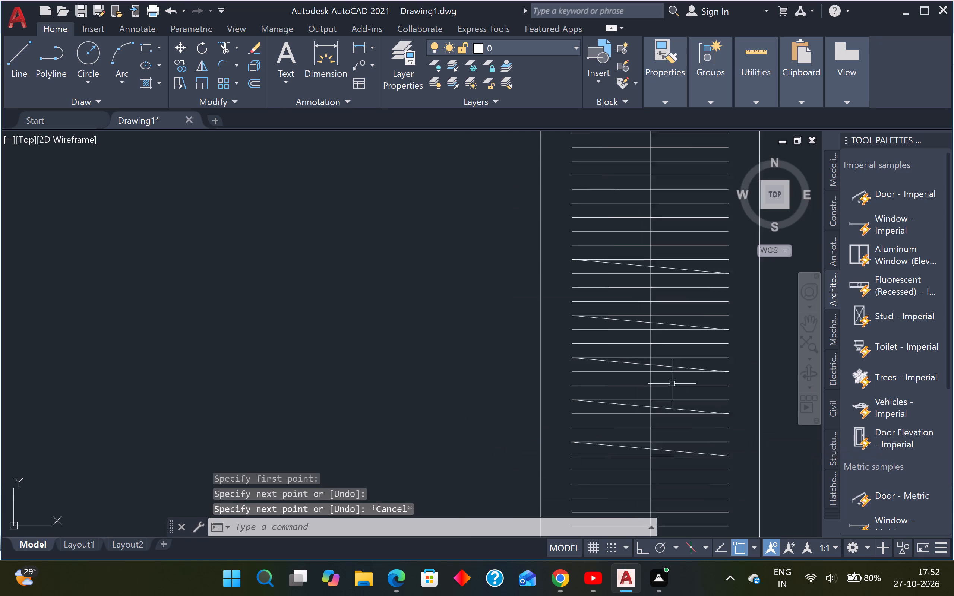
scroll(672, 384, "down", 1)
scroll(664, 303, "down", 1)
middle_click_drag(663, 303, 648, 360)
scroll(642, 358, "up", 2)
key("space")
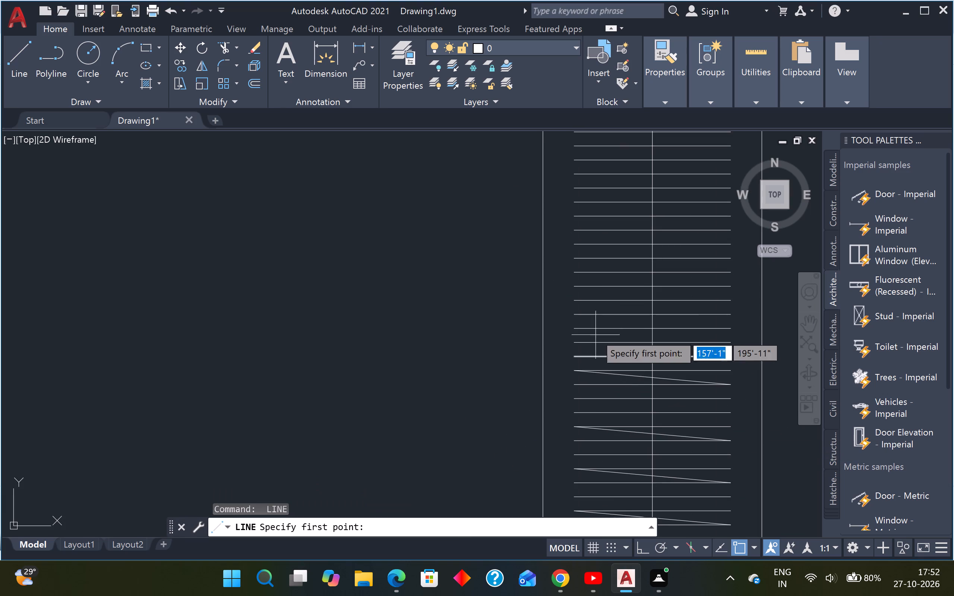
left_click(573, 317)
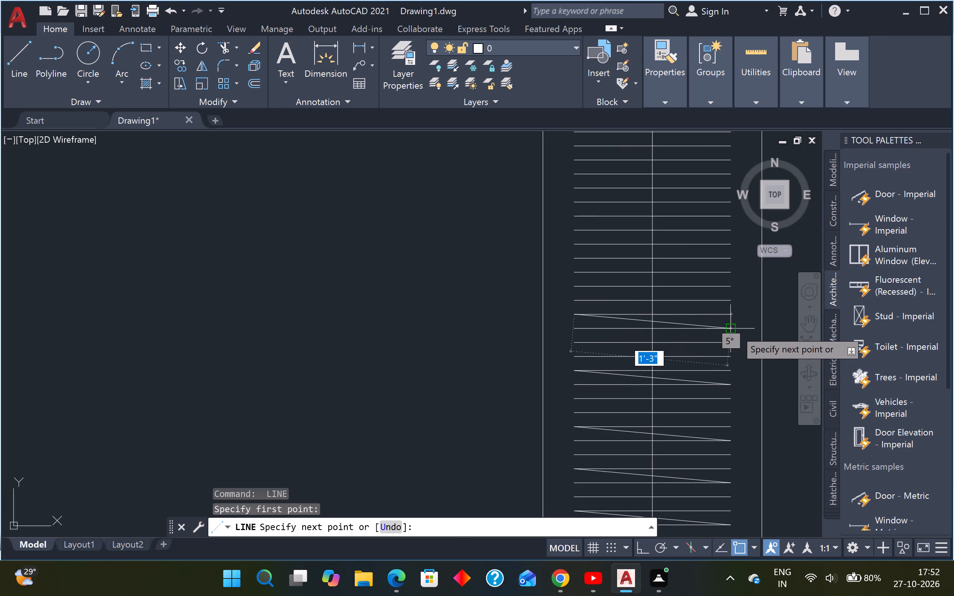
left_click(735, 329)
key("Escape")
Draw two more matching diagonals further up the wardrobe, each starting three hanger lines above the previous one.
key("space")
left_click(569, 275)
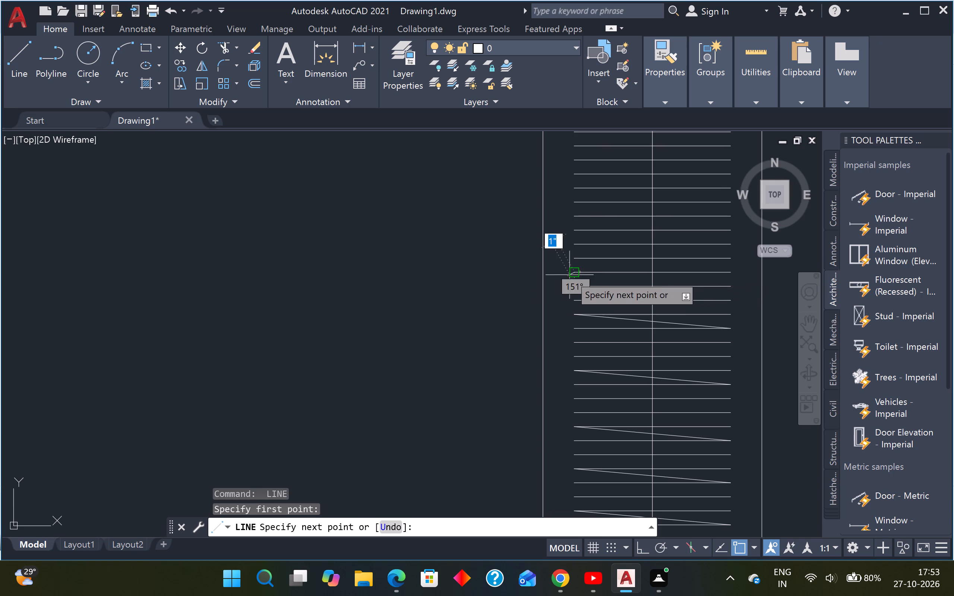
left_click(727, 287)
key("Escape")
key("space")
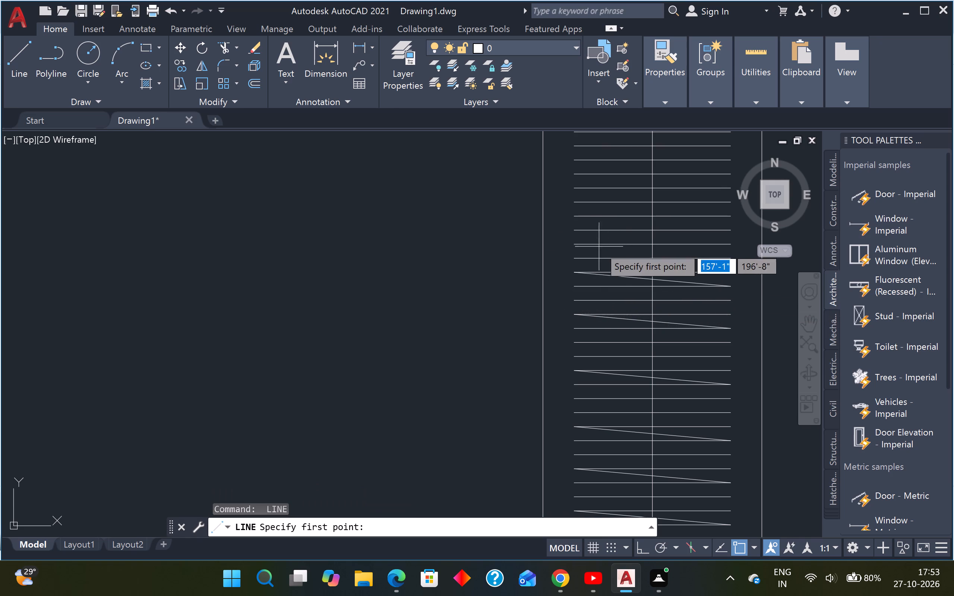
left_click(573, 230)
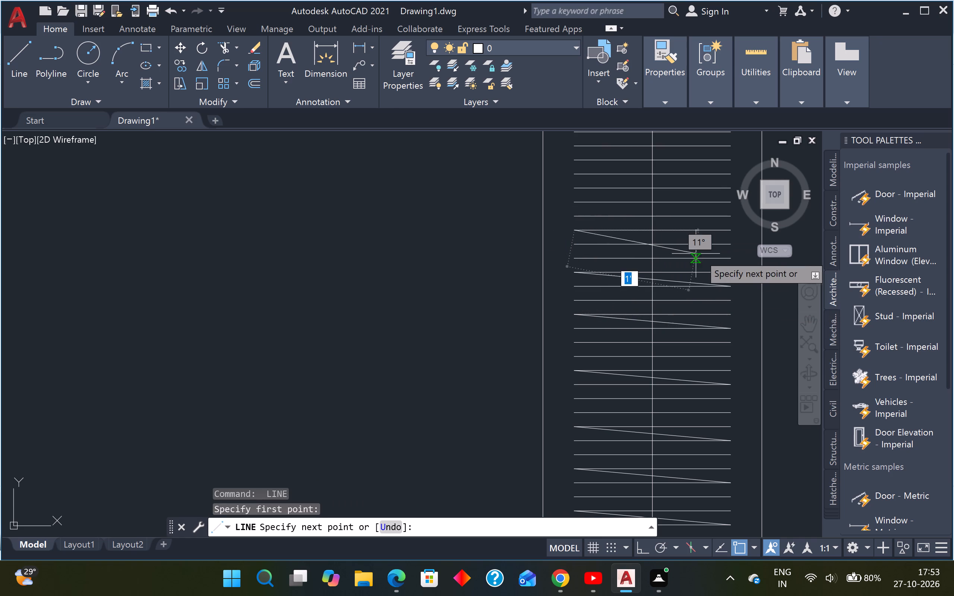
left_click(729, 245)
key("Escape")
Draw a matching diagonal starting three hanger lines above the current highest slanted line.
scroll(707, 256, "down", 1)
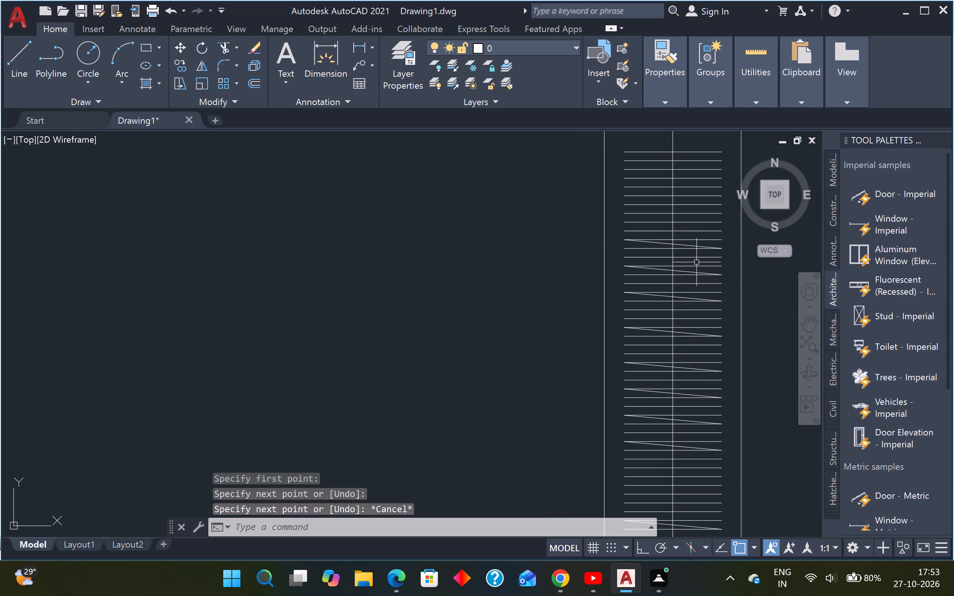
middle_click_drag(688, 304, 638, 366)
key("space")
scroll(581, 273, "up", 2)
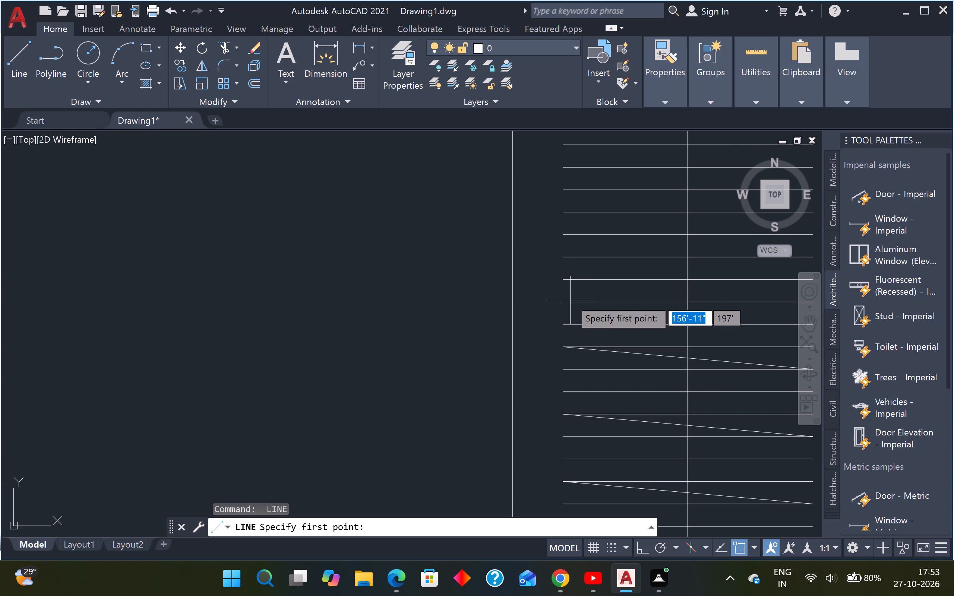
left_click(565, 282)
scroll(571, 285, "down", 2)
scroll(666, 292, "up", 2)
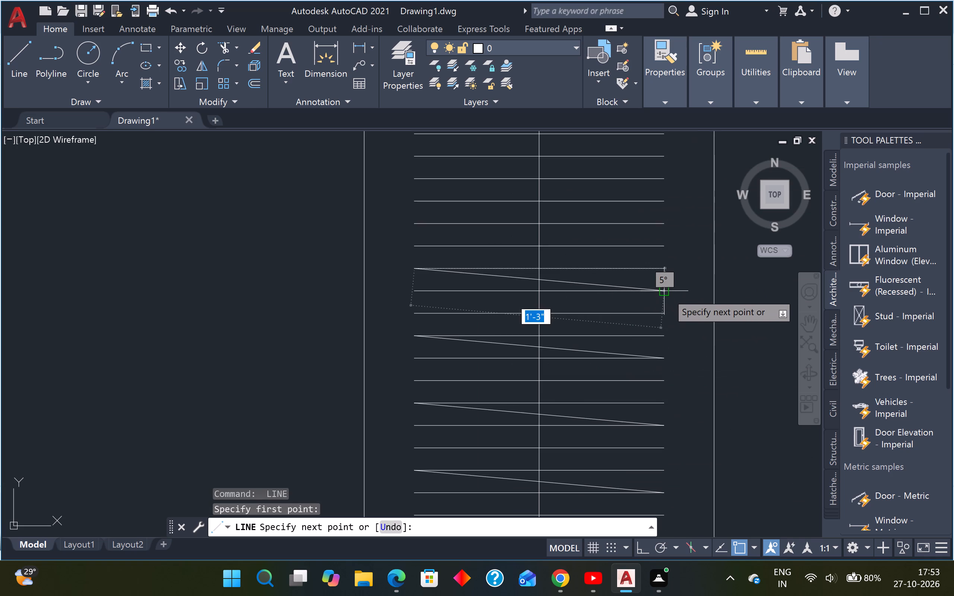
left_click(668, 293)
key("Escape")
Draw the last two diagonals at three-line intervals, the upper one starting from the second hanger line from the top.
scroll(617, 280, "down", 3)
scroll(582, 259, "up", 2)
key("space")
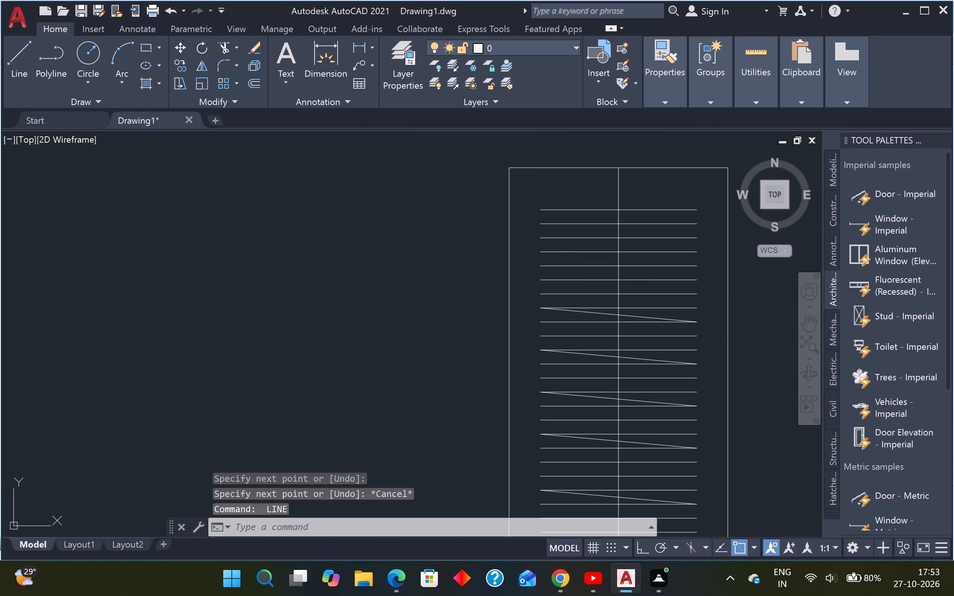
left_click(538, 268)
left_click(694, 275)
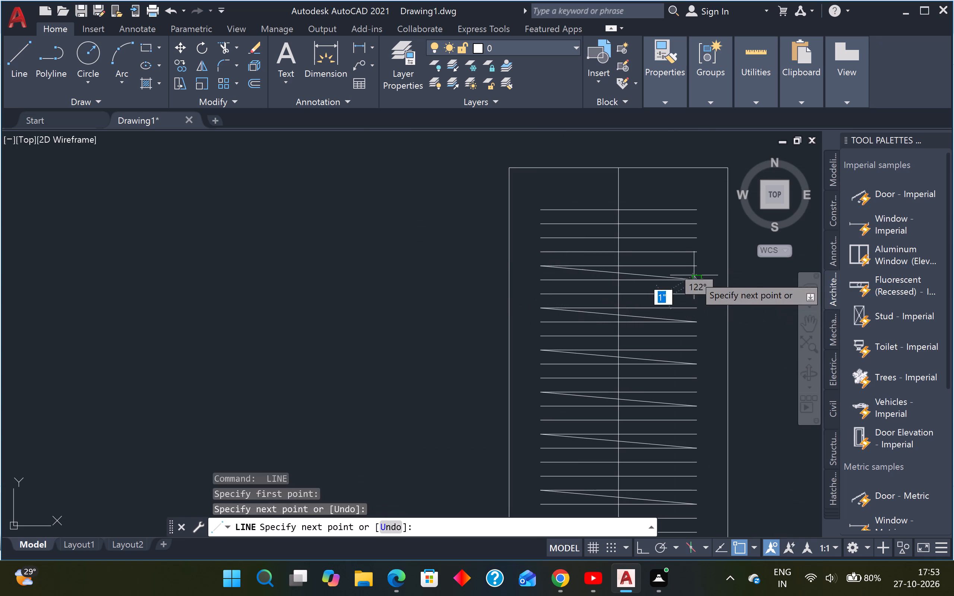
key("Escape")
key("space")
left_click(540, 225)
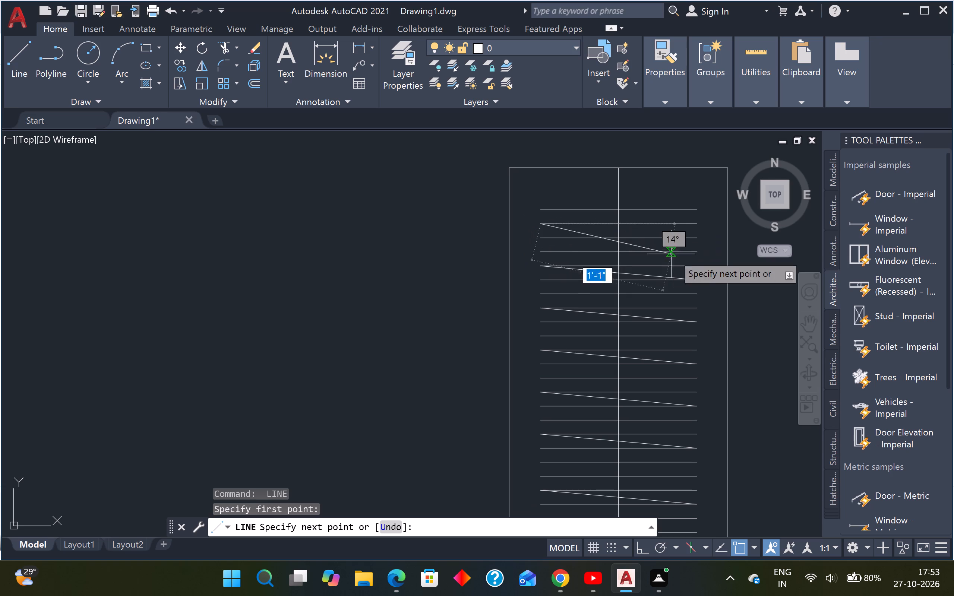
left_click(693, 238)
key("Escape")
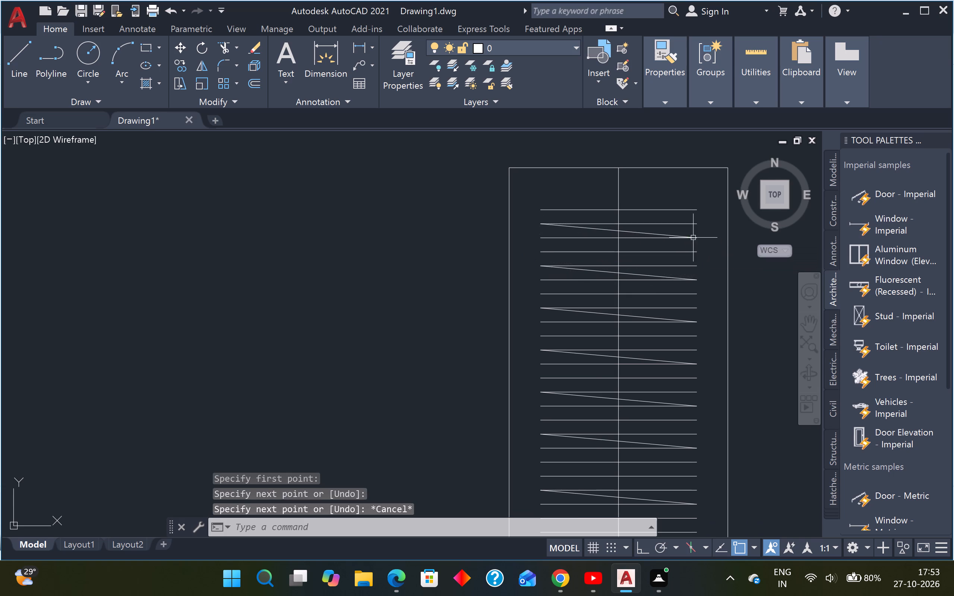
Move the whole vertical wardrobe by its upper-right corner to the empty space just above the floor plan's third upper room.
scroll(693, 238, "down", 3)
middle_click_drag(706, 269, 664, 272)
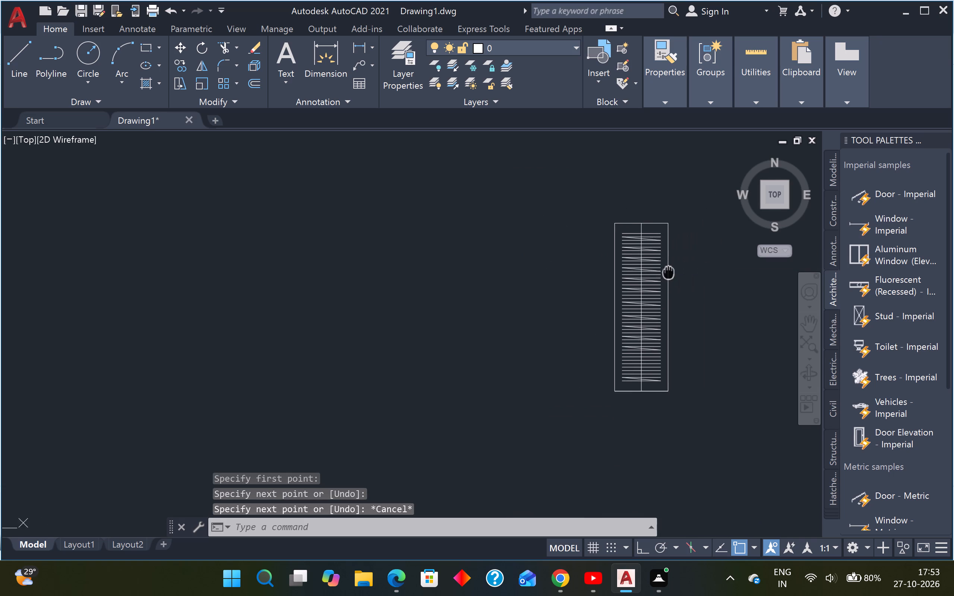
middle_click_drag(664, 272, 598, 273)
left_click(620, 200)
left_click(515, 415)
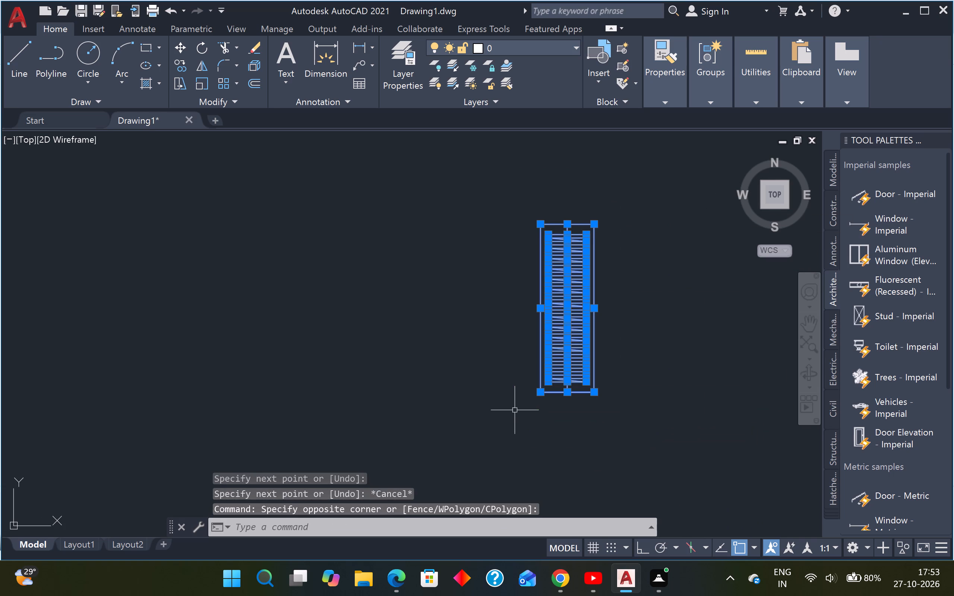
key("m")
key("space")
left_click(595, 224)
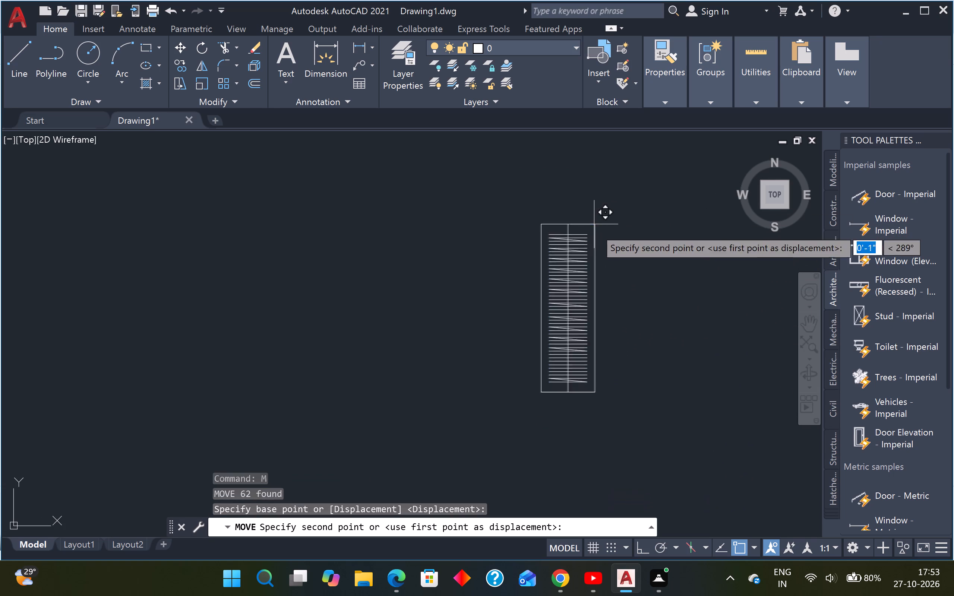
scroll(592, 248, "down", 3)
middle_click_drag(594, 266, 320, 321)
scroll(663, 400, "up", 1)
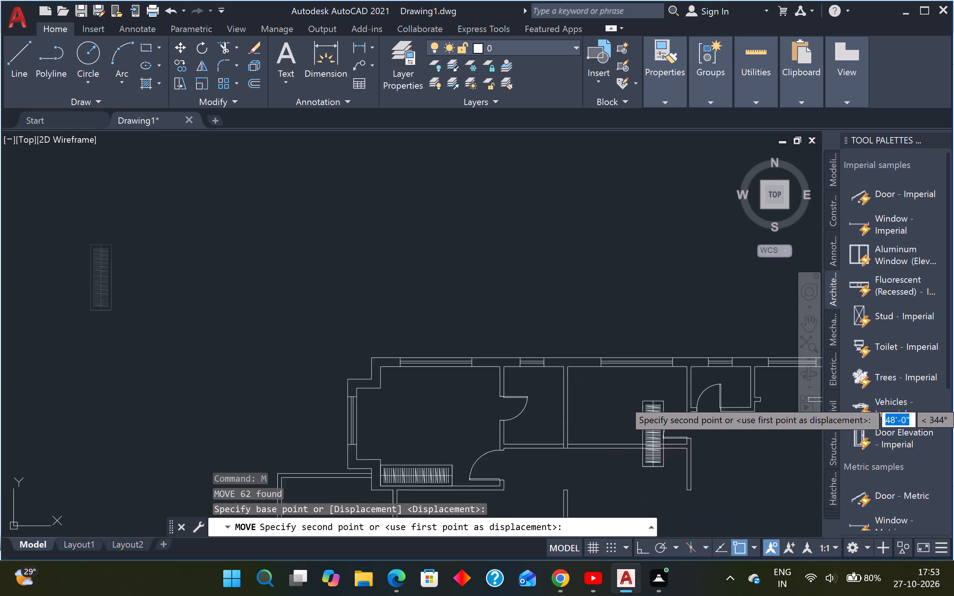
scroll(664, 400, "up", 2)
scroll(718, 318, "down", 3)
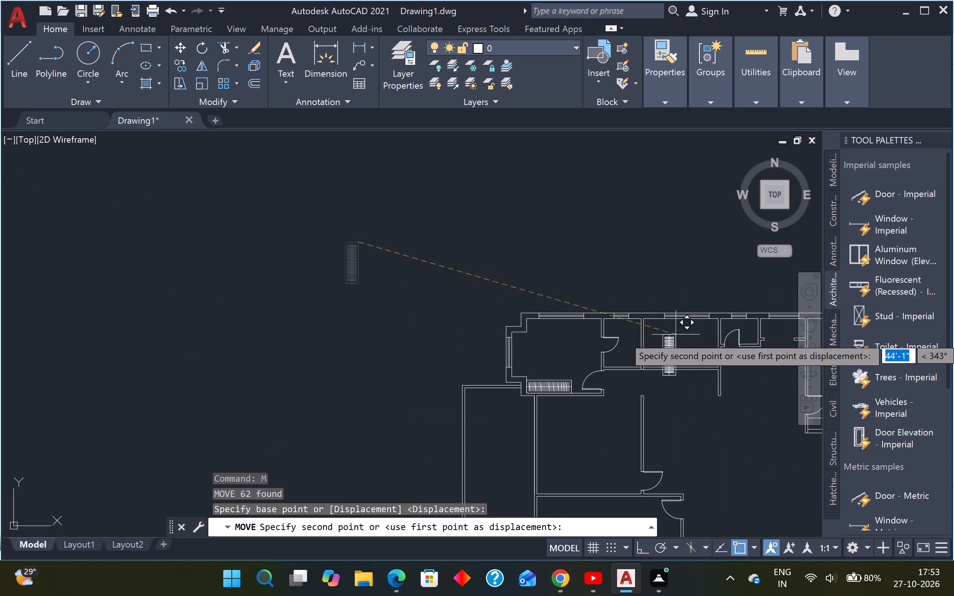
middle_click_drag(668, 340, 487, 342)
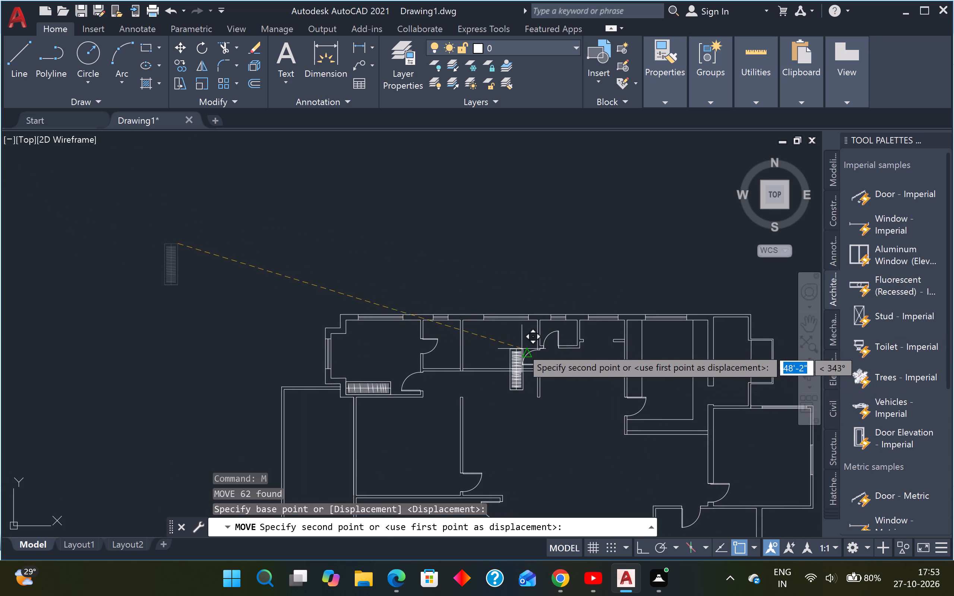
scroll(533, 322, "up", 4)
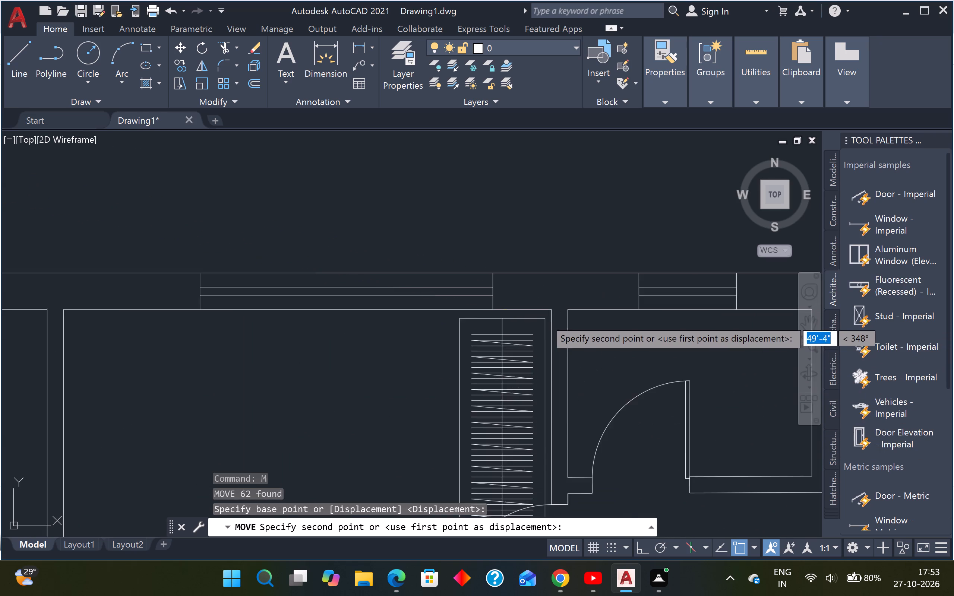
scroll(545, 318, "up", 1)
scroll(554, 305, "down", 4)
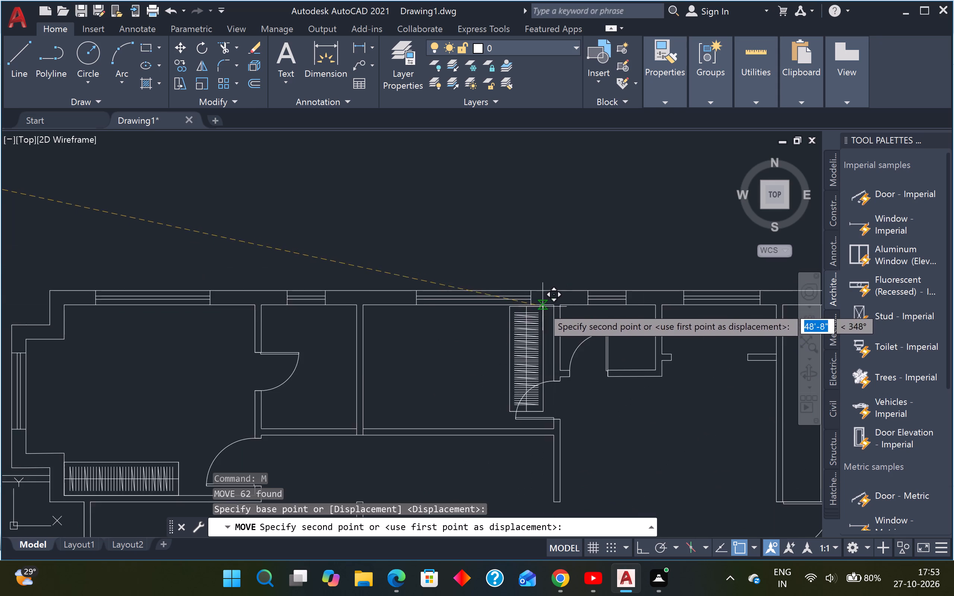
scroll(542, 307, "down", 1)
left_click(505, 221)
key("Escape")
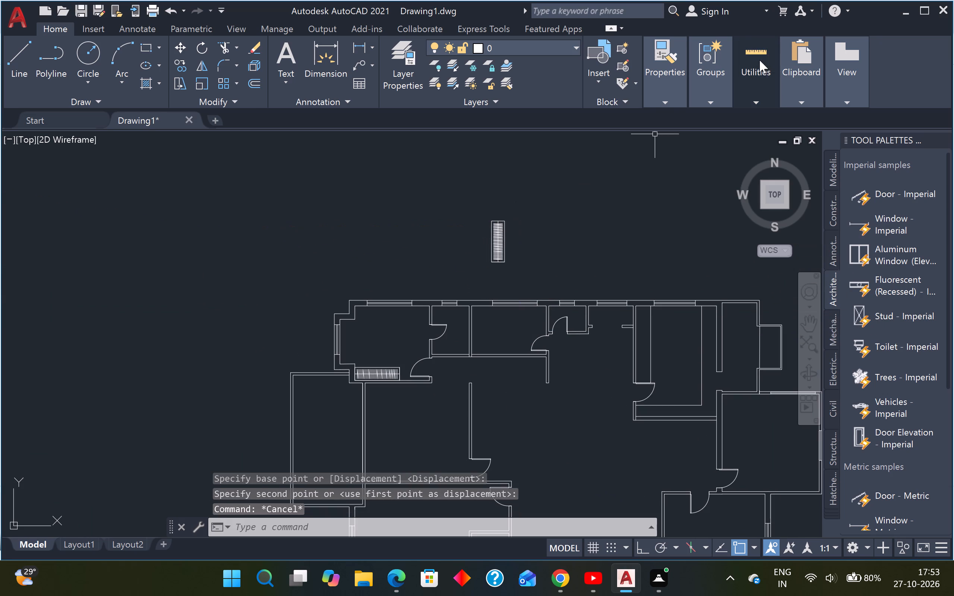
Check the dimensions of the wardrobe and the nearby upper rooms with Quick Measure.
left_click(760, 70)
left_click(768, 119)
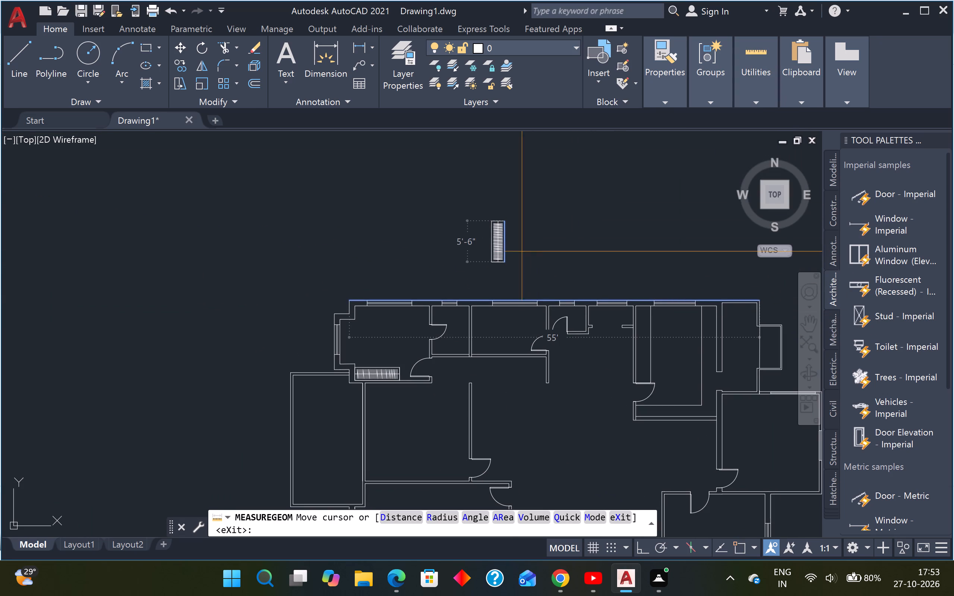
scroll(481, 256, "up", 1)
scroll(518, 266, "down", 2)
key("Escape")
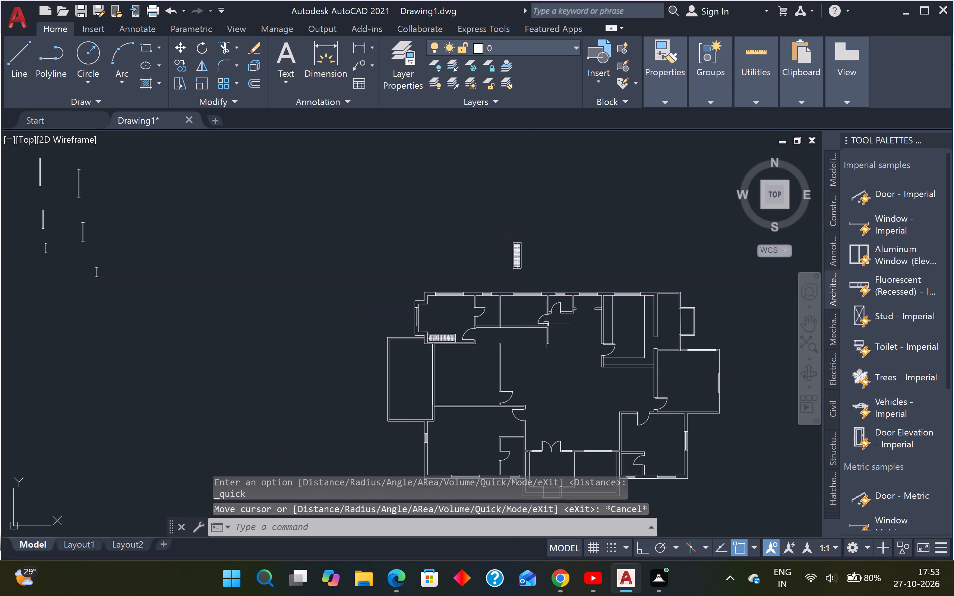
Measure the third upper room's right wall from its upper inner corner down to the door opening using a linear dimension.
key("d")
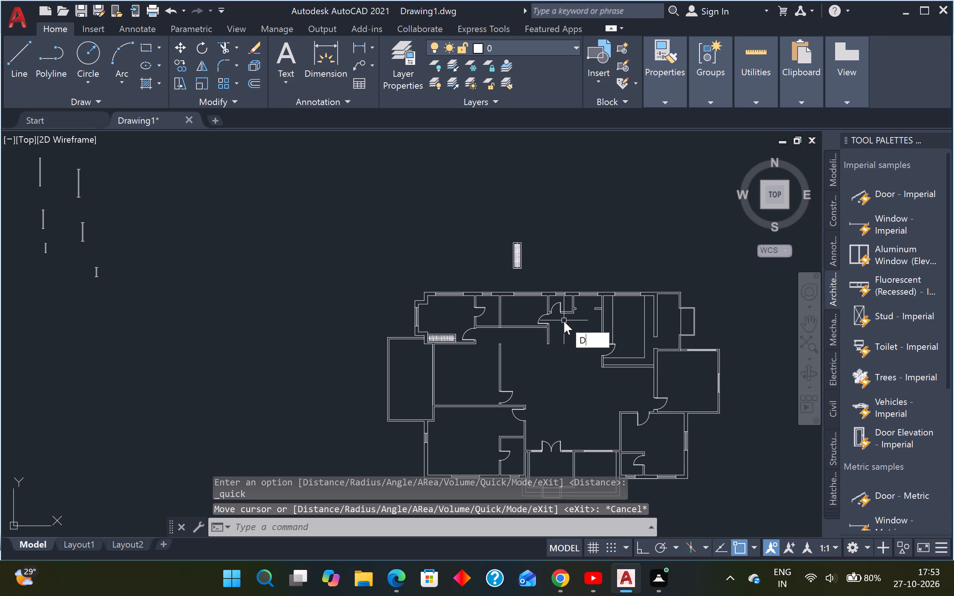
type("LI")
key("space")
scroll(556, 288, "up", 2)
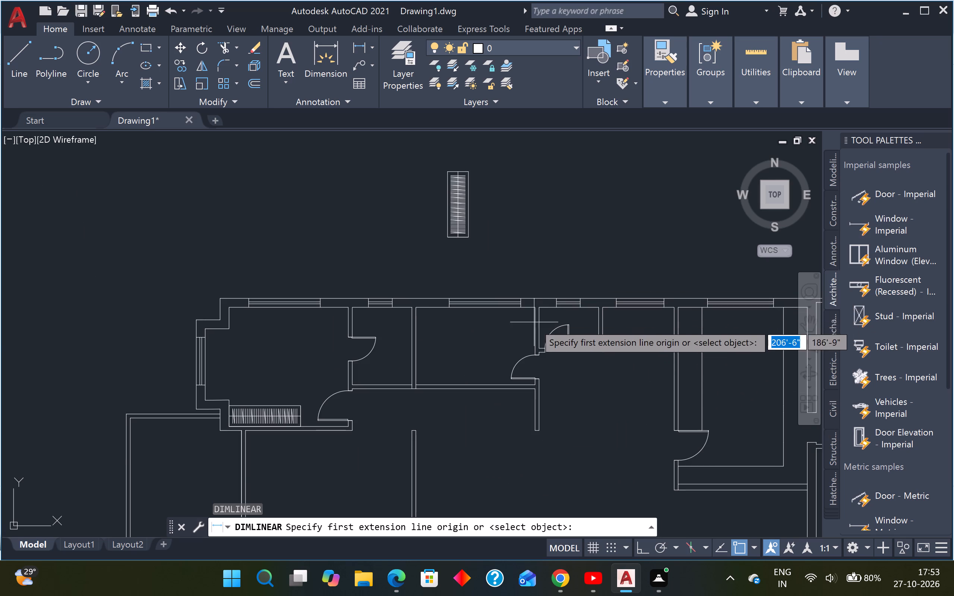
scroll(532, 324, "up", 3)
left_click(556, 255)
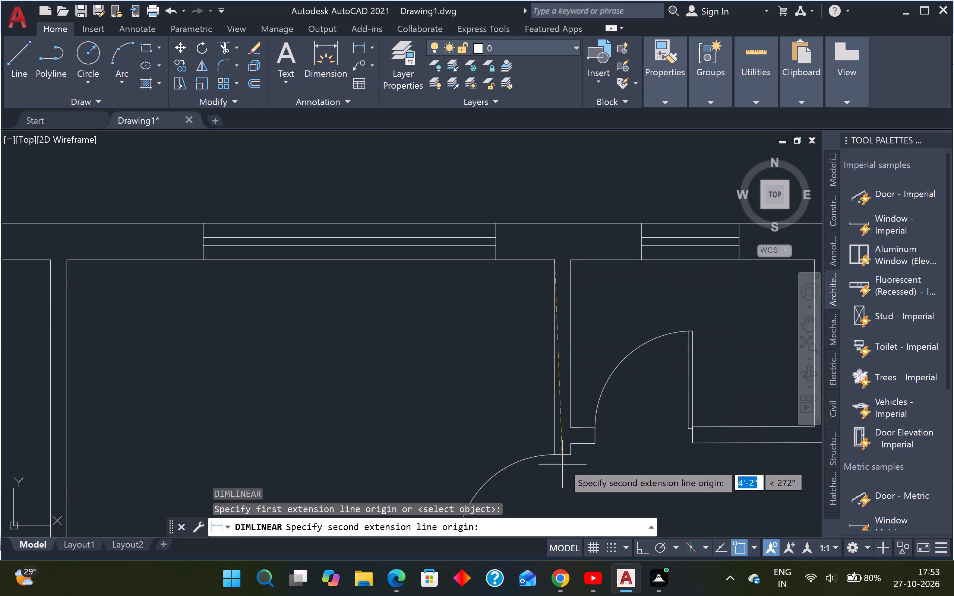
left_click_drag(552, 452, 549, 453)
scroll(518, 453, "down", 3)
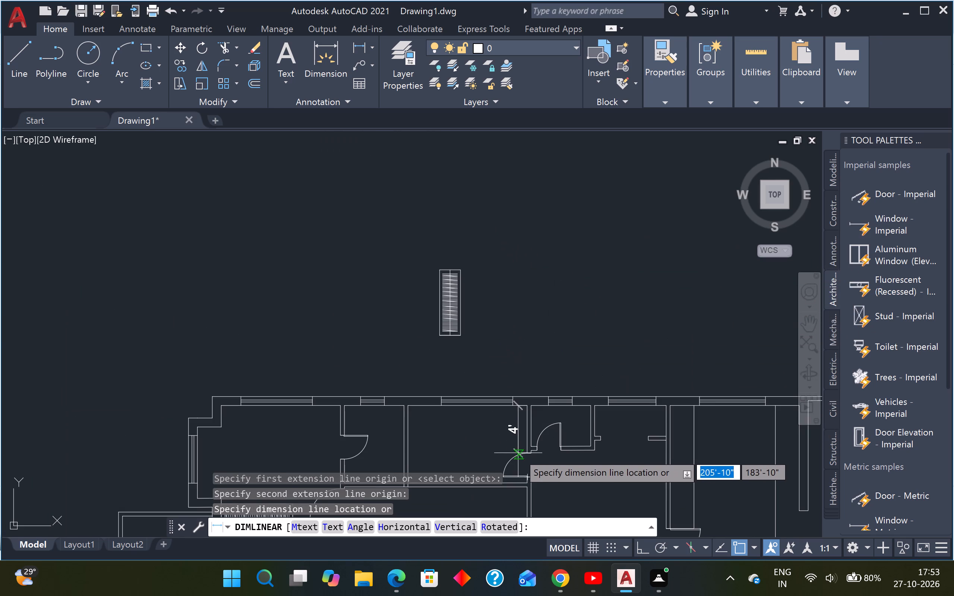
key("Escape")
Stretch the vertical wardrobe's bottom edge line by its midpoint straight up about 1'-8".
scroll(481, 358, "up", 2)
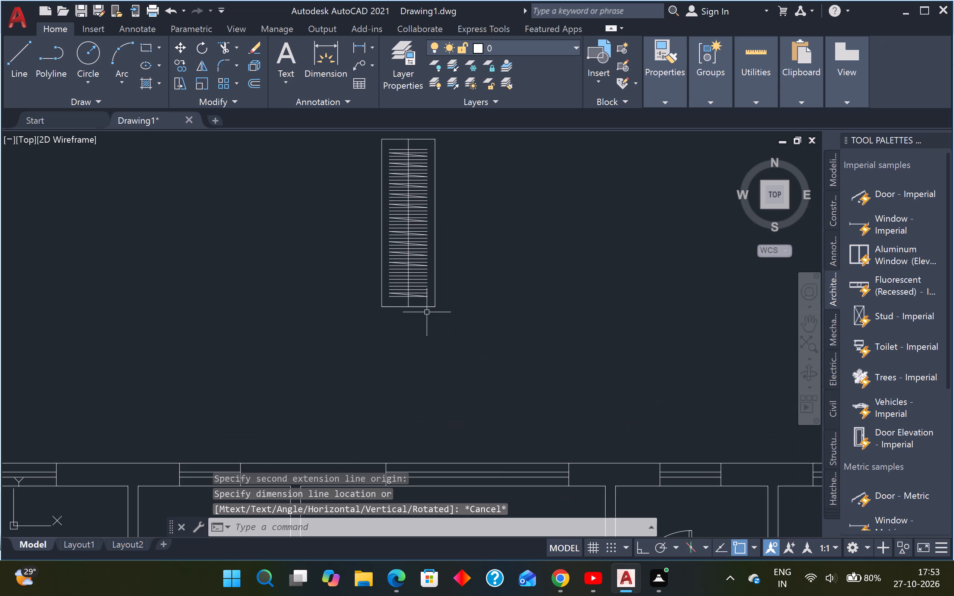
left_click(427, 308)
left_click(407, 307)
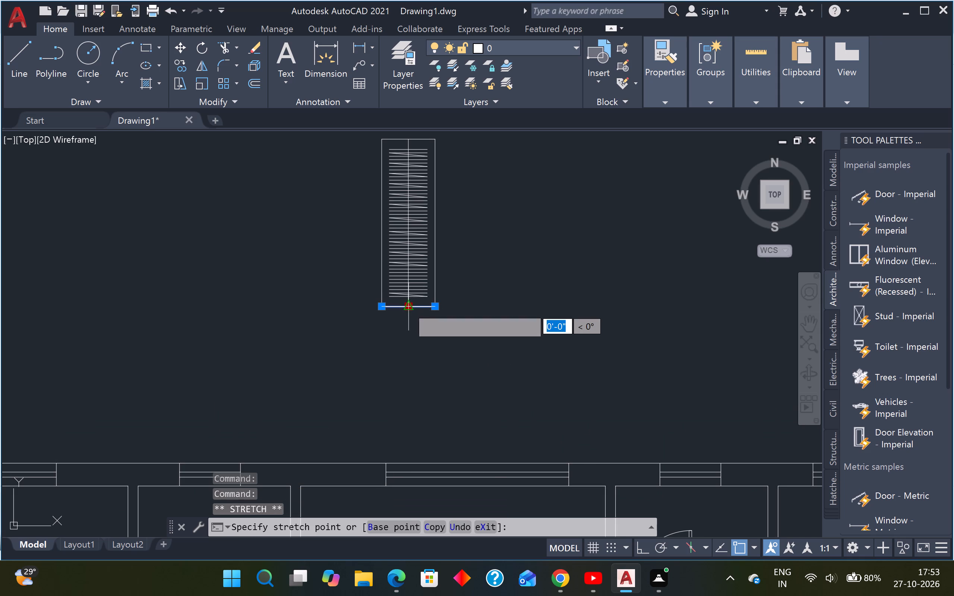
left_click(405, 252)
key("Escape")
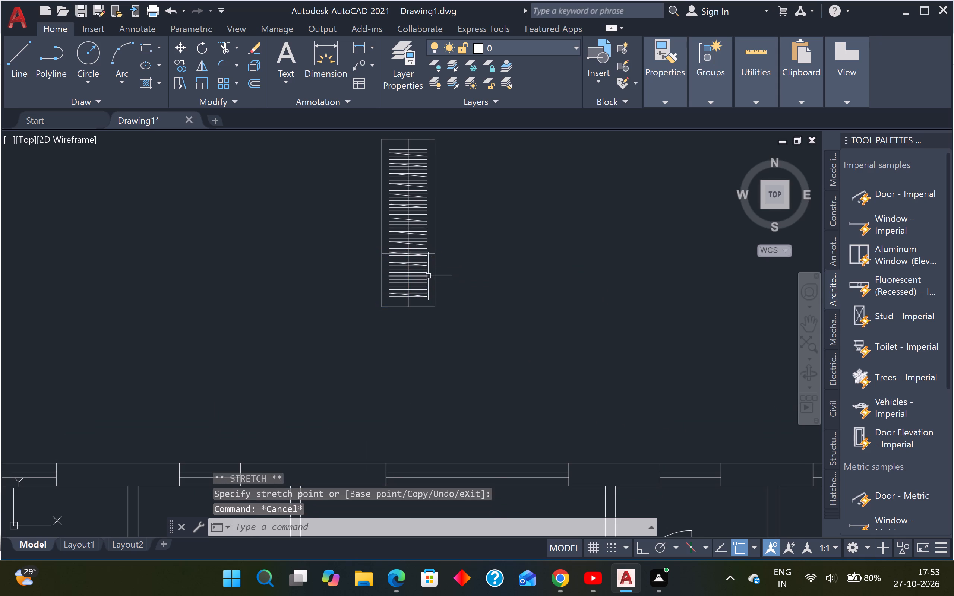
Trim the wardrobe's side edges and the right halves of the hanger lines and diagonals below the raised bottom edge.
key("t")
key("r")
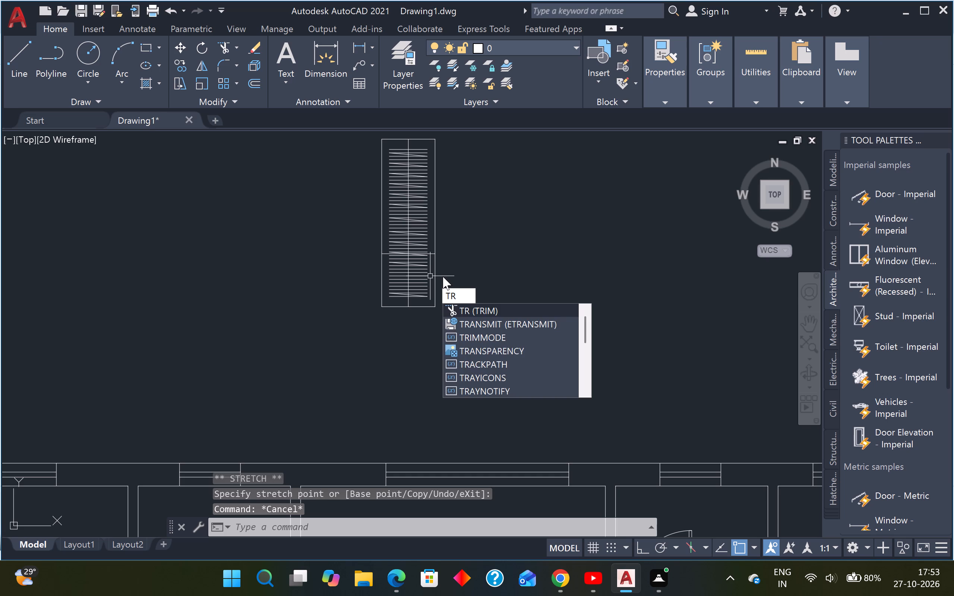
key("space")
left_click(448, 269)
left_click(369, 278)
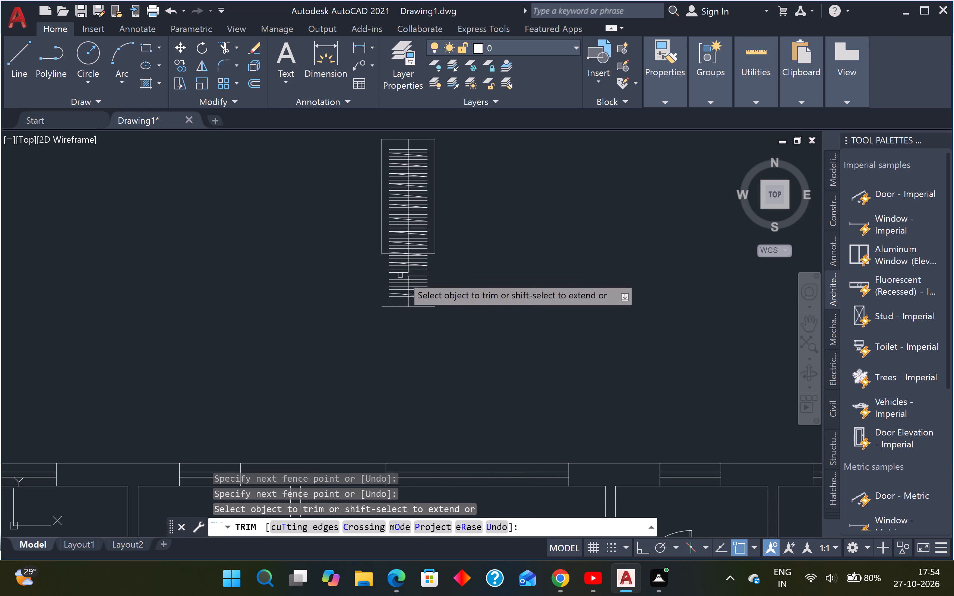
scroll(412, 273, "up", 3)
scroll(437, 208, "up", 2)
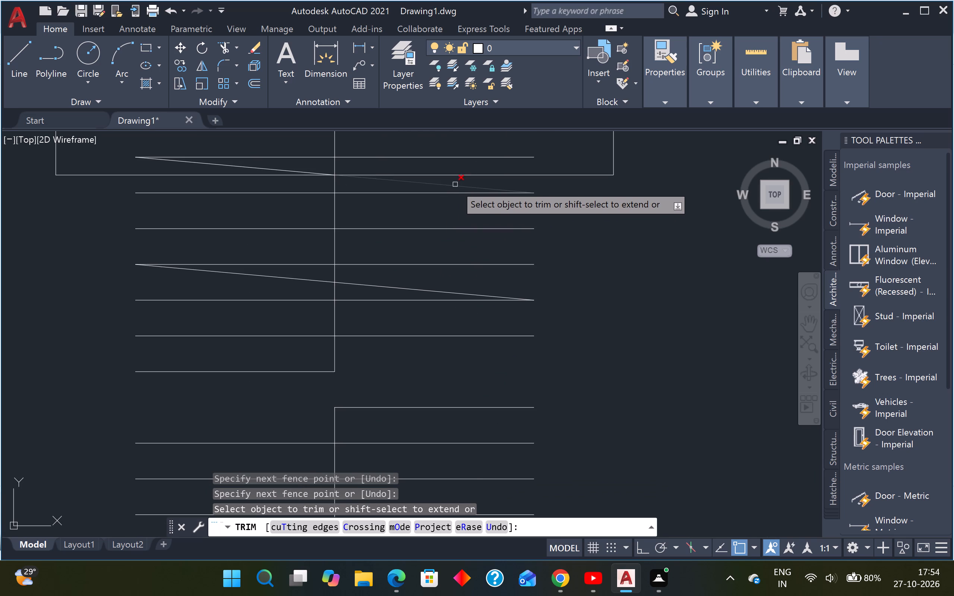
double_click(455, 184)
left_click(457, 183)
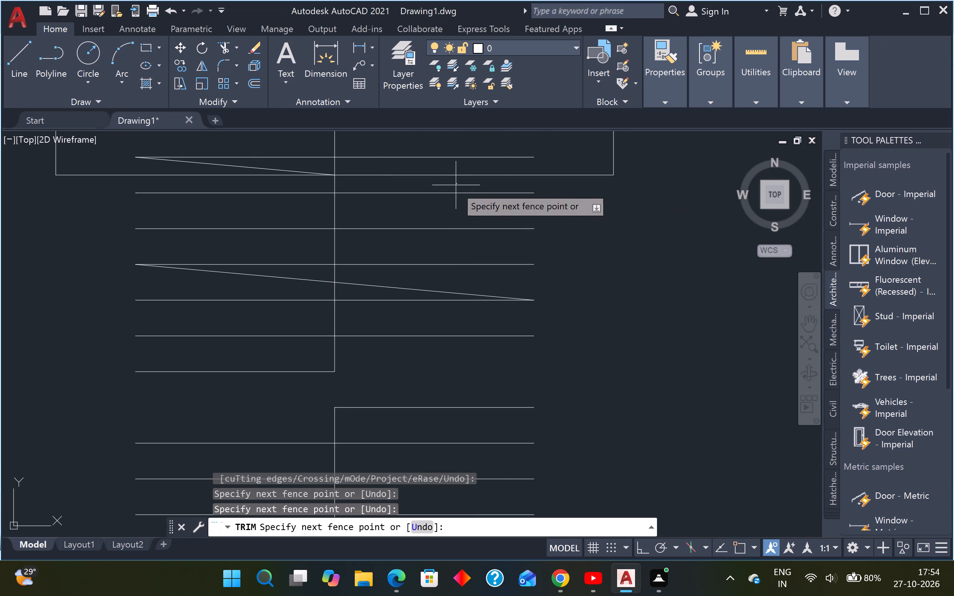
scroll(457, 219, "down", 2)
left_click_drag(444, 431, 439, 421)
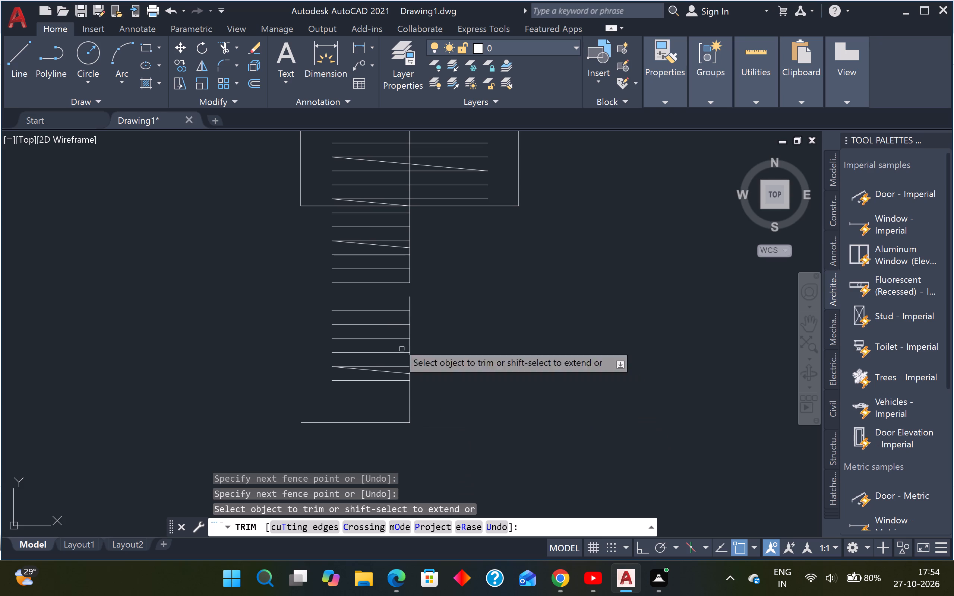
Trim the left halves of the hanger lines, the leftover centre line and the old bottom edge below the raised edge.
scroll(376, 219, "up", 3)
left_click(426, 184)
scroll(394, 354, "down", 3)
scroll(382, 432, "down", 5)
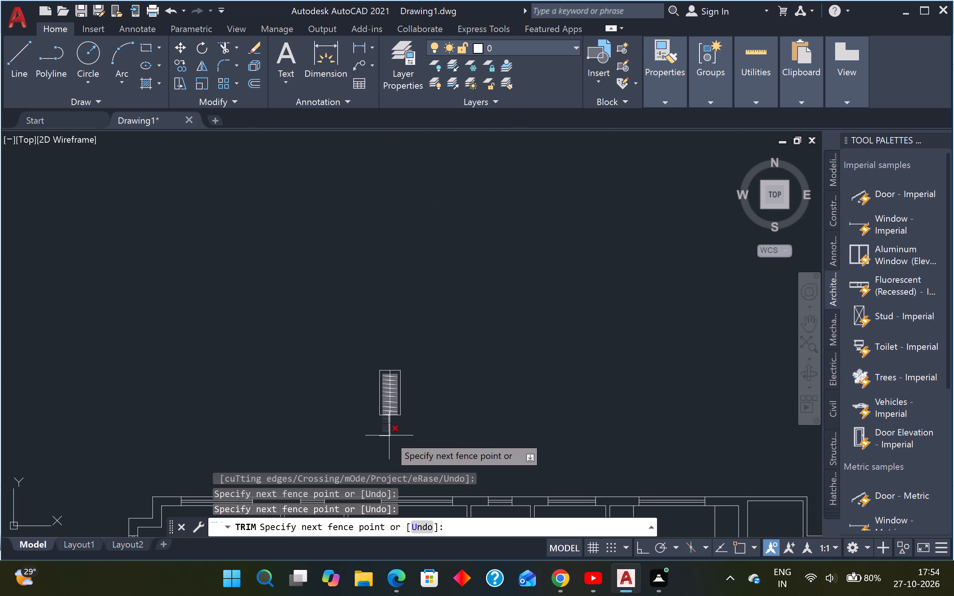
scroll(388, 441, "up", 4)
left_click(386, 441)
left_click(390, 398)
left_click(465, 356)
left_click_drag(415, 287, 411, 287)
left_click(379, 289)
Trim away the cut-off diagonal and both halves of the lowest hanger line just above the wardrobe's new bottom edge.
scroll(378, 259, "up", 3)
scroll(392, 291, "up", 2)
left_click(383, 273)
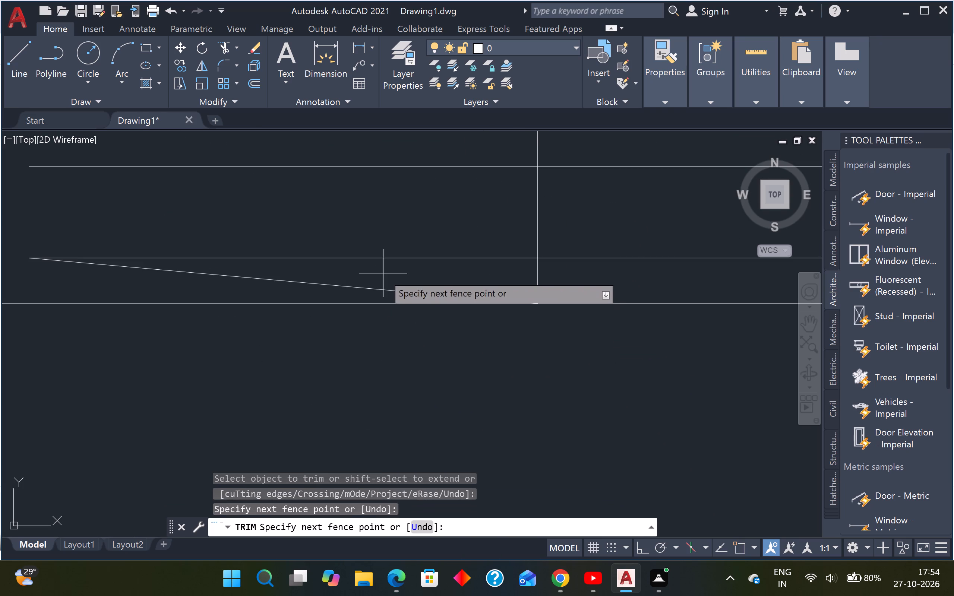
left_click(351, 288)
left_click(357, 264)
left_click(364, 244)
left_click(642, 262)
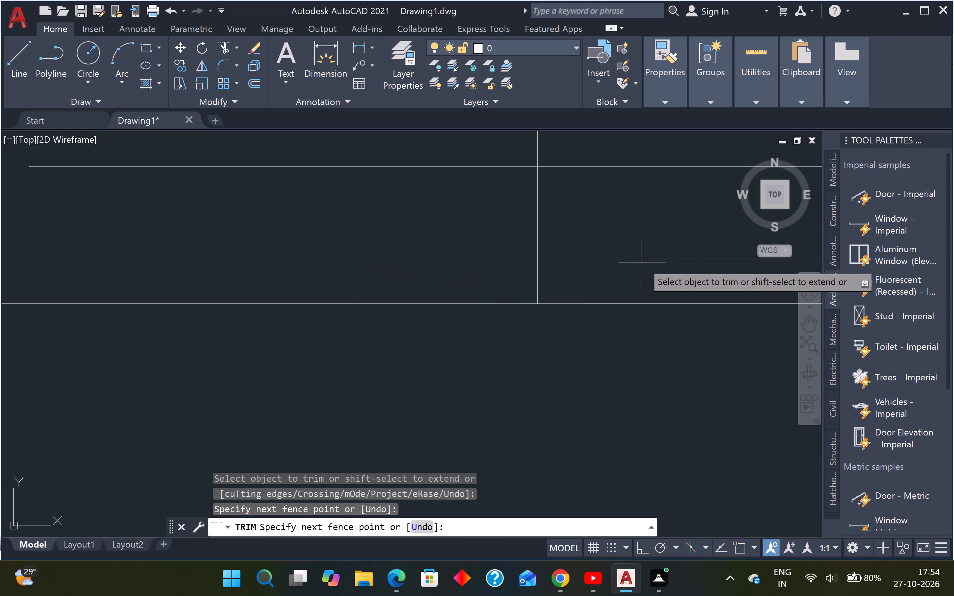
left_click(638, 240)
scroll(632, 243, "down", 8)
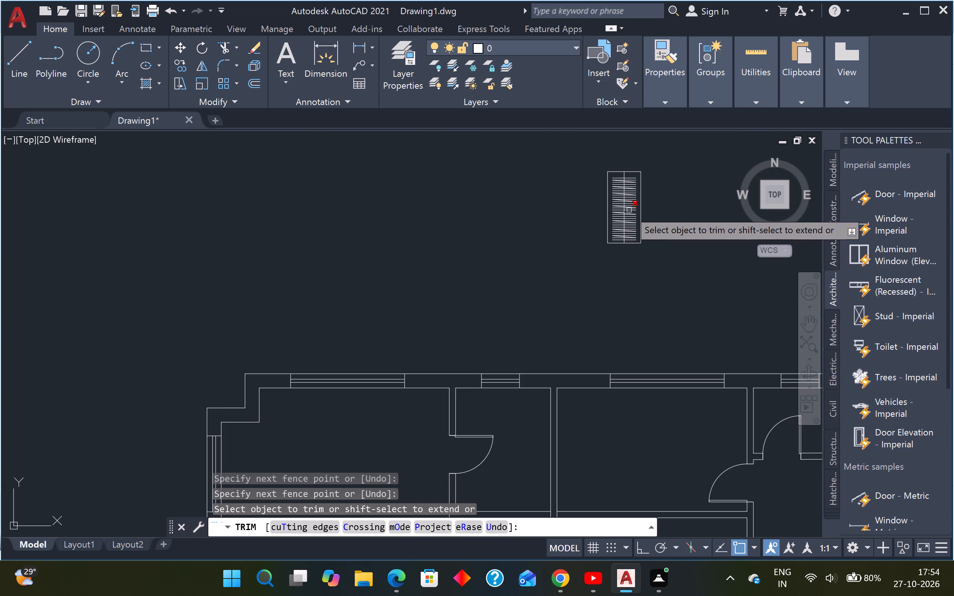
scroll(629, 210, "up", 1)
key("Escape")
key("Escape")
key("Escape")
key("Escape")
scroll(636, 212, "down", 1)
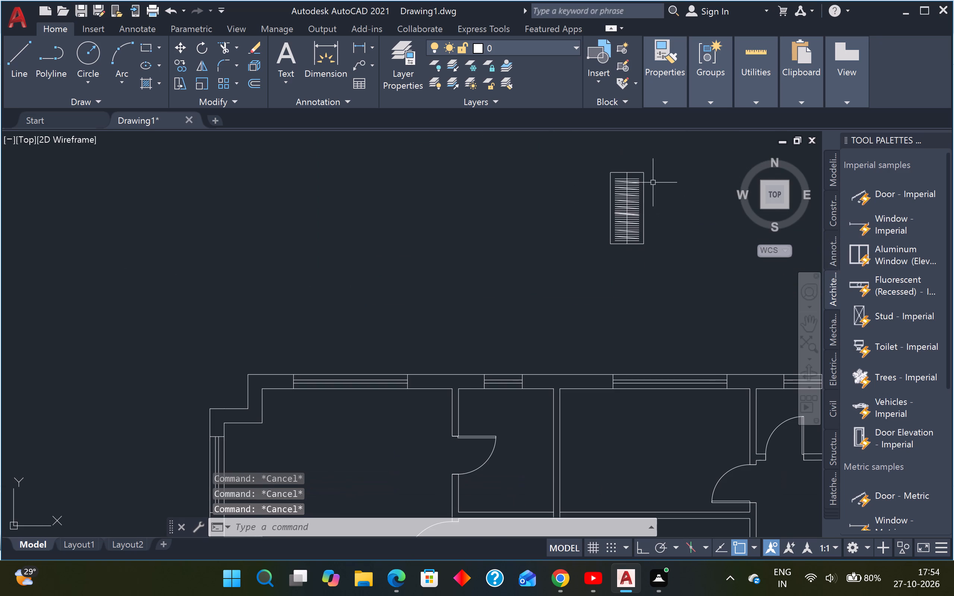
Move the whole shortened wardrobe by its upper-right corner to the inner upper-right corner of the third upper room.
left_click(653, 164)
left_click(579, 304)
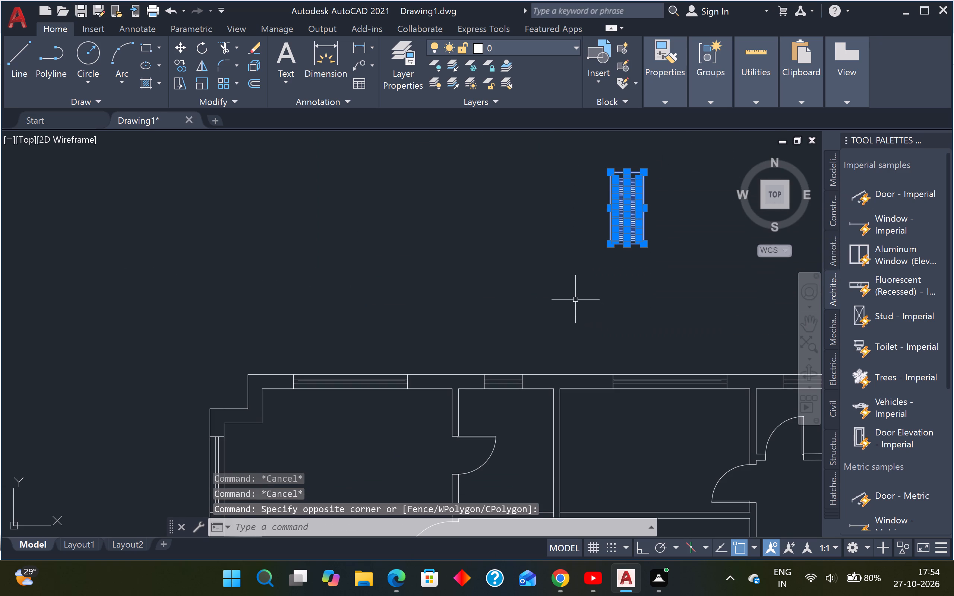
type("M")
key("space")
scroll(635, 262, "down", 2)
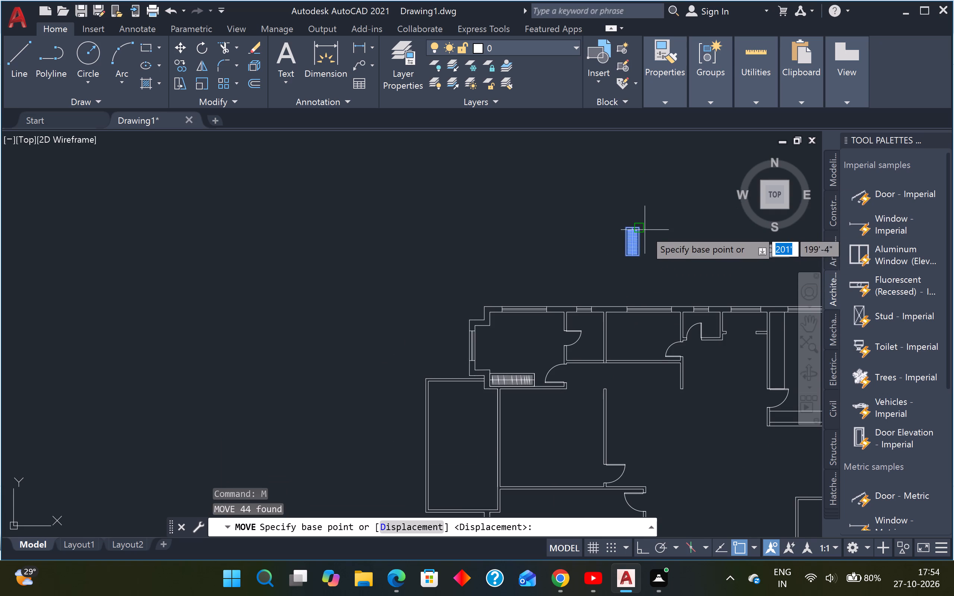
scroll(645, 229, "up", 2)
left_click(628, 224)
scroll(619, 275, "down", 3)
scroll(653, 337, "up", 3)
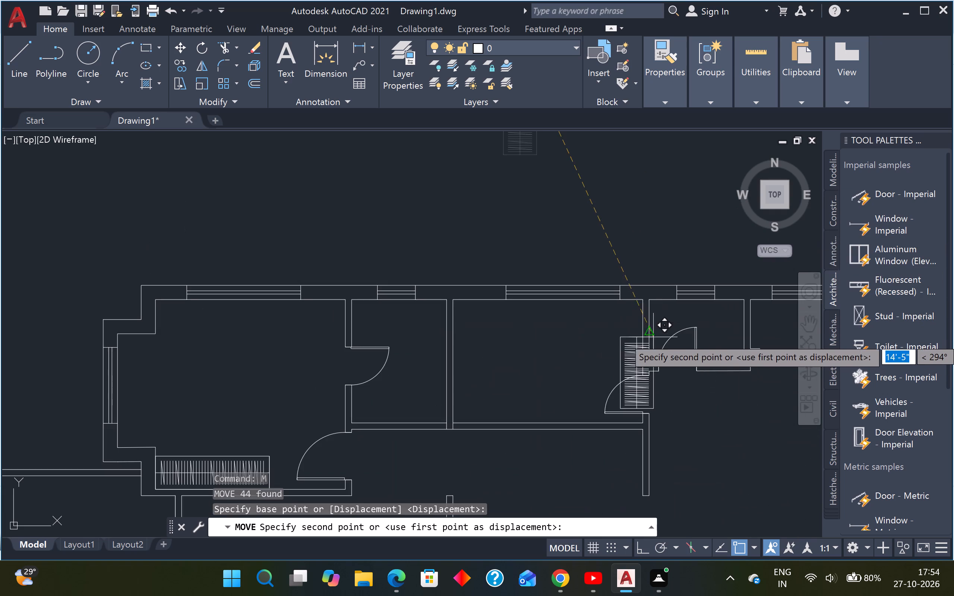
scroll(642, 320, "up", 3)
left_click(643, 233)
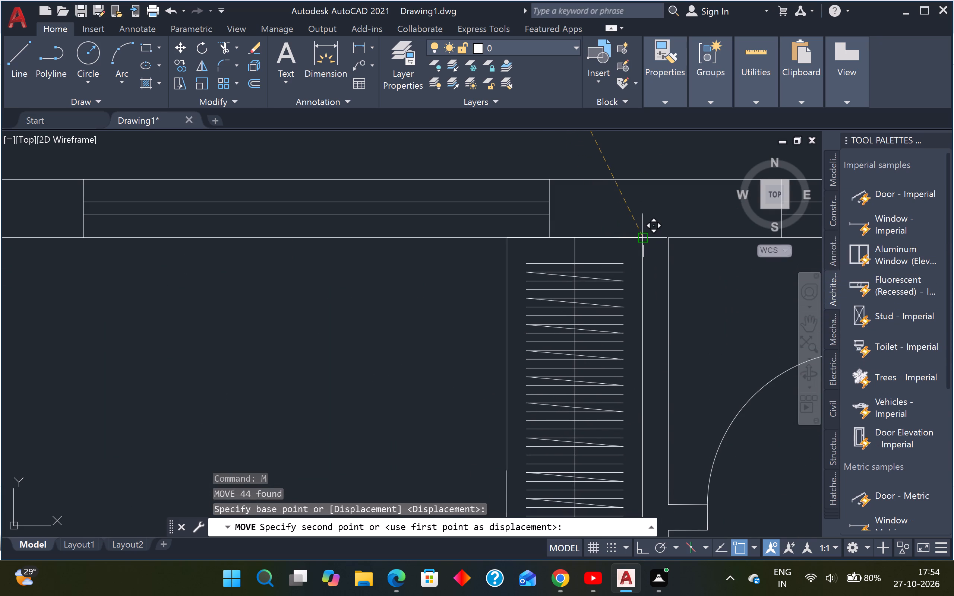
scroll(643, 248, "down", 3)
middle_click_drag(648, 349, 536, 333)
scroll(551, 327, "down", 3)
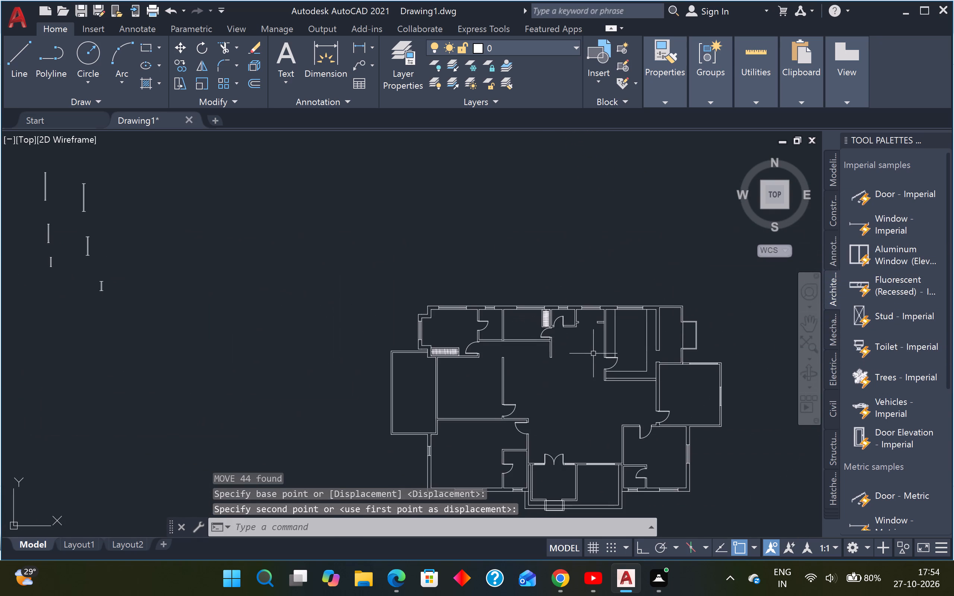
middle_click_drag(588, 363, 568, 298)
scroll(575, 313, "down", 1)
scroll(547, 384, "up", 1)
key("Escape")
key("Escape")
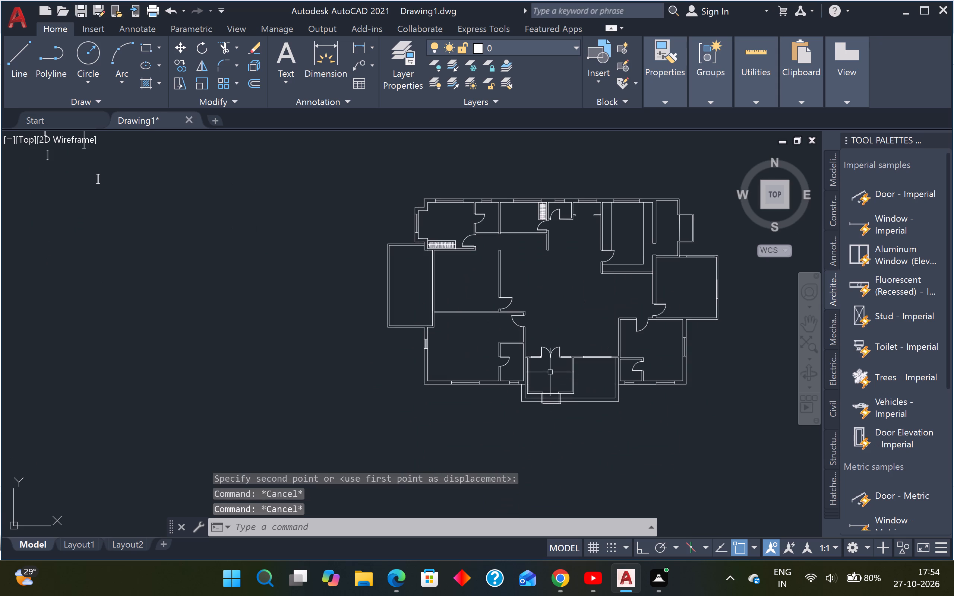
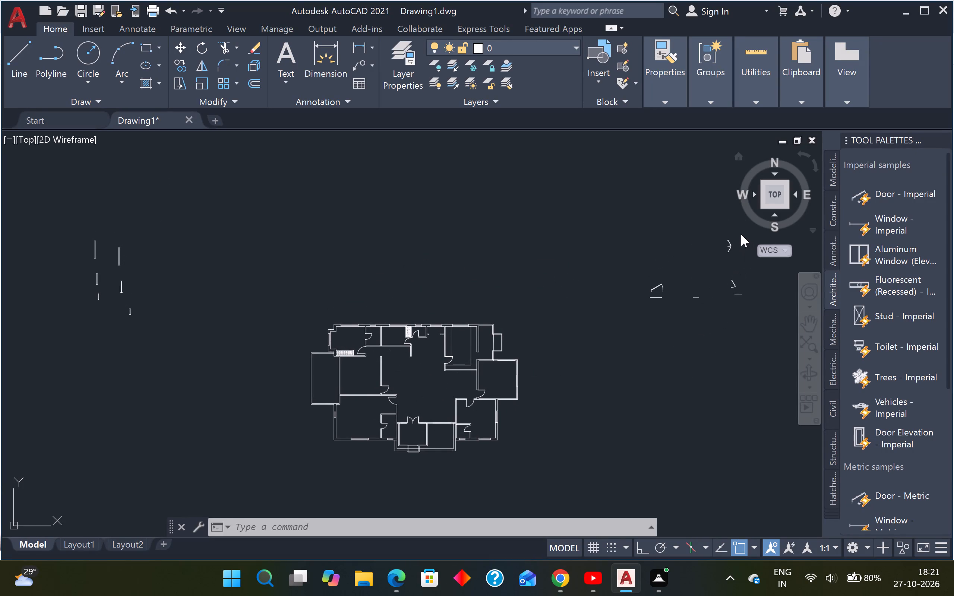
Erase the leftover door pieces and the stray vertical symbols lying on either side of the floor plan.
middle_click_drag(735, 235, 685, 231)
left_click(712, 218)
left_click(570, 369)
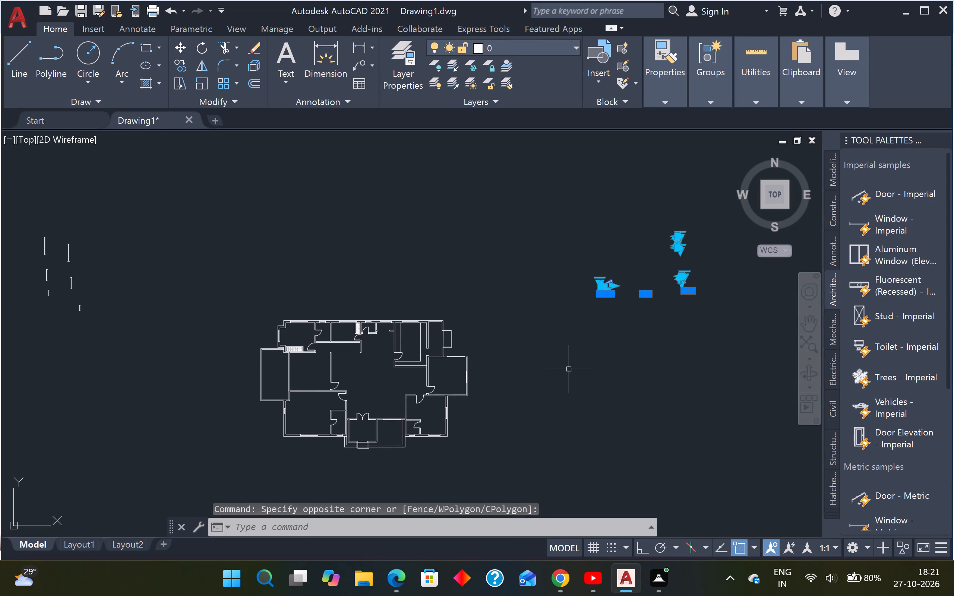
key("Delete")
left_click(207, 187)
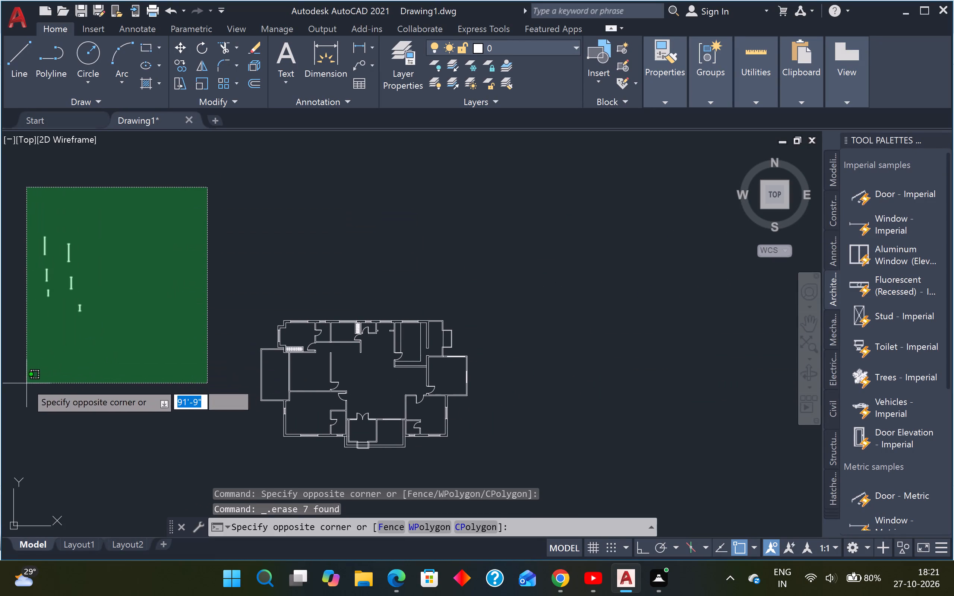
left_click(16, 375)
key("Delete")
Measure the vertical distance in the lower-left room from the upper-left wall corner to the inner face of the bottom wall.
scroll(117, 396, "down", 2)
scroll(132, 423, "down", 1)
middle_click_drag(136, 424, 150, 424)
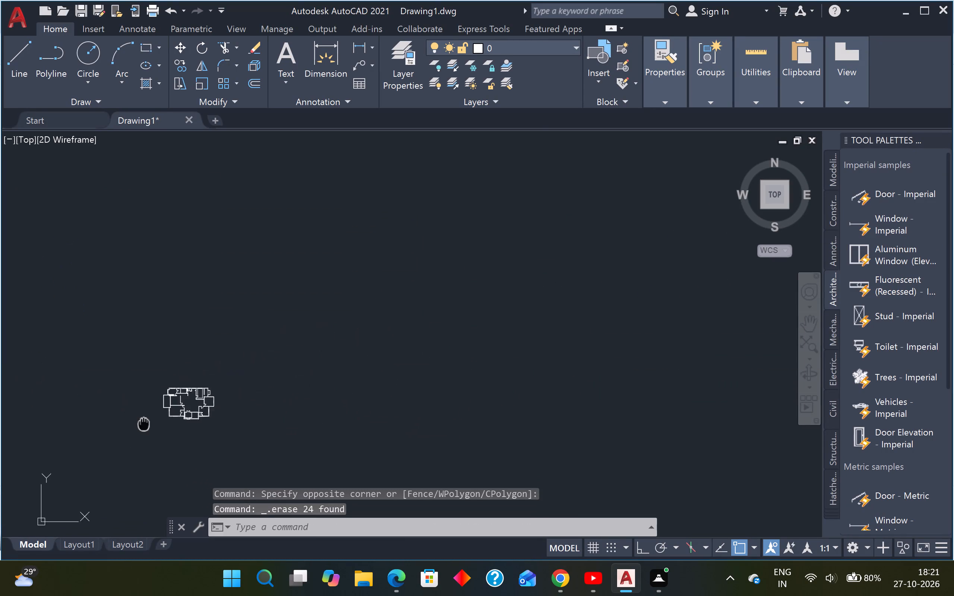
middle_click_drag(150, 424, 505, 386)
scroll(524, 375, "up", 2)
scroll(721, 447, "up", 2)
middle_click_drag(625, 424, 667, 465)
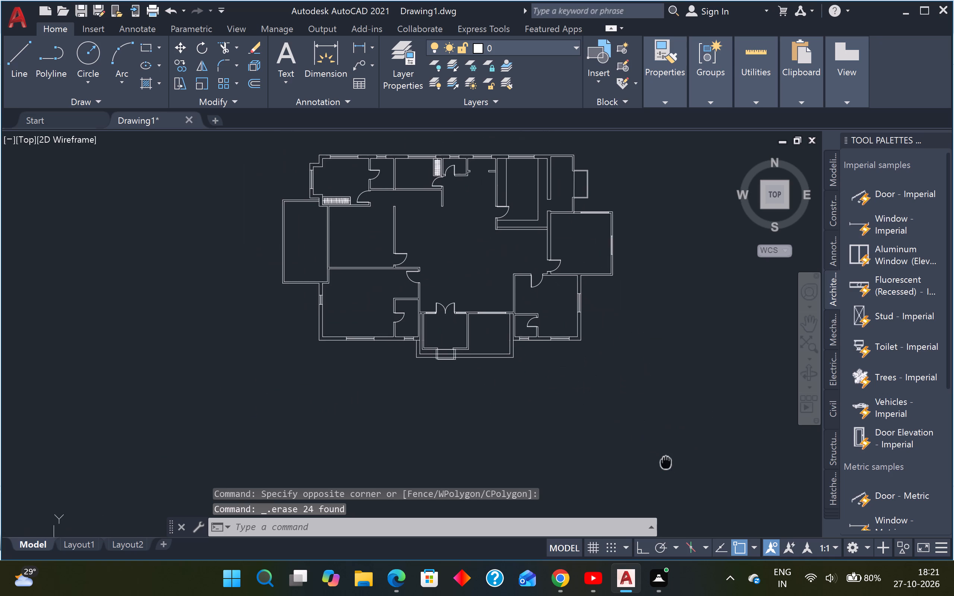
middle_click_drag(667, 465, 664, 465)
key("d")
key("l")
type("I")
key("space")
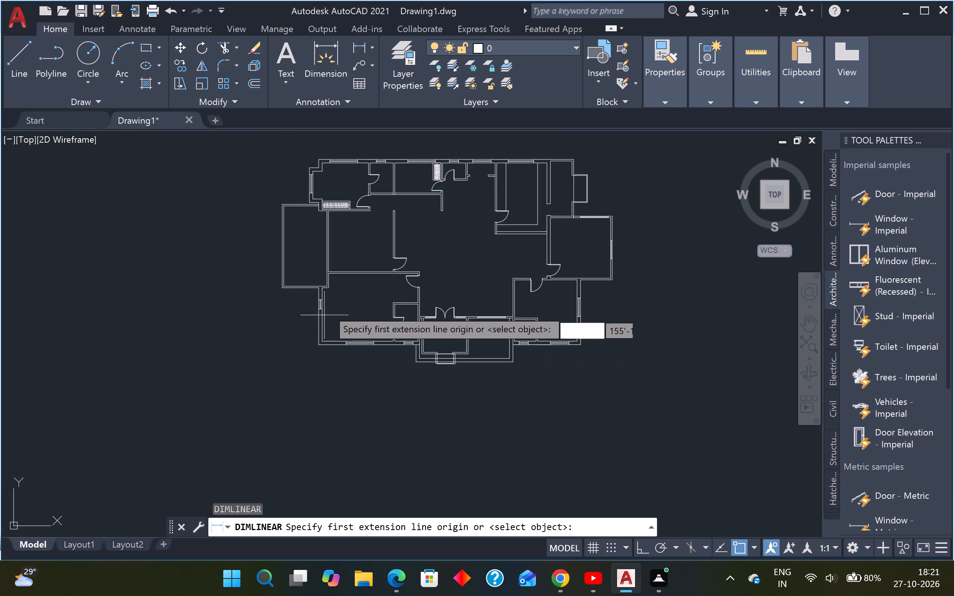
scroll(342, 287, "up", 3)
left_click(293, 286)
scroll(299, 288, "down", 2)
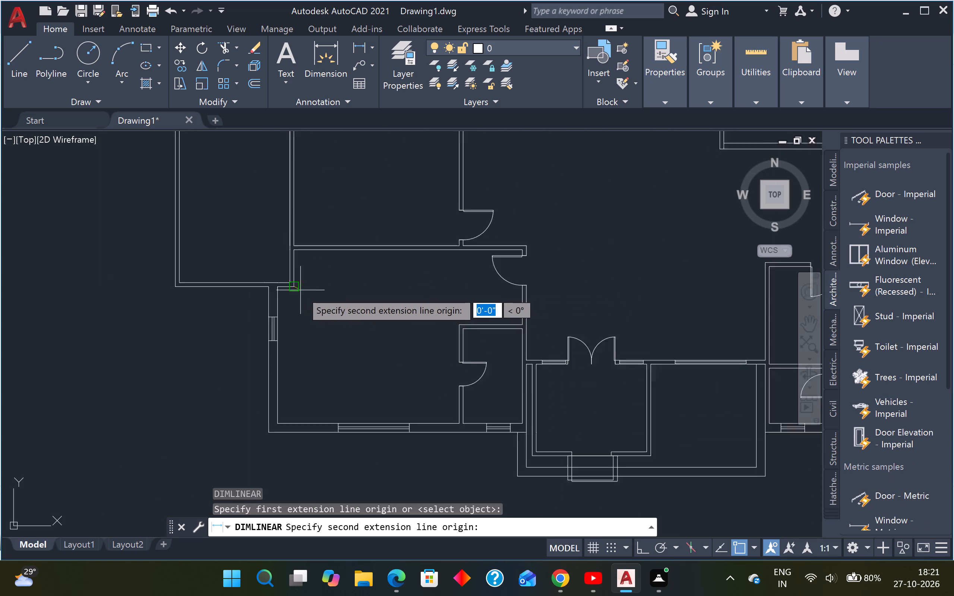
scroll(288, 376, "up", 3)
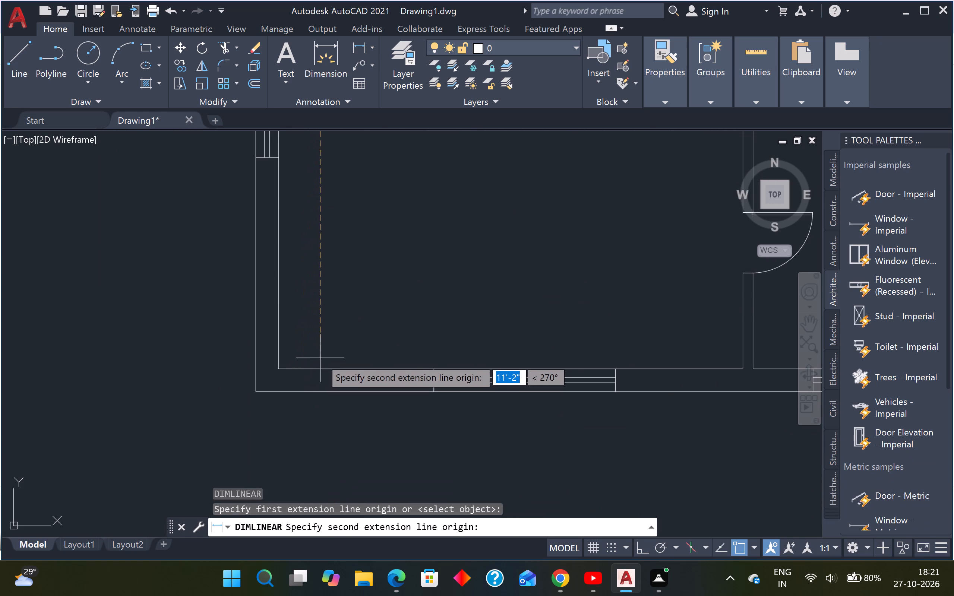
scroll(310, 372, "down", 2)
key("F8")
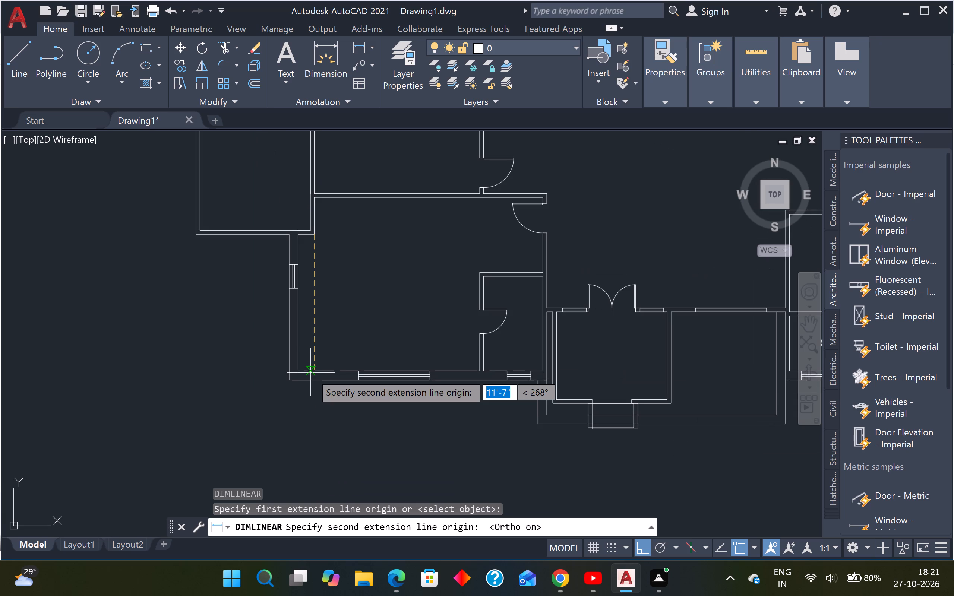
scroll(314, 395, "up", 4)
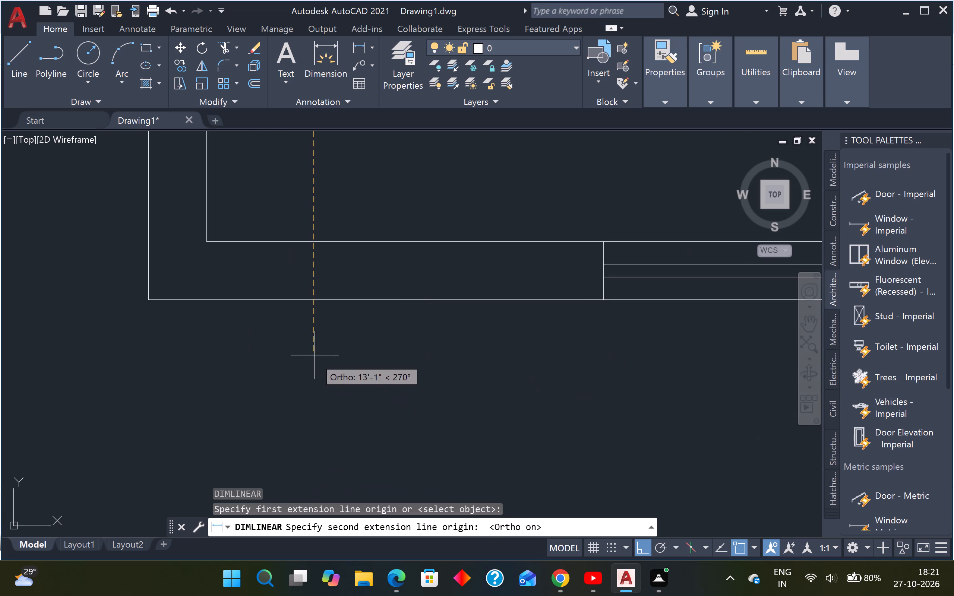
left_click(313, 241)
scroll(326, 247, "down", 5)
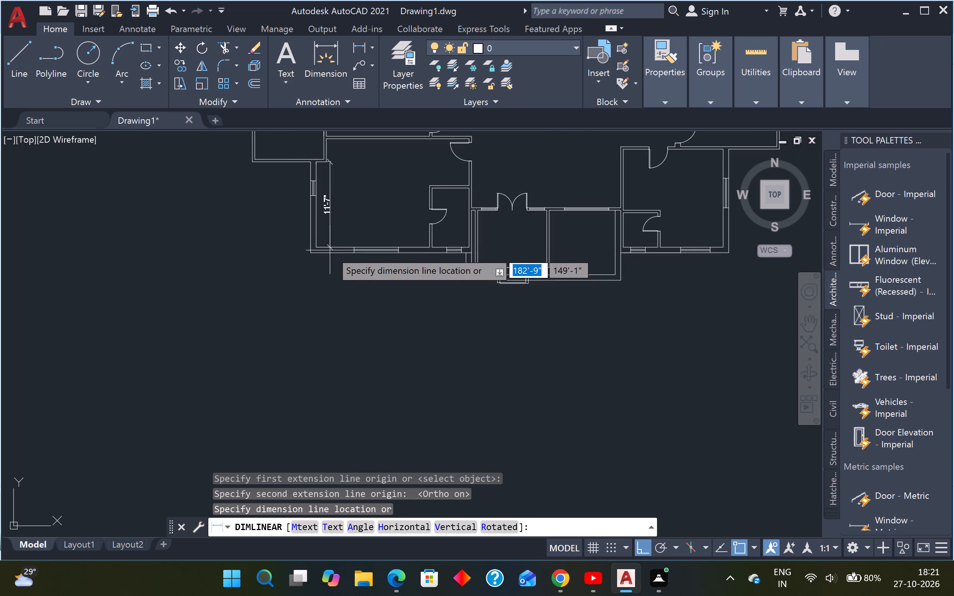
key("Escape")
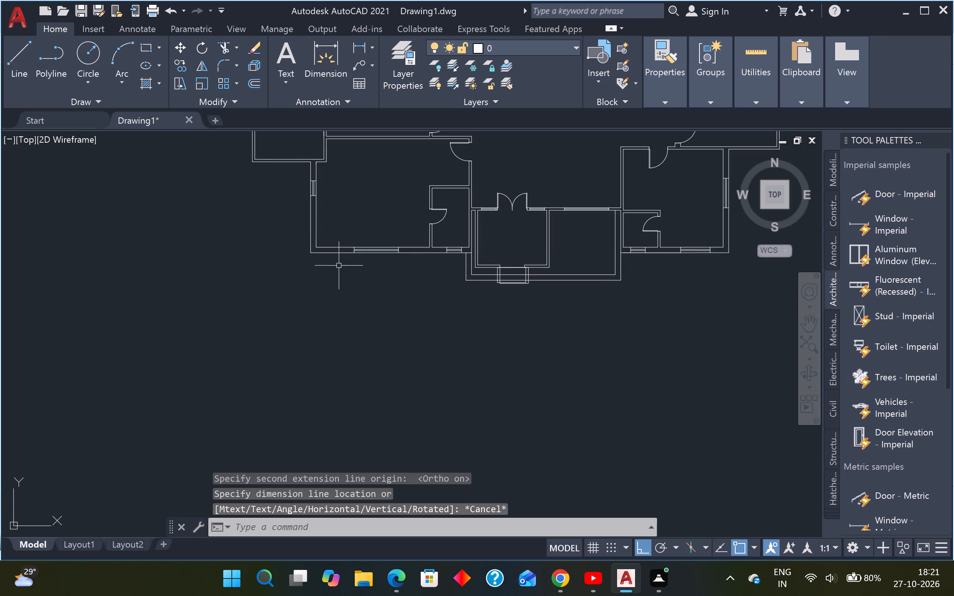
Draw a vertical wardrobe rectangle 21" wide and 11' high in the empty space left of the floor plan.
scroll(339, 266, "down", 2)
middle_click_drag(315, 286, 367, 325)
type("RE")
key("c")
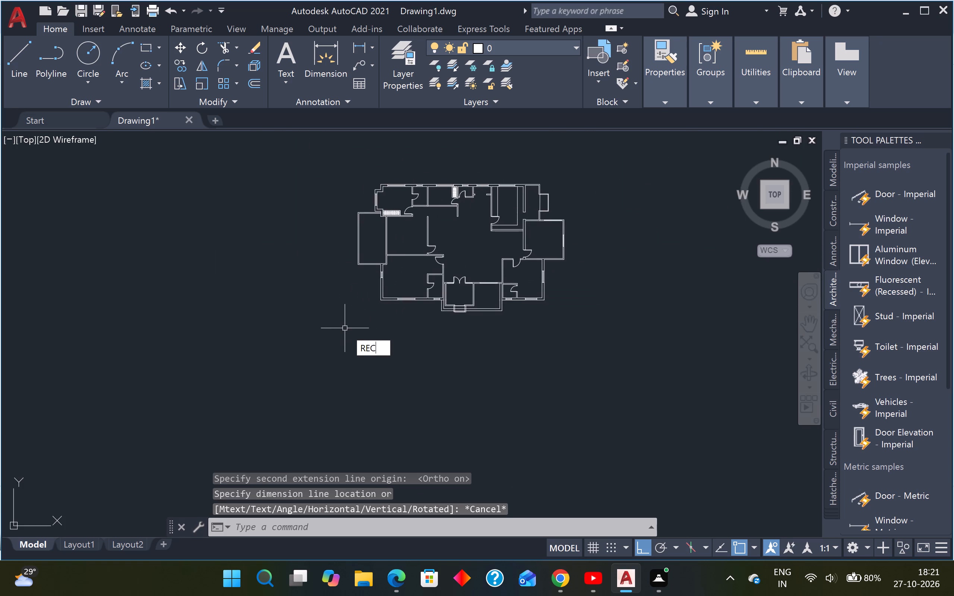
key("space")
left_click(312, 219)
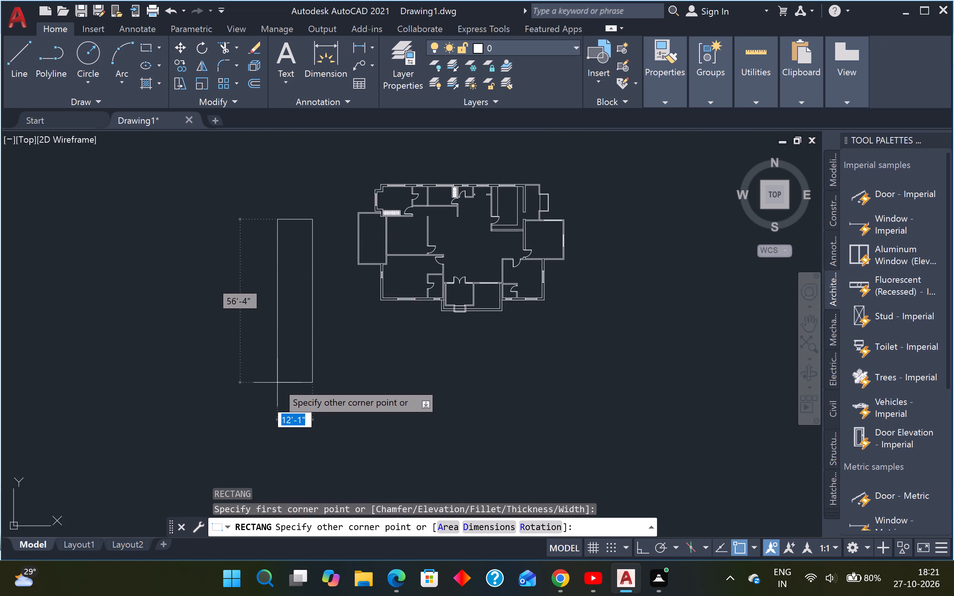
type("21\"")
key("Tab")
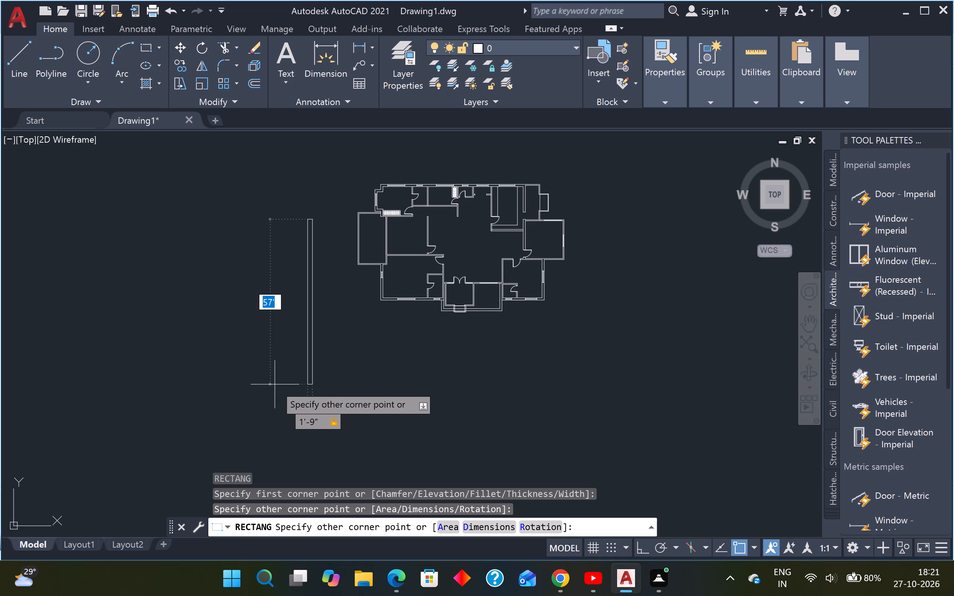
type("11'")
key("Return")
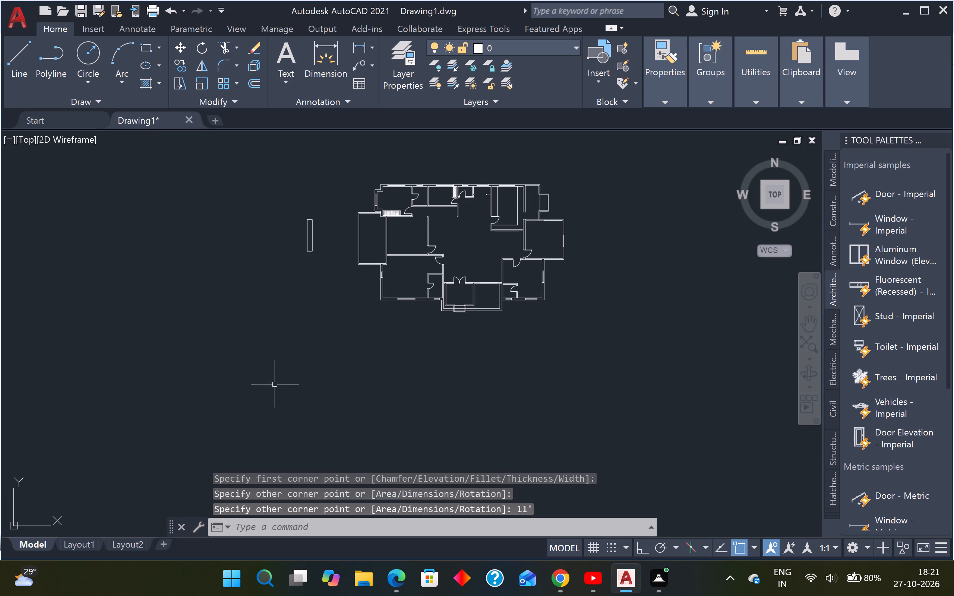
scroll(292, 223, "up", 4)
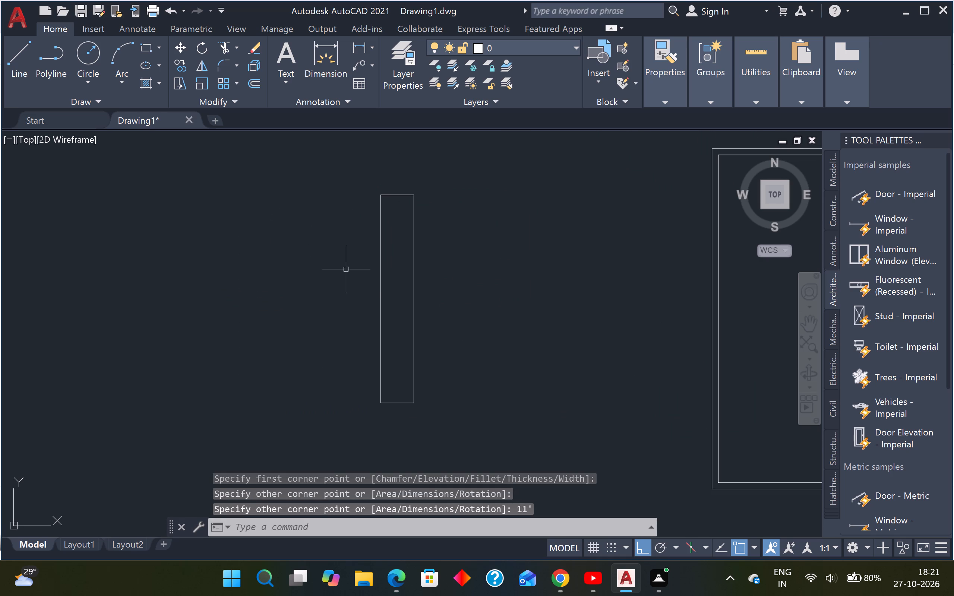
key("Escape")
key("Escape")
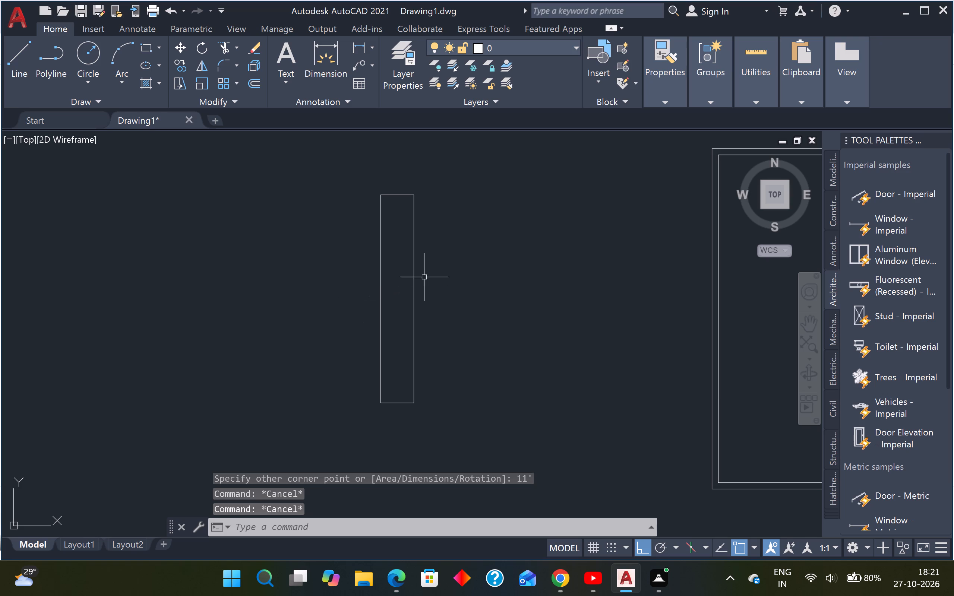
Draw a vertical centre line in the new rectangle from the midpoint of its top edge to the midpoint of its bottom edge.
type("L")
key("space")
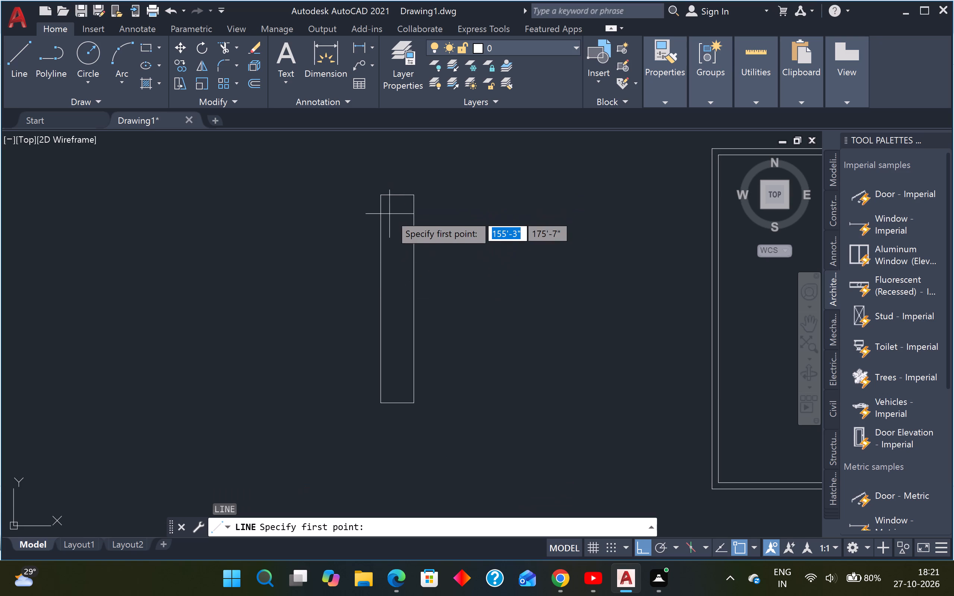
left_click(401, 193)
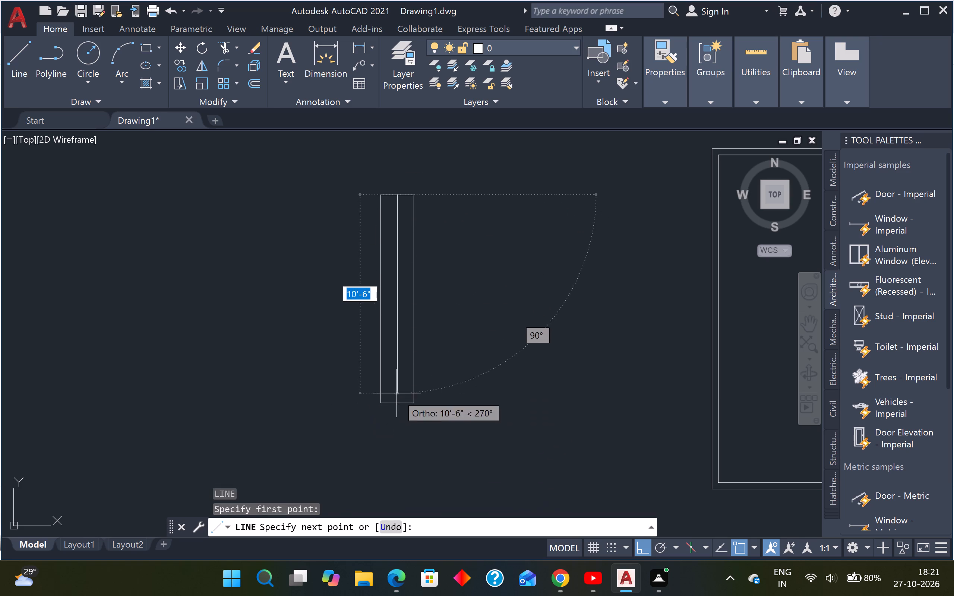
left_click(397, 400)
key("Escape")
Explode the new wardrobe rectangle into separate lines.
left_click_drag(448, 261, 433, 272)
left_click(404, 304)
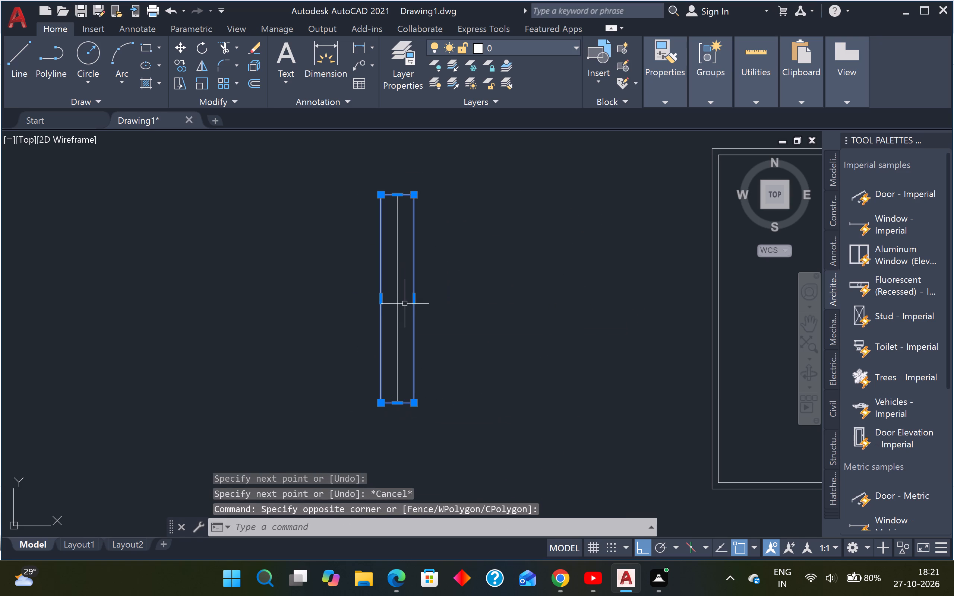
key("e")
key("x")
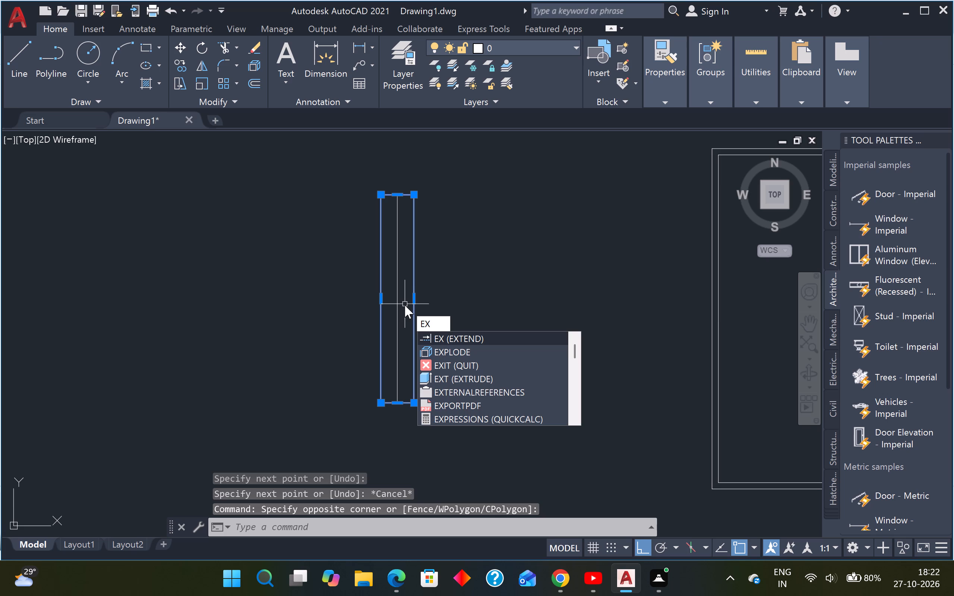
key("Down")
key("Return")
key("Escape")
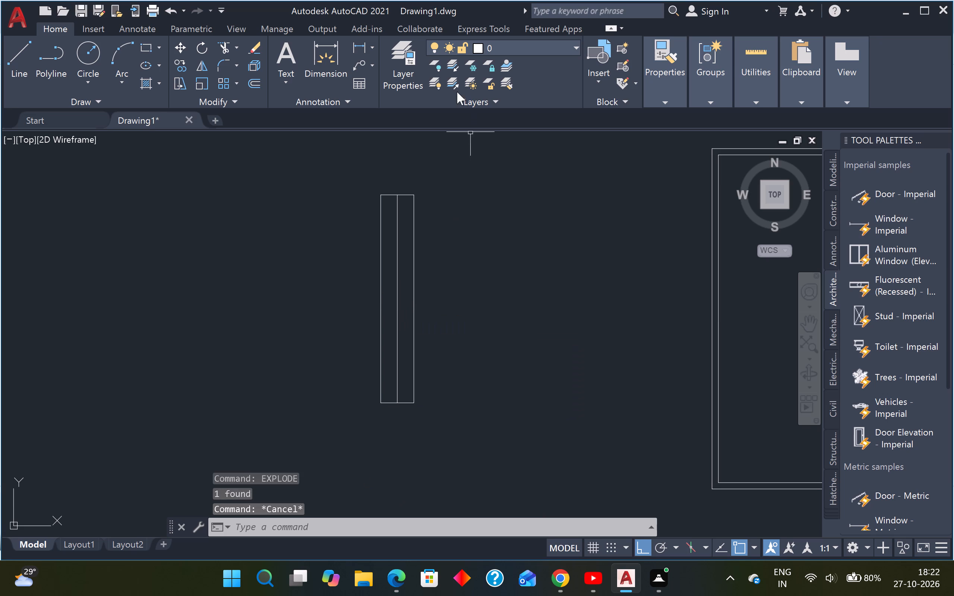
Copy the wardrobe's top edge as an array of 35 items fitted along the centre line down to the bottom edge.
scroll(401, 205, "up", 2)
left_click(416, 161)
left_click(413, 196)
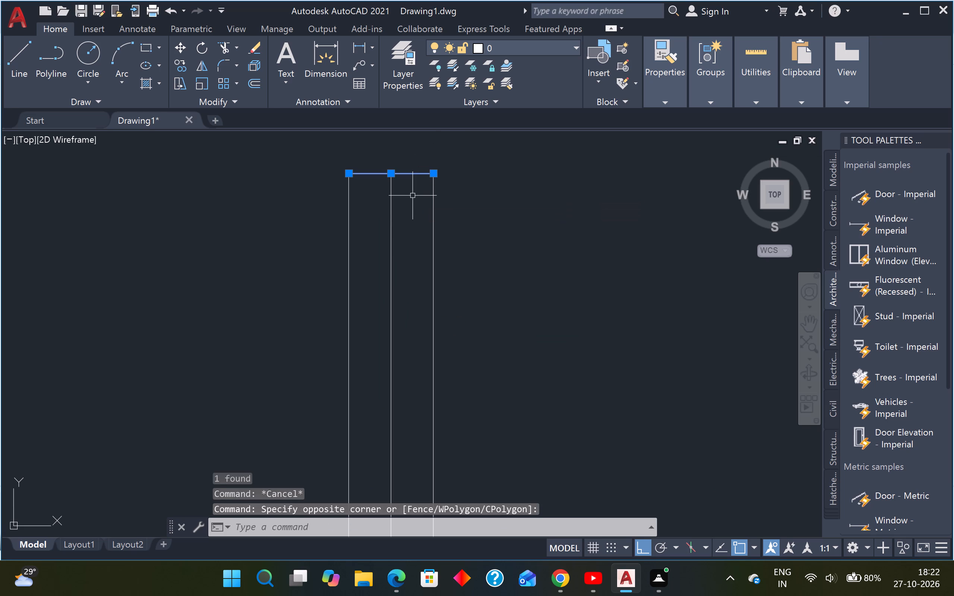
key("s")
key("BackSpace")
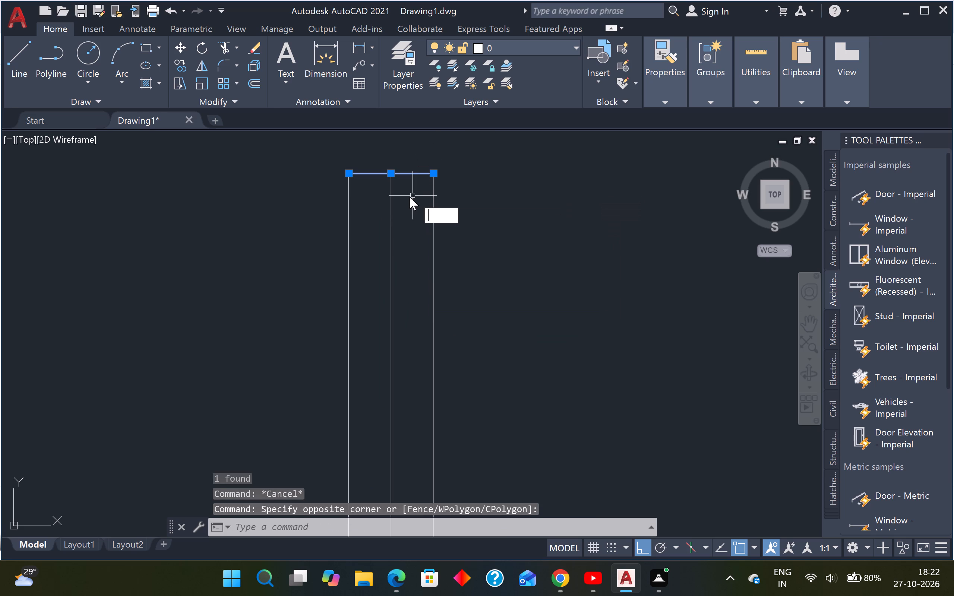
type("CO")
key("Return")
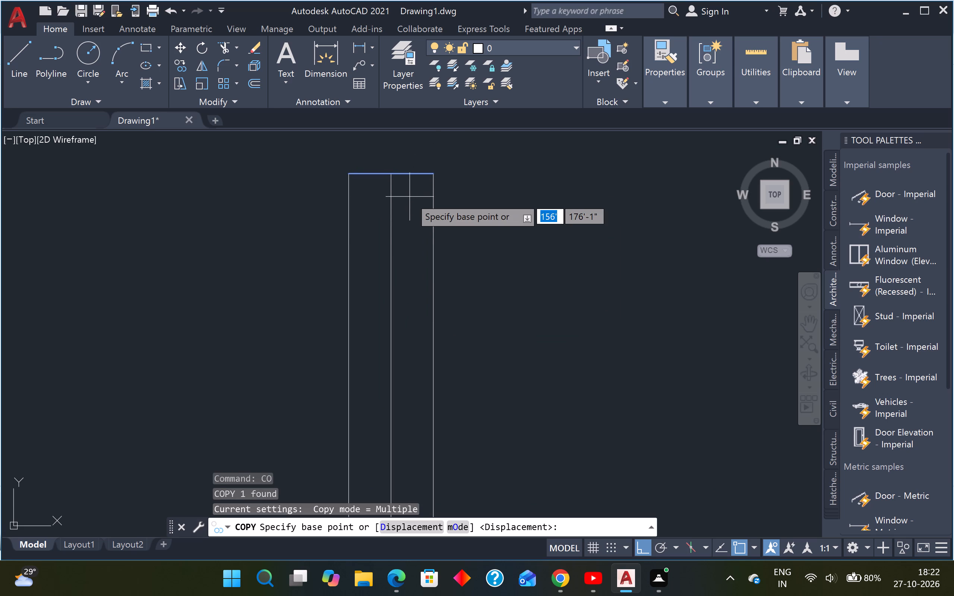
left_click(388, 175)
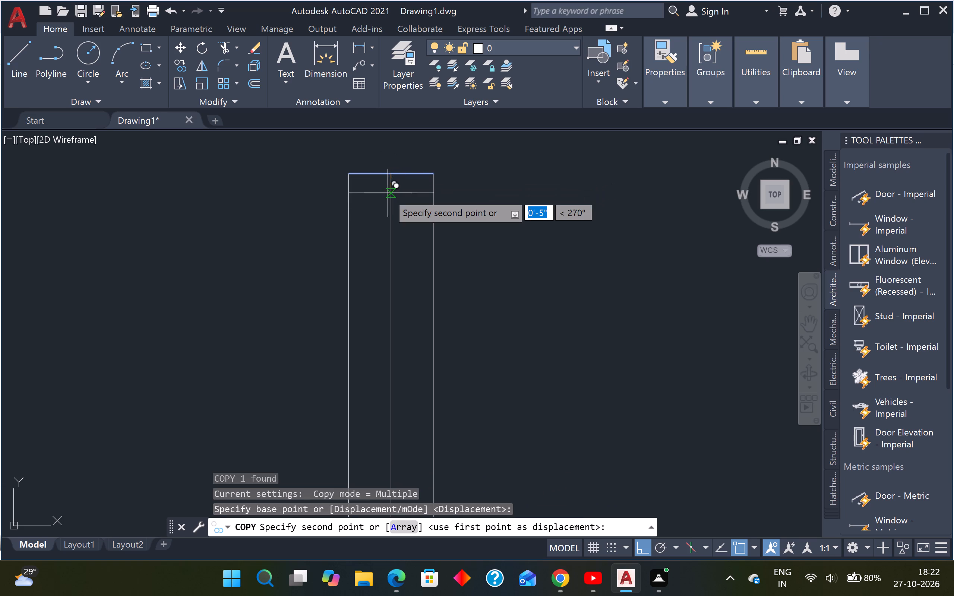
key("a")
key("space")
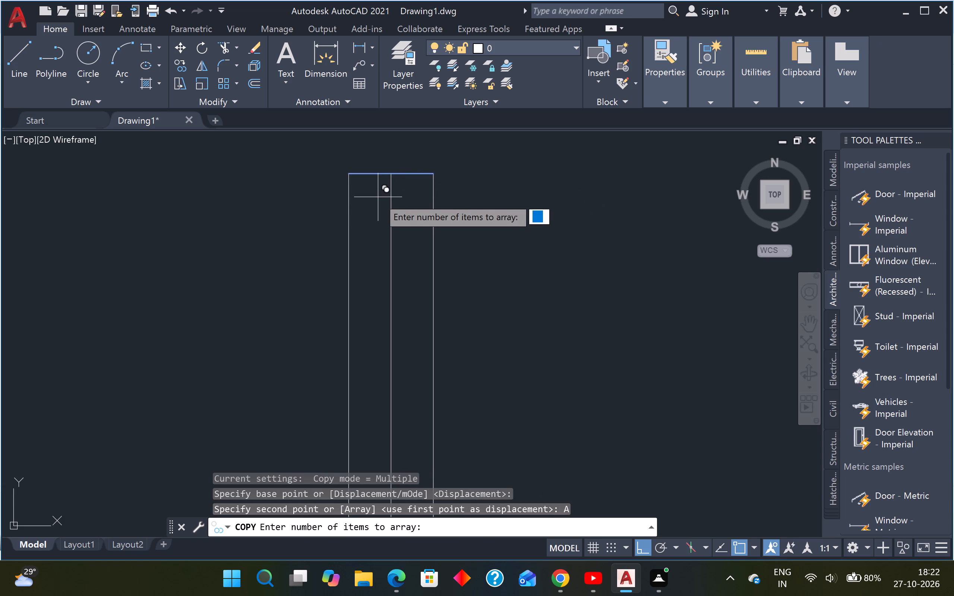
type("35")
key("Return")
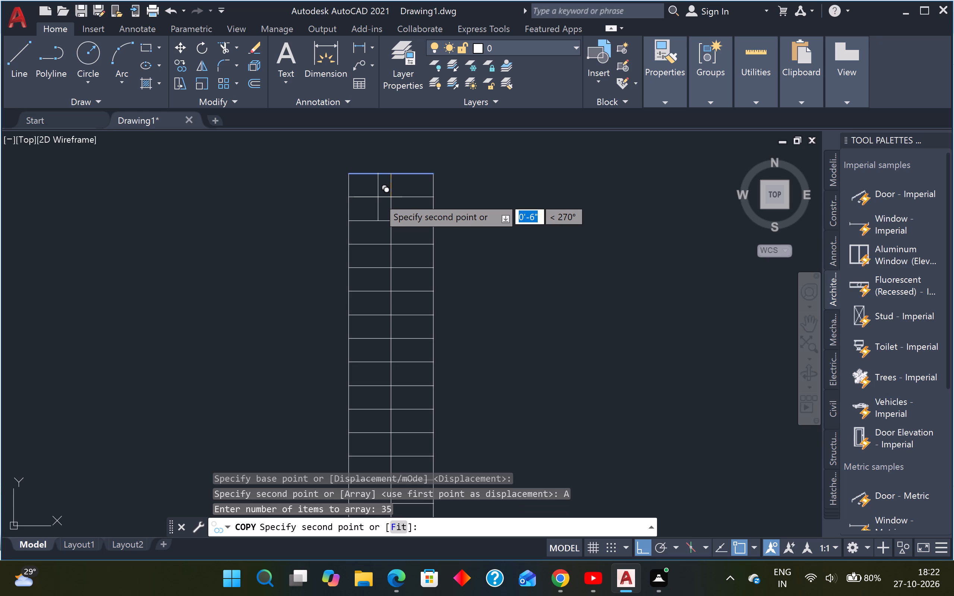
type("F")
key("space")
scroll(392, 203, "down", 3)
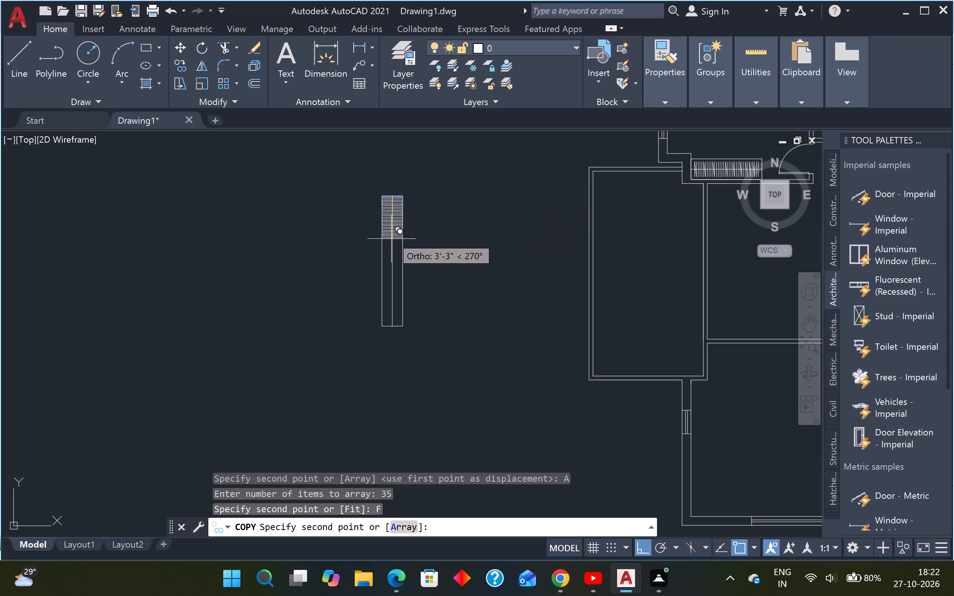
scroll(389, 316, "up", 3)
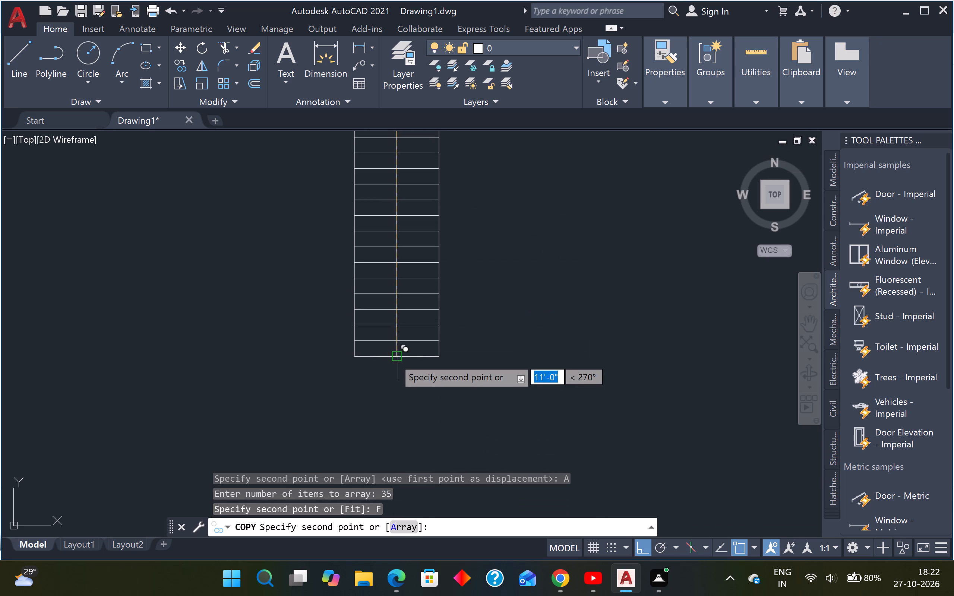
left_click(393, 357)
key("Escape")
Offset both long vertical edges of the new wardrobe 2" inward.
scroll(406, 327, "down", 4)
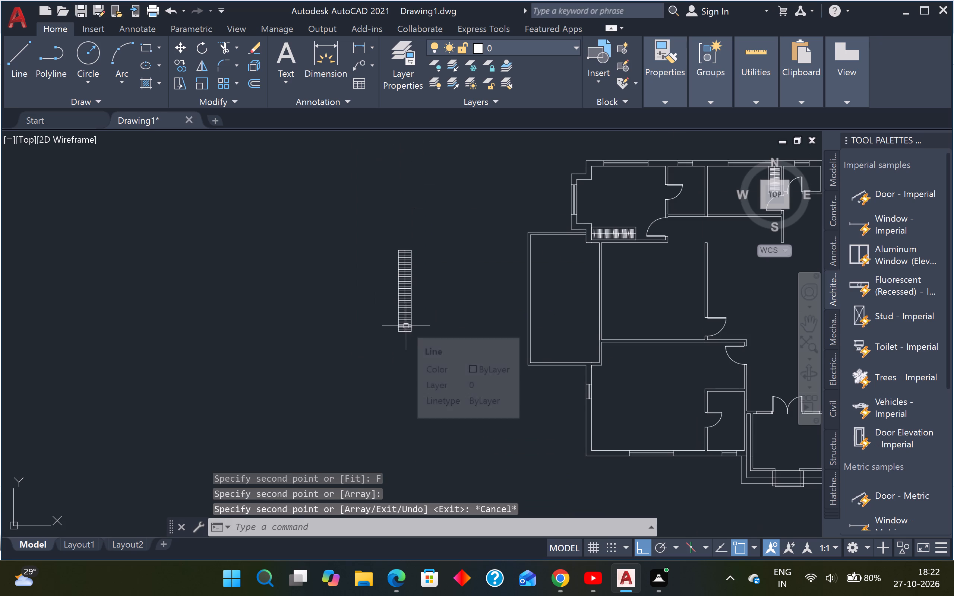
type("O")
key("space")
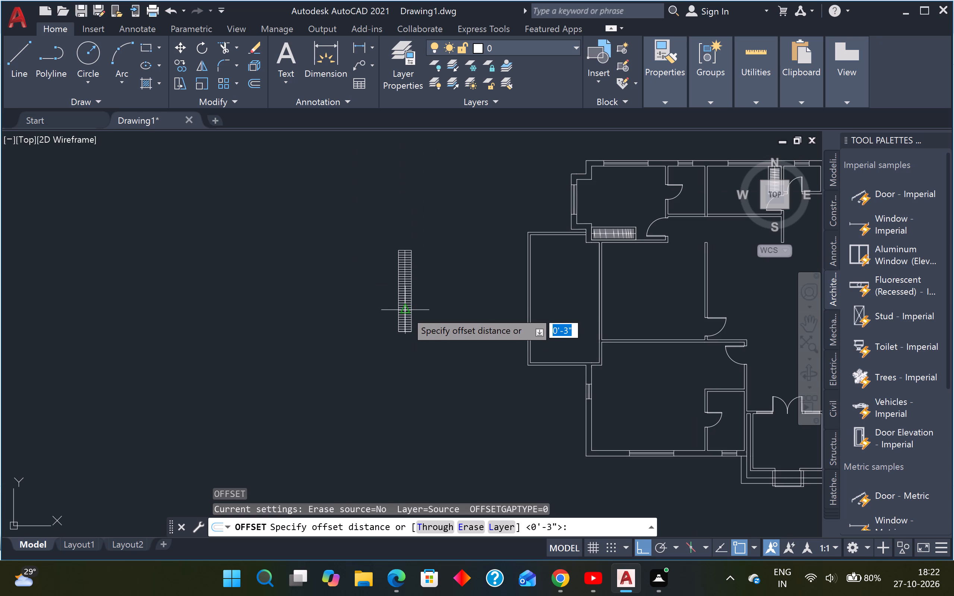
key("2")
key("shift+quotedbl")
key("Return")
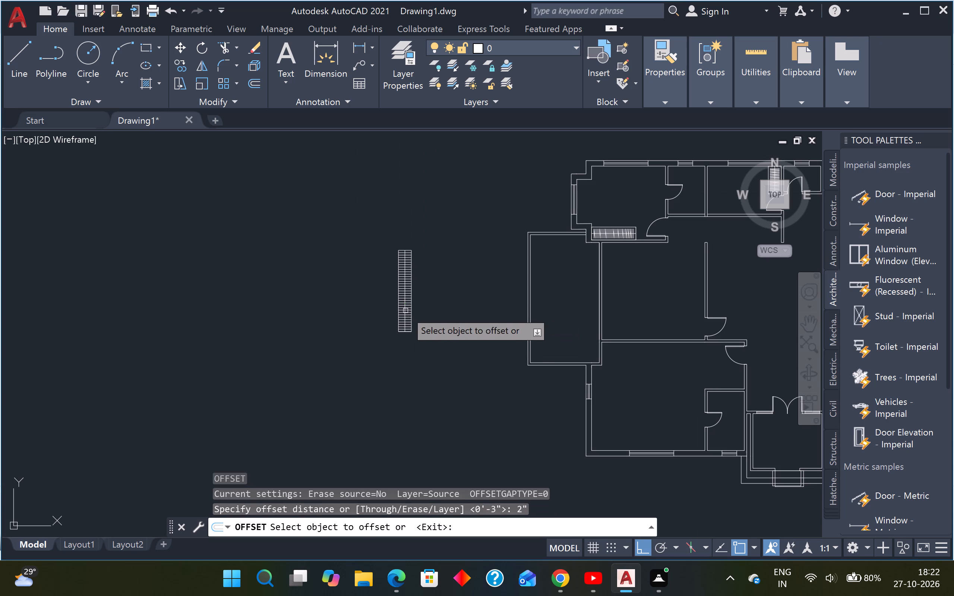
scroll(409, 281, "up", 4)
left_click(415, 291)
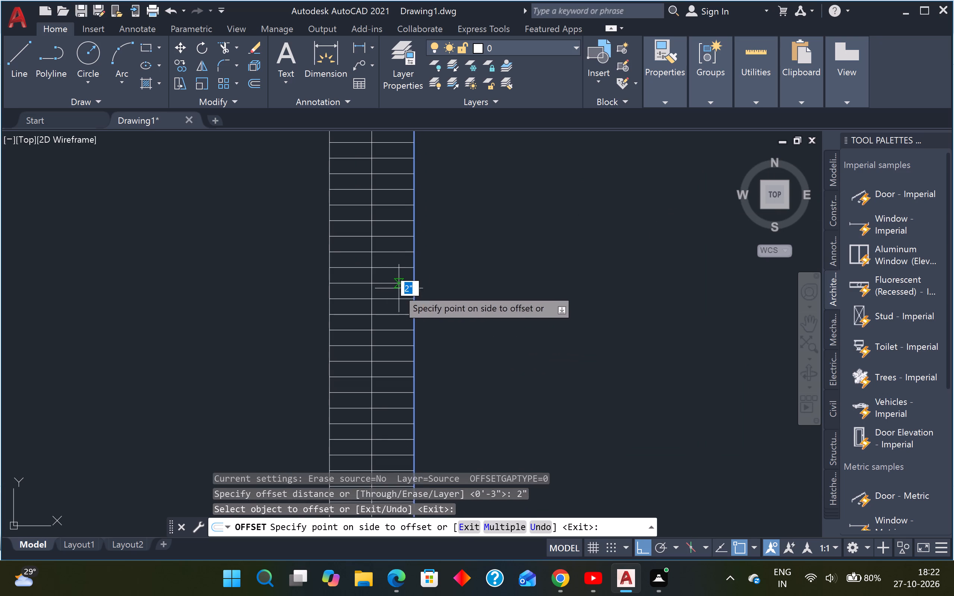
left_click(388, 288)
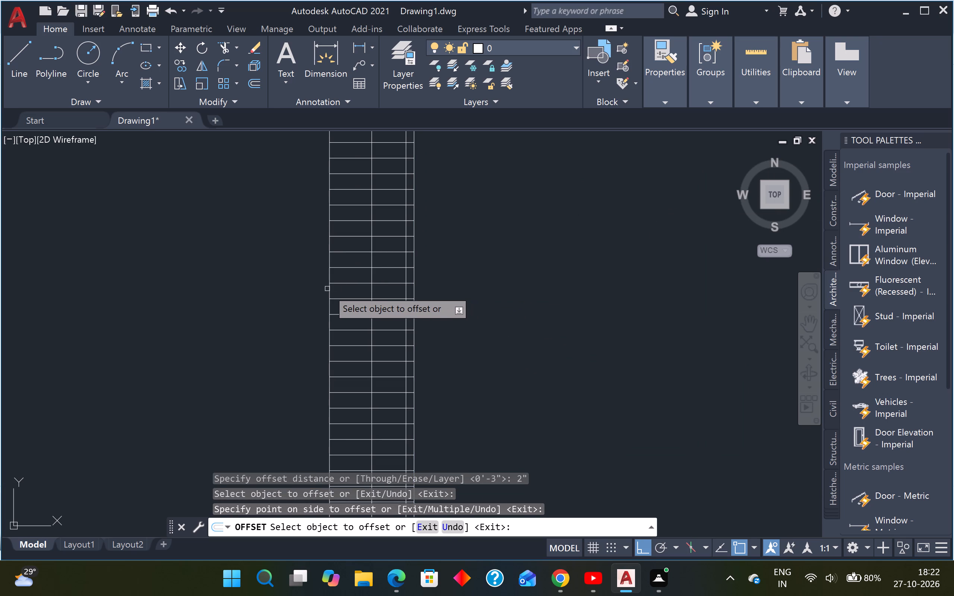
left_click(331, 293)
left_click(357, 288)
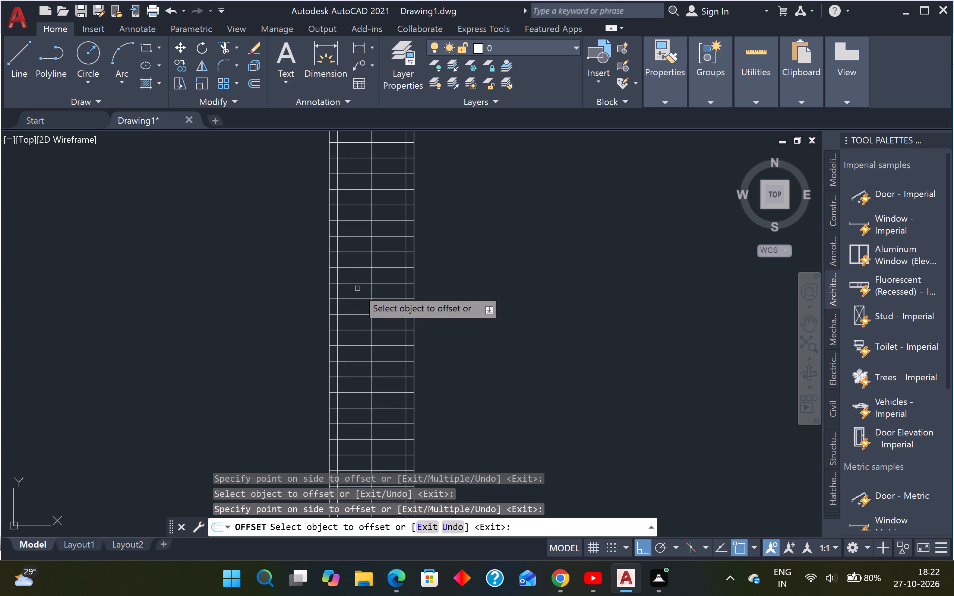
key("Escape")
key("Escape")
Trim the ends of the horizontal lines between the wardrobe's left edge and its adjacent offset line, along the full height.
type("TR")
key("space")
scroll(358, 288, "down", 3)
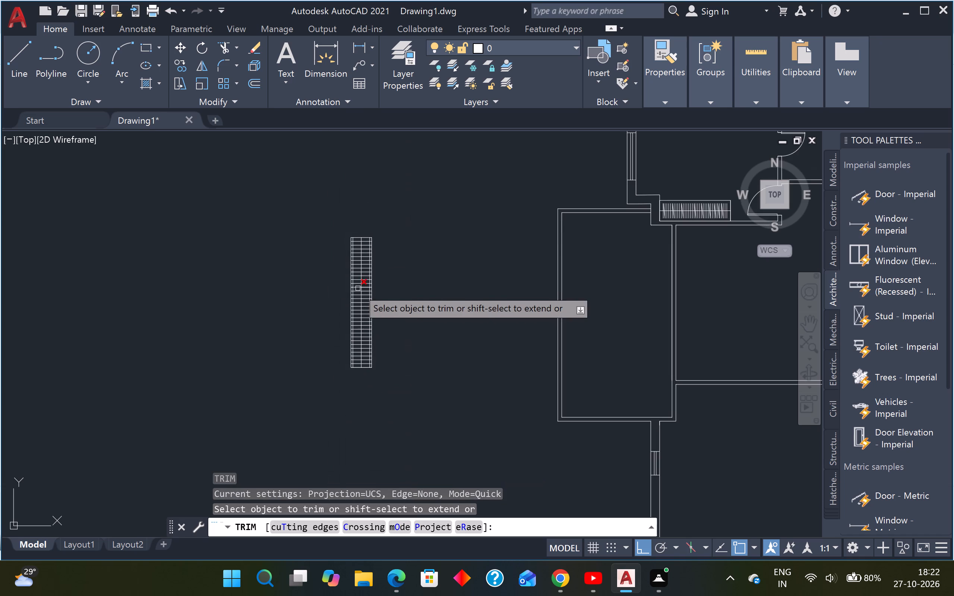
scroll(354, 245, "up", 7)
left_click(340, 232)
scroll(339, 233, "down", 3)
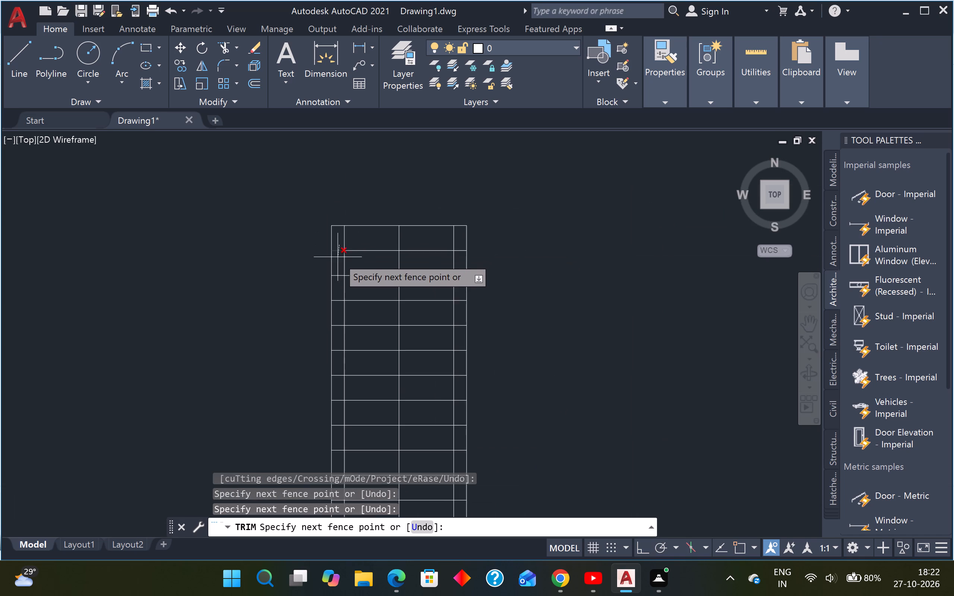
scroll(338, 265, "down", 3)
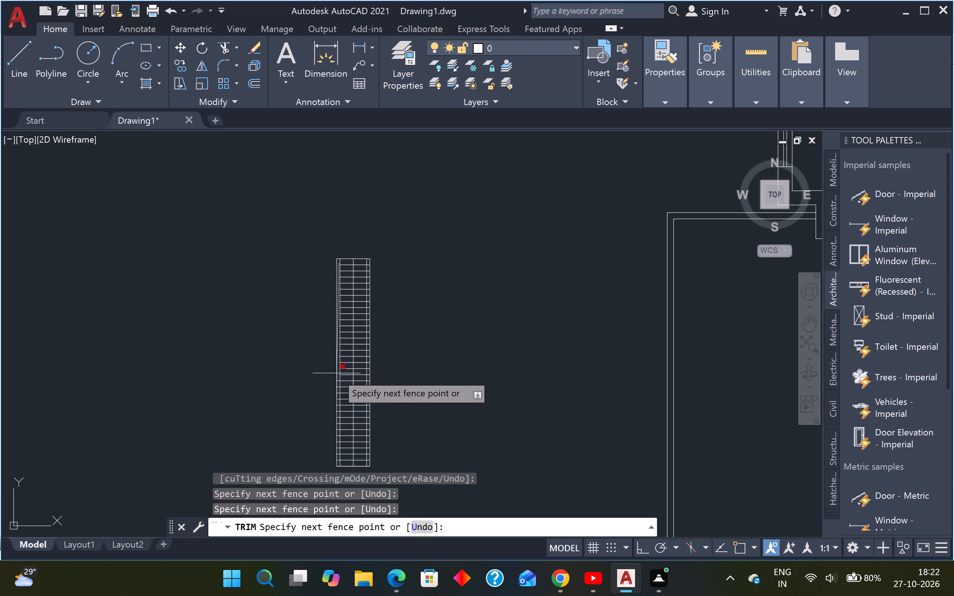
scroll(337, 373, "down", 5)
scroll(330, 383, "up", 5)
scroll(386, 393, "up", 3)
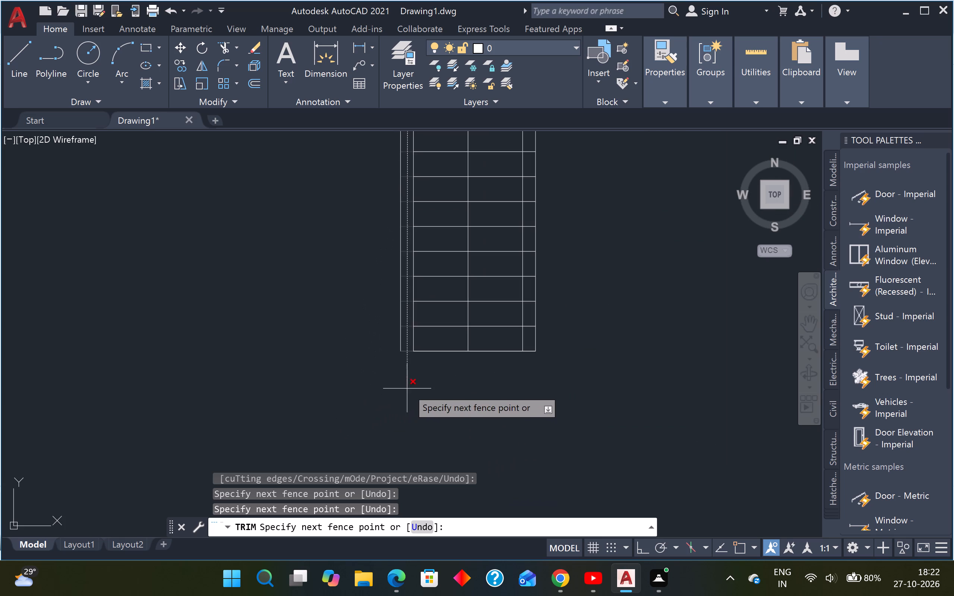
left_click(408, 334)
Trim the ends of the horizontal lines between the wardrobe's right edge and its adjacent offset line, along the full height.
scroll(410, 334, "down", 3)
scroll(440, 220, "down", 2)
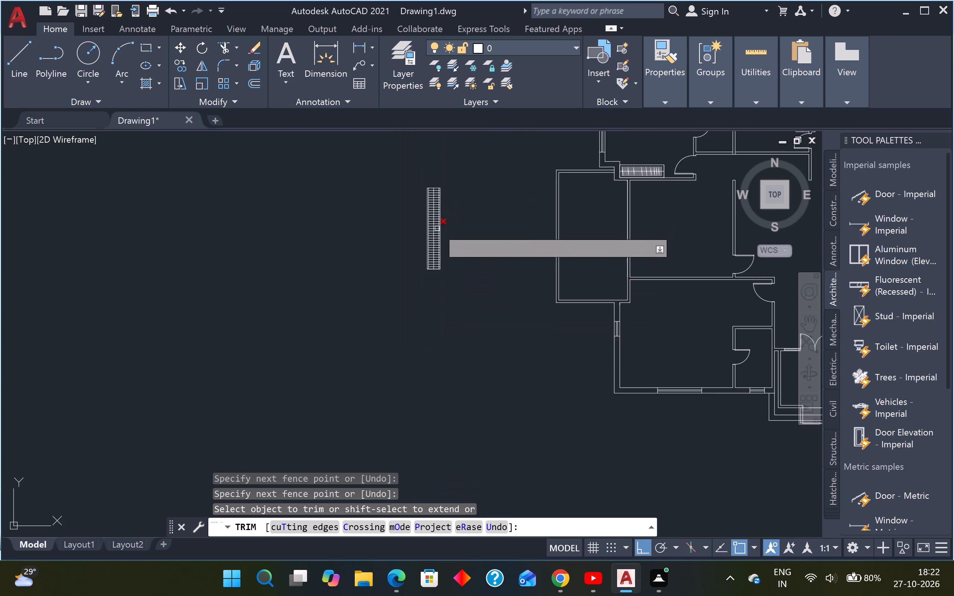
scroll(439, 186, "up", 7)
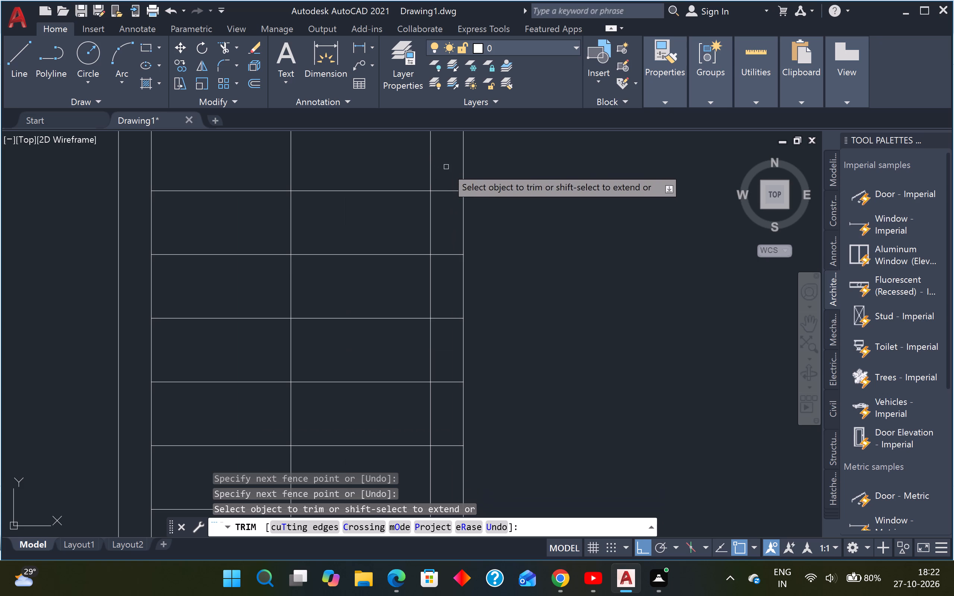
left_click(447, 167)
scroll(440, 261, "down", 5)
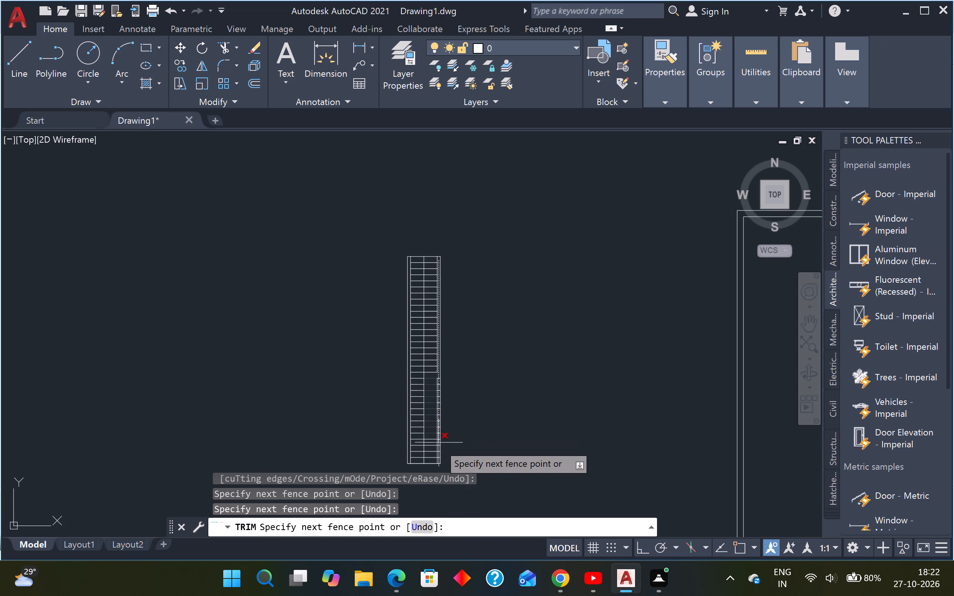
scroll(437, 463, "up", 4)
left_click(454, 449)
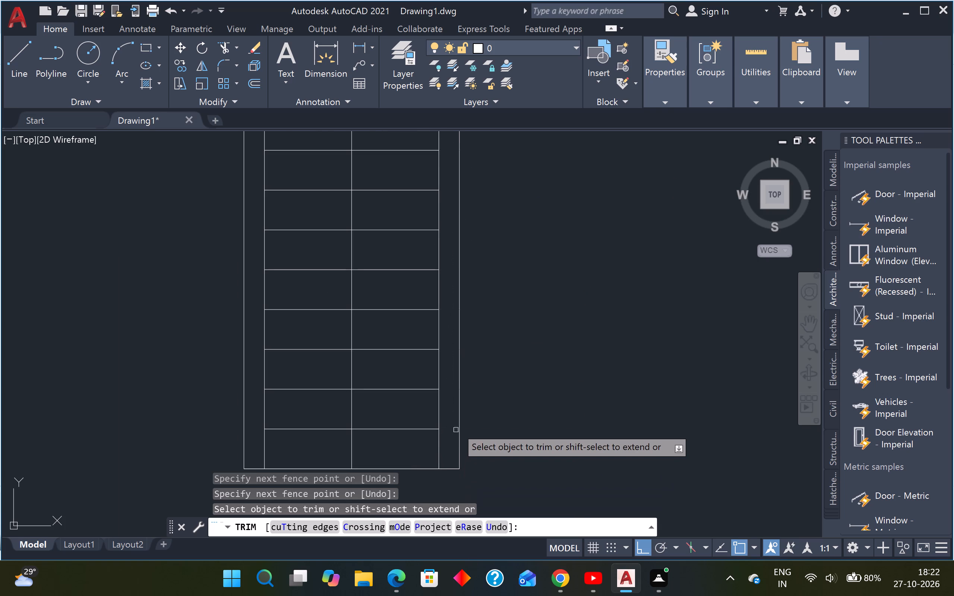
Trim away the lowest inner horizontal line and the inner vertical offset segments below the next one at the wardrobe's bottom.
scroll(459, 411, "down", 4)
scroll(451, 425, "up", 5)
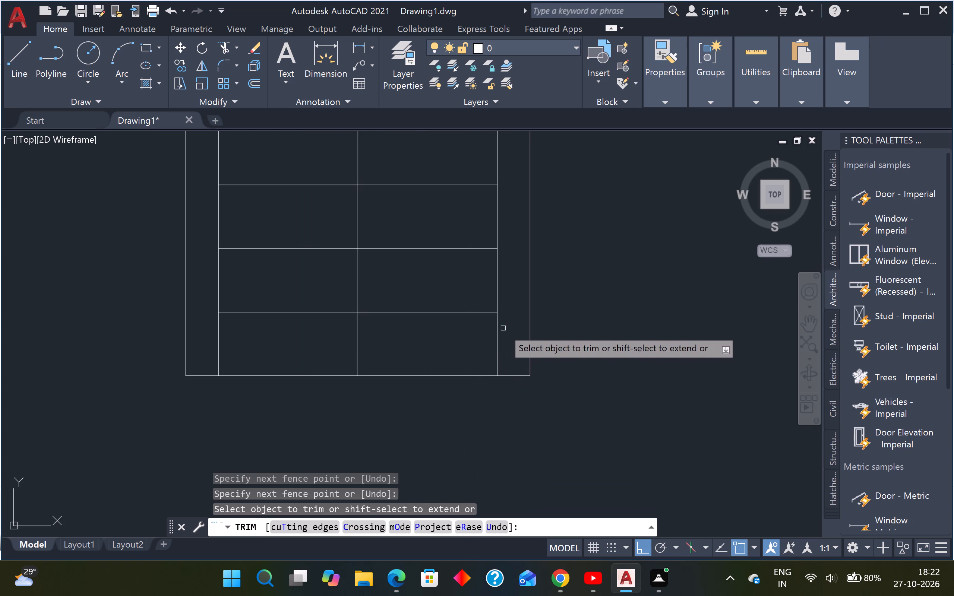
left_click_drag(503, 328, 482, 331)
left_click(473, 334)
left_click(477, 285)
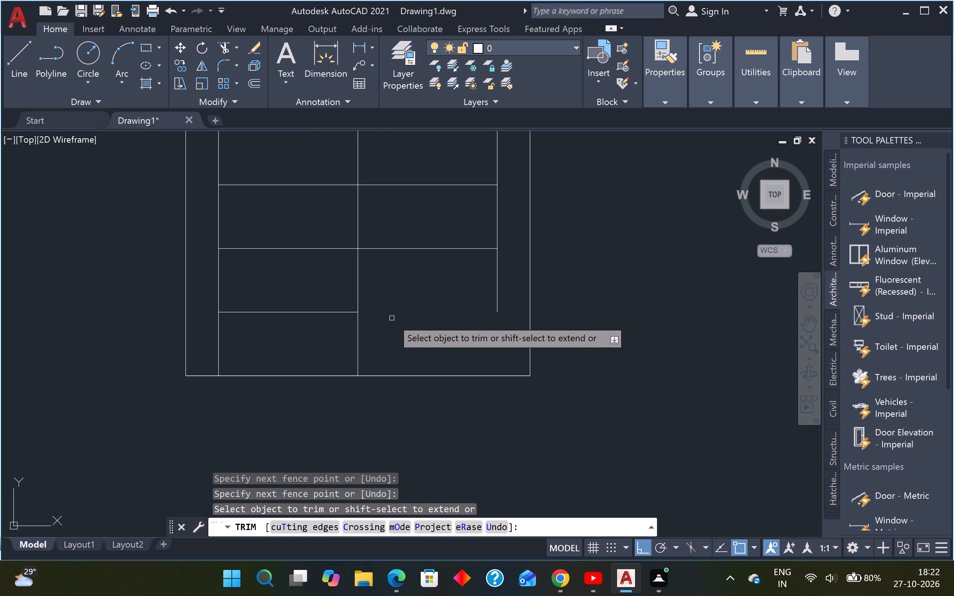
left_click(315, 294)
left_click(206, 334)
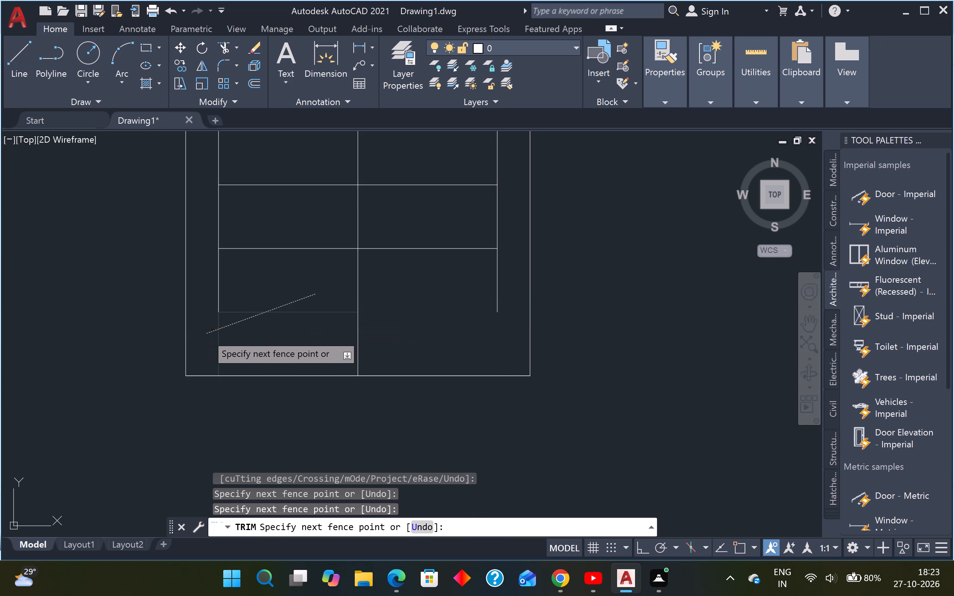
left_click_drag(439, 278, 444, 280)
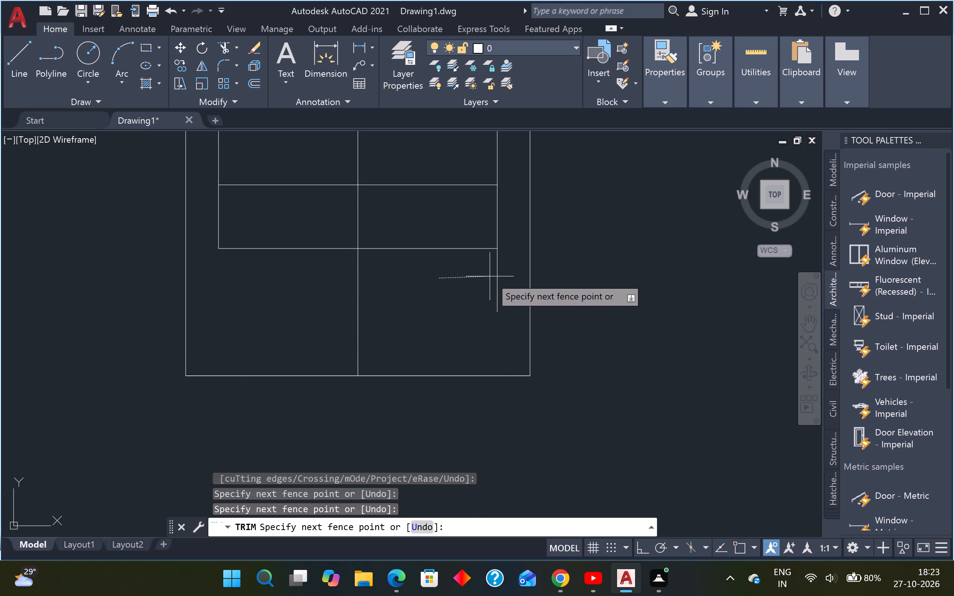
left_click(499, 272)
Trim away the topmost inner horizontal line and the inner vertical offset segments above the next one at the wardrobe's top.
scroll(480, 286, "down", 5)
scroll(455, 264, "down", 4)
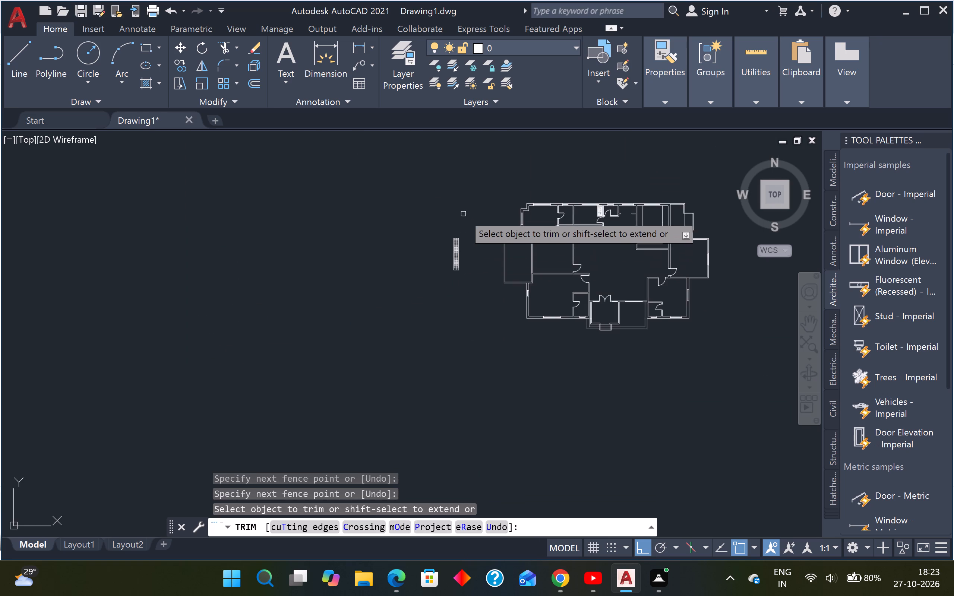
scroll(451, 234, "up", 5)
scroll(487, 257, "up", 3)
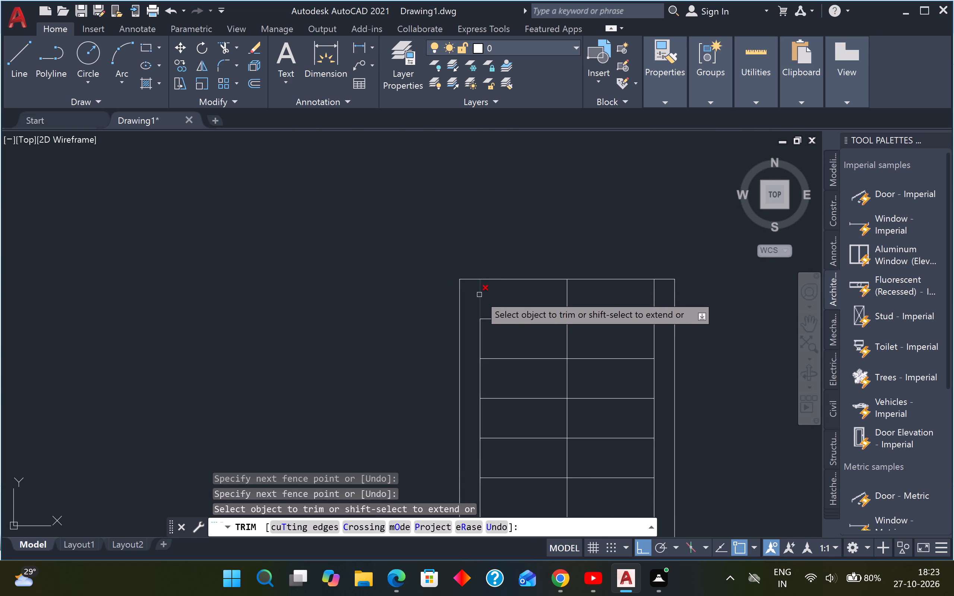
left_click(479, 295)
left_click(656, 298)
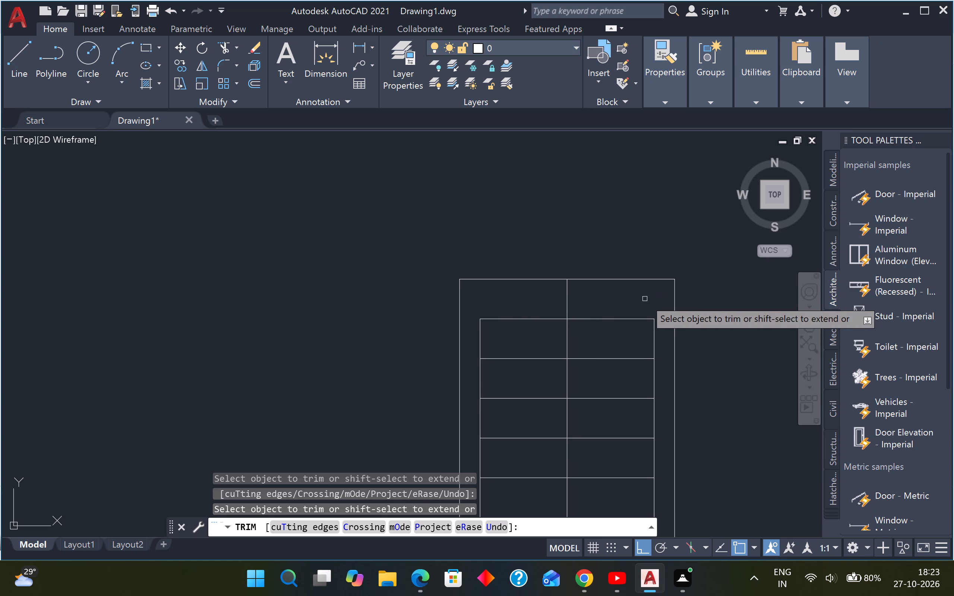
left_click(627, 317)
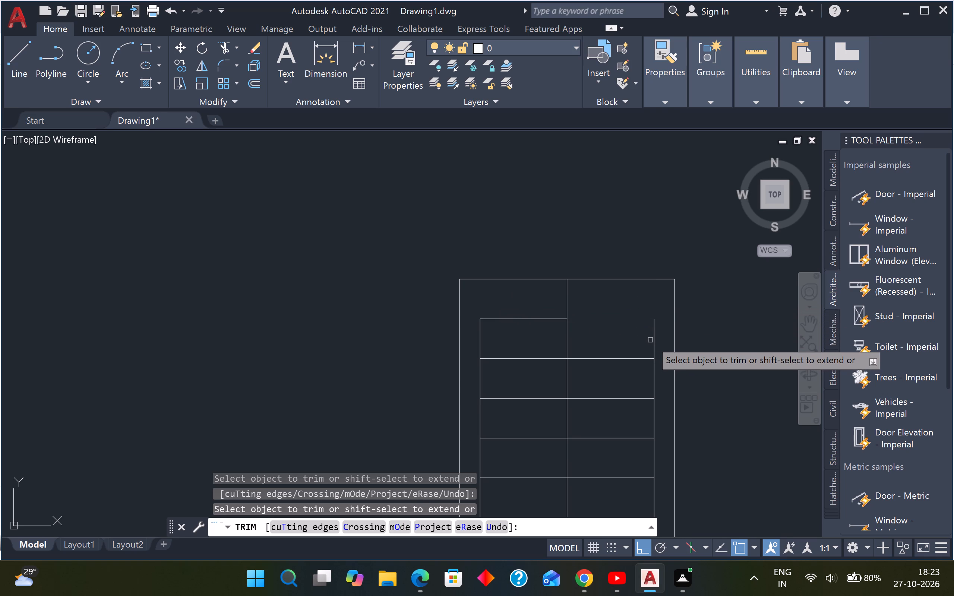
left_click(654, 338)
left_click(523, 295)
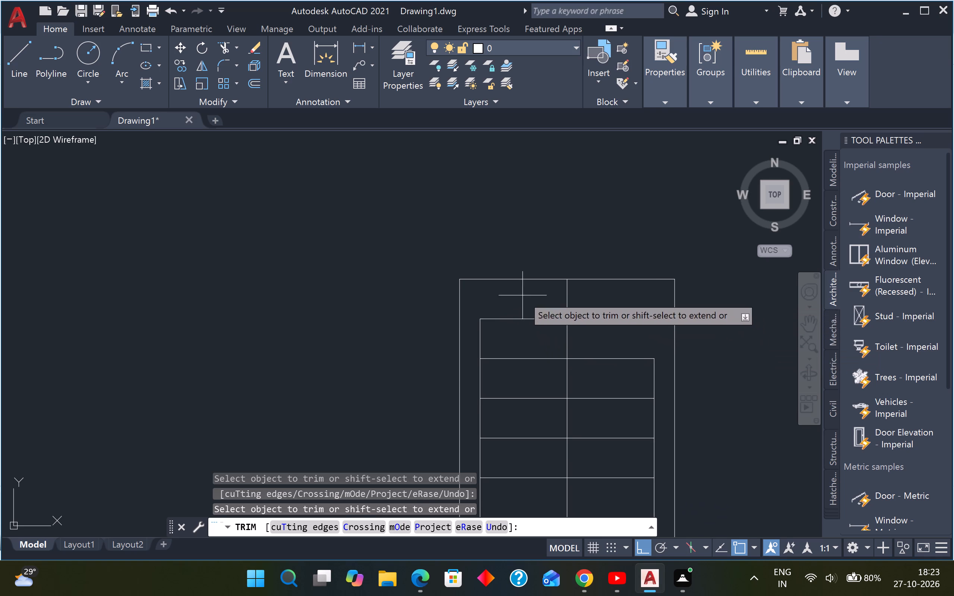
left_click(476, 333)
key("Escape")
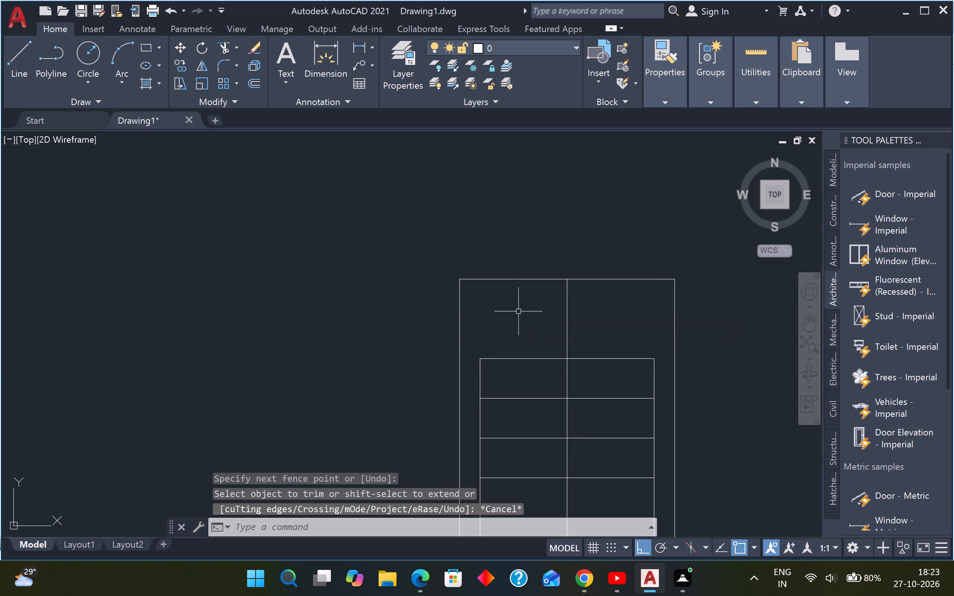
Erase the remaining two inner vertical offset lines, leaving the wardrobe's outline, centre line and horizontal lines.
scroll(498, 354, "down", 3)
scroll(495, 378, "up", 4)
left_click_drag(505, 267, 501, 267)
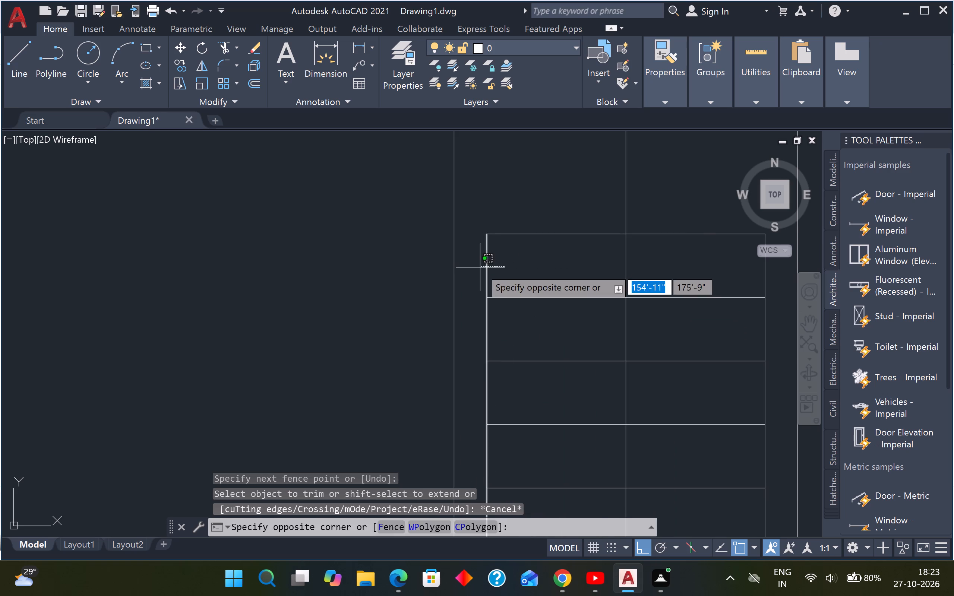
left_click(480, 267)
key("e")
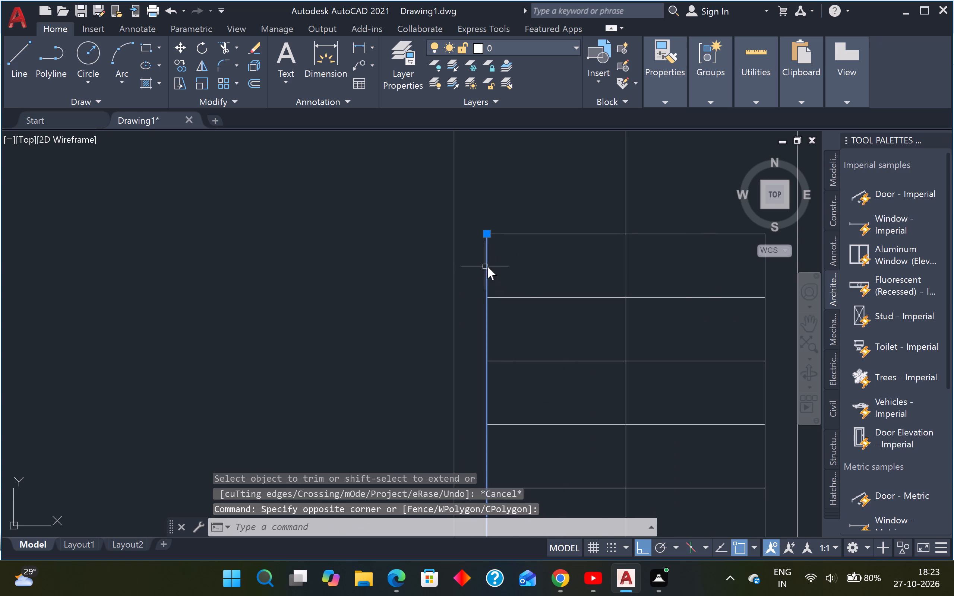
key("space")
scroll(573, 264, "down", 4)
scroll(605, 273, "up", 5)
left_click(603, 196)
left_click(578, 197)
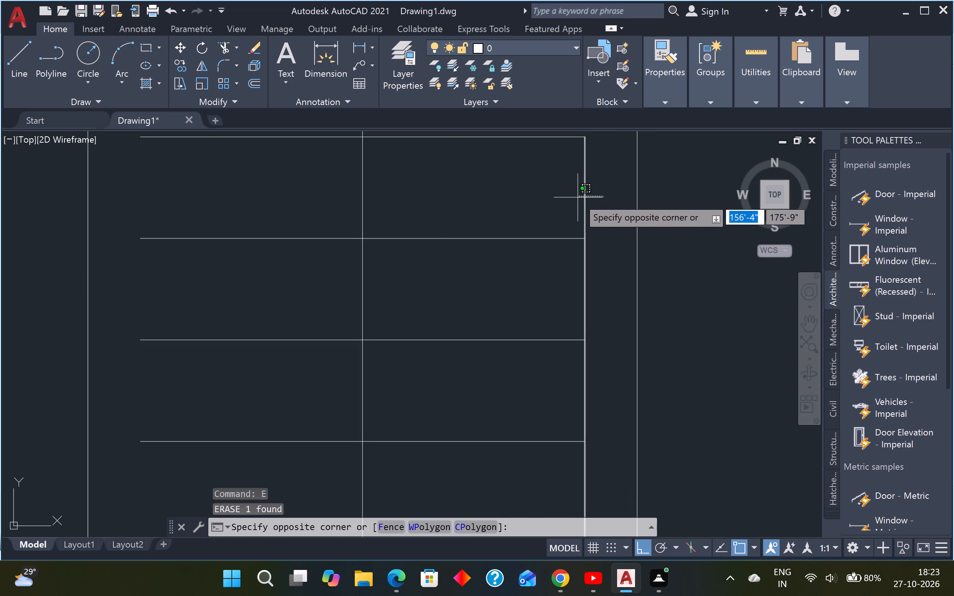
key("e")
key("space")
scroll(570, 212, "down", 8)
scroll(562, 253, "up", 2)
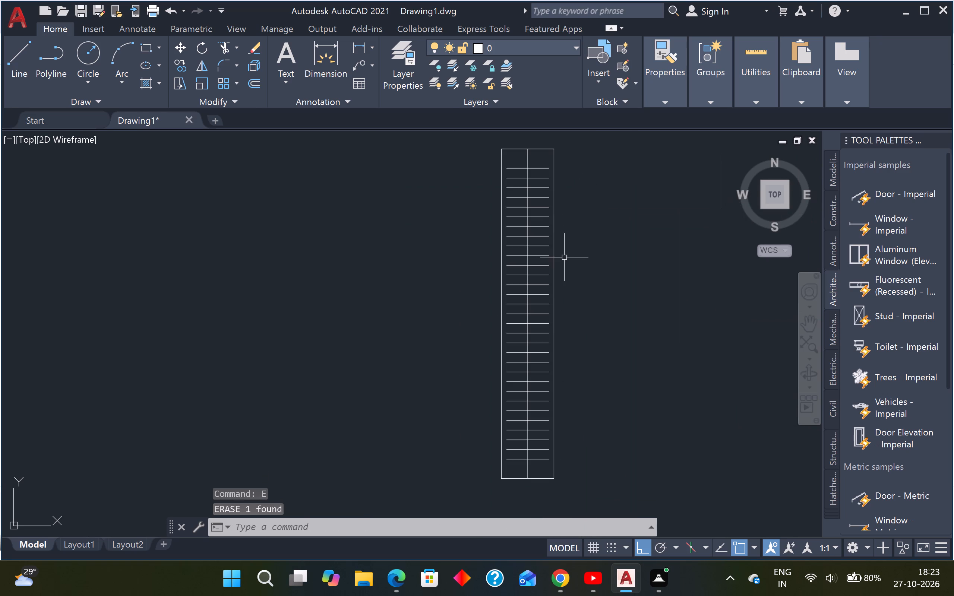
scroll(564, 257, "up", 1)
key("Escape")
key("Escape")
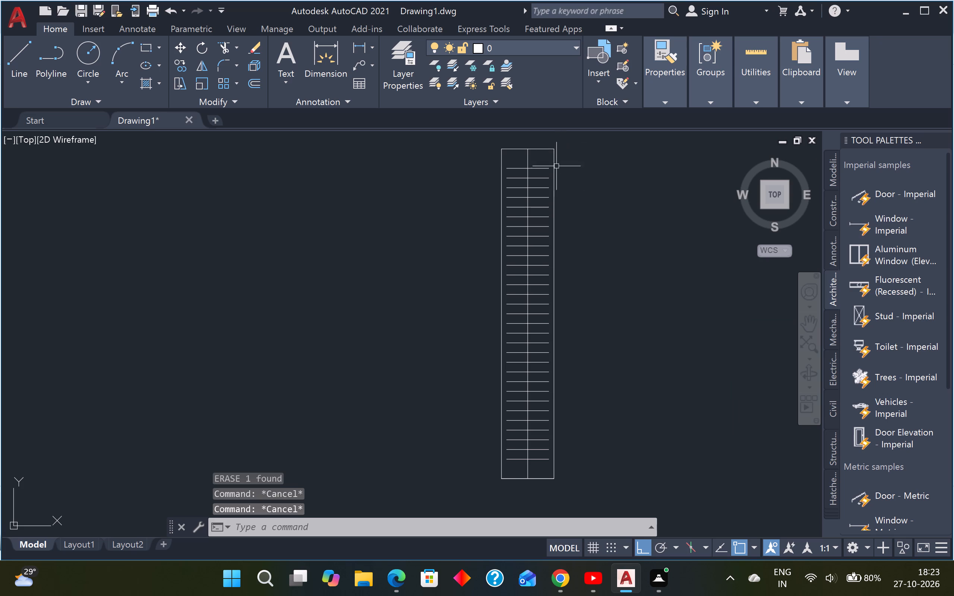
Draw diagonals from the right end of the first and third inner horizontal lines to the left end of the line below each.
type("L")
key("space")
scroll(547, 173, "up", 4)
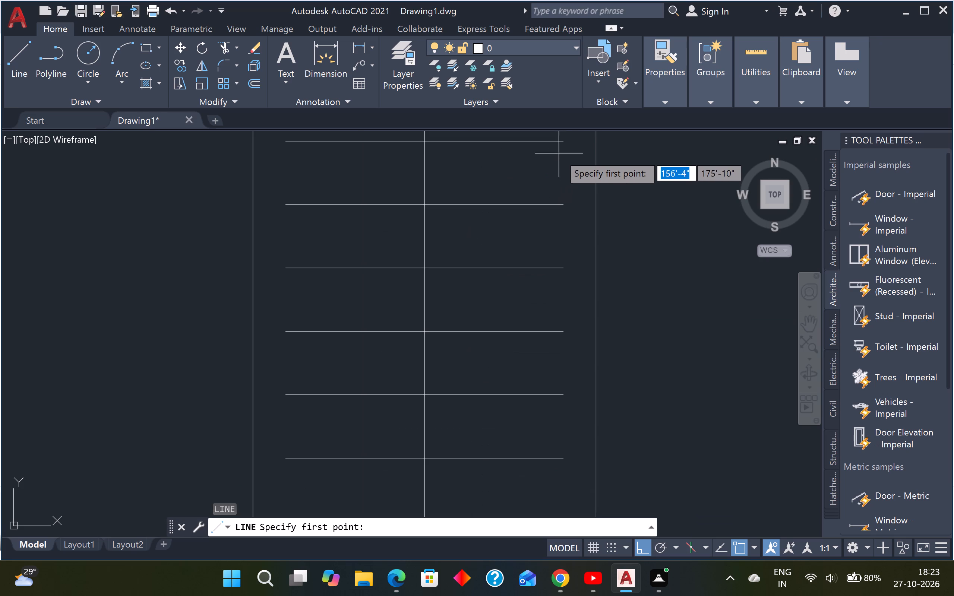
left_click(563, 136)
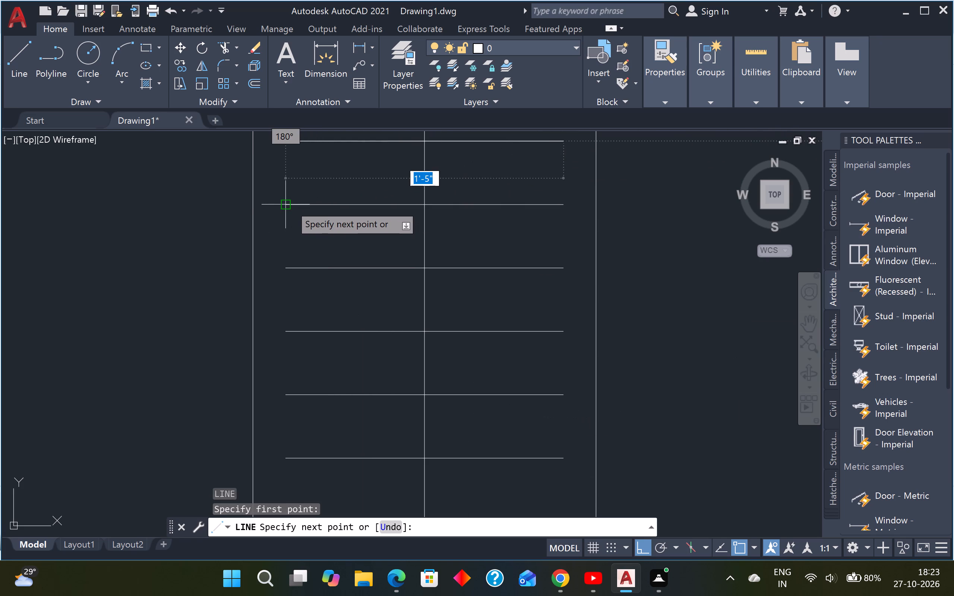
left_click(290, 204)
key("Escape")
key("space")
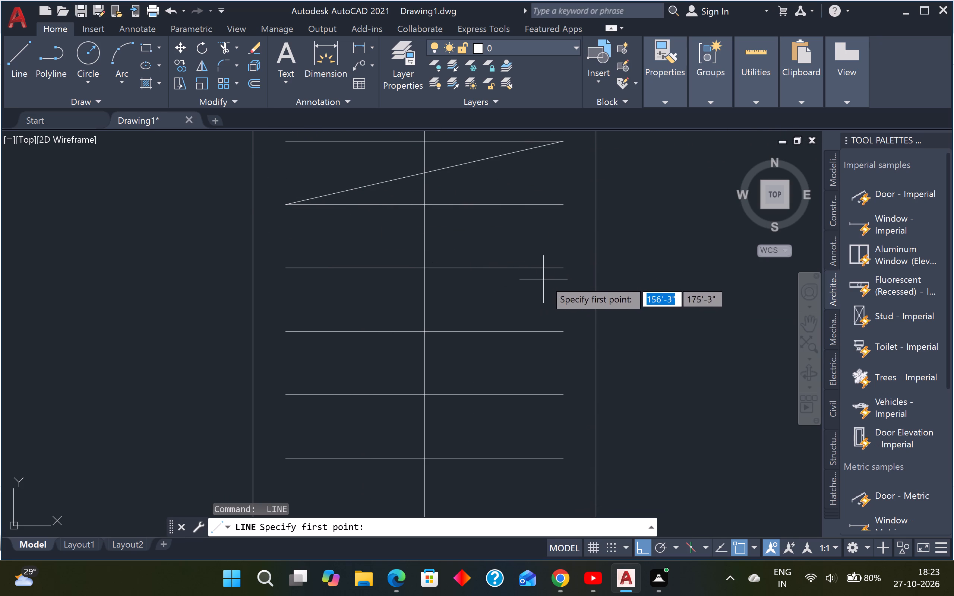
left_click(560, 271)
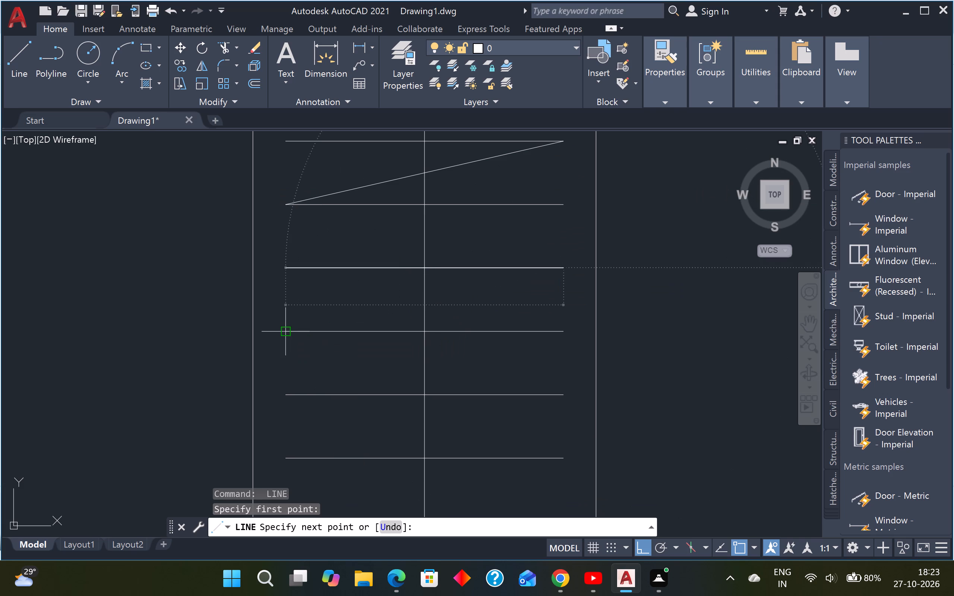
left_click(285, 330)
key("Escape")
Draw a diagonal from the right end of the sixth inner horizontal line to the left end of the seventh.
scroll(327, 305, "down", 4)
key("space")
scroll(363, 350, "up", 4)
left_click(411, 292)
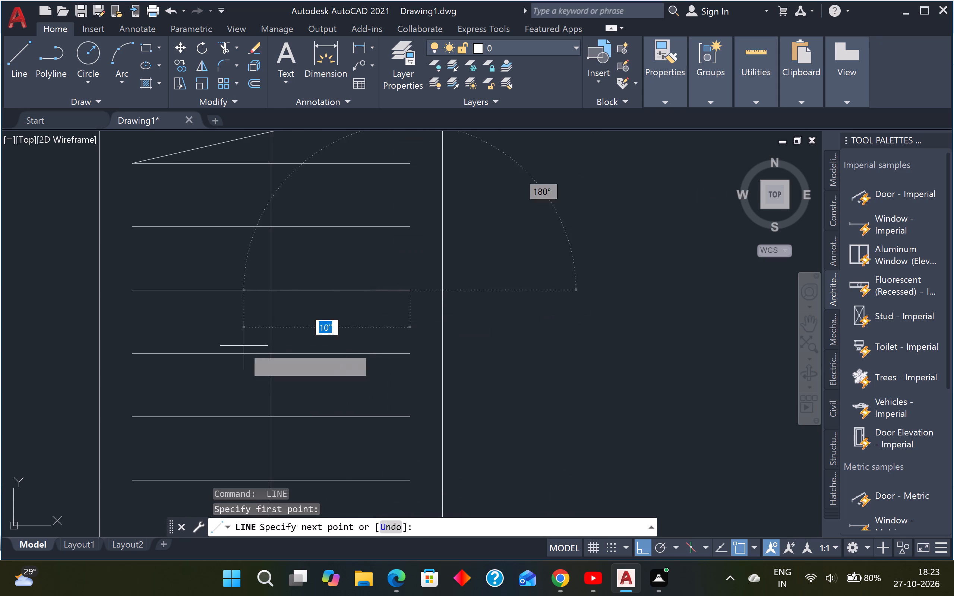
left_click(133, 355)
key("Escape")
scroll(178, 338, "down", 5)
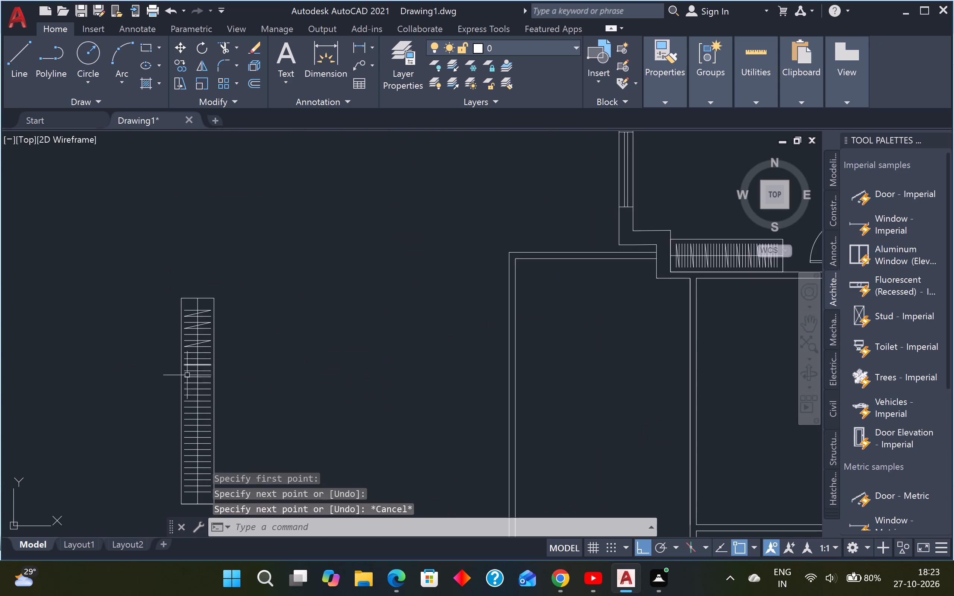
Draw diagonals from the right end of the tenth and fifteenth inner horizontal lines to the left end of the line below each.
scroll(187, 375, "up", 4)
key("space")
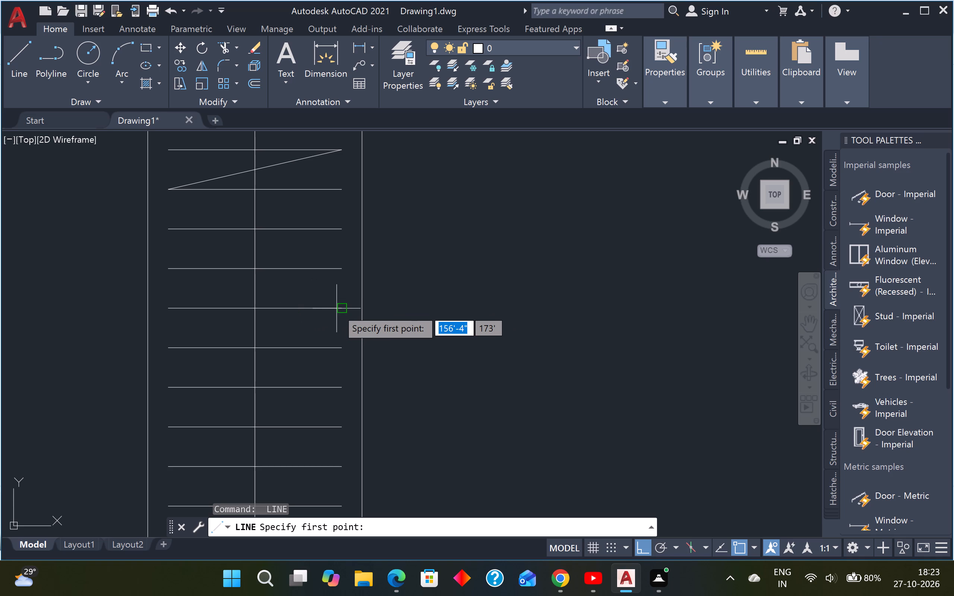
left_click(338, 310)
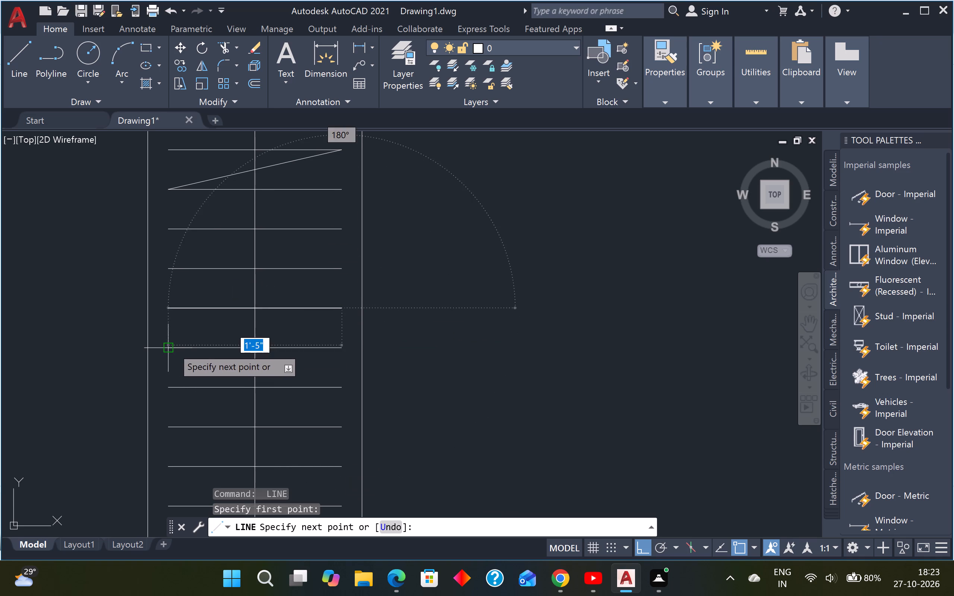
left_click(172, 347)
key("Escape")
scroll(198, 345, "down", 4)
scroll(203, 392, "up", 4)
key("space")
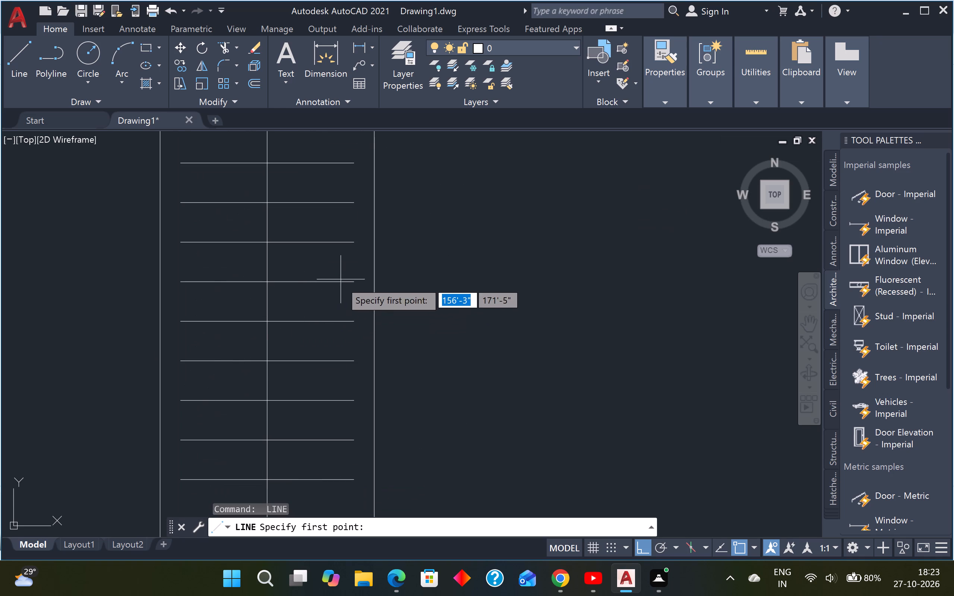
left_click(339, 285)
key("Escape")
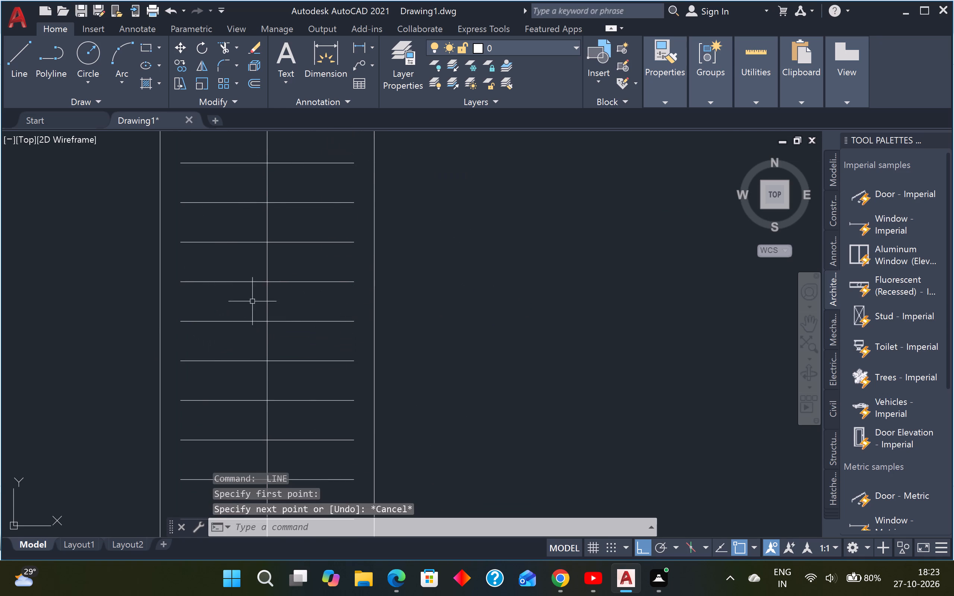
key("space")
left_click(352, 283)
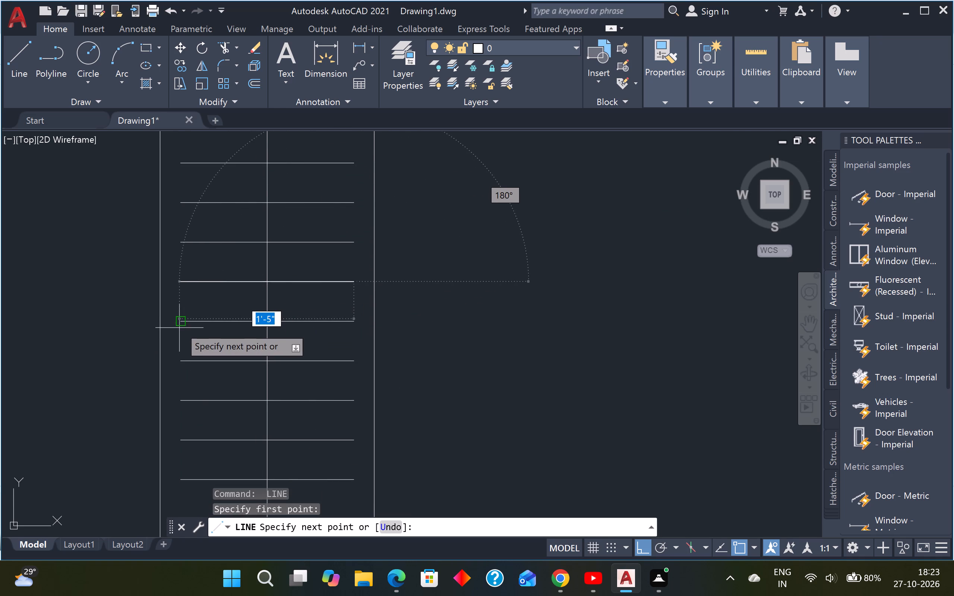
left_click(179, 326)
key("Escape")
Draw diagonals from the right end of the twelfth and nineteenth inner horizontal lines to the left end of the line below each.
scroll(197, 320, "down", 4)
scroll(218, 283, "up", 4)
key("space")
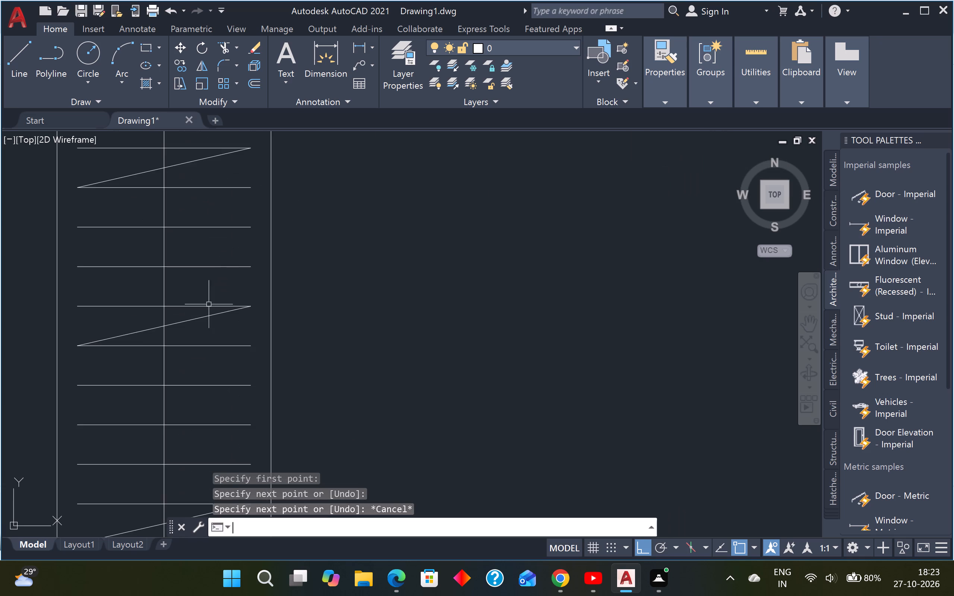
scroll(230, 335, "down", 3)
scroll(223, 361, "up", 4)
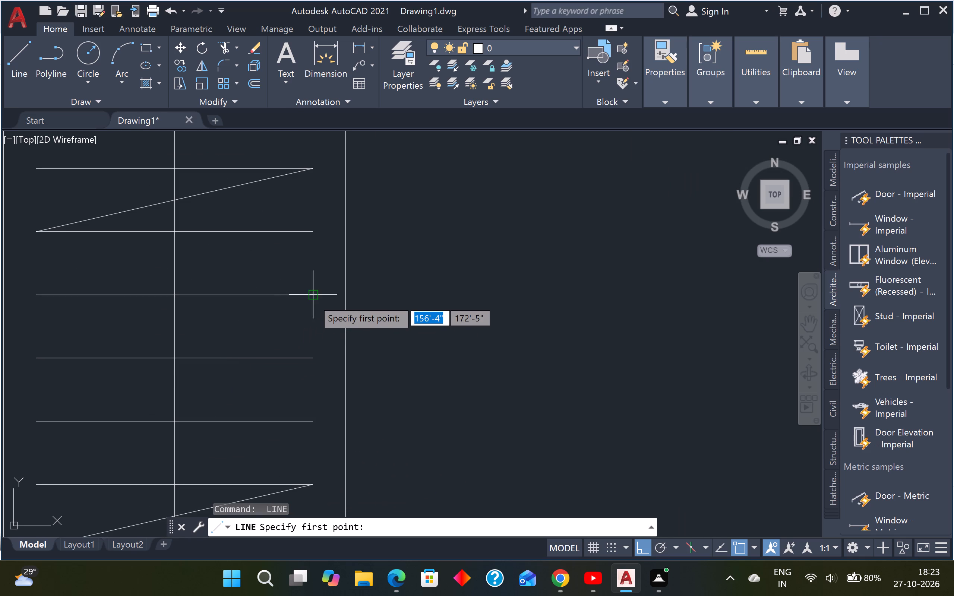
left_click(312, 298)
left_click(42, 357)
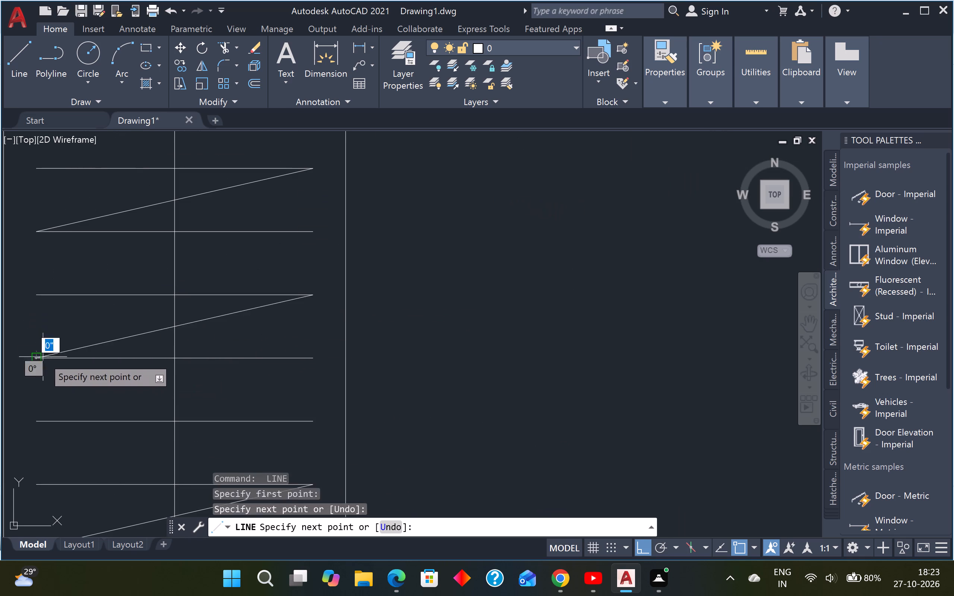
key("Escape")
scroll(96, 320, "down", 4)
middle_click_drag(151, 323, 430, 261)
scroll(373, 338, "up", 3)
key("space")
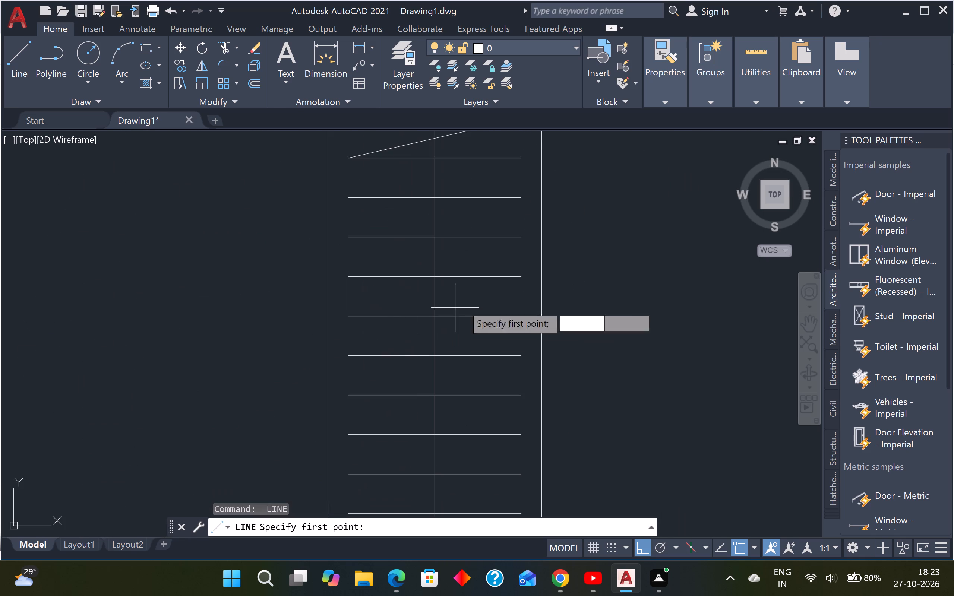
left_click(522, 280)
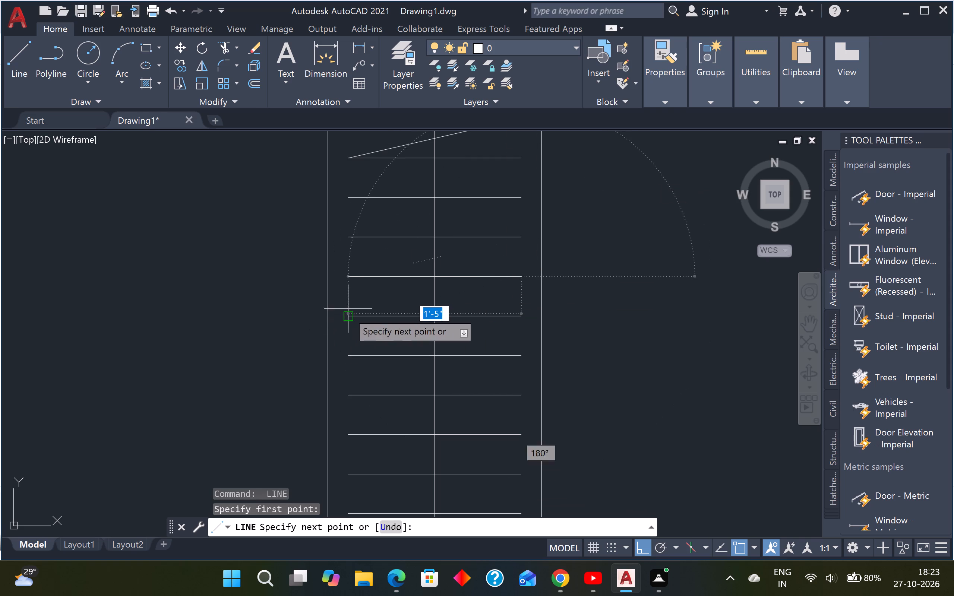
left_click(347, 312)
key("Escape")
Draw diagonals from the right end of the 23rd and 25th inner horizontal lines to the left end of the line below each.
scroll(420, 311, "down", 4)
scroll(429, 339, "up", 4)
key("space")
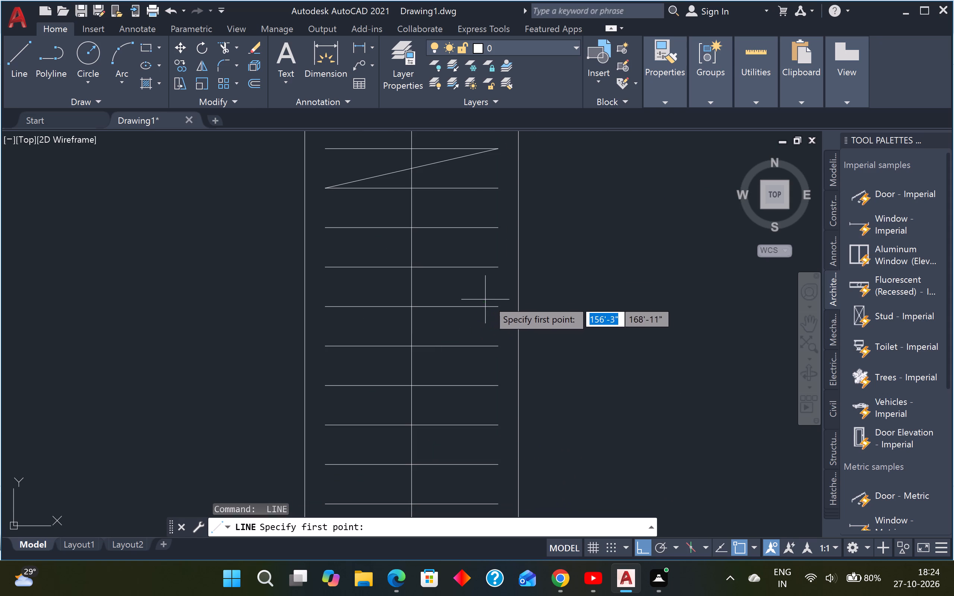
left_click(497, 308)
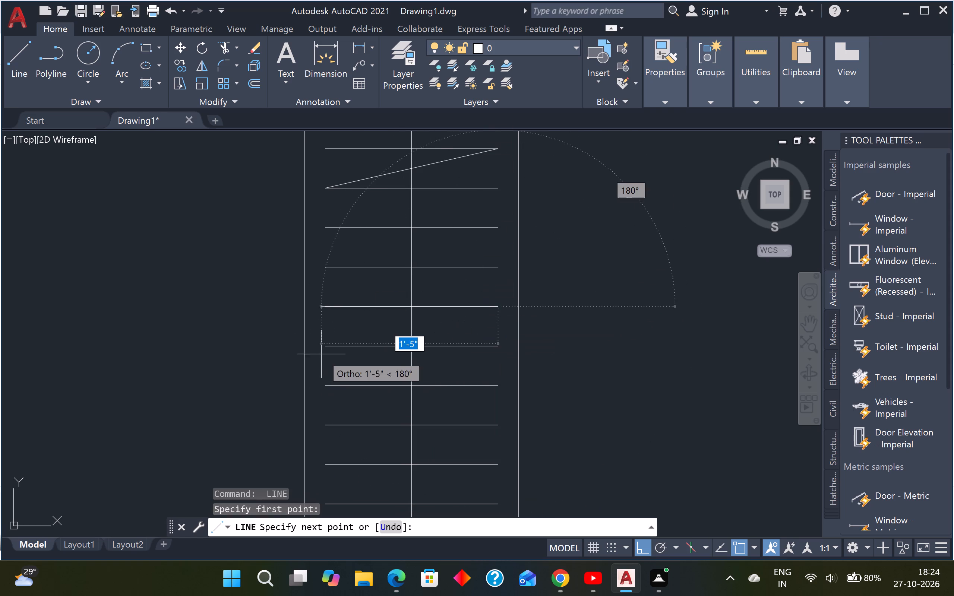
left_click(326, 347)
key("Escape")
scroll(406, 364, "down", 4)
scroll(413, 380, "up", 4)
key("space")
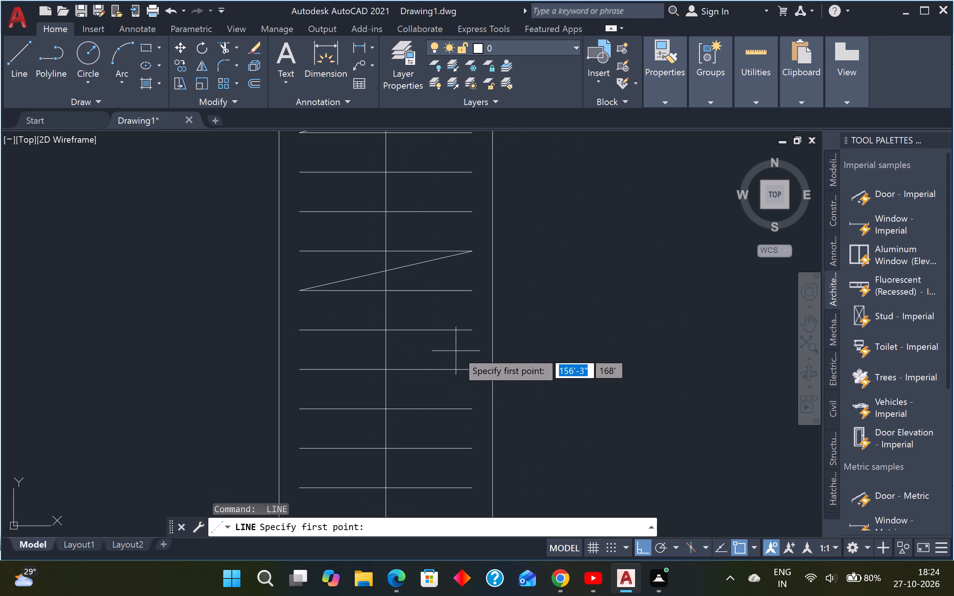
left_click(469, 326)
left_click(297, 368)
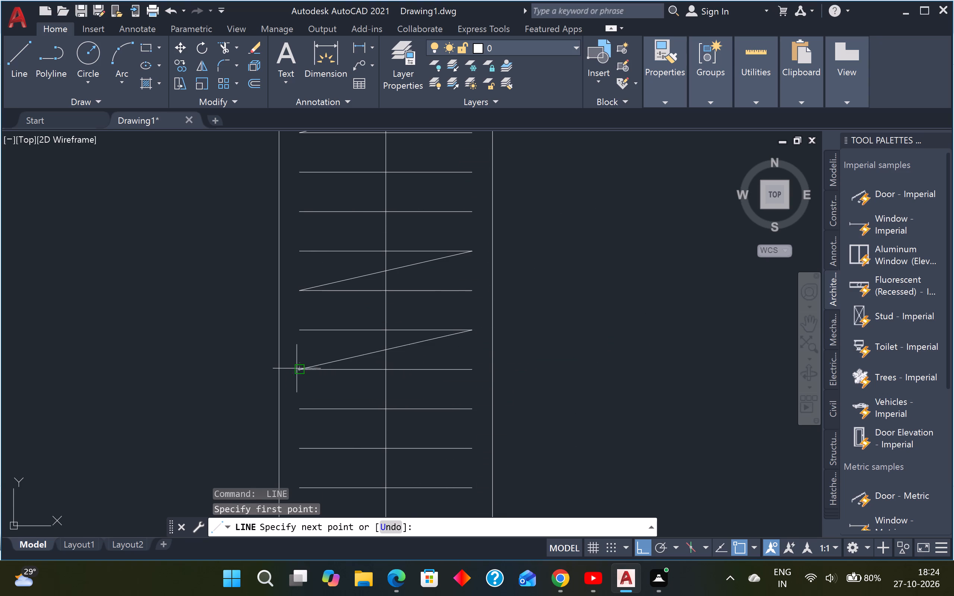
key("Escape")
Draw diagonals from the right end of the 28th and 30th inner horizontal lines to the left end of the line below each.
scroll(332, 357, "down", 3)
scroll(353, 382, "up", 3)
key("space")
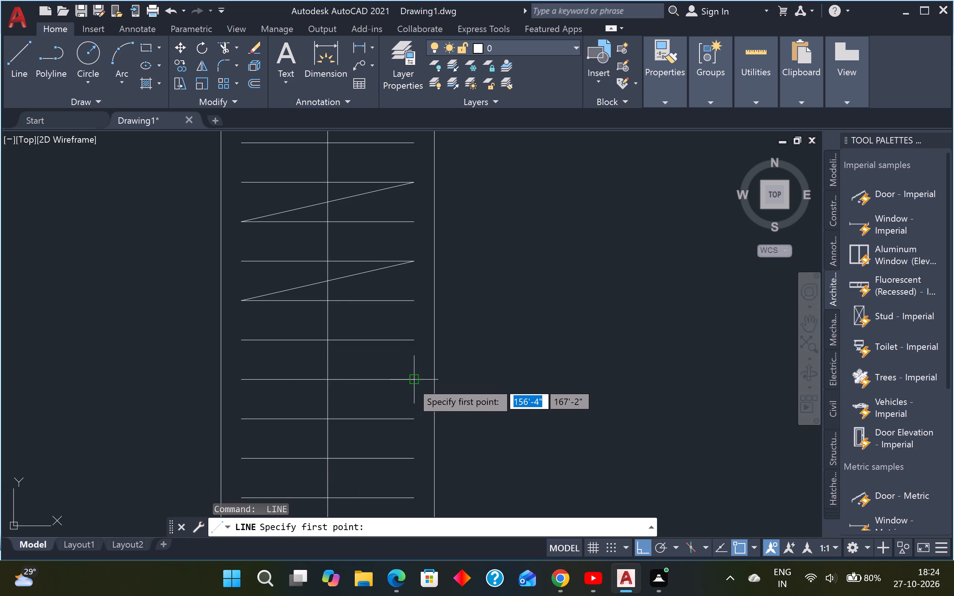
left_click_drag(411, 380, 403, 384)
left_click(247, 417)
key("Escape")
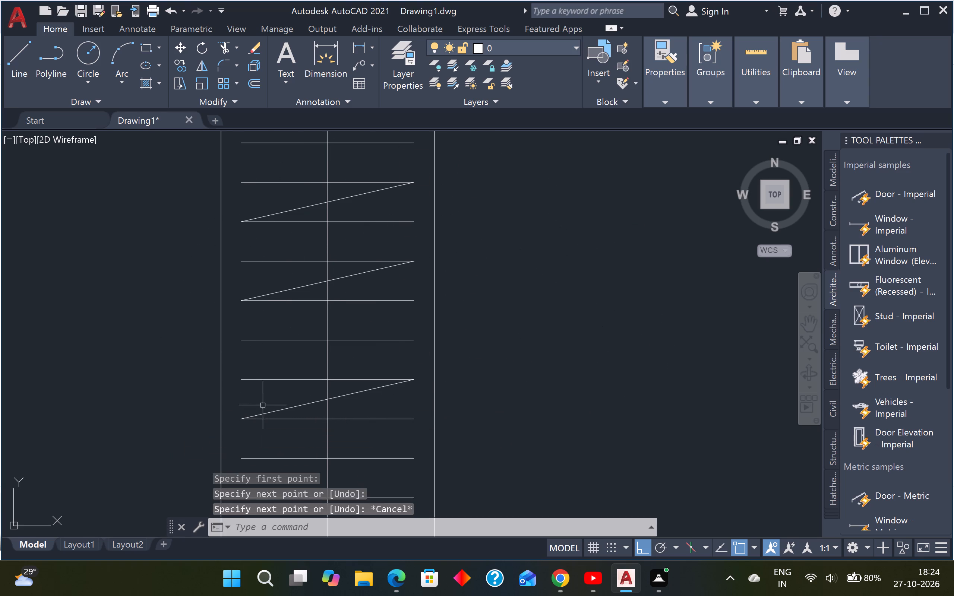
scroll(264, 405, "down", 3)
scroll(282, 428, "up", 3)
key("space")
left_click(375, 402)
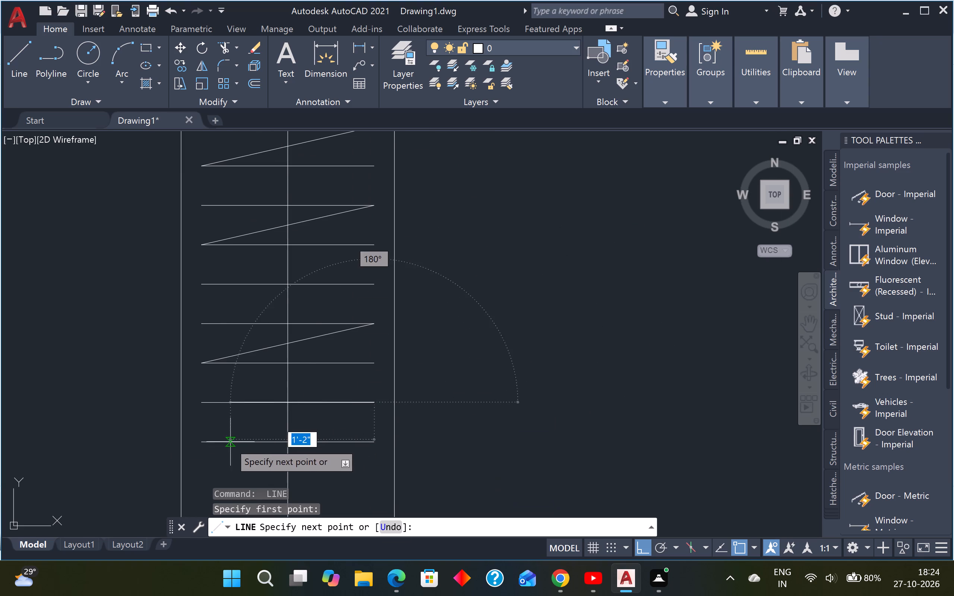
left_click(202, 444)
key("Escape")
scroll(245, 423, "down", 4)
Move the whole wardrobe by its top-left corner, with ortho off, against the lower-left room's left wall, just below the room's upper corner.
left_click(326, 212)
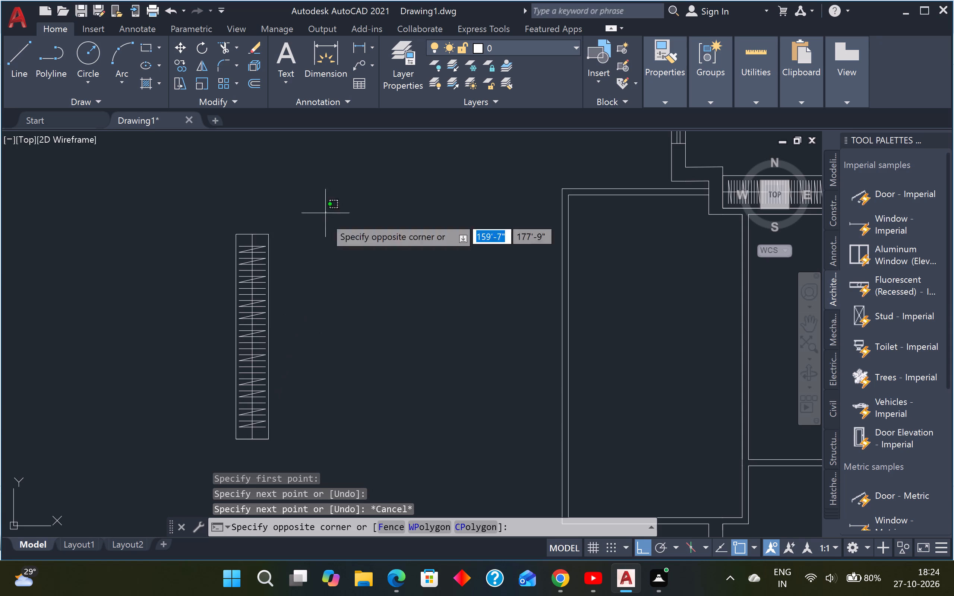
left_click(197, 454)
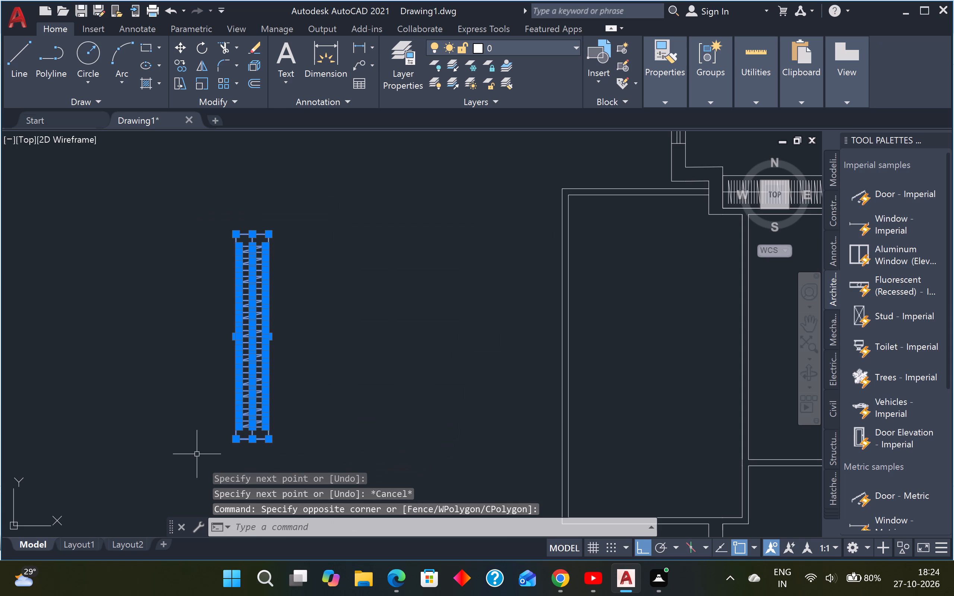
type("M")
key("space")
left_click(237, 232)
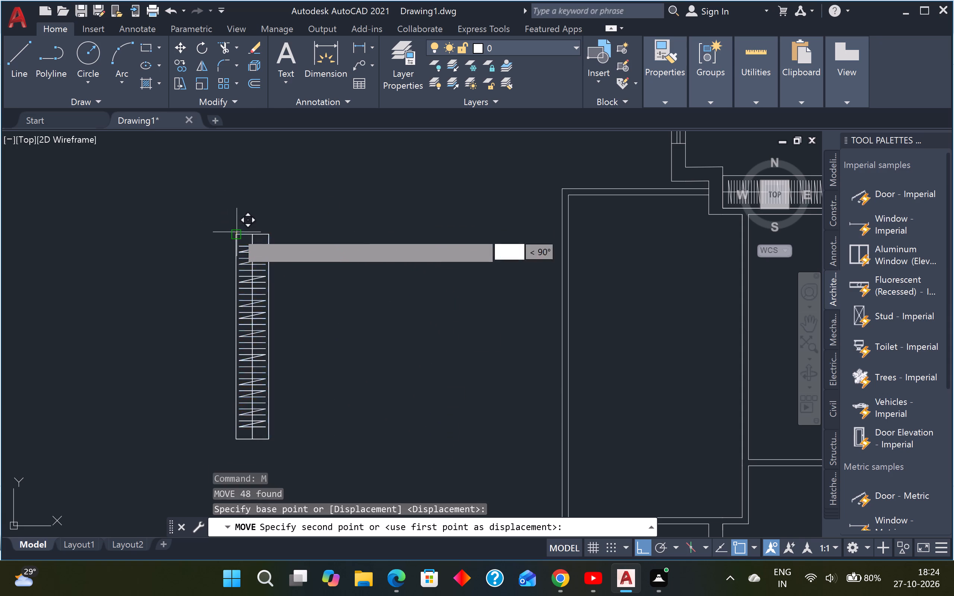
scroll(241, 235, "down", 5)
scroll(329, 294, "up", 3)
key("F8")
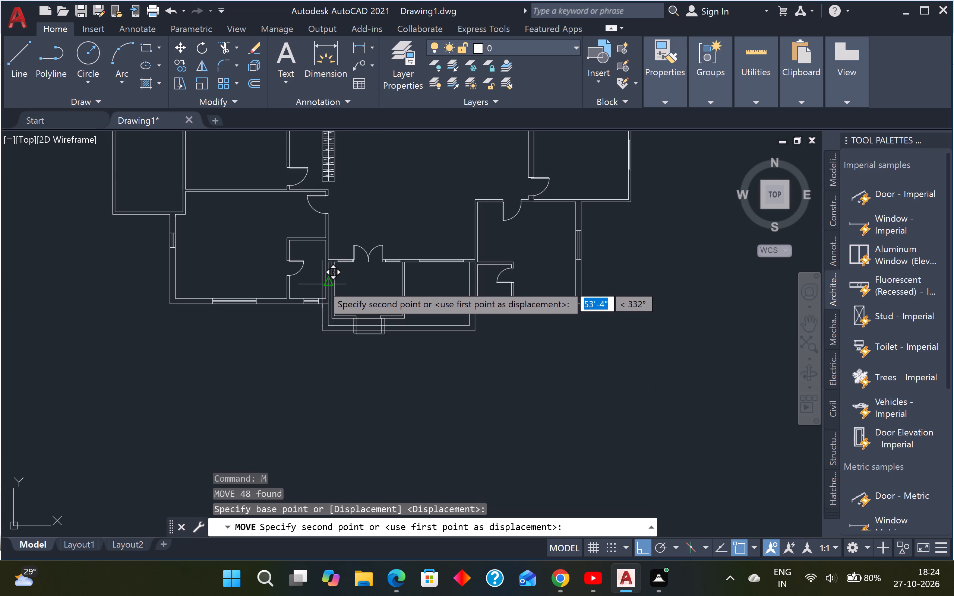
scroll(188, 221, "up", 2)
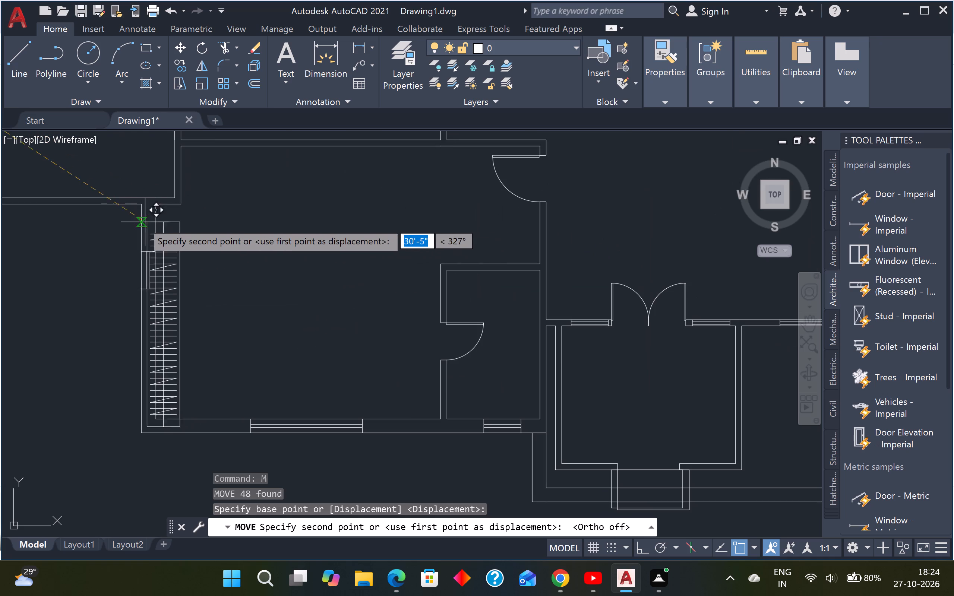
scroll(147, 204, "up", 2)
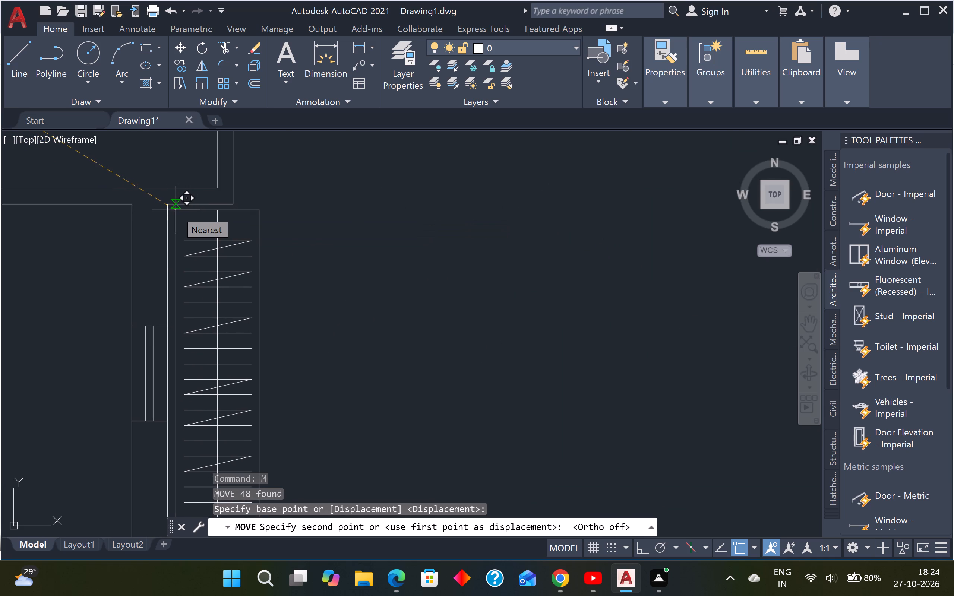
left_click(173, 211)
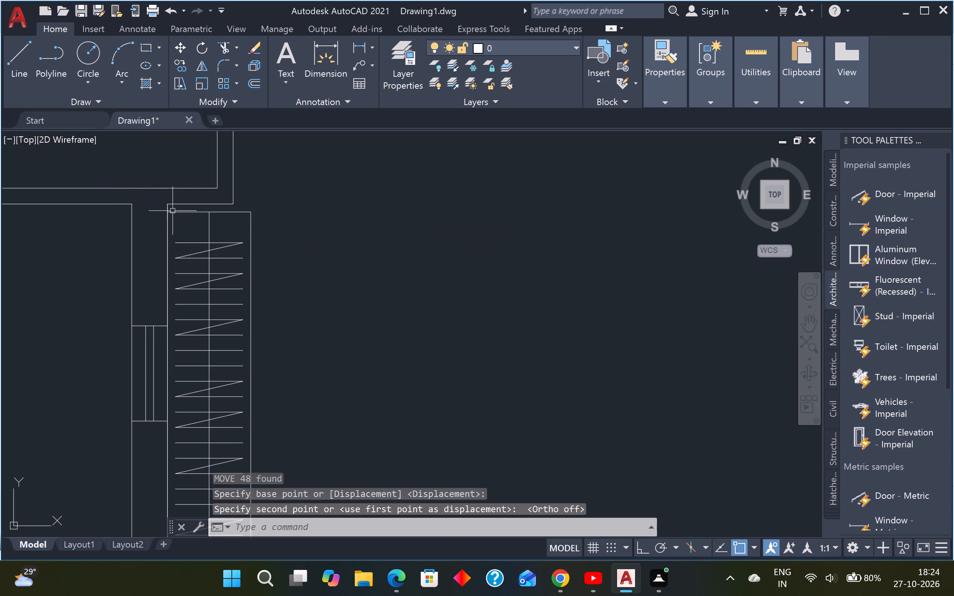
scroll(175, 212, "down", 4)
middle_click_drag(206, 249, 268, 262)
key("Escape")
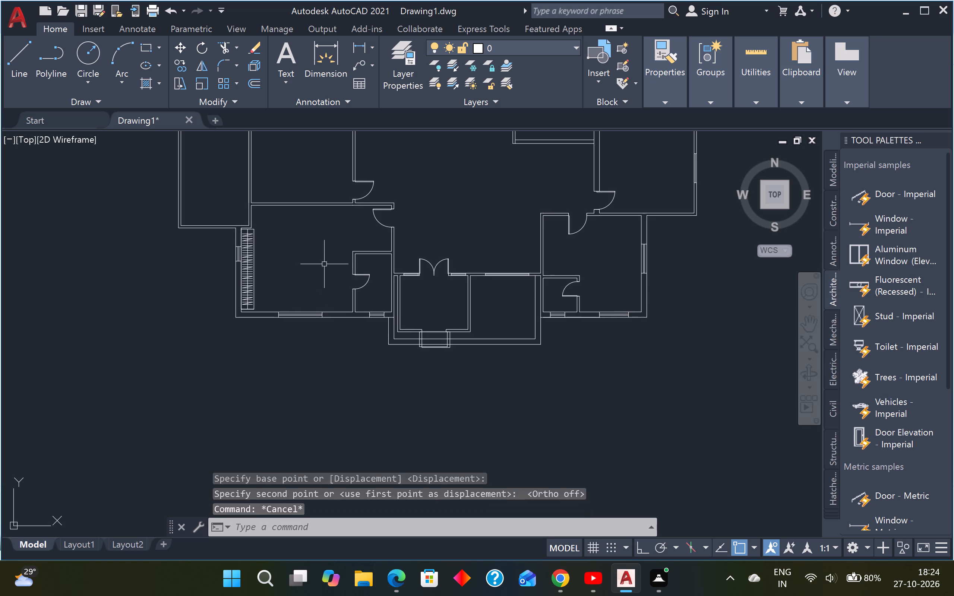
Look over the whole floor plan and its upper-left rooms to check the placed wardrobes and doors.
key("Escape")
scroll(327, 259, "down", 3)
middle_click_drag(320, 264, 314, 324)
scroll(307, 310, "up", 2)
key("Escape")
key("Escape")
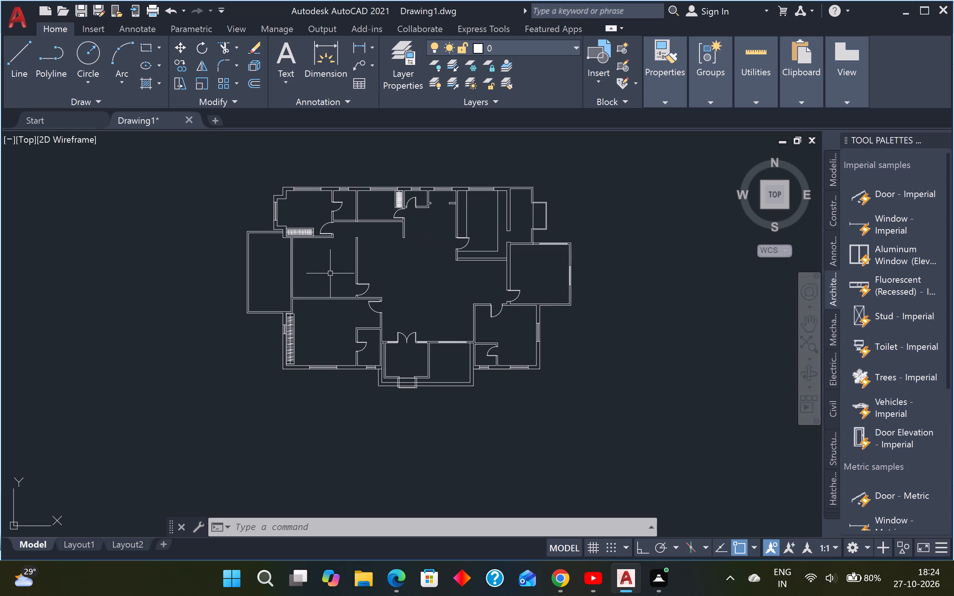
key("Escape")
key("Escape")
scroll(298, 205, "up", 2)
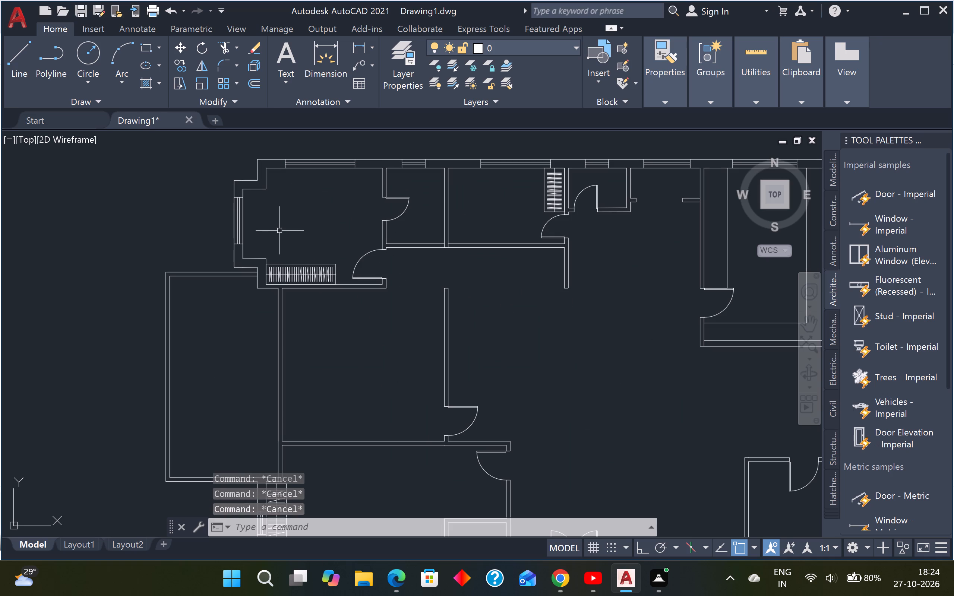
scroll(285, 237, "down", 1)
scroll(445, 242, "down", 2)
scroll(485, 265, "up", 1)
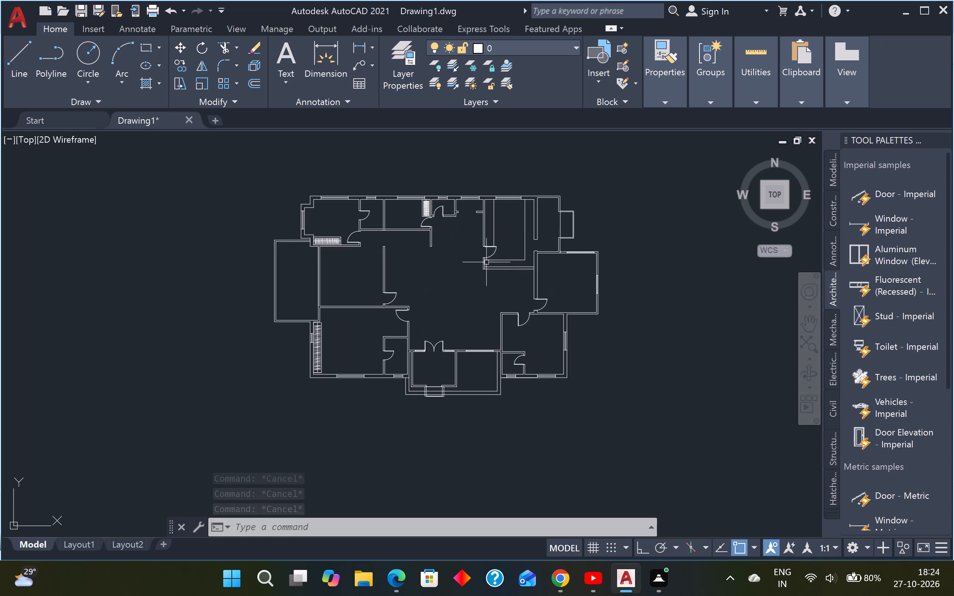
Measure the doorless opening in the right wall of the upper-right counter room with Quick measure.
scroll(538, 240, "up", 2)
key("Escape")
key("Escape")
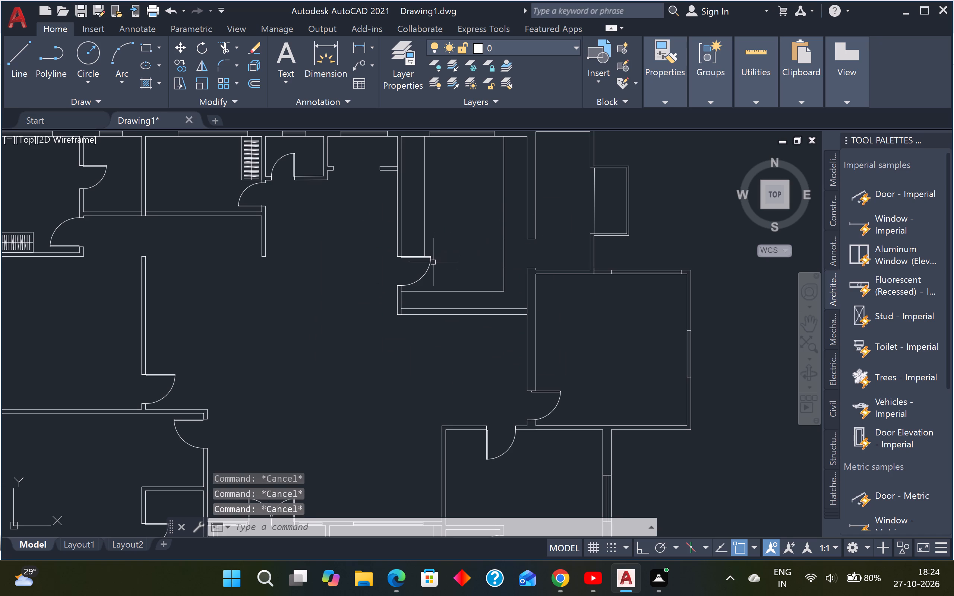
left_click(761, 50)
left_click(749, 117)
scroll(519, 222, "up", 3)
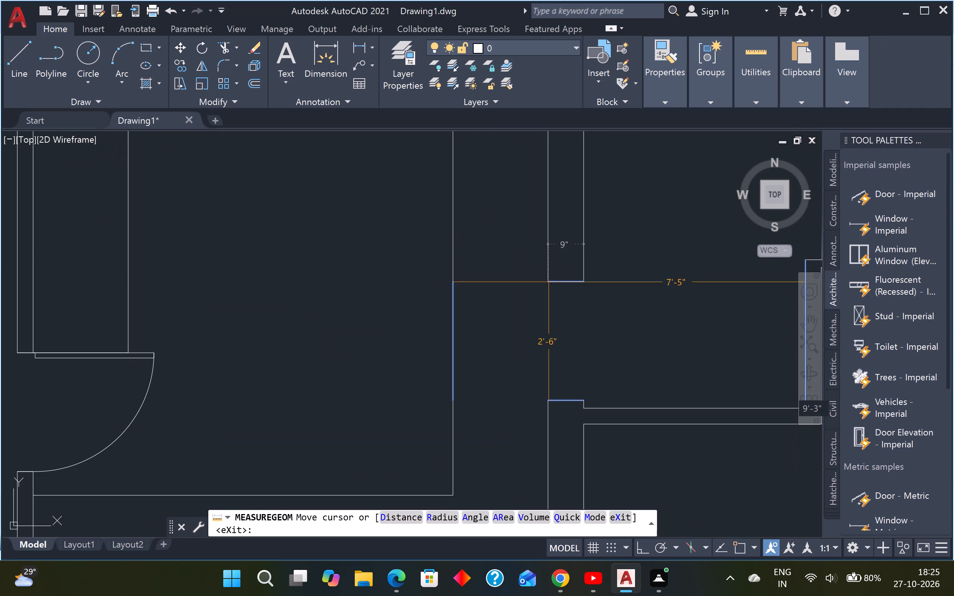
key("Escape")
Copy the door in the counter room's left wall to the opening in its right wall, using the jamb's upper-left corner as base point.
scroll(550, 303, "down", 4)
scroll(479, 316, "up", 3)
left_click(491, 329)
left_click(476, 358)
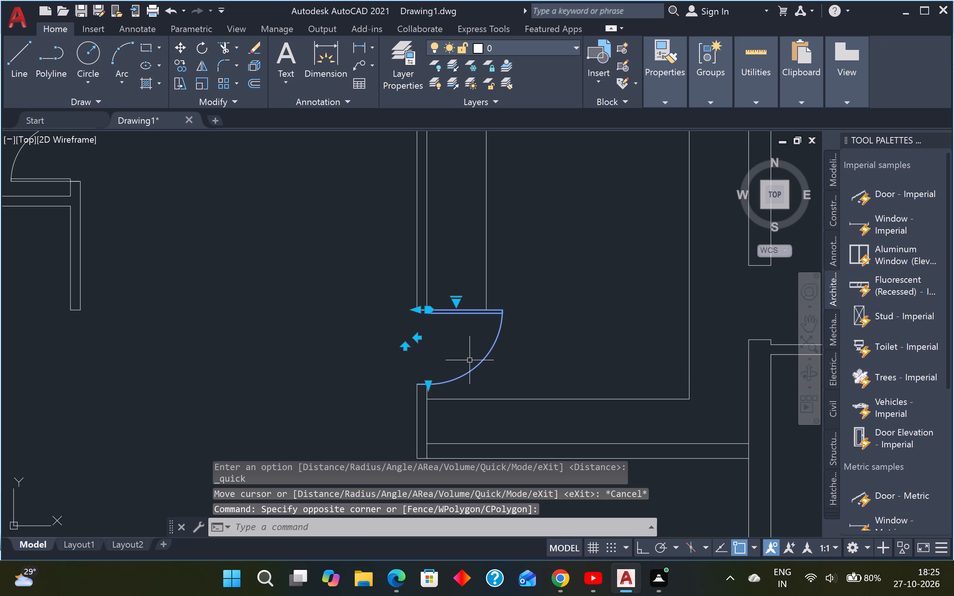
key("c")
key("o")
key("Return")
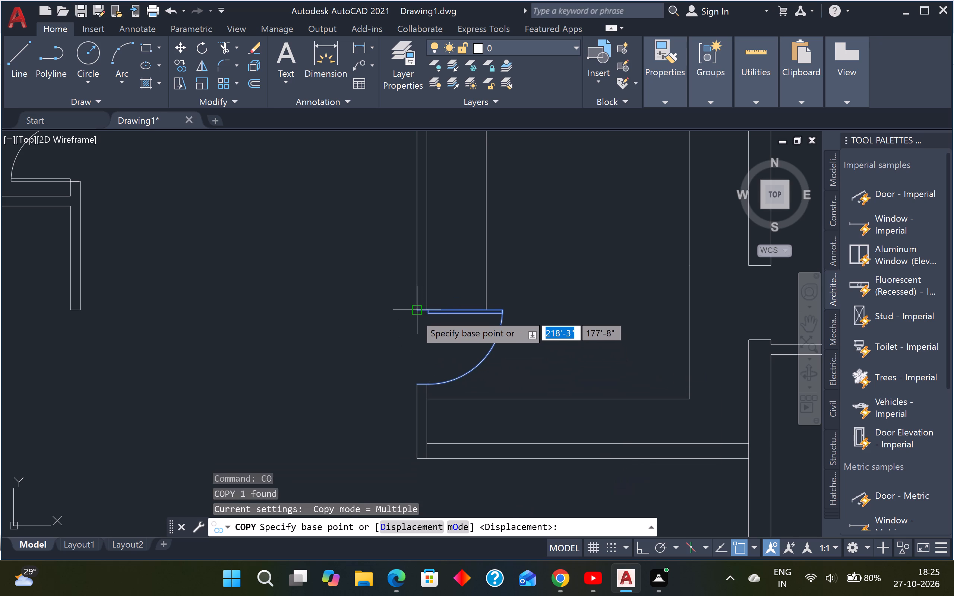
left_click(415, 313)
scroll(746, 324, "down", 1)
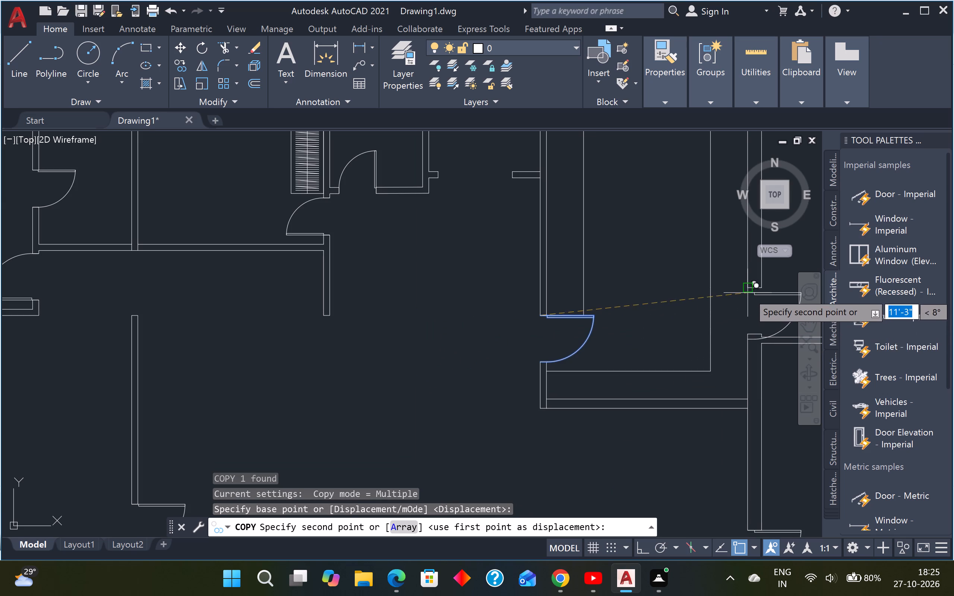
left_click(749, 290)
scroll(749, 290, "down", 3)
key("Escape")
scroll(701, 329, "down", 3)
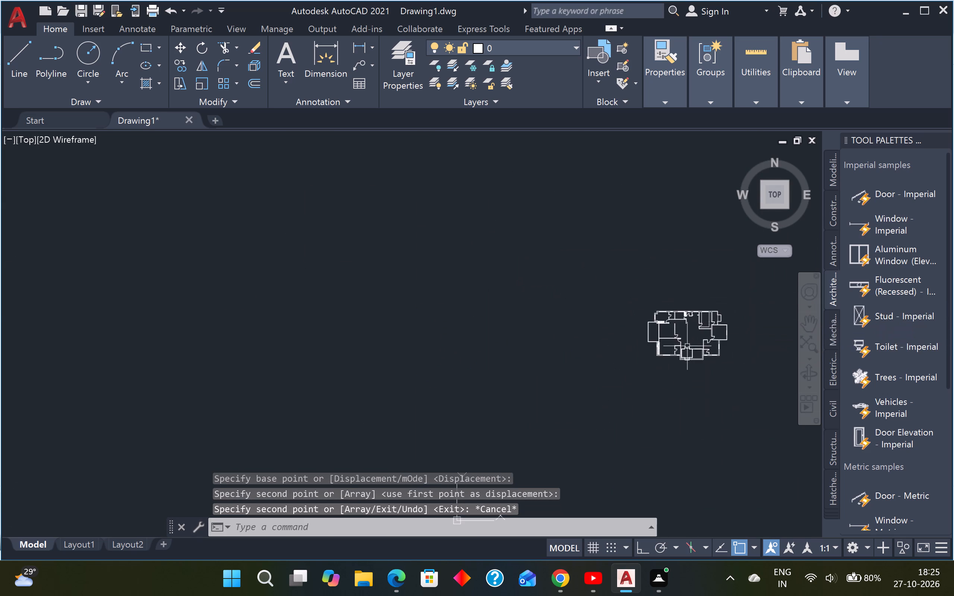
middle_click_drag(698, 327, 350, 331)
scroll(339, 334, "up", 2)
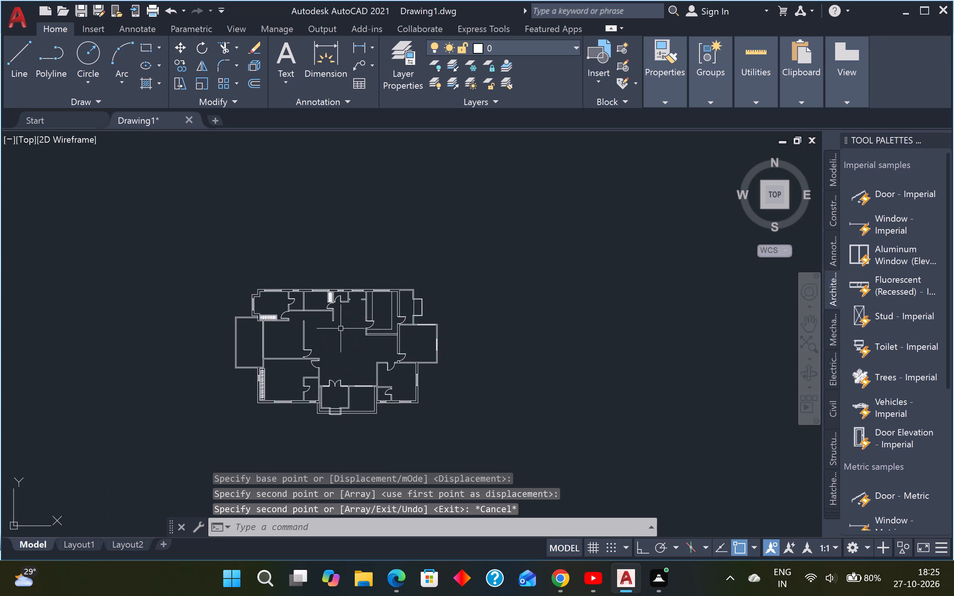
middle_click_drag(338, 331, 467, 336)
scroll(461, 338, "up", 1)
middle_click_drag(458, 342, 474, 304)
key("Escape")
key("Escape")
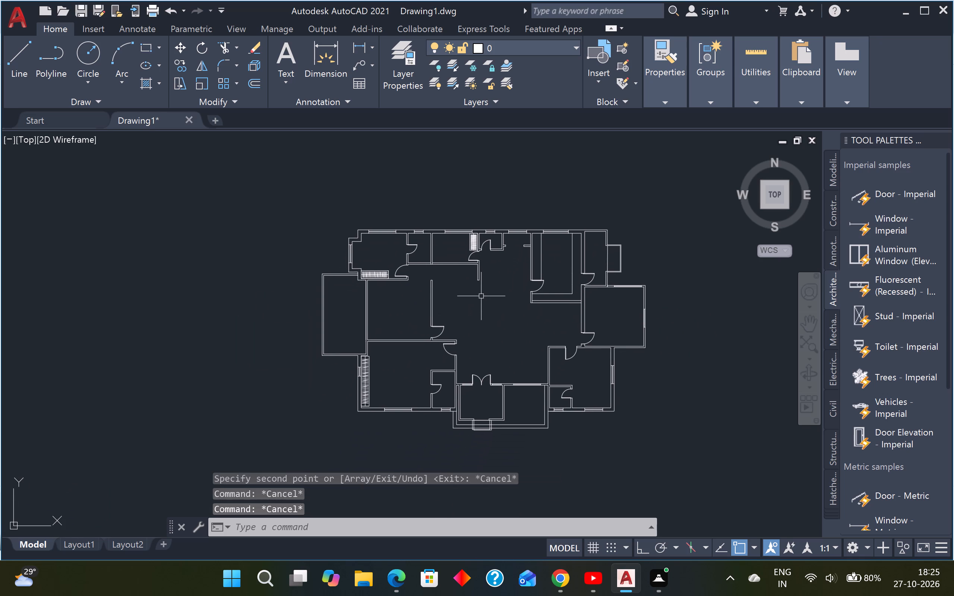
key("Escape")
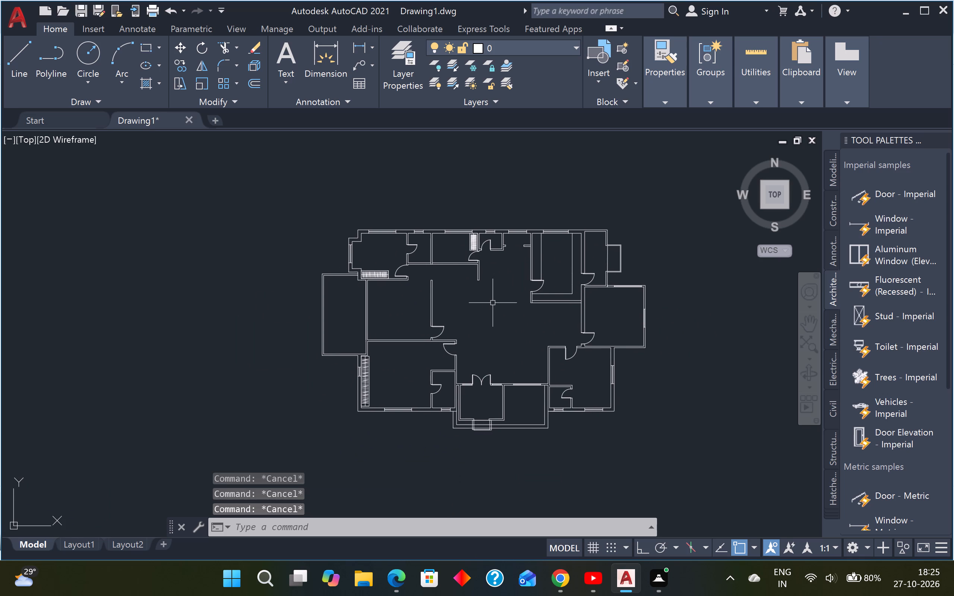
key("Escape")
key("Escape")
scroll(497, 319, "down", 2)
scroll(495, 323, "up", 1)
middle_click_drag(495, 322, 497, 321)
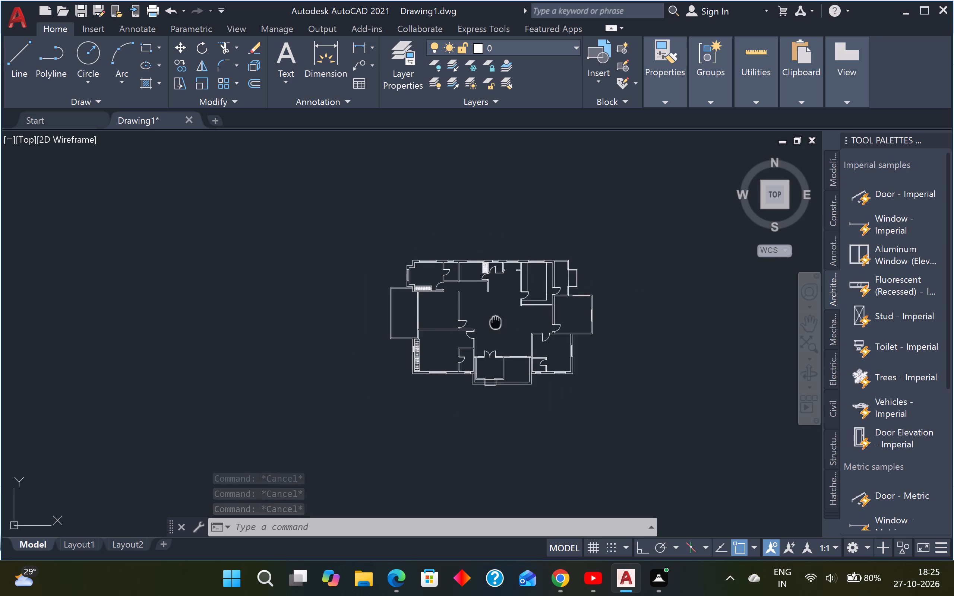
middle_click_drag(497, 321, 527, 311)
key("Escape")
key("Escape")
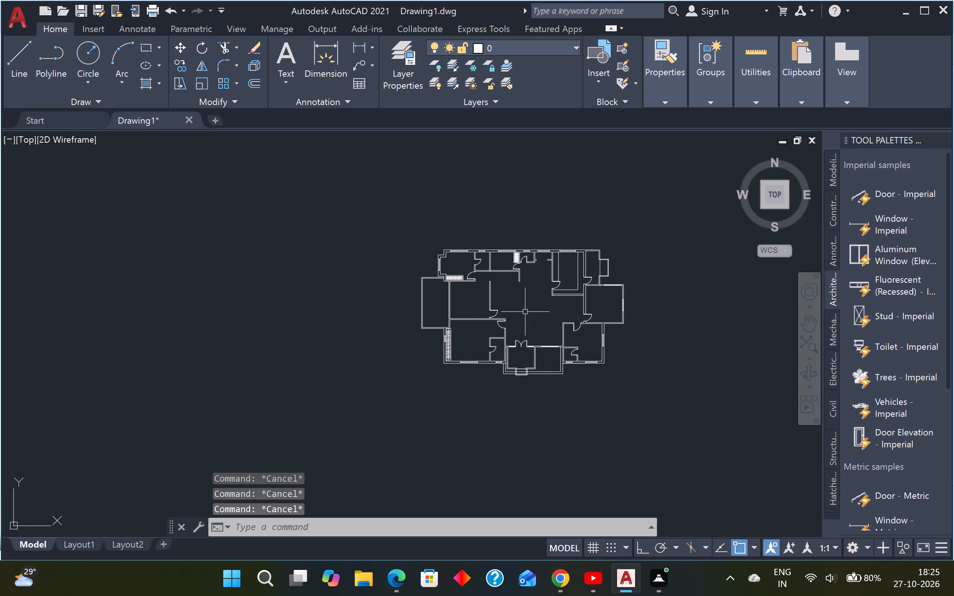
Insert the Bed - Queen and Dining Set - 36 x 72 in. blocks from DesignCenter's Home - Space Planner drawing, outside the plan's right side.
key("ctrl+2")
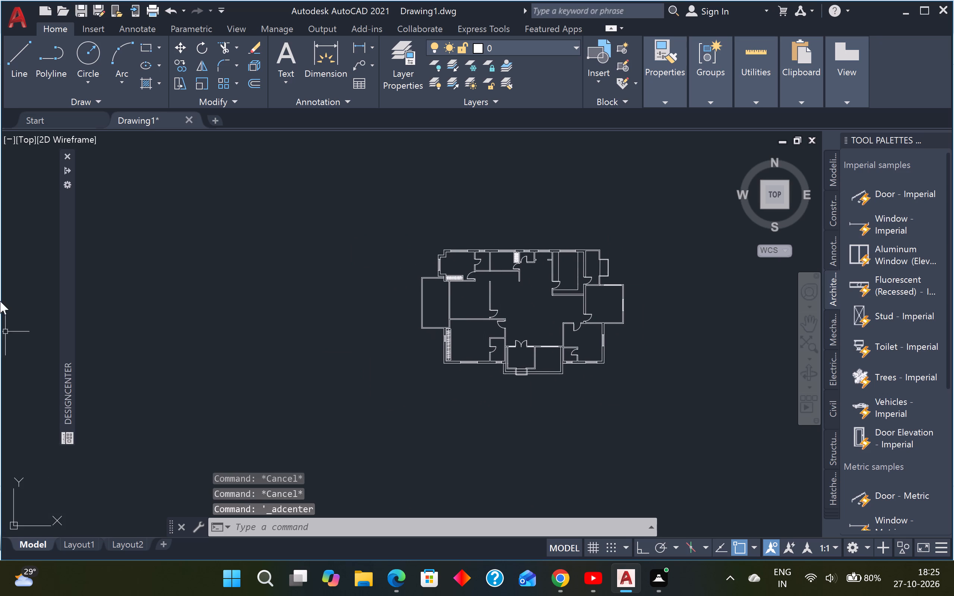
left_click(61, 277)
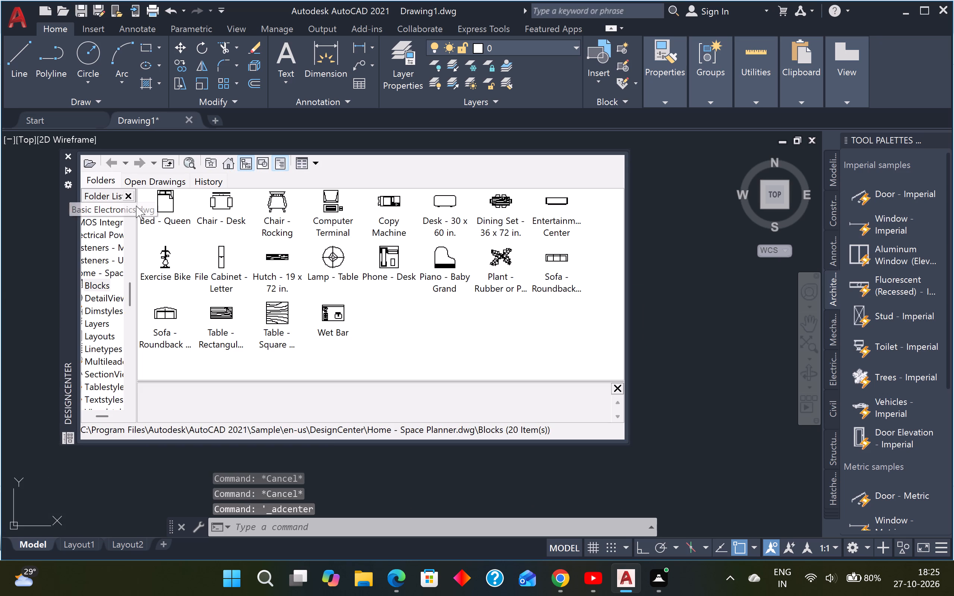
left_click_drag(158, 203, 698, 264)
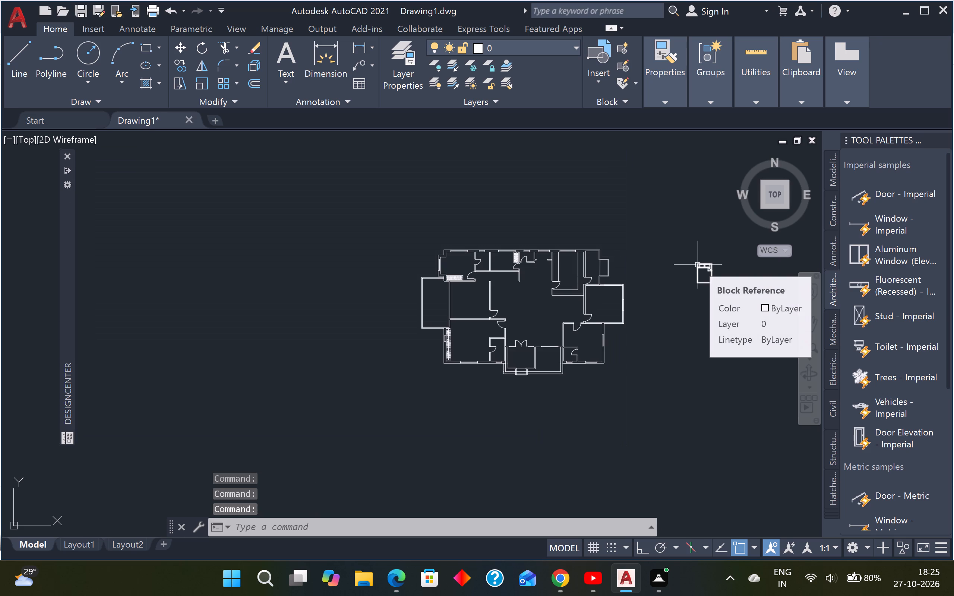
left_click(70, 272)
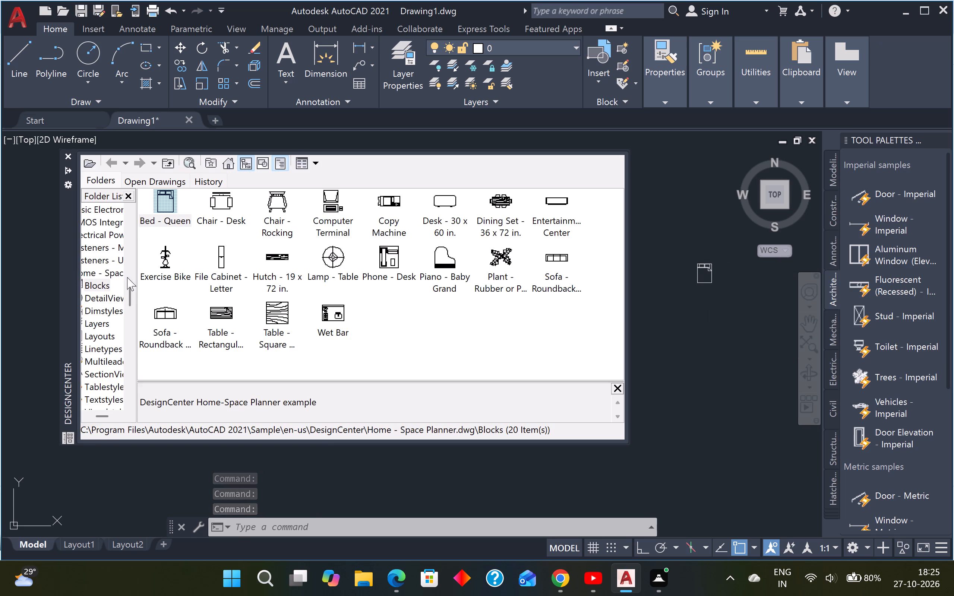
left_click_drag(502, 202, 723, 314)
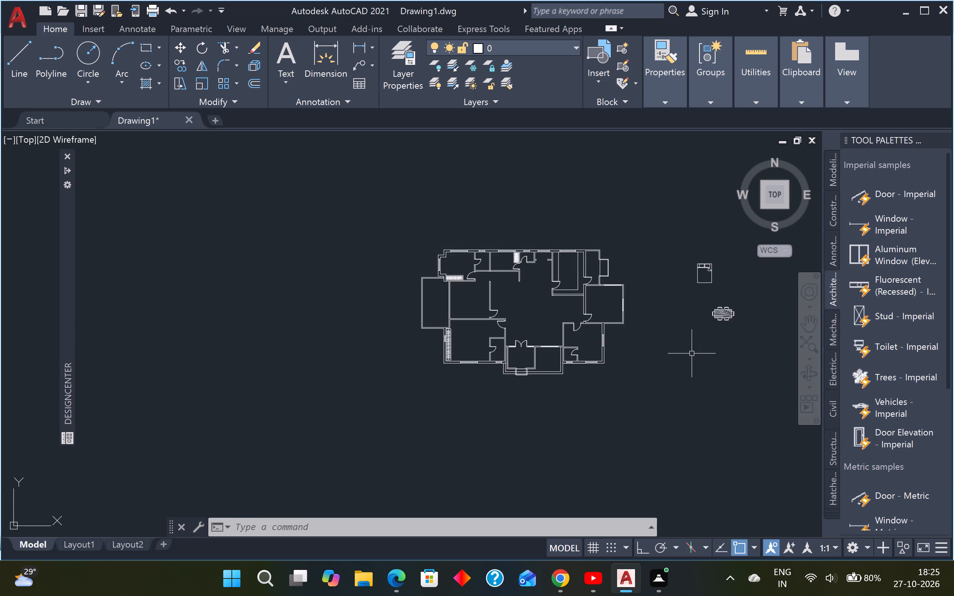
Insert one Chair - Rocking and two Chair - Desk blocks from the Home - Space Planner drawing in a row below the dining set.
left_click(60, 348)
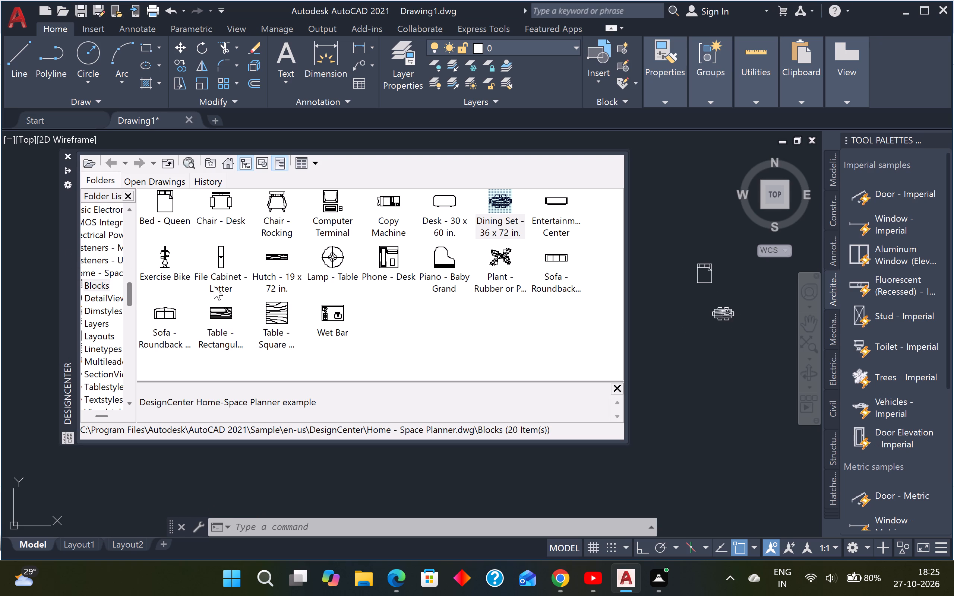
scroll(225, 284, "down", 3)
scroll(227, 287, "up", 3)
left_click_drag(274, 202, 687, 346)
left_click_drag(219, 194, 231, 200)
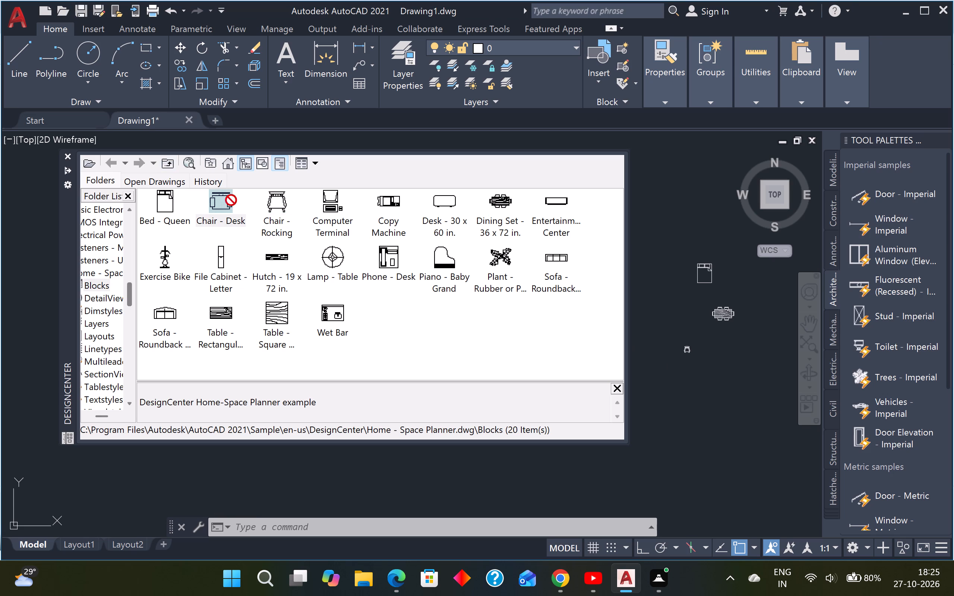
left_click_drag(231, 200, 676, 349)
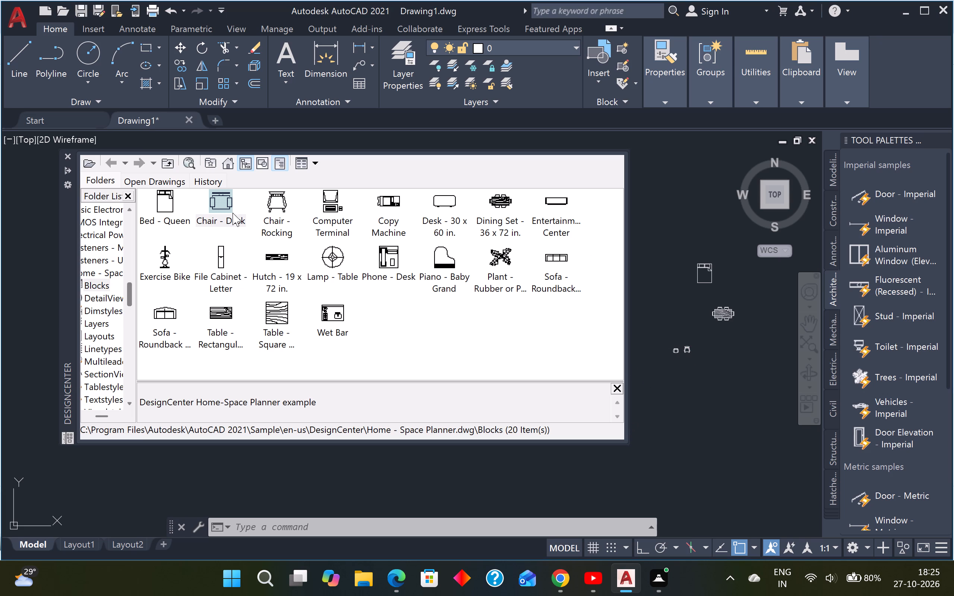
left_click_drag(214, 201, 644, 358)
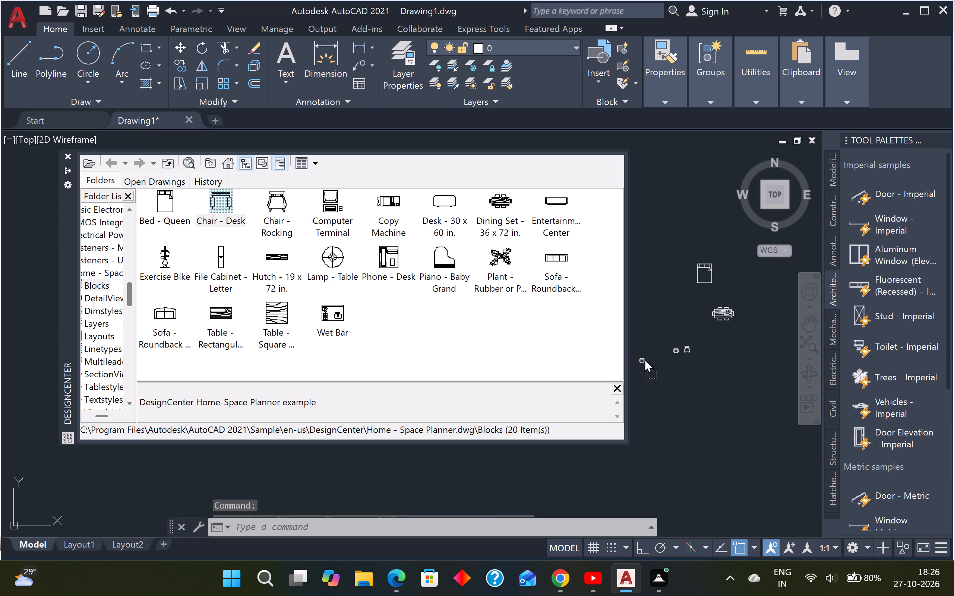
left_click_drag(644, 358, 663, 349)
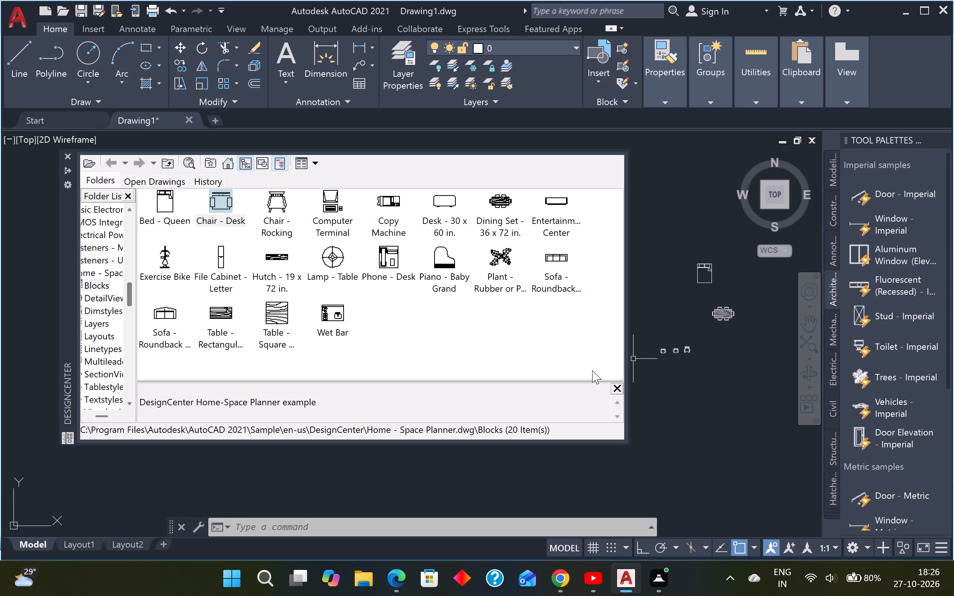
Insert the 26 x 60 in. bath tub, top-view toilet, oval sink and top-view bathroom faucet from House Designer.dwg in a row below the chairs.
left_click(165, 162)
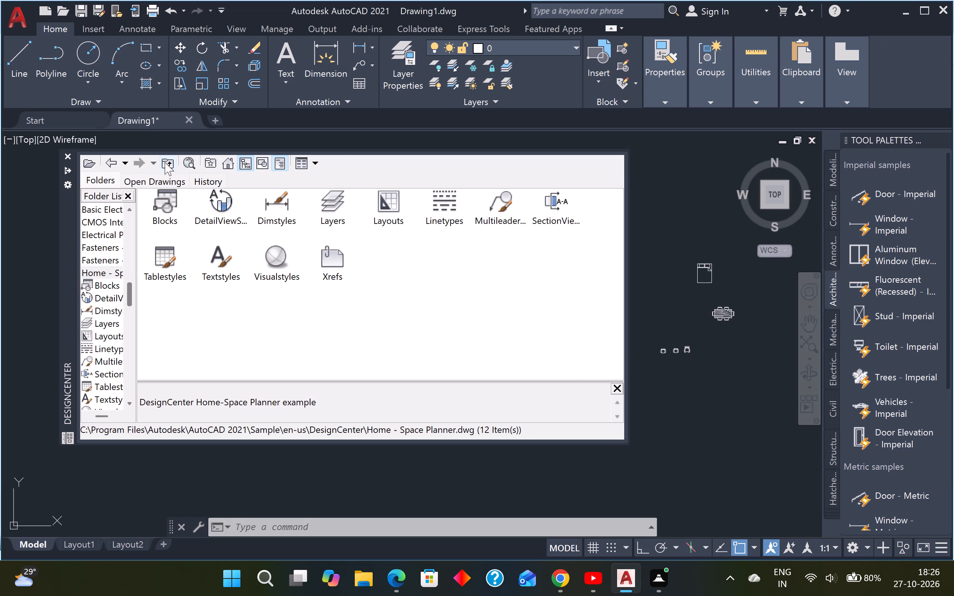
left_click(165, 162)
double_click(167, 260)
double_click(166, 260)
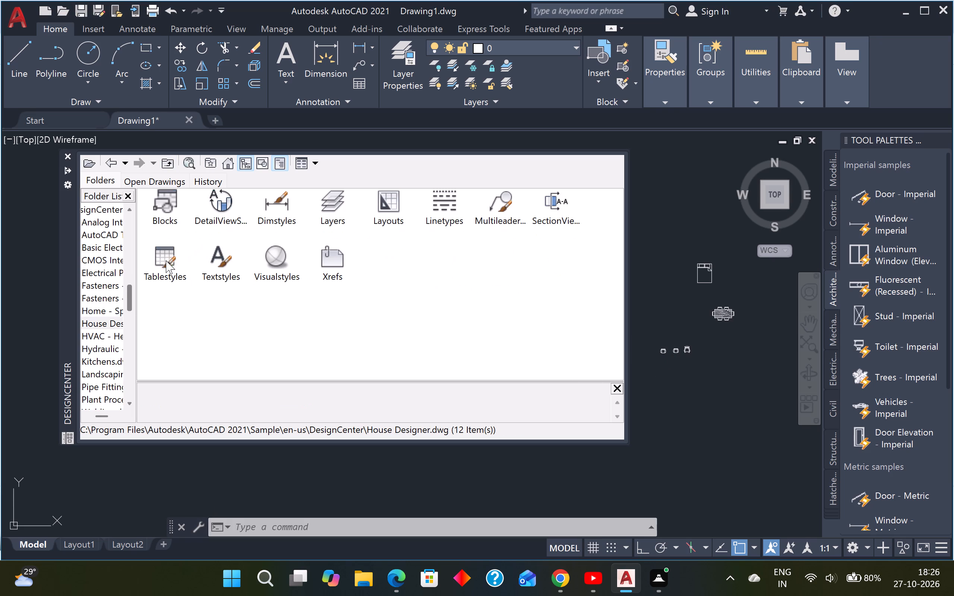
double_click(166, 197)
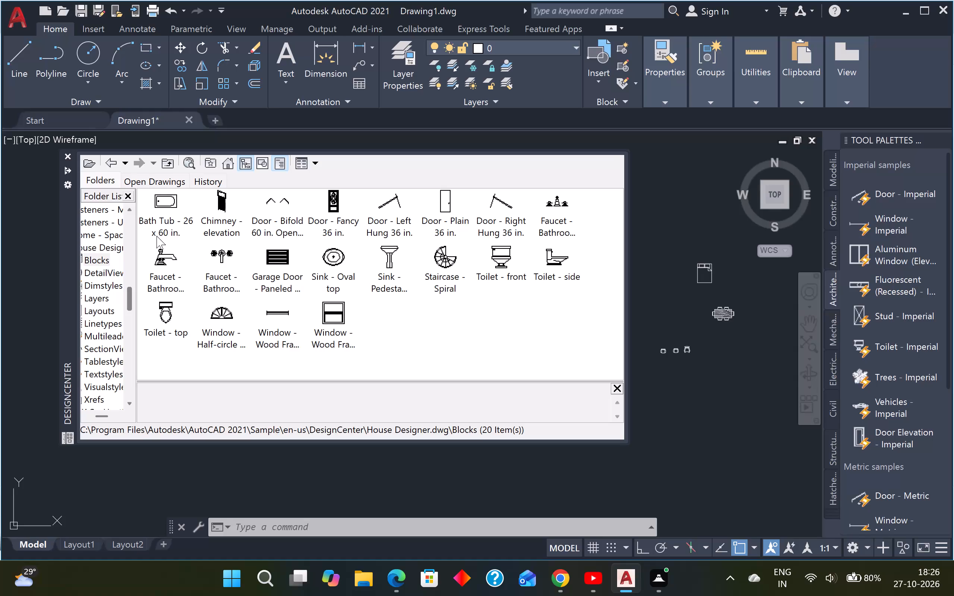
left_click_drag(166, 200, 742, 366)
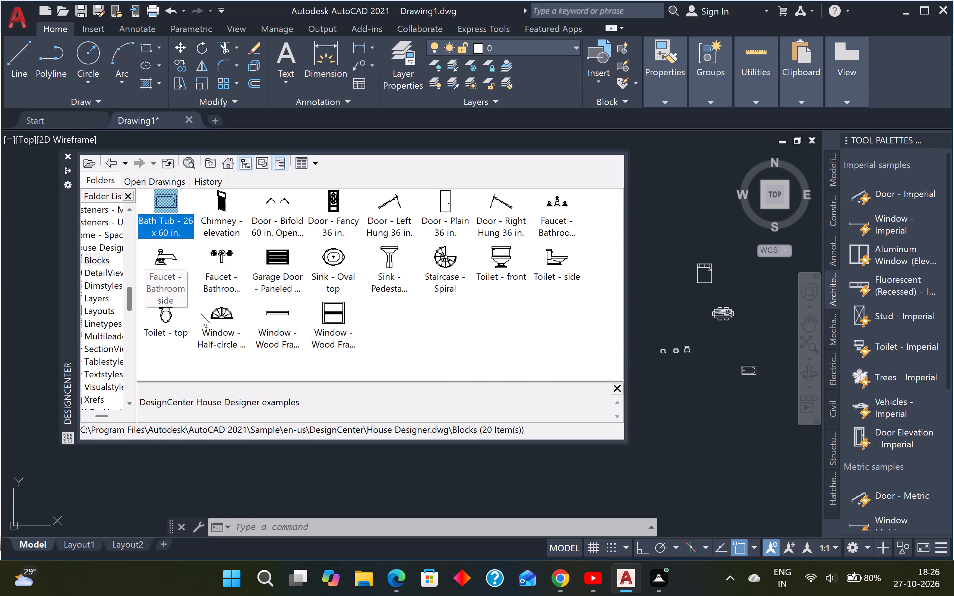
left_click_drag(166, 317, 722, 370)
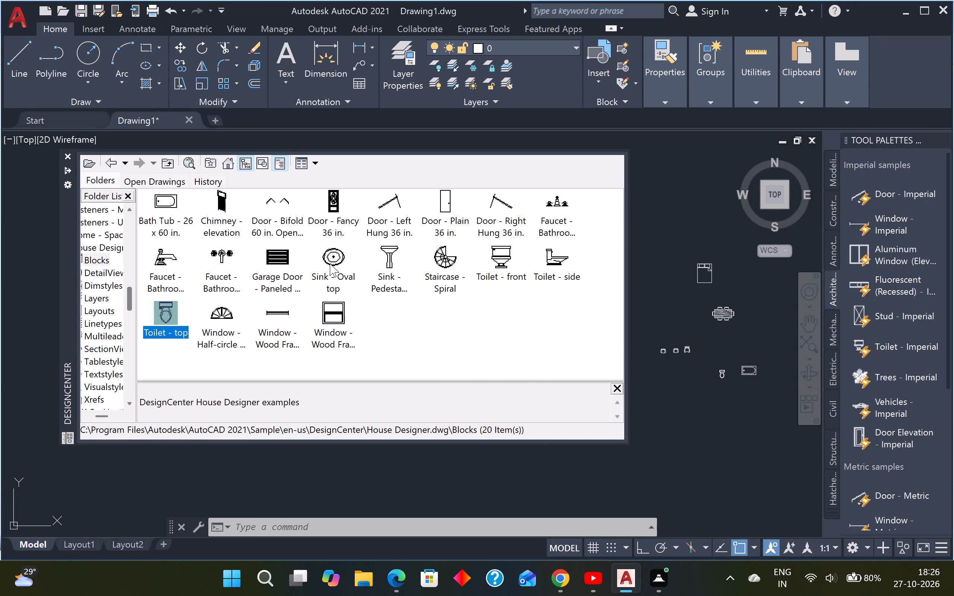
left_click_drag(330, 261, 706, 372)
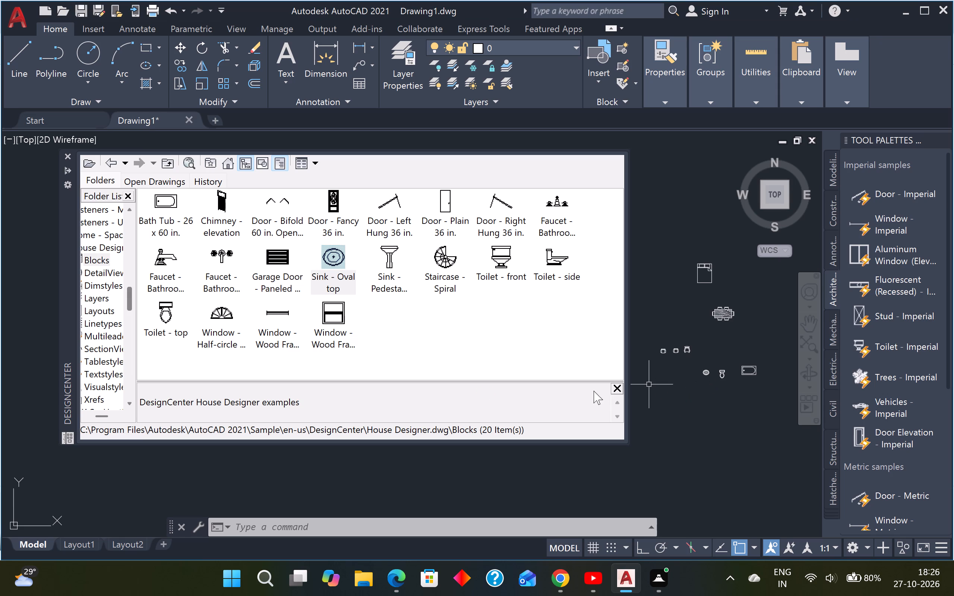
left_click_drag(221, 257, 677, 378)
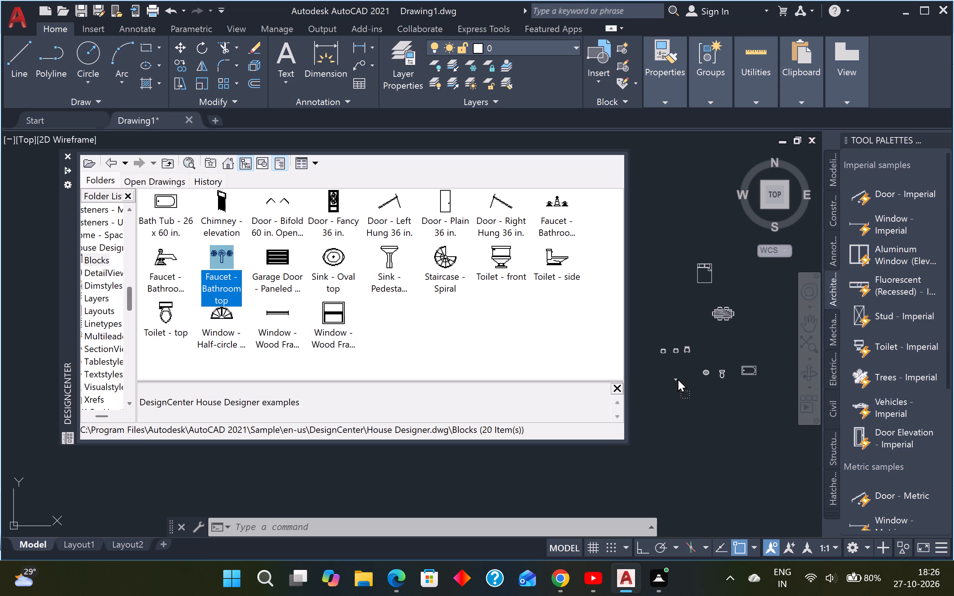
left_click_drag(677, 378, 691, 371)
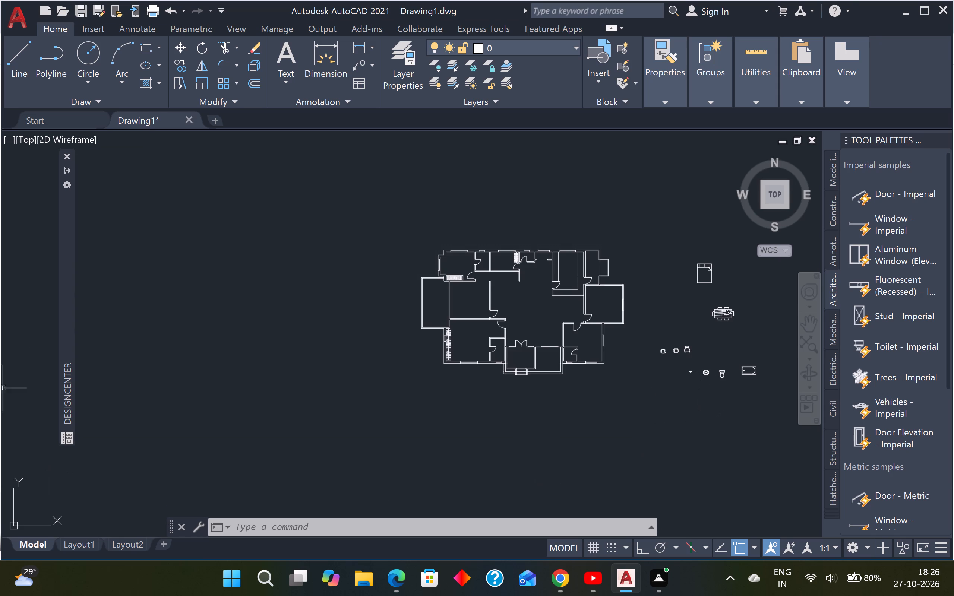
Insert the Range-Oven - 30 in top and Sink-double - 36 in top blocks from Kitchens.dwg below the bathroom fixtures.
left_click(64, 332)
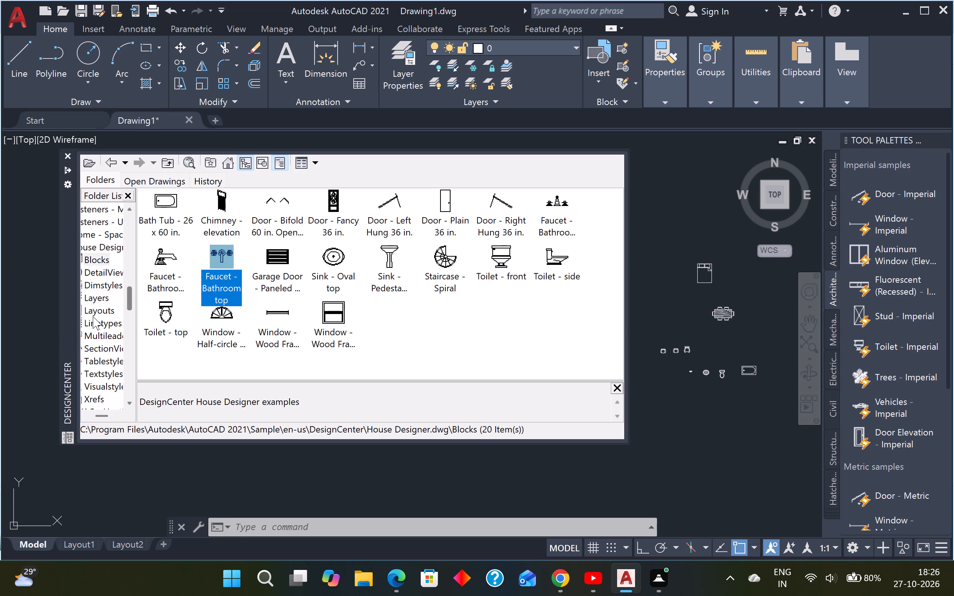
left_click(172, 159)
left_click(171, 160)
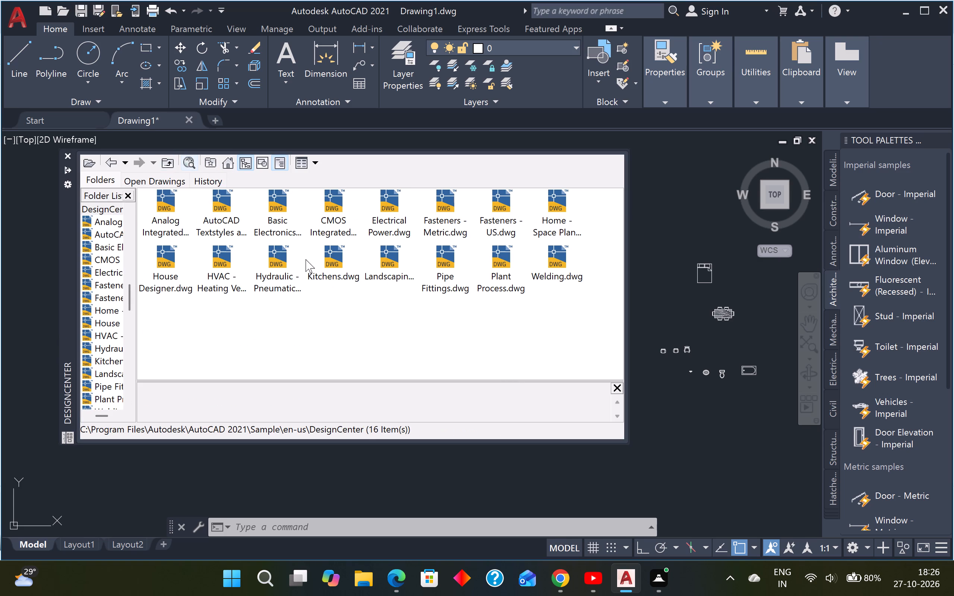
double_click(324, 259)
double_click(159, 203)
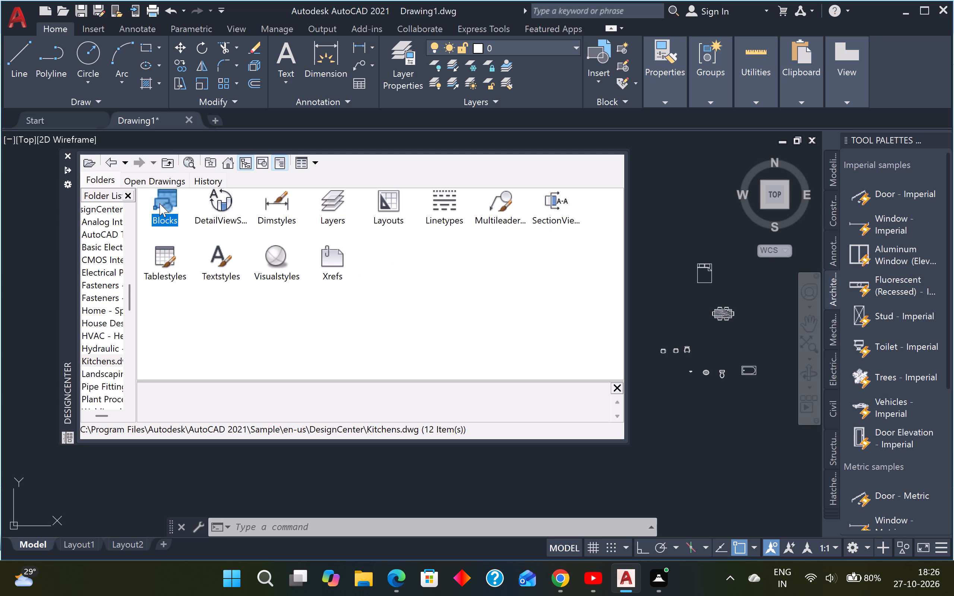
left_click_drag(434, 264, 747, 427)
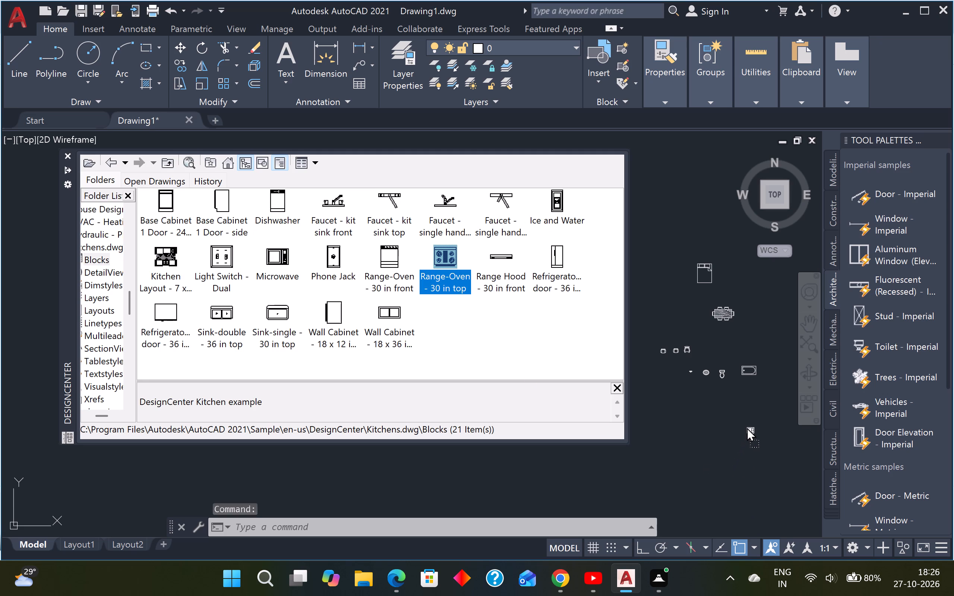
left_click_drag(747, 427, 747, 401)
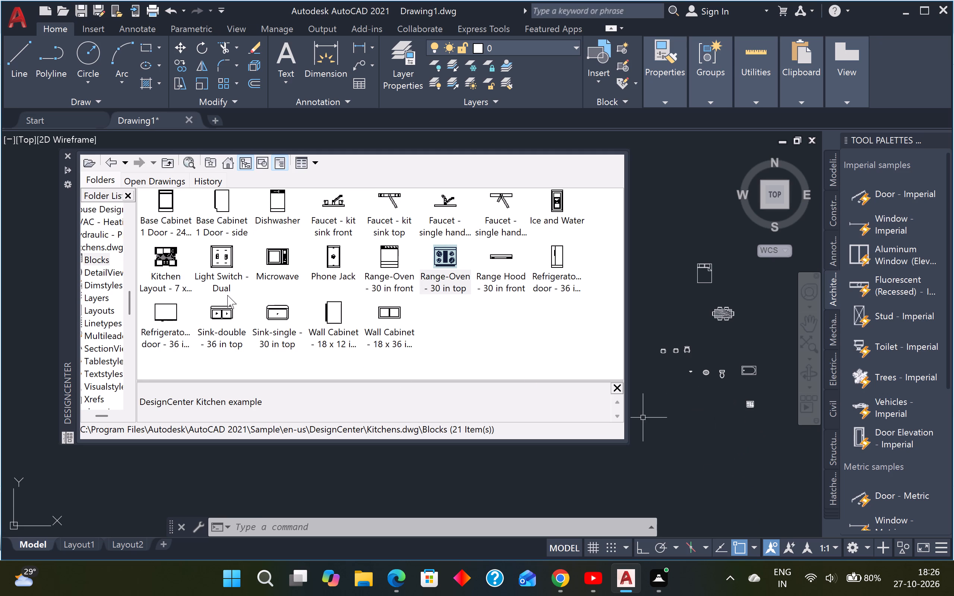
left_click_drag(216, 313, 724, 409)
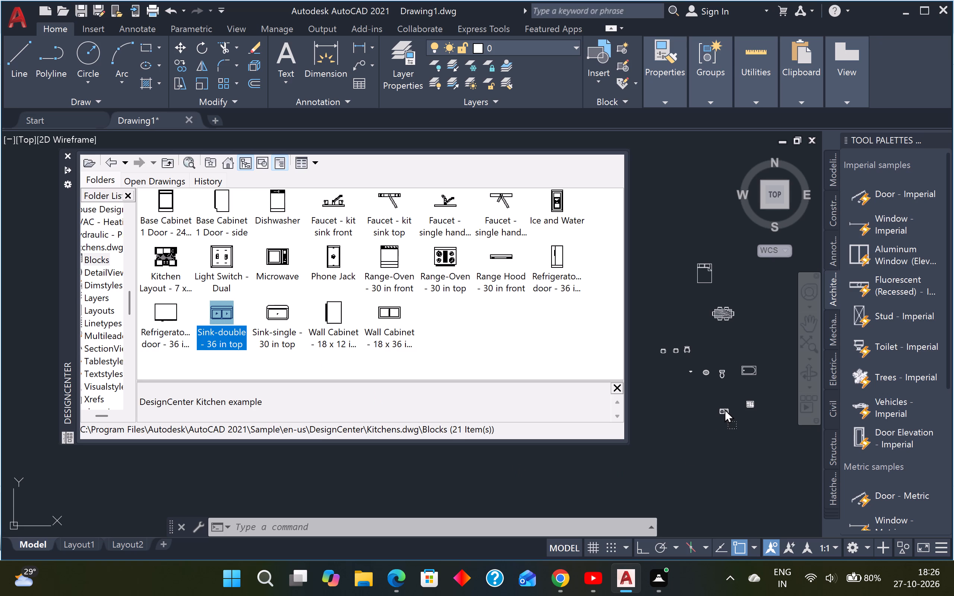
left_click_drag(724, 409, 731, 402)
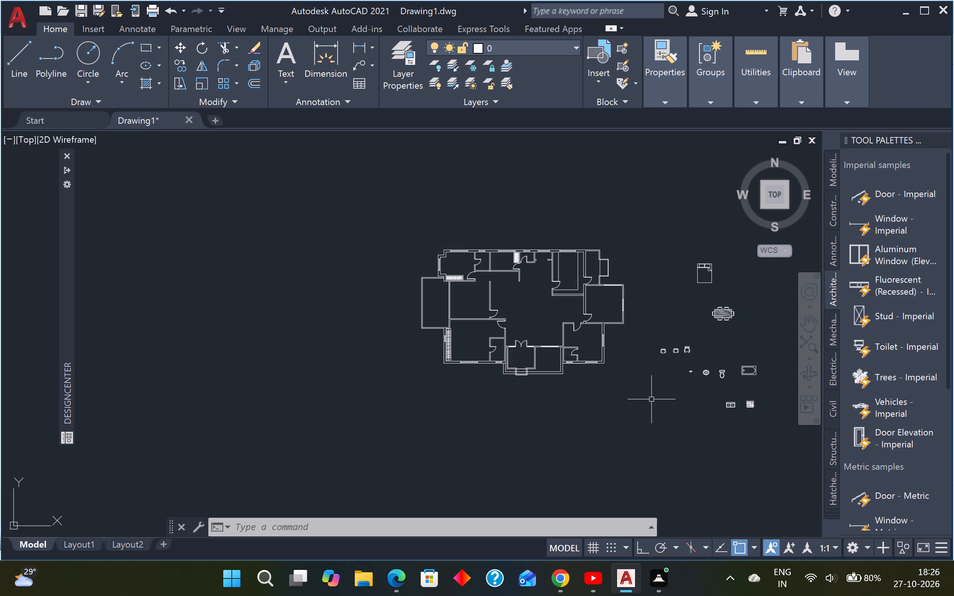
Move the two desk chairs from beside the plan into the outer room on the plan's far left side.
scroll(641, 367, "up", 1)
middle_click_drag(642, 362, 619, 393)
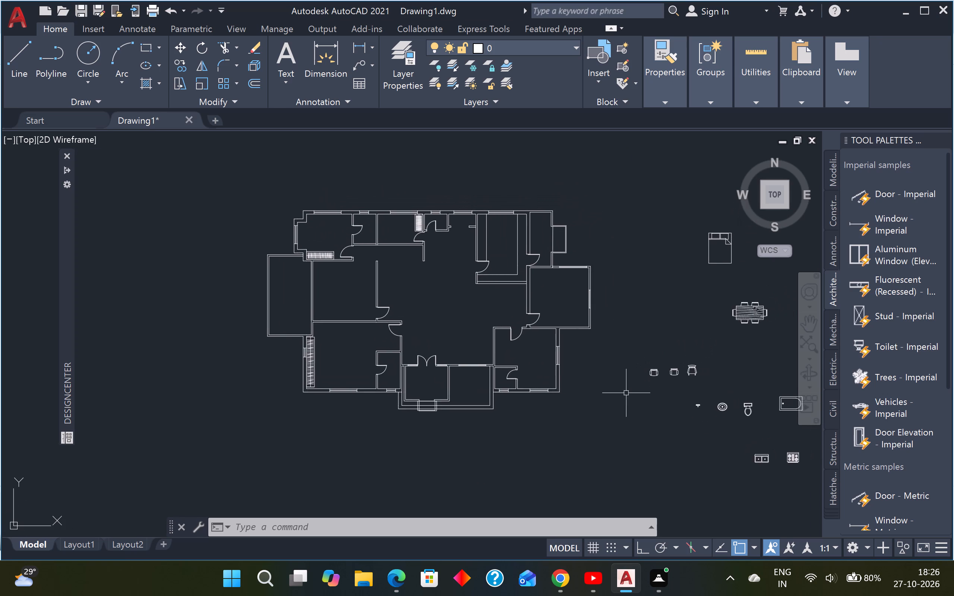
scroll(672, 385, "up", 3)
left_click(704, 296)
left_click(568, 377)
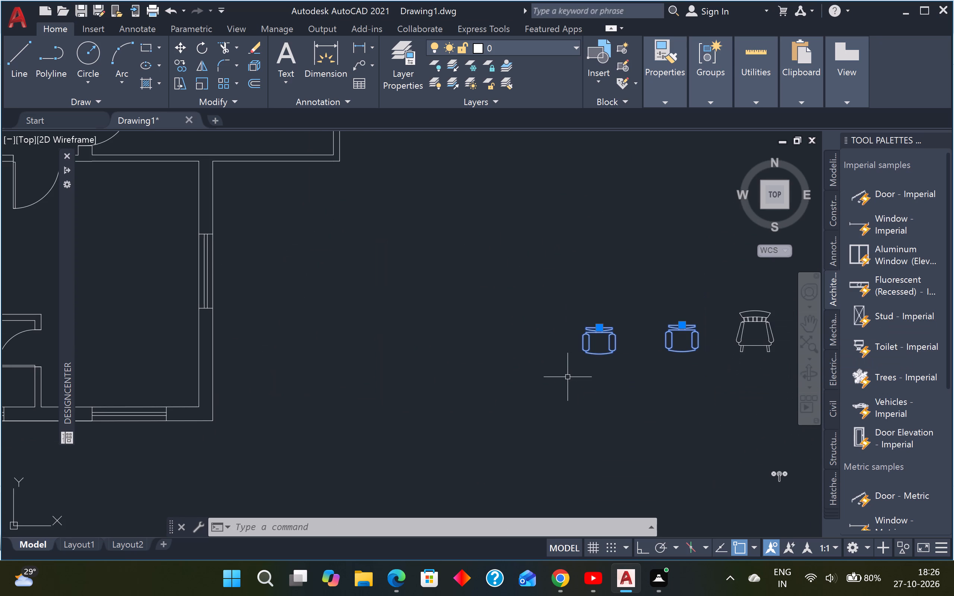
type("M")
key("space")
left_click(635, 338)
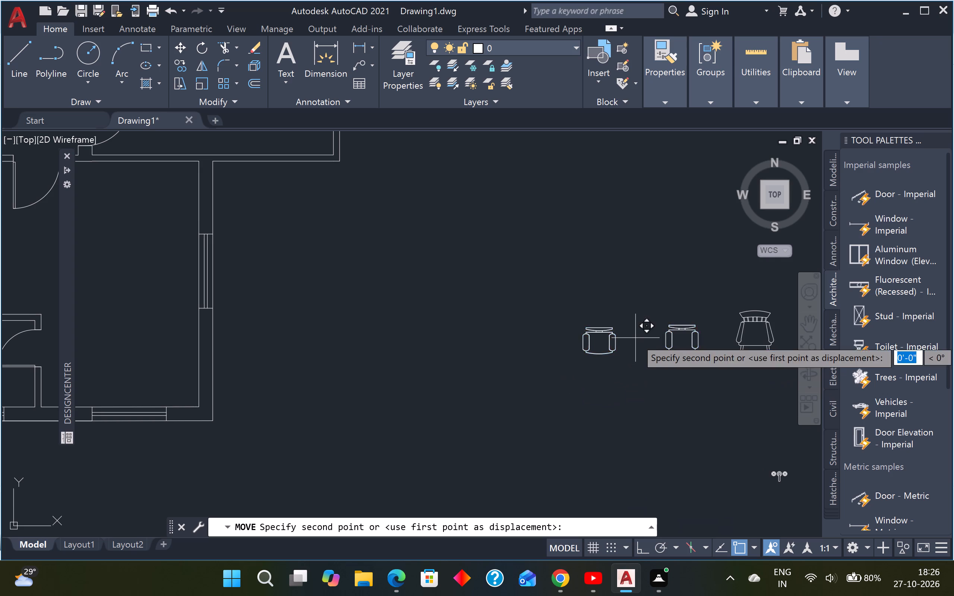
scroll(635, 337, "down", 3)
scroll(258, 255, "up", 1)
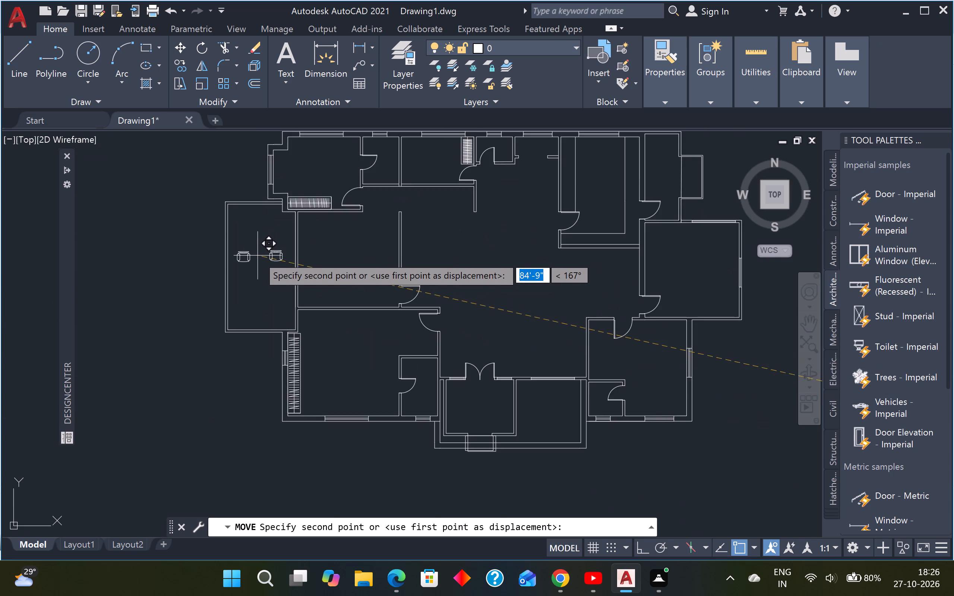
scroll(258, 256, "up", 2)
left_click(269, 228)
key("Escape")
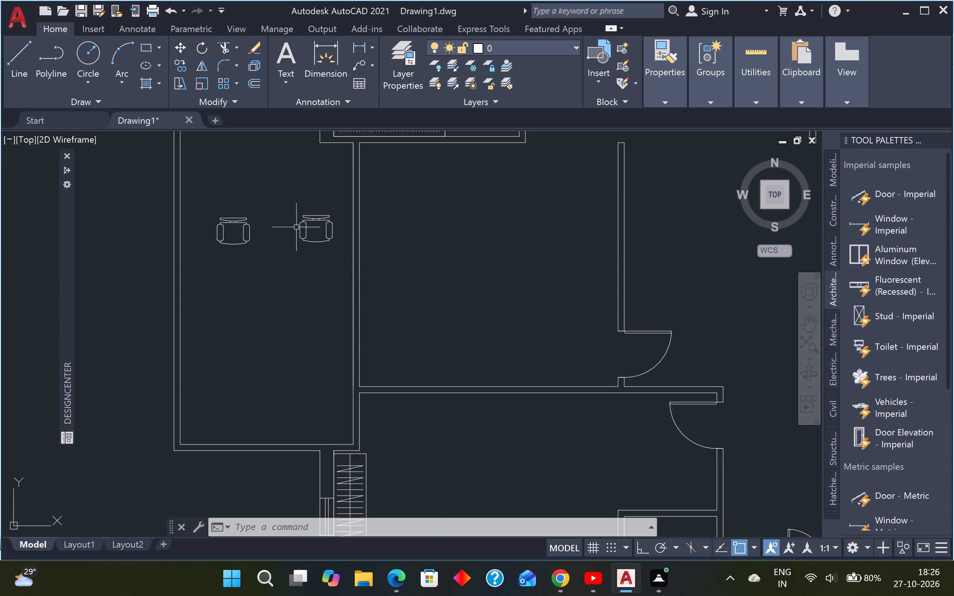
Rotate the right-hand desk chair by about 292° around the end of its backrest.
scroll(305, 220, "up", 2)
left_click(345, 202)
left_click(310, 255)
key("r")
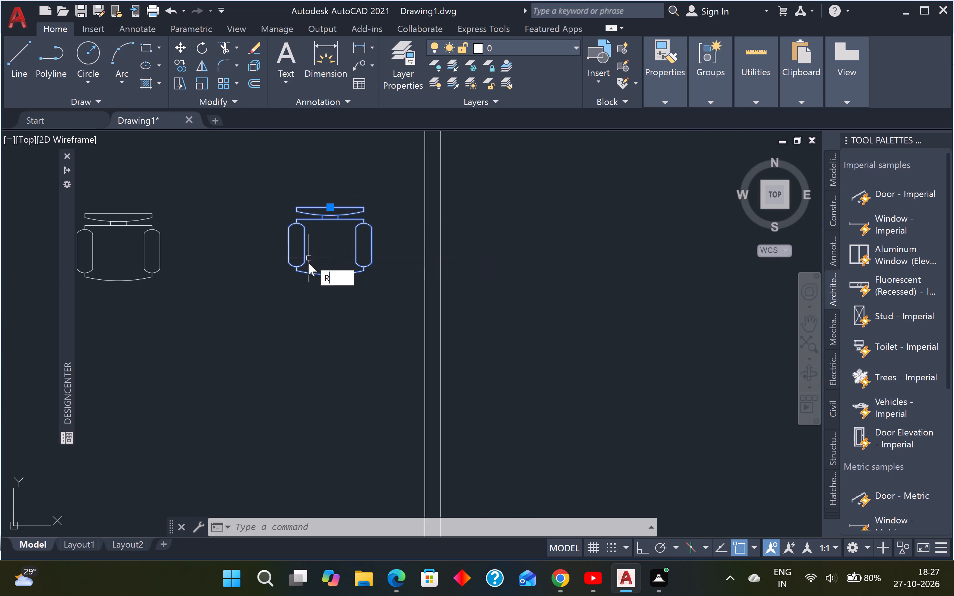
key("o")
key("Return")
left_click(364, 203)
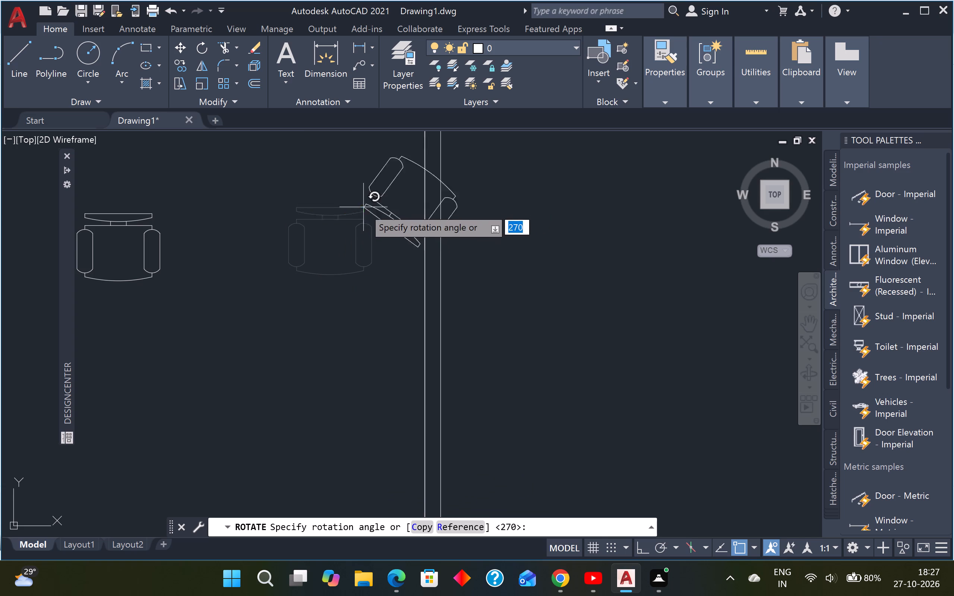
left_click(376, 225)
Rotate the other desk chair by 270° around the end of its backrest, using ortho.
scroll(250, 270, "down", 1)
left_click(213, 225)
left_click(186, 275)
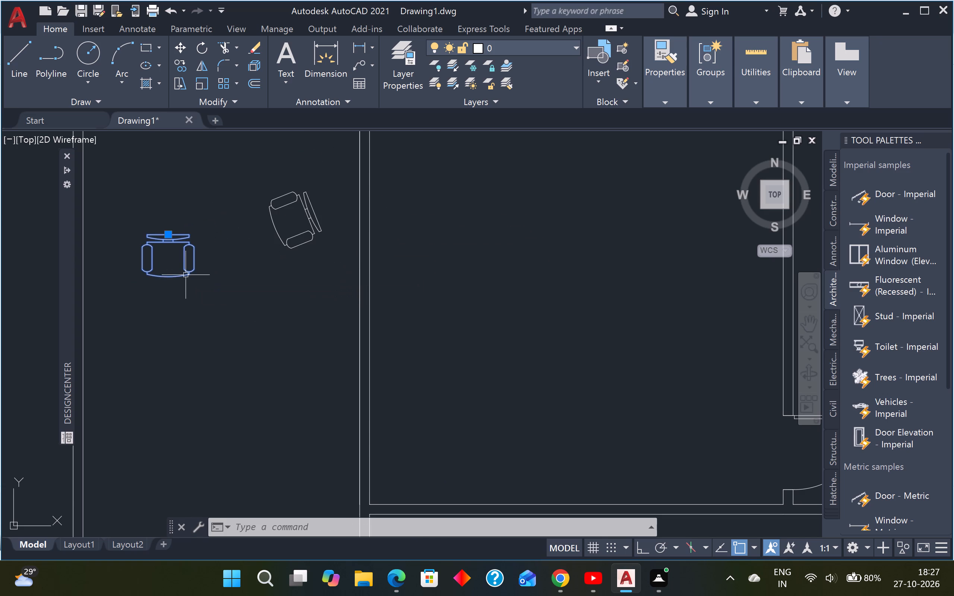
type("RO")
key("Return")
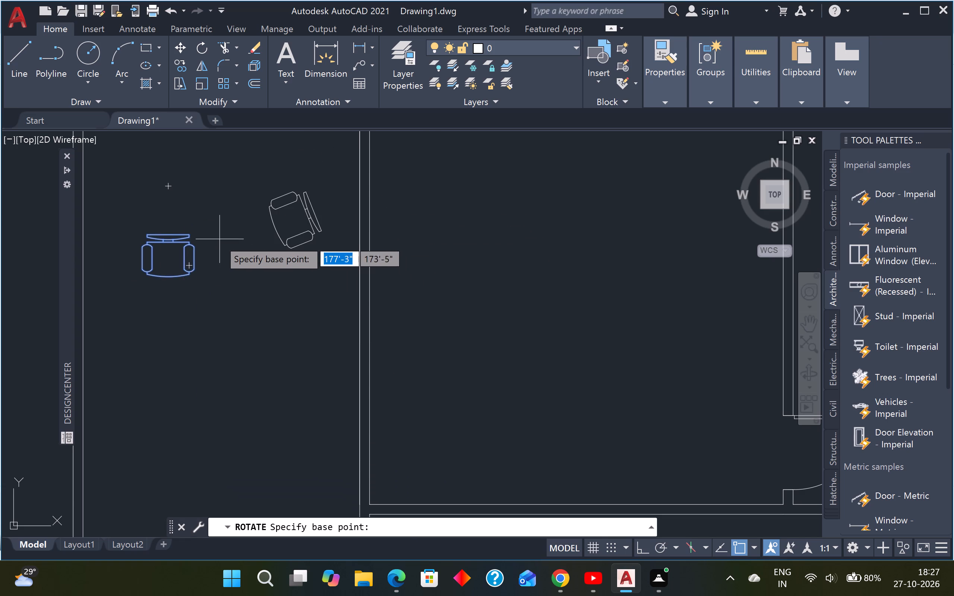
left_click(190, 235)
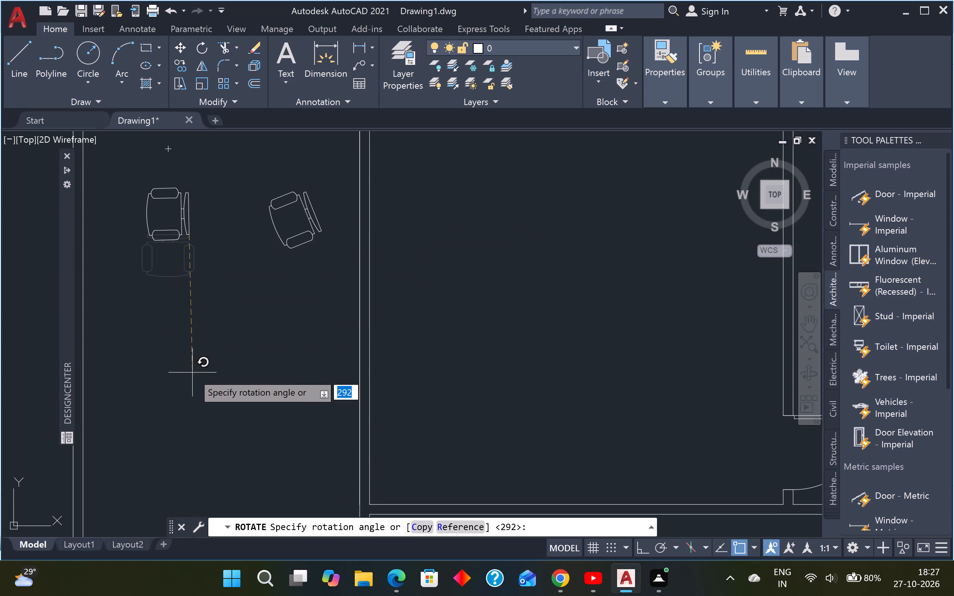
key("F8")
left_click(189, 368)
key("F8")
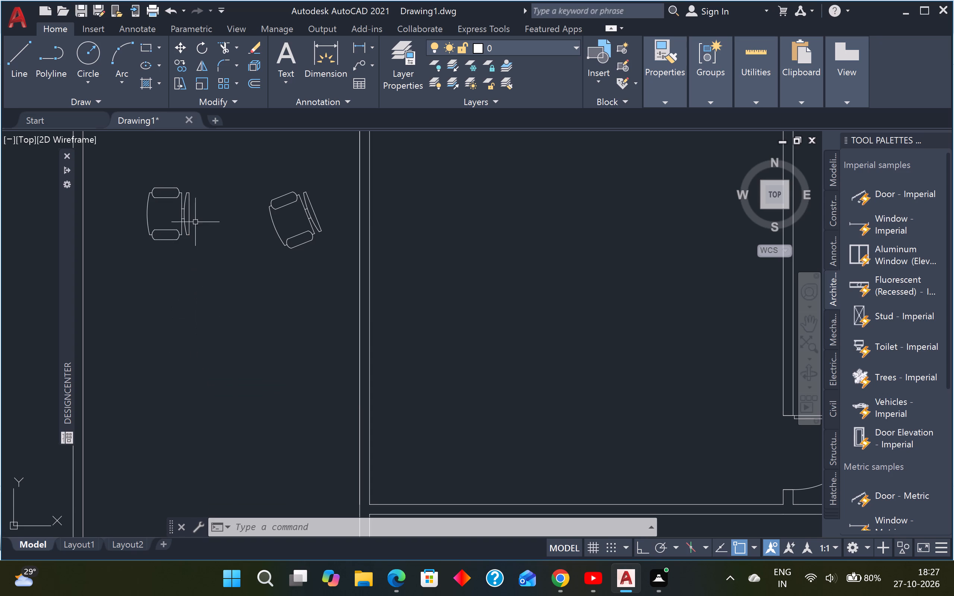
Move the 270° desk chair to just below the tilted desk chair in the same room.
left_click(193, 195)
left_click(165, 219)
key("m")
key("space")
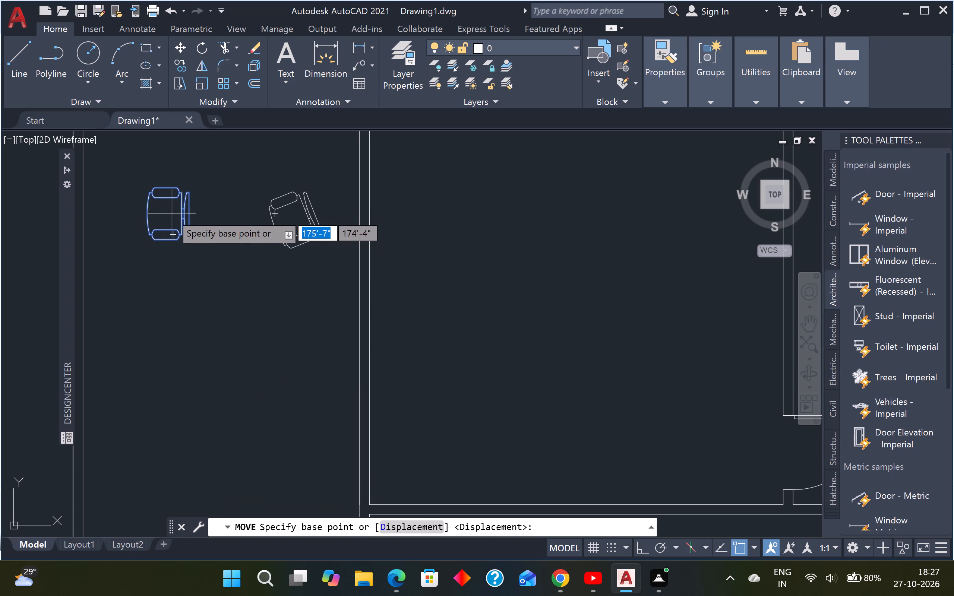
left_click(168, 215)
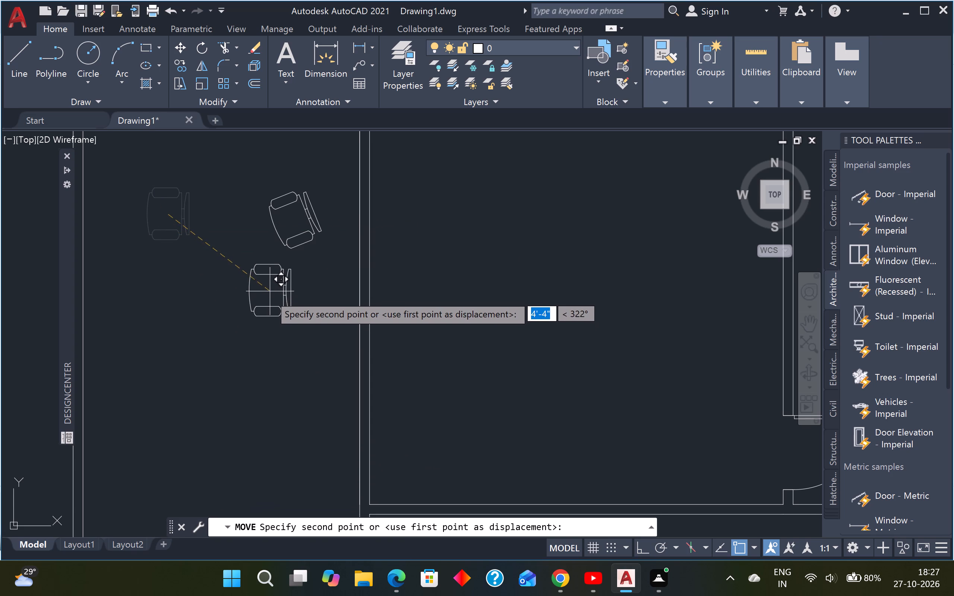
left_click(261, 310)
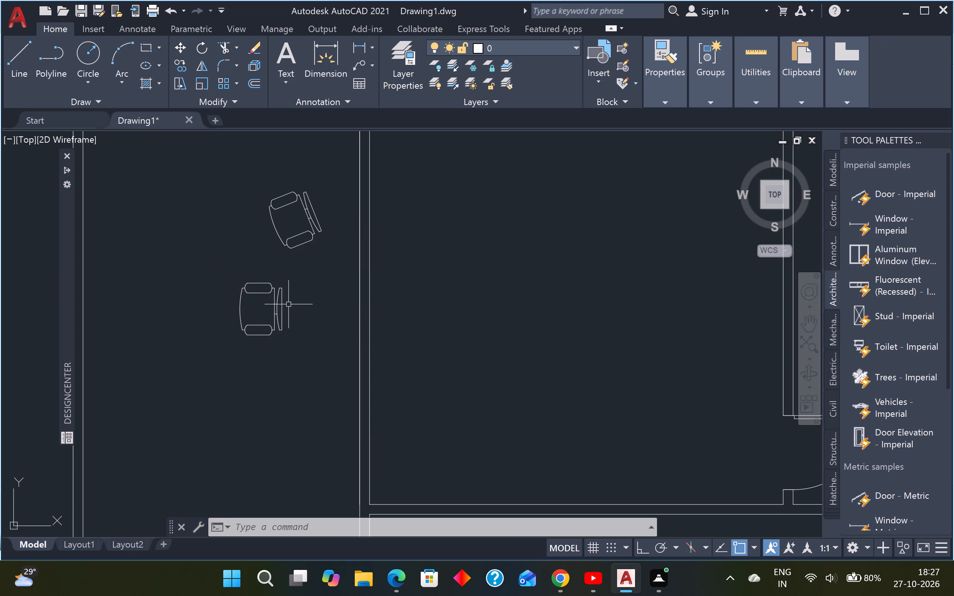
key("Escape")
key("Escape")
Rotate the lower desk chair by about 325° around the lower end of its backrest.
left_click(289, 303)
left_click(262, 321)
key("r")
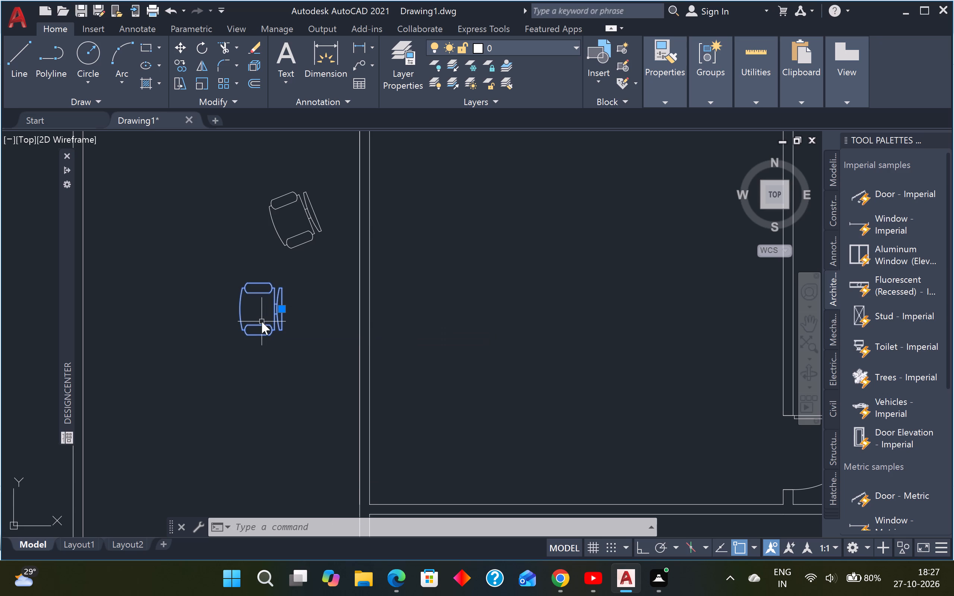
key("o")
key("Return")
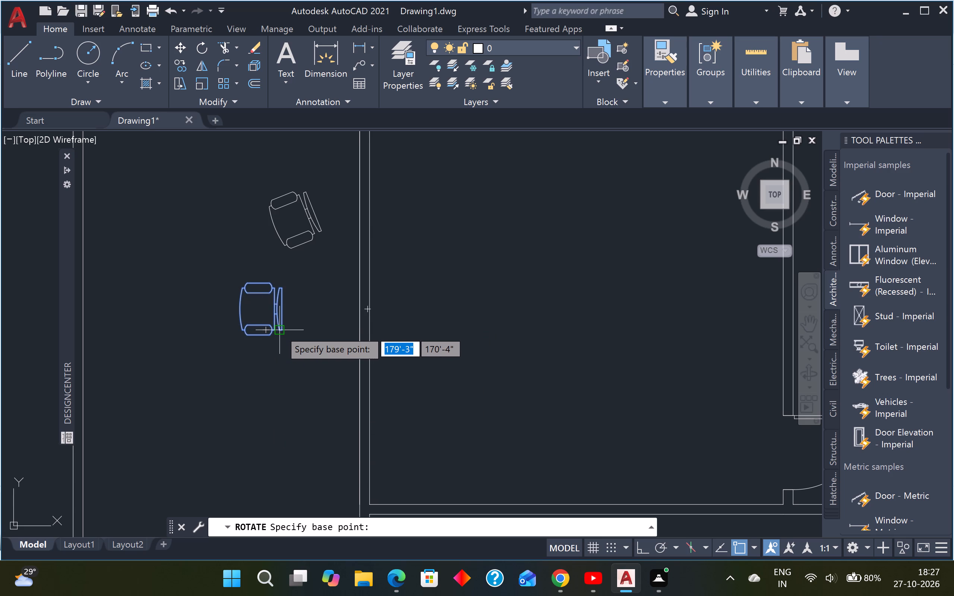
left_click(281, 327)
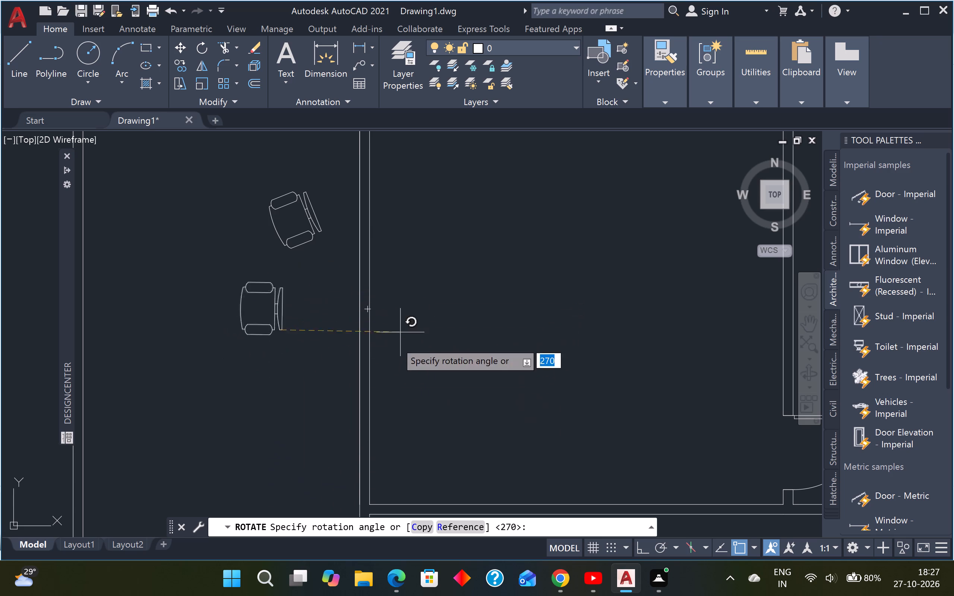
left_click(392, 407)
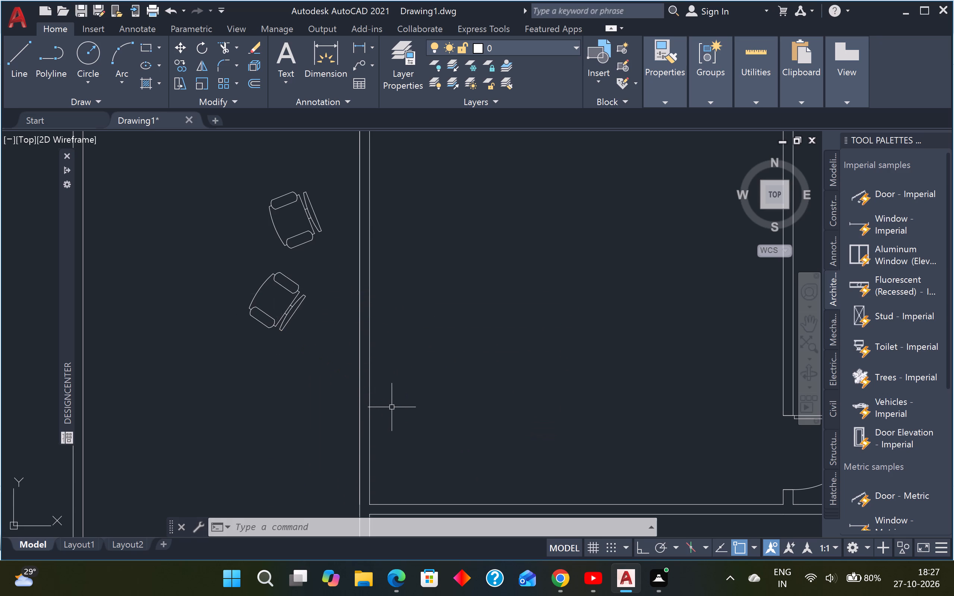
Draw a circle with a radius of about 1'-1" as a round table in front of the two desk chairs.
scroll(392, 407, "down", 2)
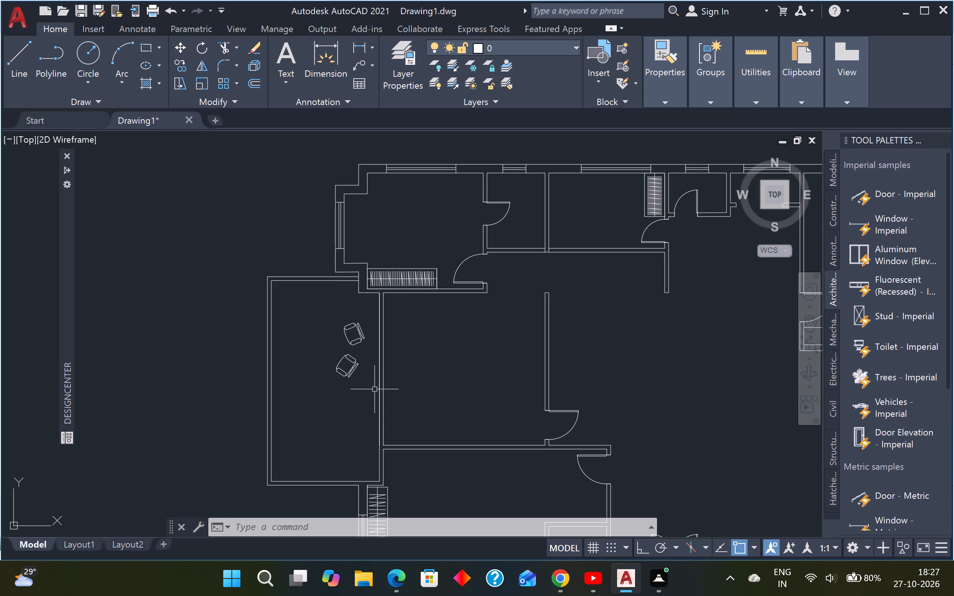
type("C")
key("space")
scroll(329, 346, "up", 2)
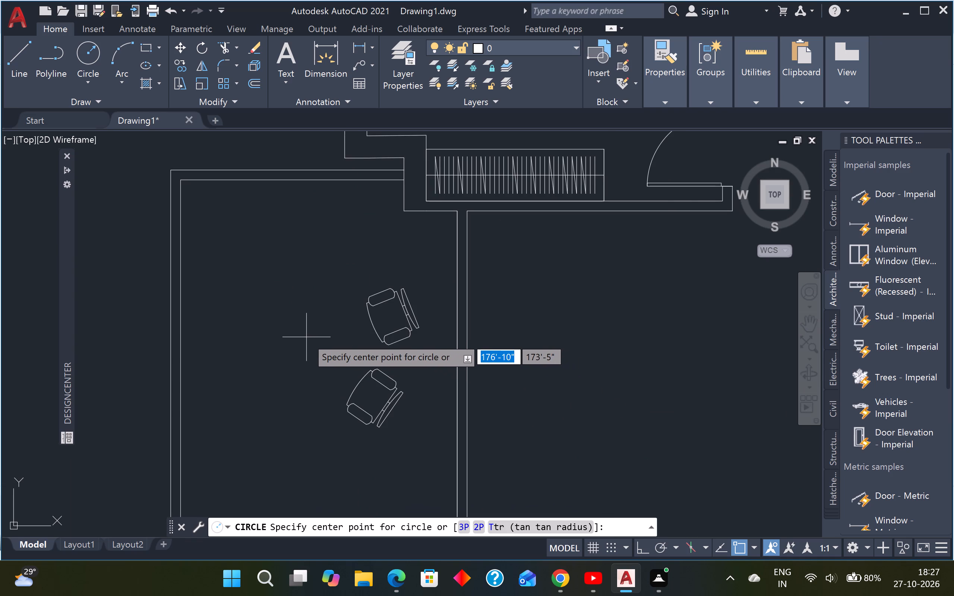
left_click(325, 343)
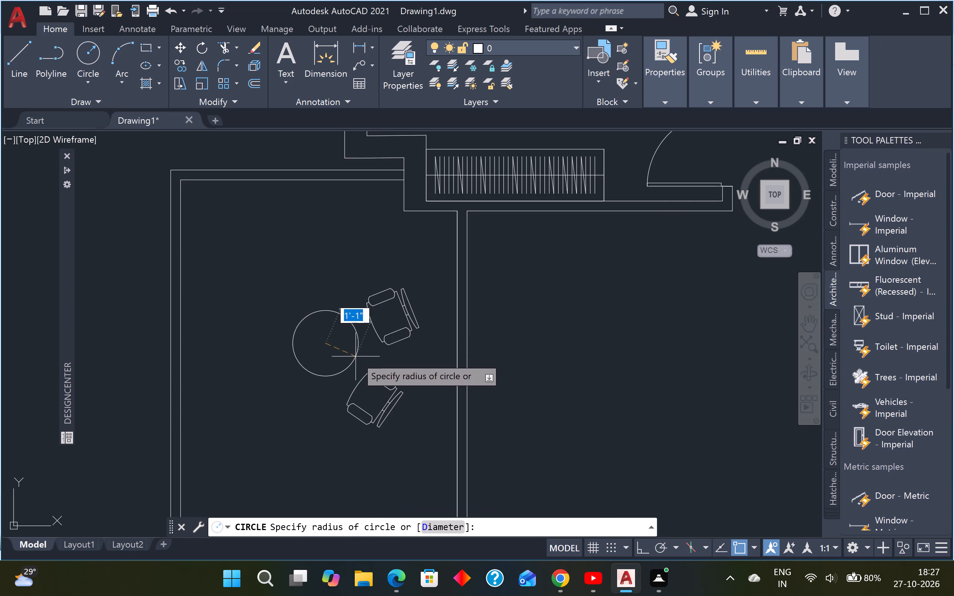
left_click(354, 356)
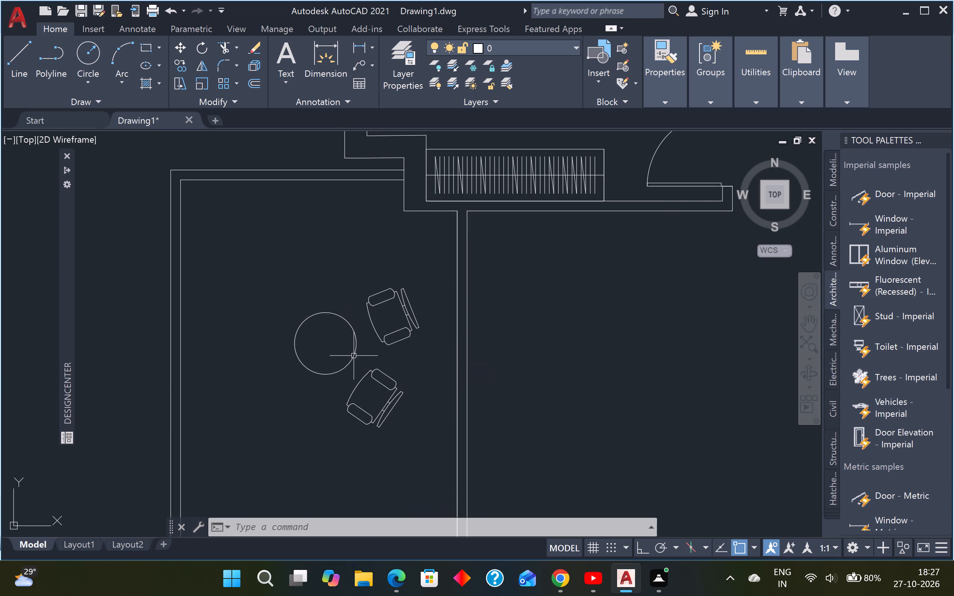
scroll(355, 361, "down", 2)
middle_click_drag(427, 375, 393, 350)
scroll(387, 384, "down", 2)
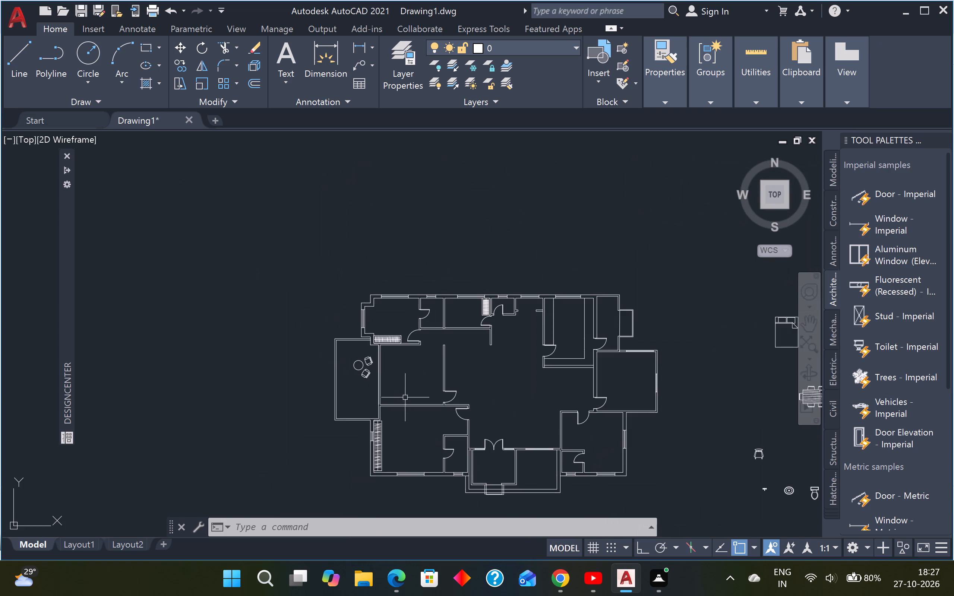
middle_click_drag(407, 397, 361, 396)
key("Escape")
key("Escape")
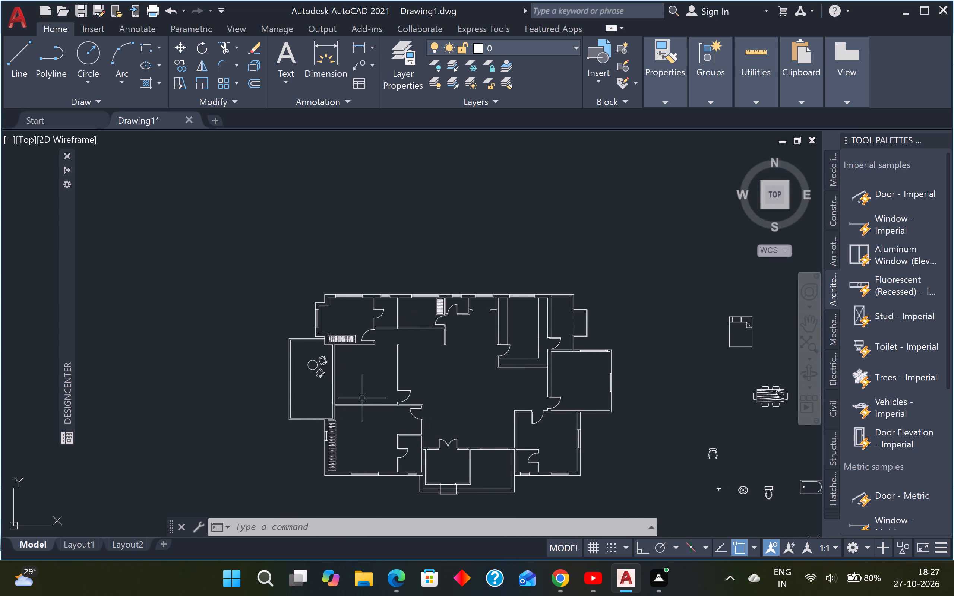
Move the bathroom faucet onto the oval sink, at the upper edge of its inner basin.
scroll(478, 387, "down", 2)
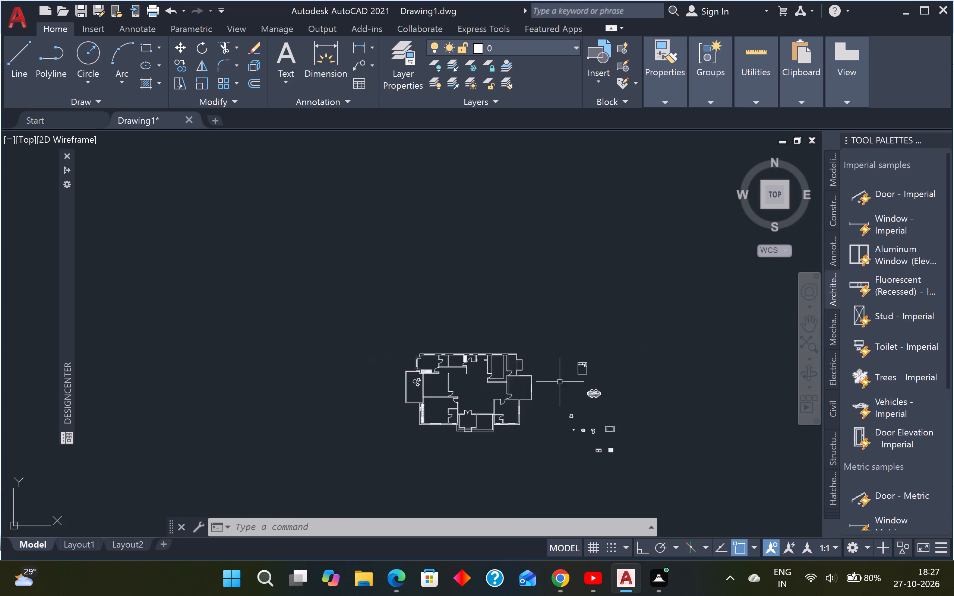
scroll(564, 372, "up", 2)
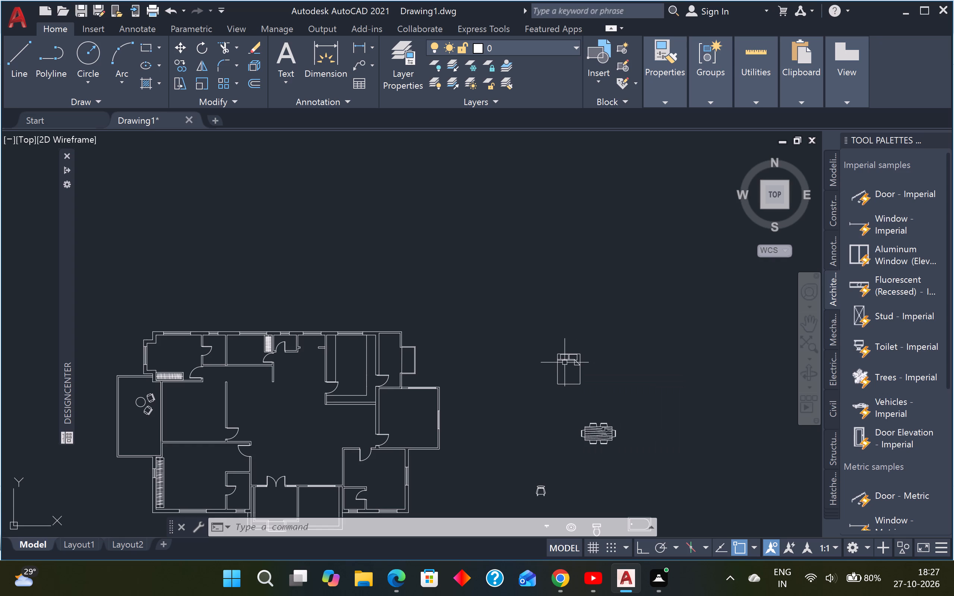
scroll(593, 448, "down", 2)
scroll(590, 486, "up", 2)
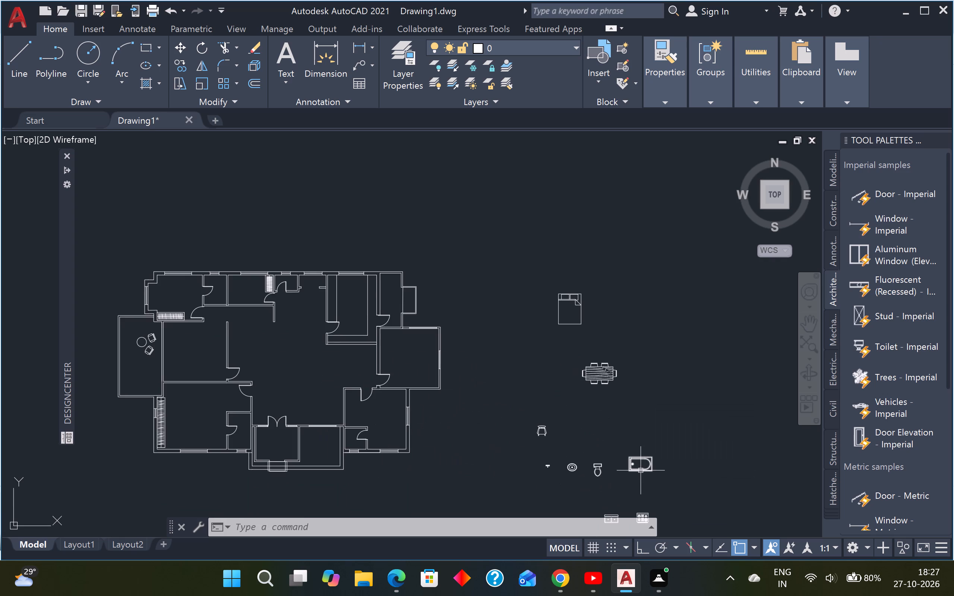
scroll(644, 485, "down", 1)
scroll(612, 484, "up", 2)
scroll(538, 457, "up", 2)
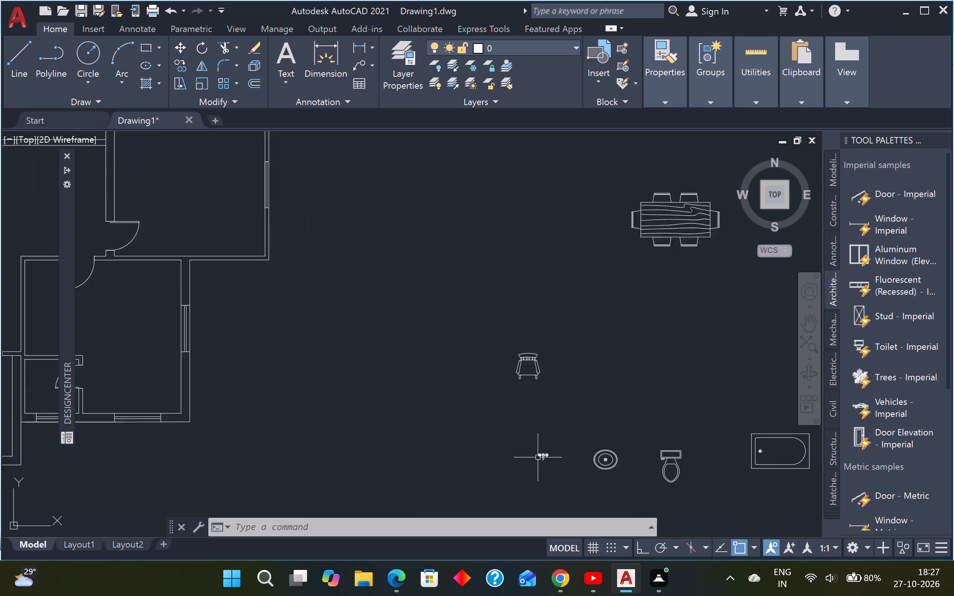
scroll(538, 457, "up", 2)
left_click_drag(609, 413, 597, 432)
left_click(539, 475)
type("M")
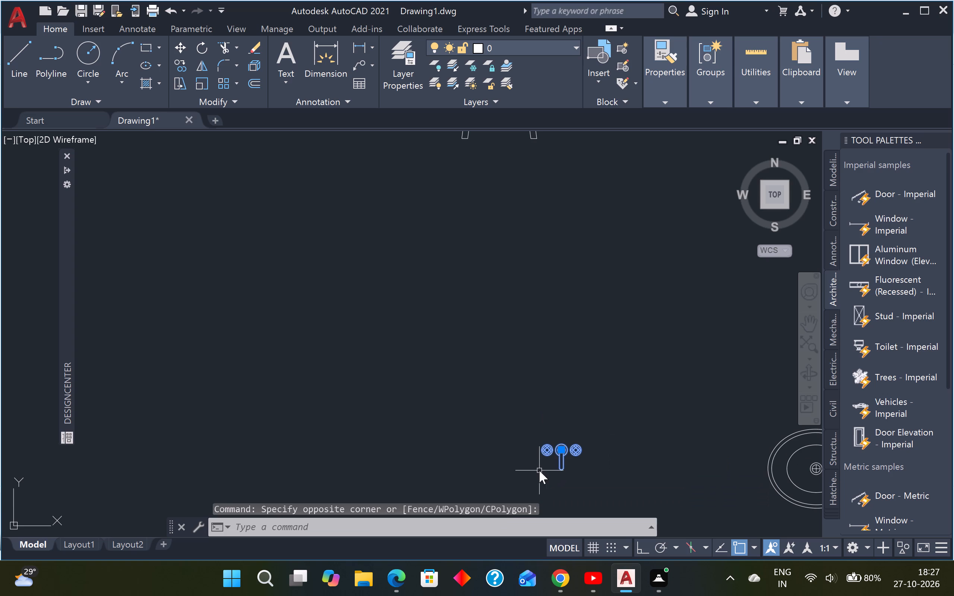
key("space")
scroll(550, 458, "up", 4)
left_click(624, 366)
scroll(635, 366, "down", 3)
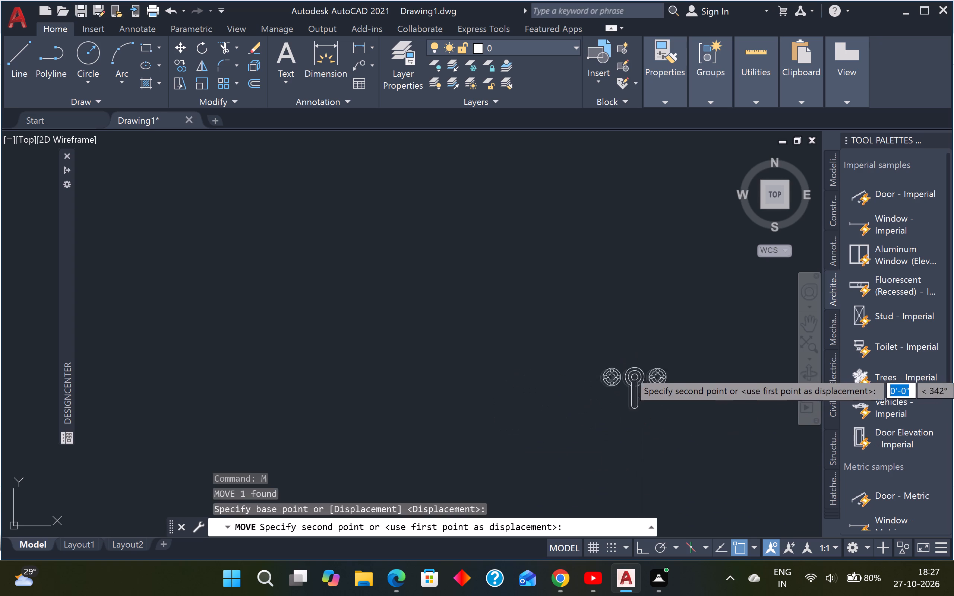
scroll(636, 372, "down", 2)
middle_click_drag(650, 394, 351, 352)
scroll(500, 334, "up", 3)
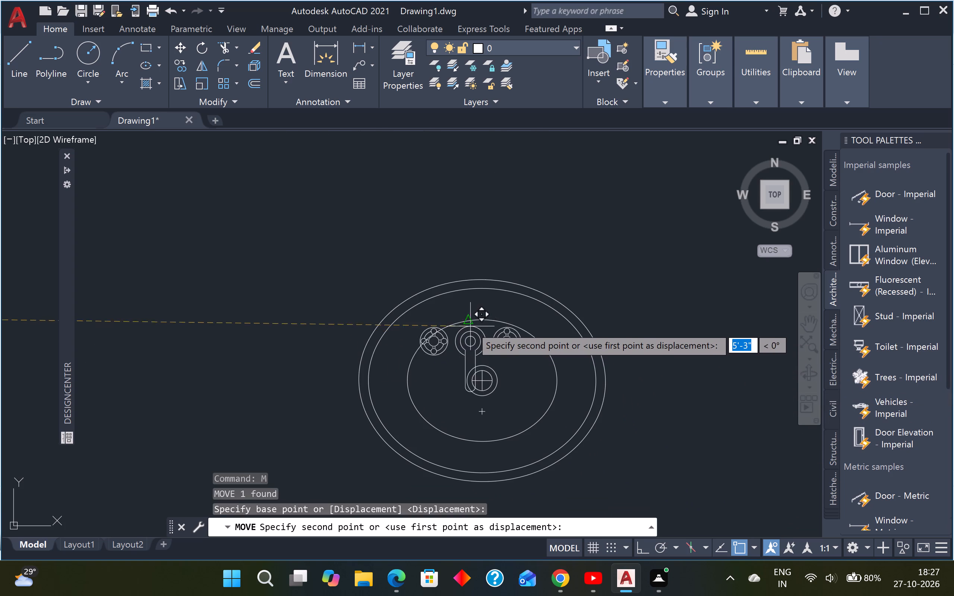
left_click(479, 318)
key("Escape")
Rotate the oval sink with its faucet and the toilet together 90° clockwise about the outer corner of the toilet tank.
scroll(483, 318, "down", 7)
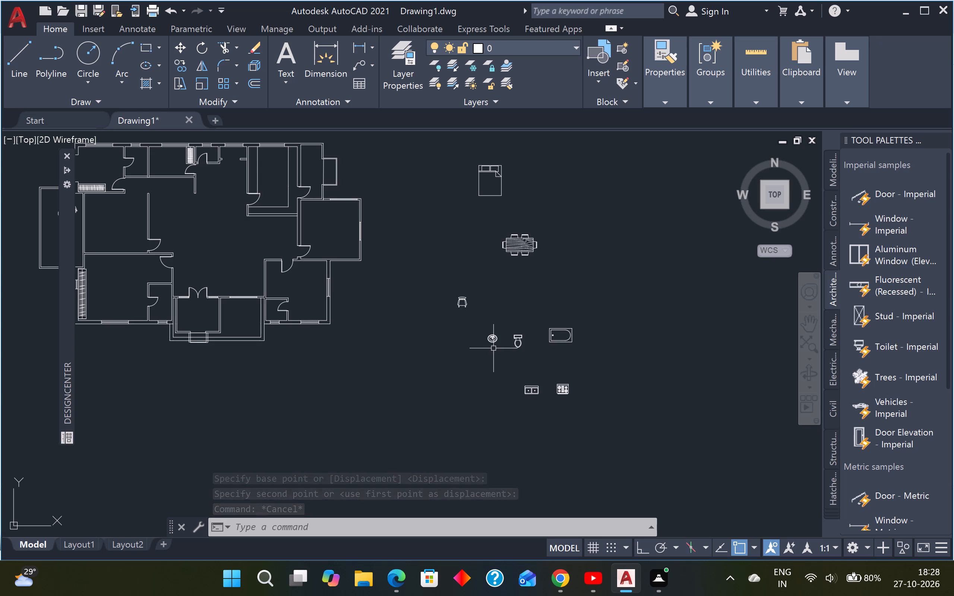
scroll(506, 358, "up", 1)
left_click(553, 301)
left_click(427, 368)
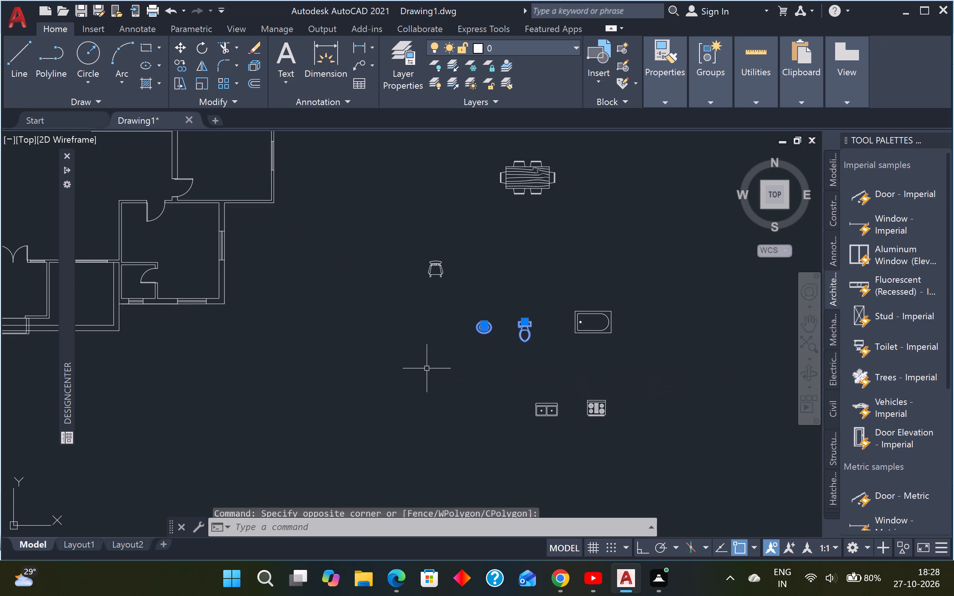
type("RO")
key("Return")
scroll(543, 323, "up", 4)
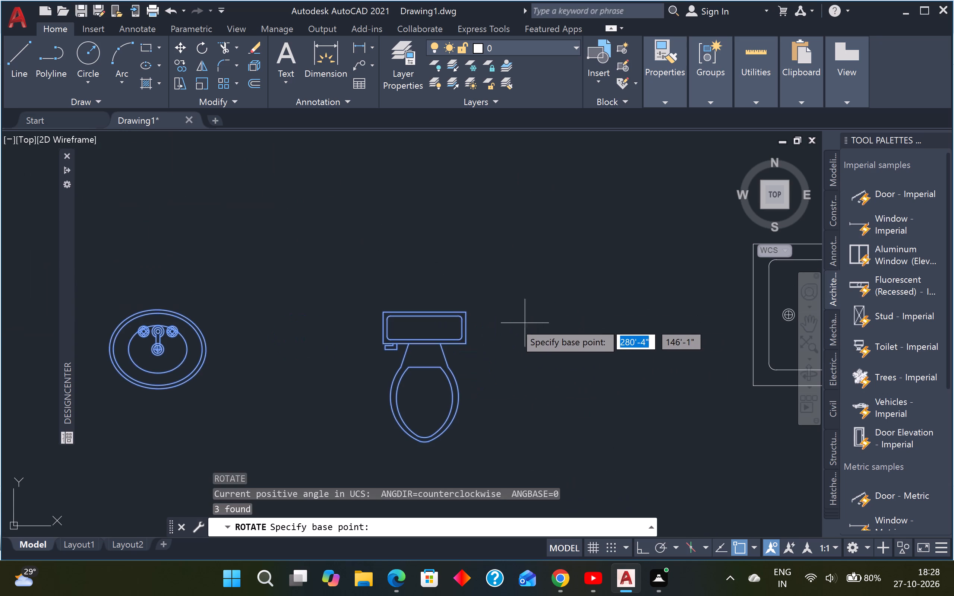
left_click(464, 313)
key("F8")
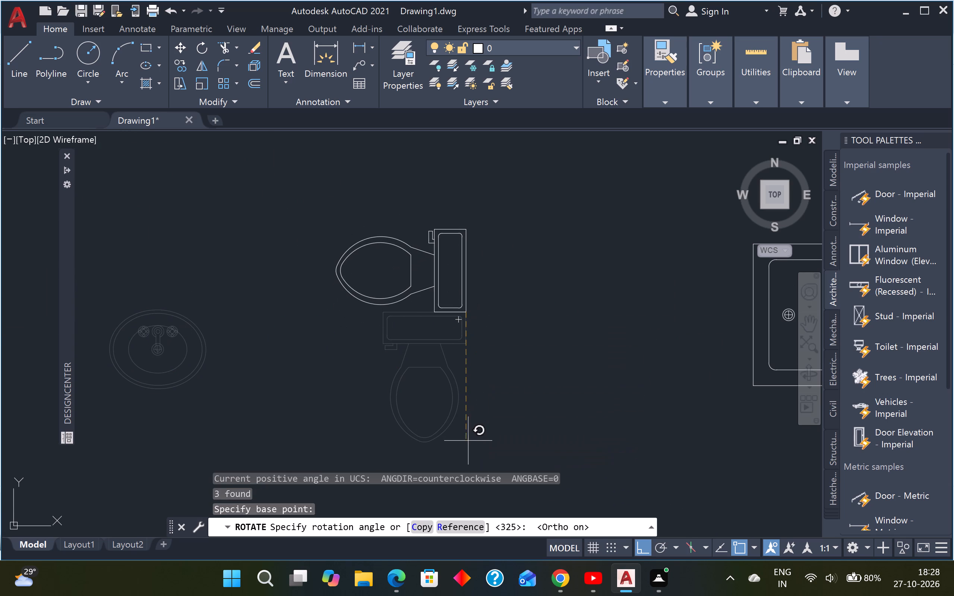
left_click(459, 445)
scroll(467, 424, "down", 3)
key("Escape")
key("Escape")
key("Escape")
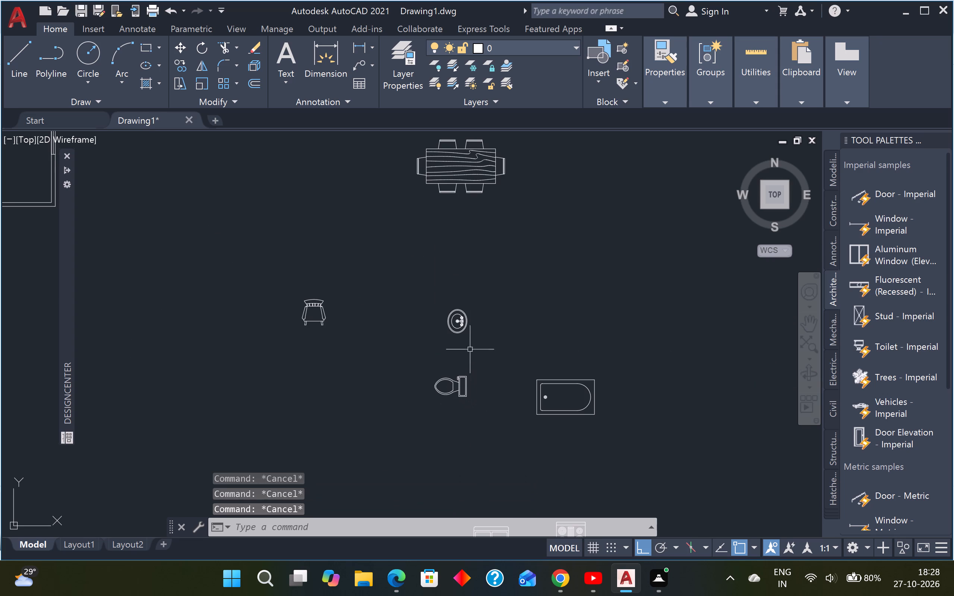
Move the rotated toilet into the plan's northwest bathroom, with its tank beside the east wall near the north corner.
left_click(477, 303)
key("Escape")
left_click(477, 371)
left_click(413, 409)
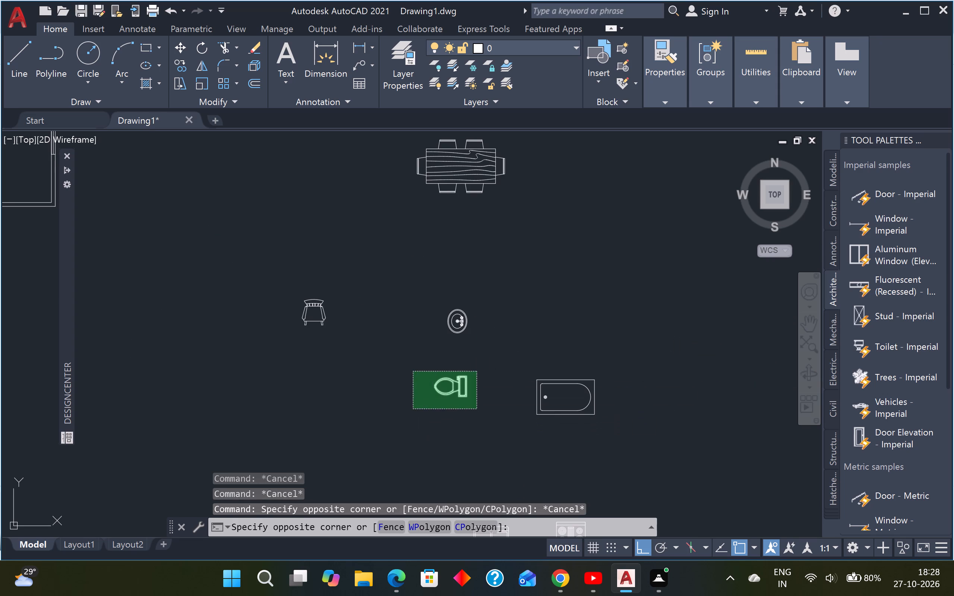
type("M")
key("space")
scroll(462, 386, "up", 5)
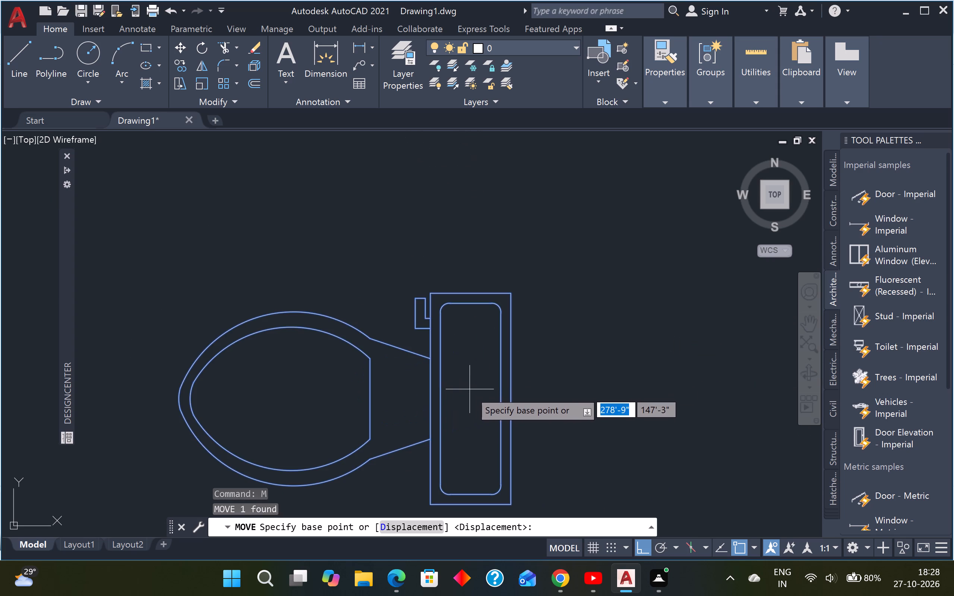
left_click(470, 391)
scroll(478, 379, "down", 5)
scroll(372, 333, "down", 4)
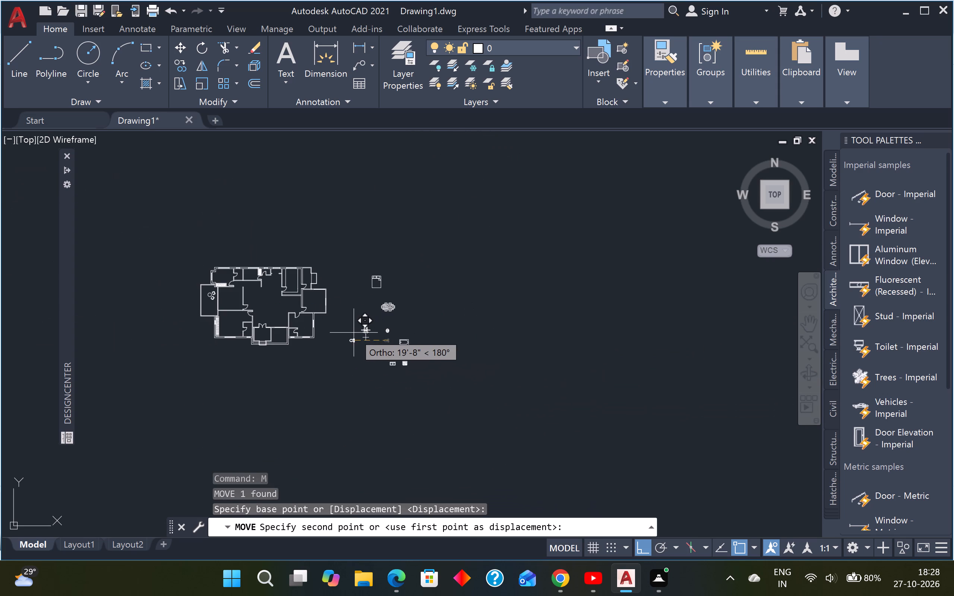
key("F8")
middle_click_drag(277, 290, 401, 359)
scroll(364, 338, "up", 4)
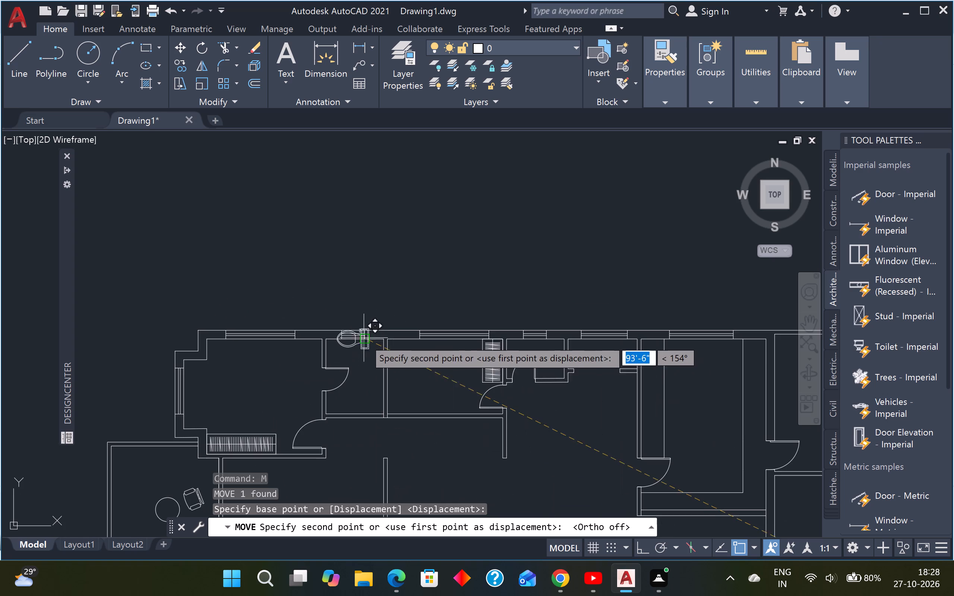
scroll(363, 352, "up", 3)
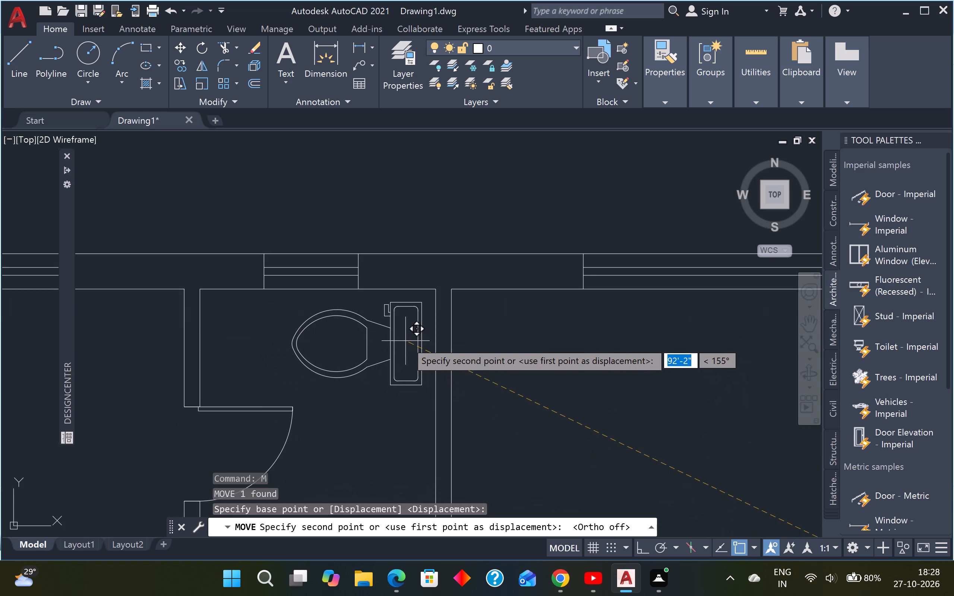
left_click(414, 335)
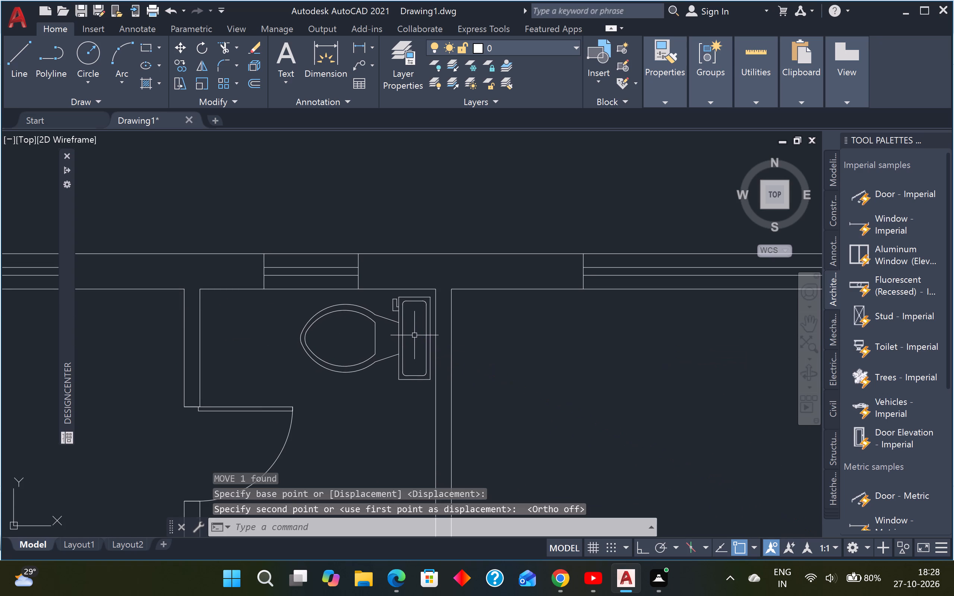
Copy the oval sink with its faucet into the northwest bathroom, below the toilet and beside the east wall.
scroll(415, 335, "down", 5)
scroll(419, 385, "down", 1)
middle_click_drag(607, 459, 552, 390)
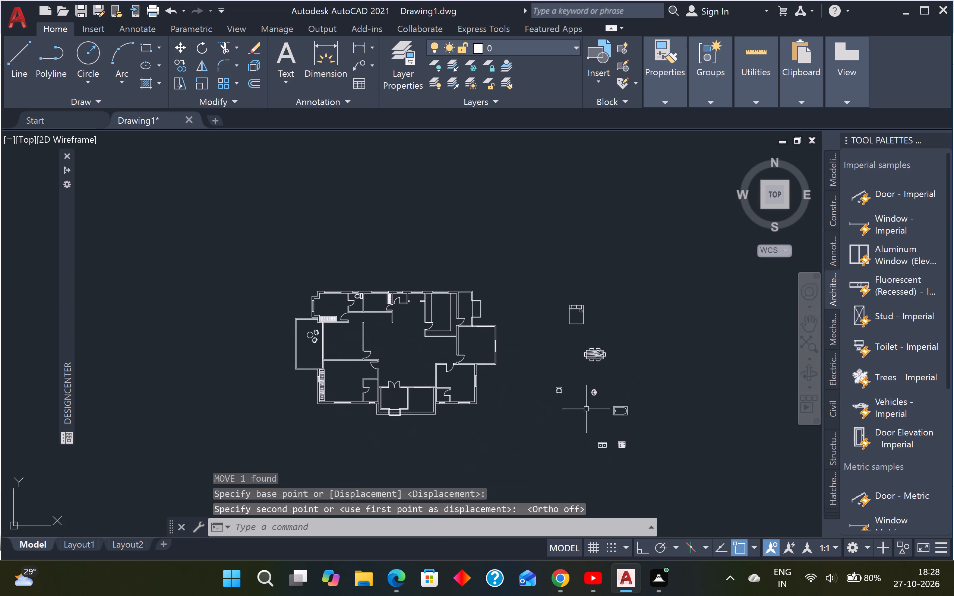
scroll(607, 416, "up", 4)
left_click_drag(565, 241, 561, 241)
left_click(493, 315)
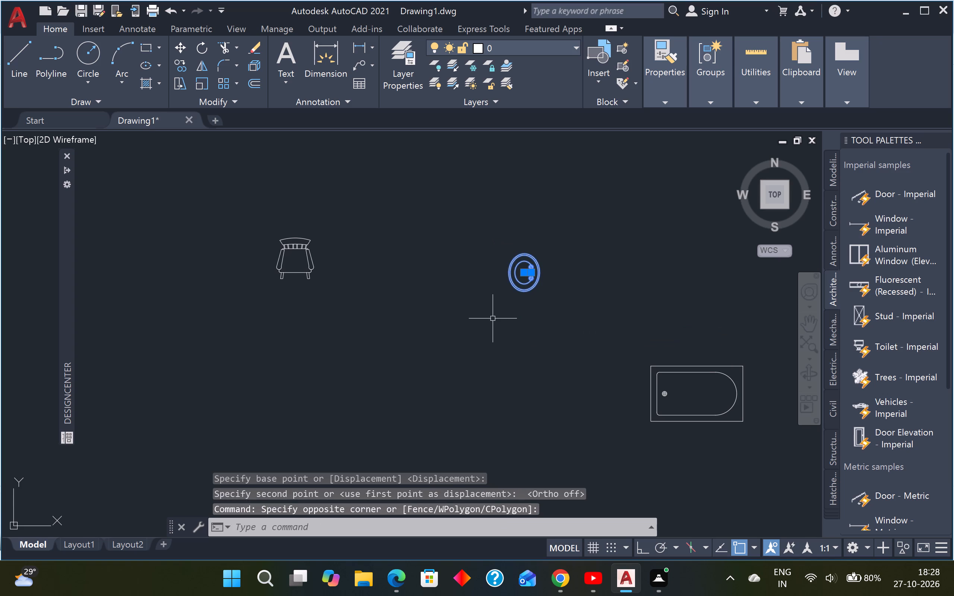
key("c")
key("o")
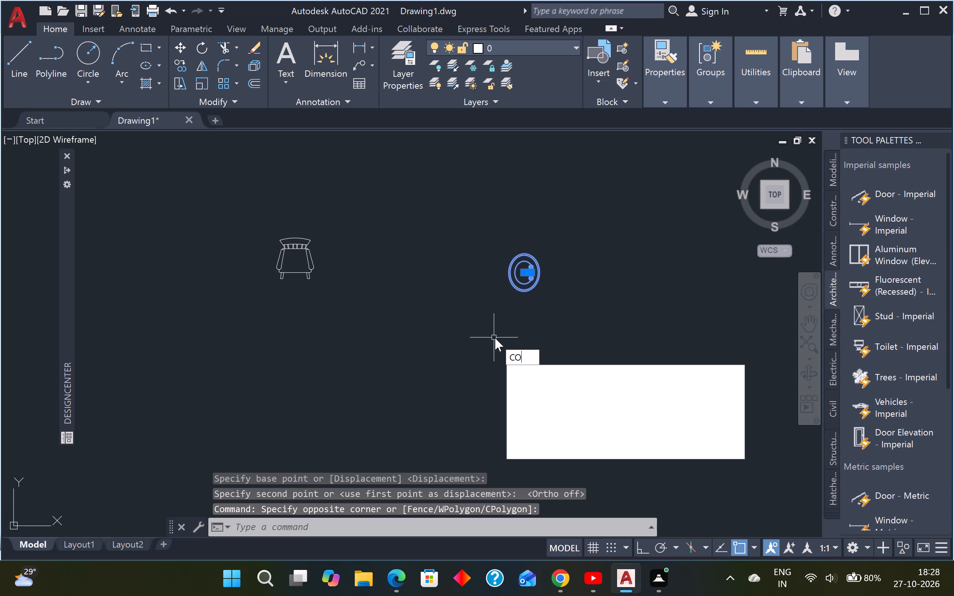
key("Return")
scroll(527, 276, "up", 4)
left_click(515, 260)
scroll(517, 264, "down", 6)
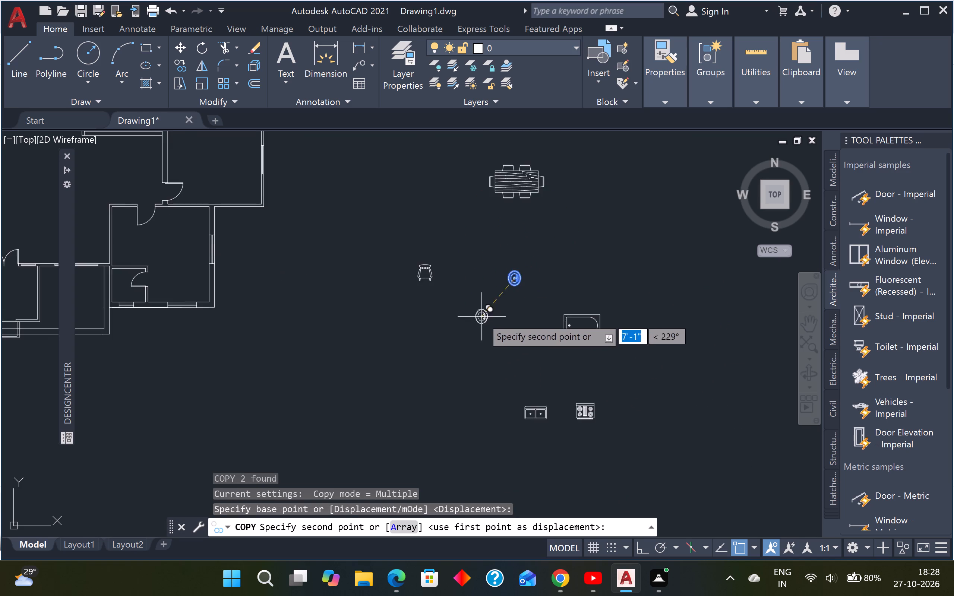
scroll(481, 317, "down", 2)
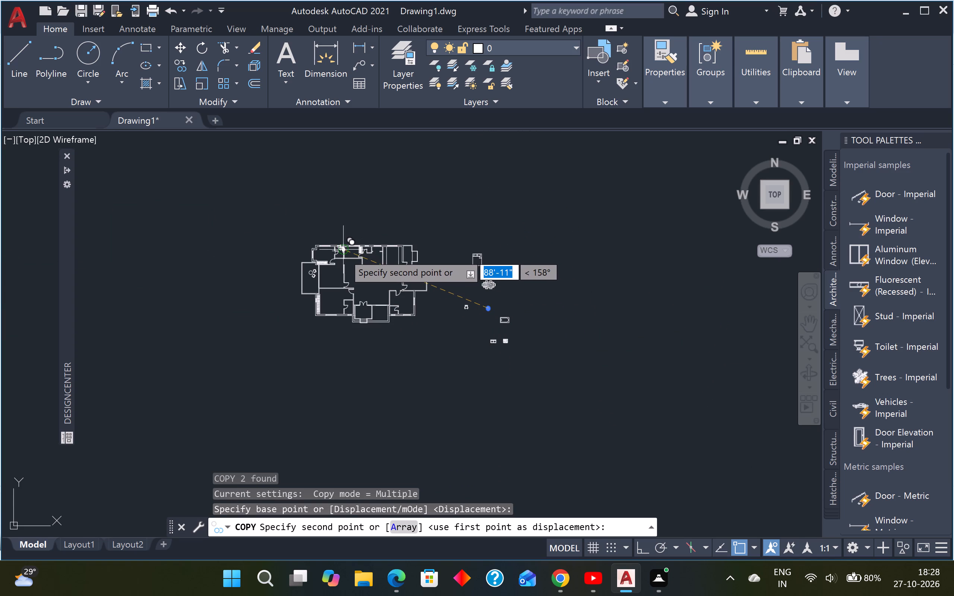
scroll(337, 254, "up", 7)
scroll(401, 265, "down", 2)
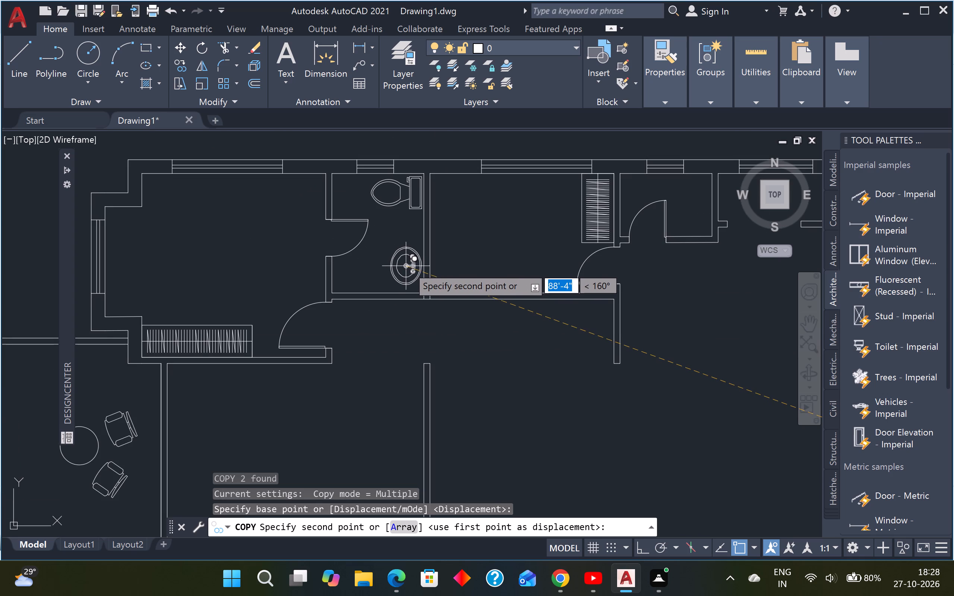
left_click(407, 266)
key("Escape")
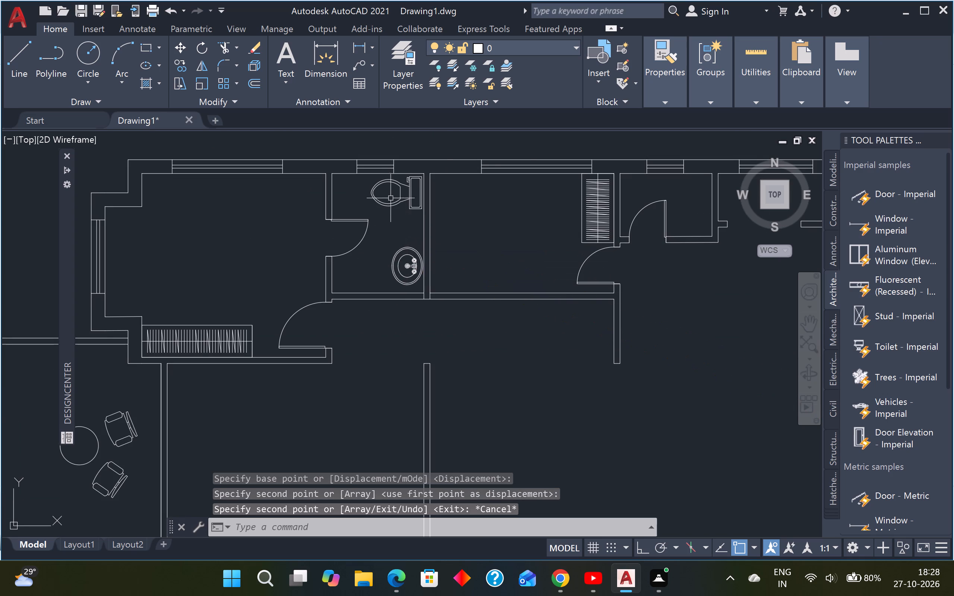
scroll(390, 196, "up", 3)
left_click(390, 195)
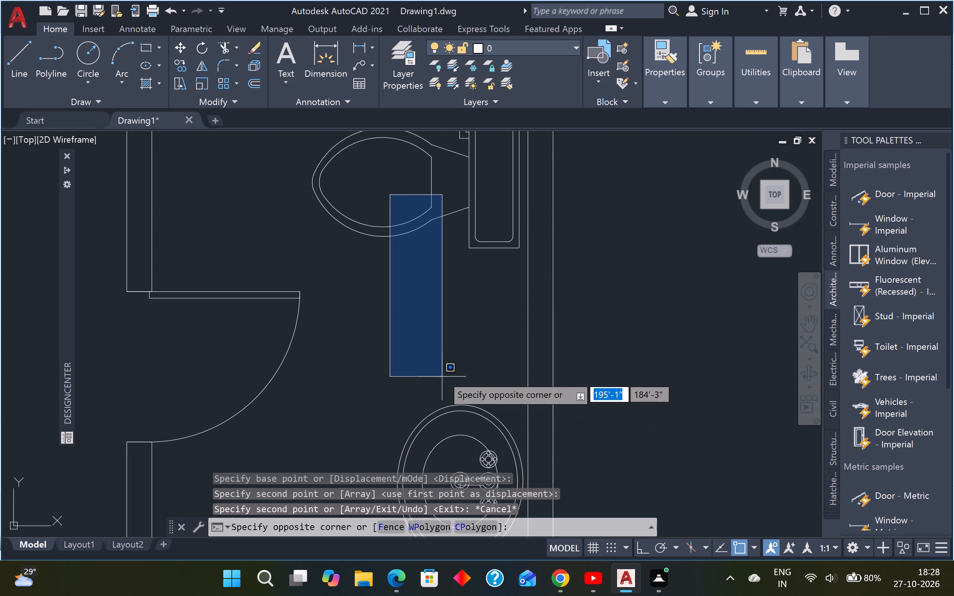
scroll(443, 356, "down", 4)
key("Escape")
Copy the northwest bathroom's toilet, oval sink and faucet into the southwest bathroom, placing them along its east wall.
scroll(453, 326, "up", 4)
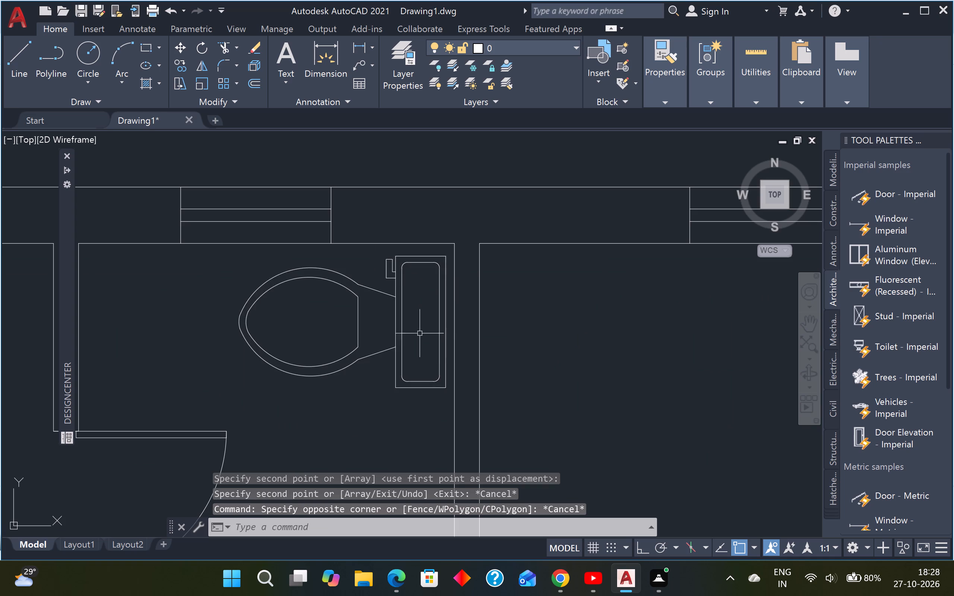
left_click(420, 333)
scroll(419, 335, "down", 4)
left_click(399, 393)
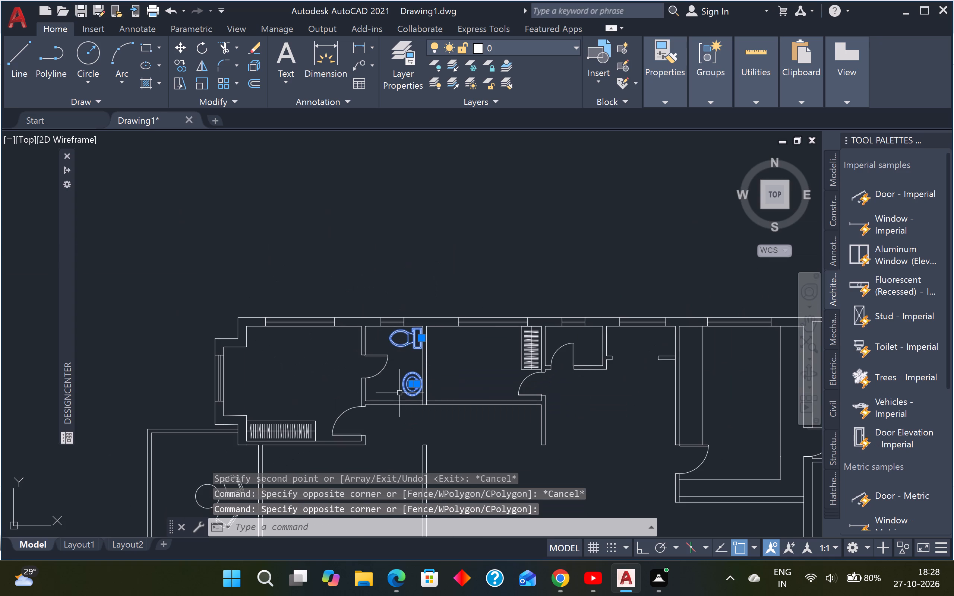
type("CO")
key("Return")
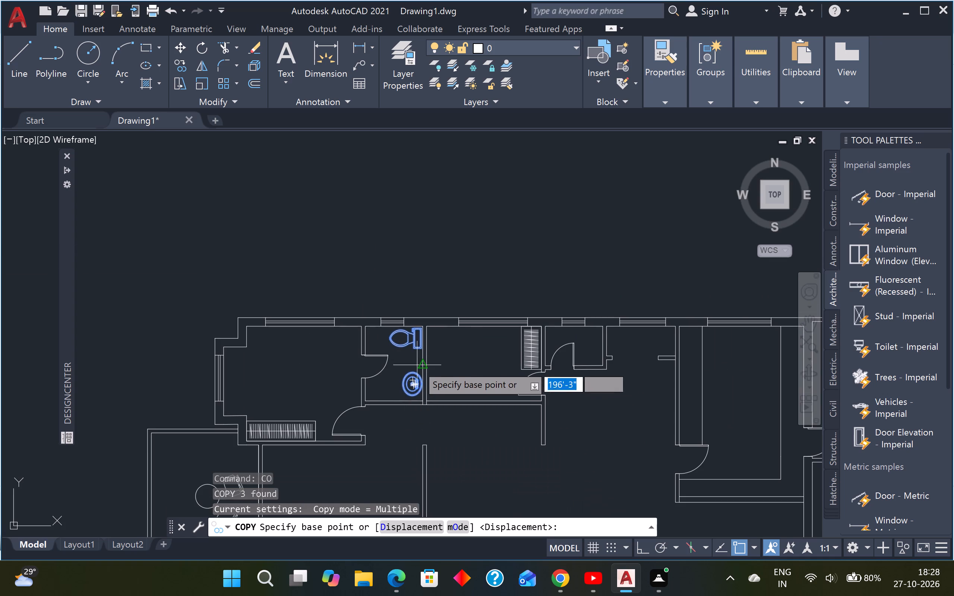
left_click(417, 360)
scroll(417, 360, "down", 4)
scroll(429, 451, "up", 1)
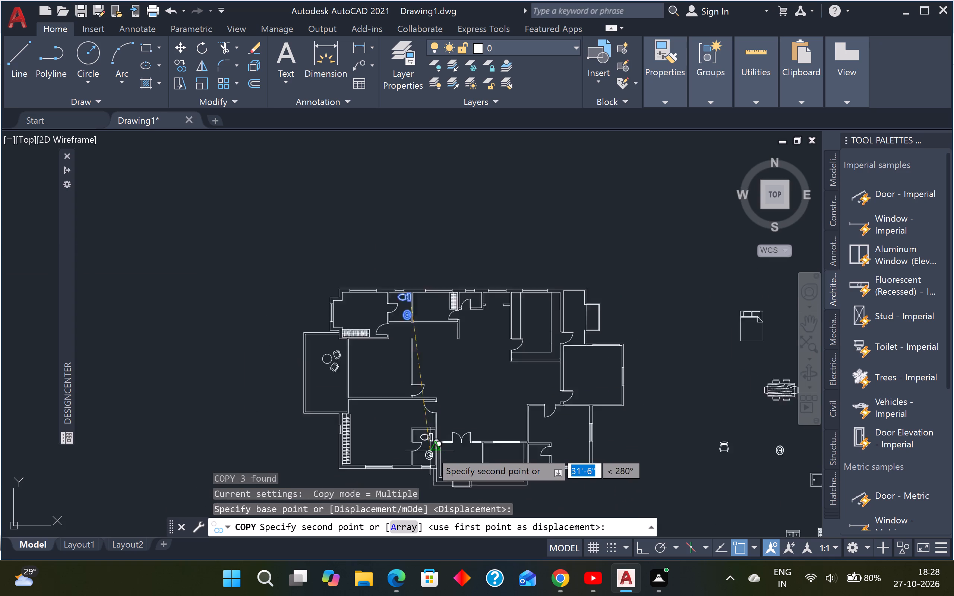
scroll(430, 451, "up", 4)
middle_click_drag(439, 439, 512, 349)
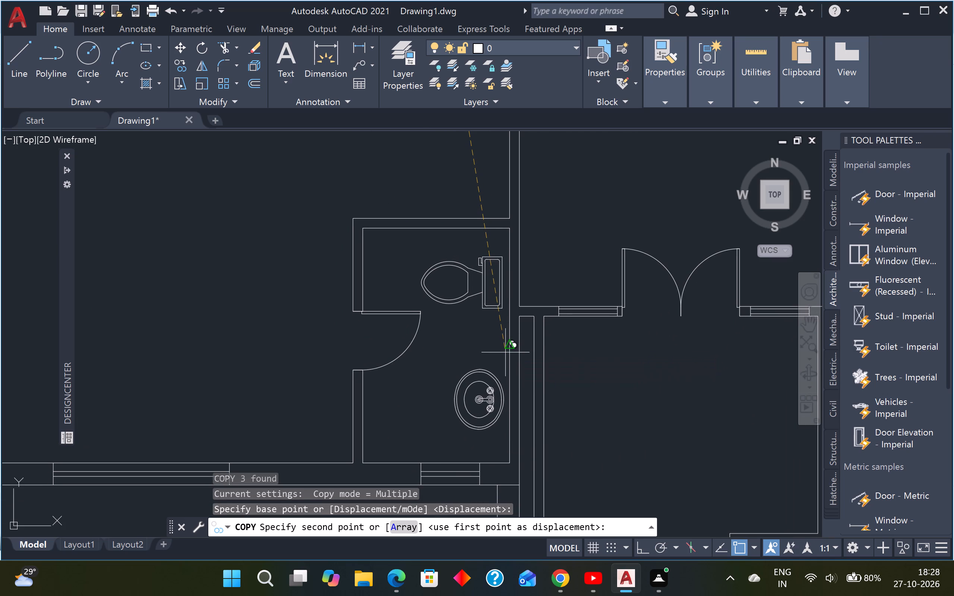
left_click(509, 358)
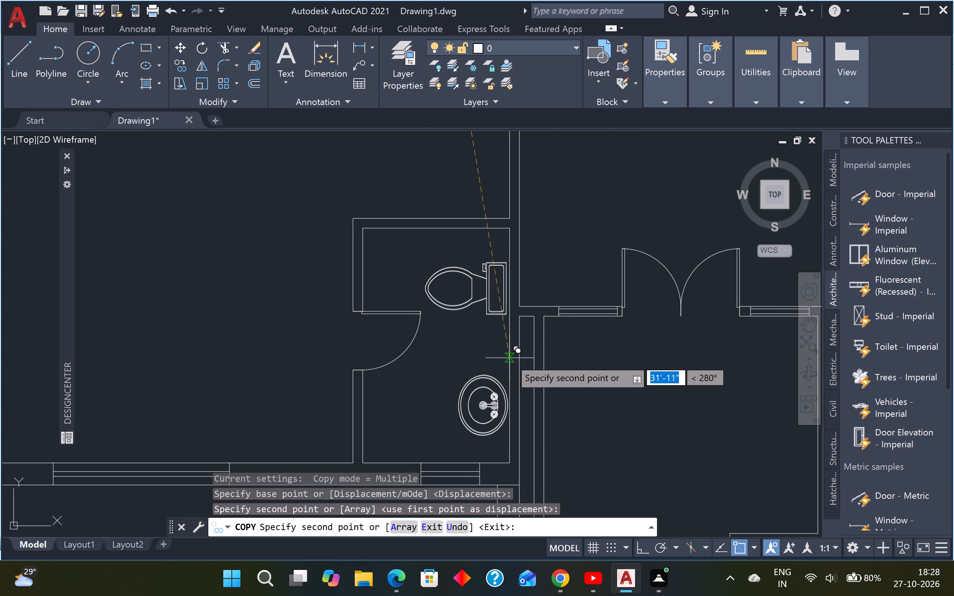
scroll(509, 358, "down", 3)
key("Escape")
Examine the whole floor plan and its remaining bathrooms to see where fixtures are still missing.
scroll(526, 339, "down", 3)
middle_click_drag(526, 337, 490, 322)
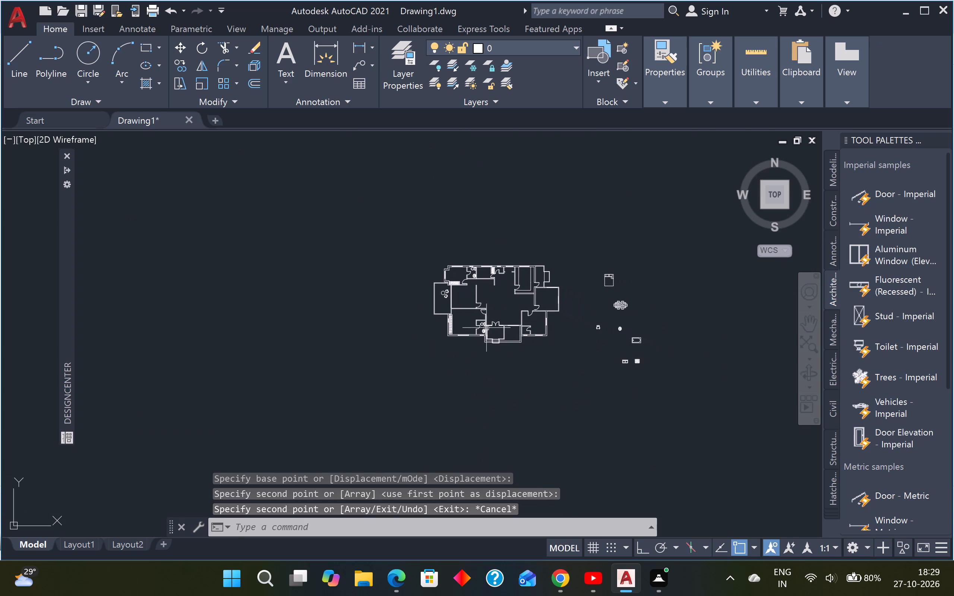
middle_click_drag(510, 310, 480, 330)
scroll(493, 305, "up", 3)
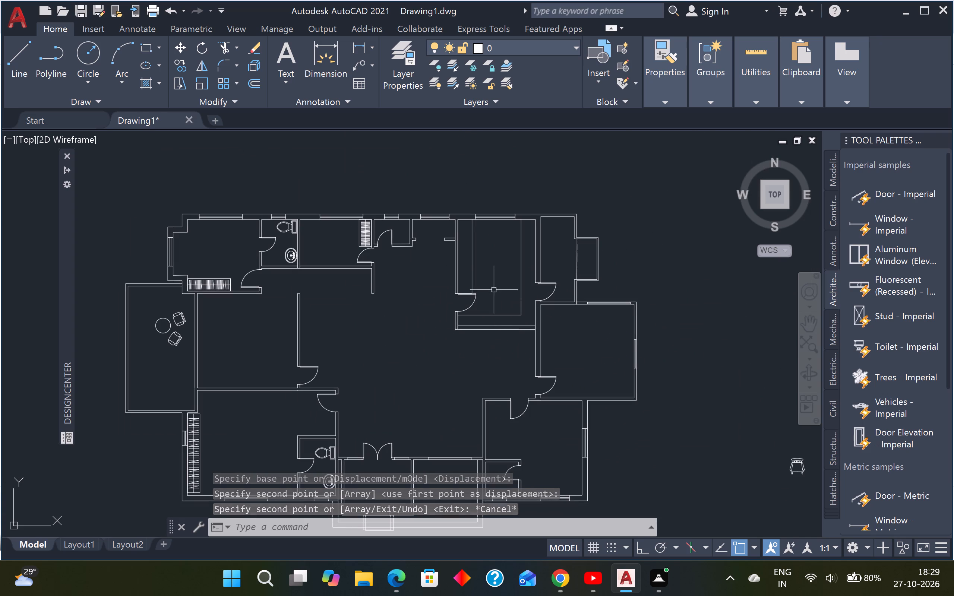
scroll(392, 310, "down", 2)
scroll(390, 352, "up", 1)
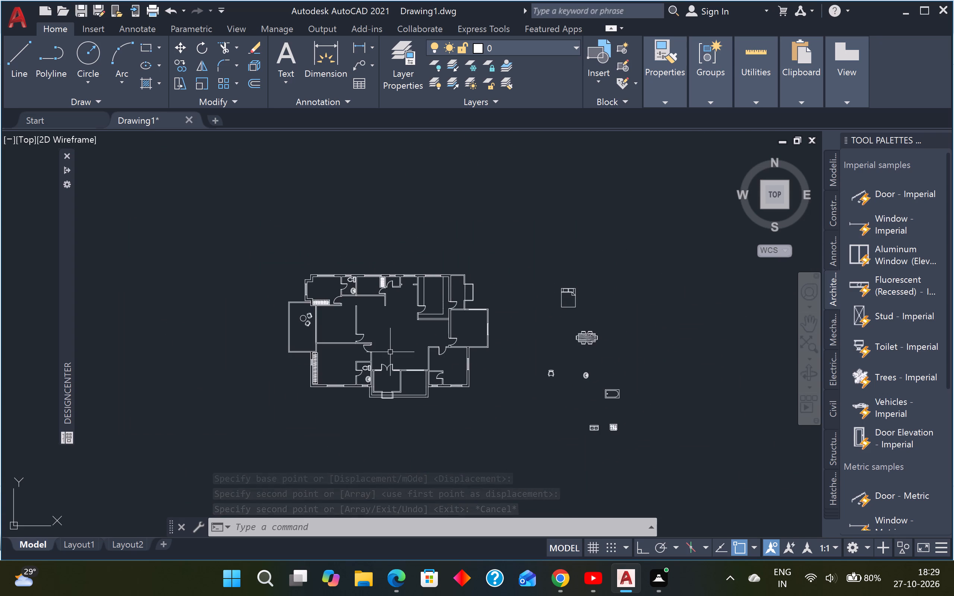
scroll(390, 352, "up", 1)
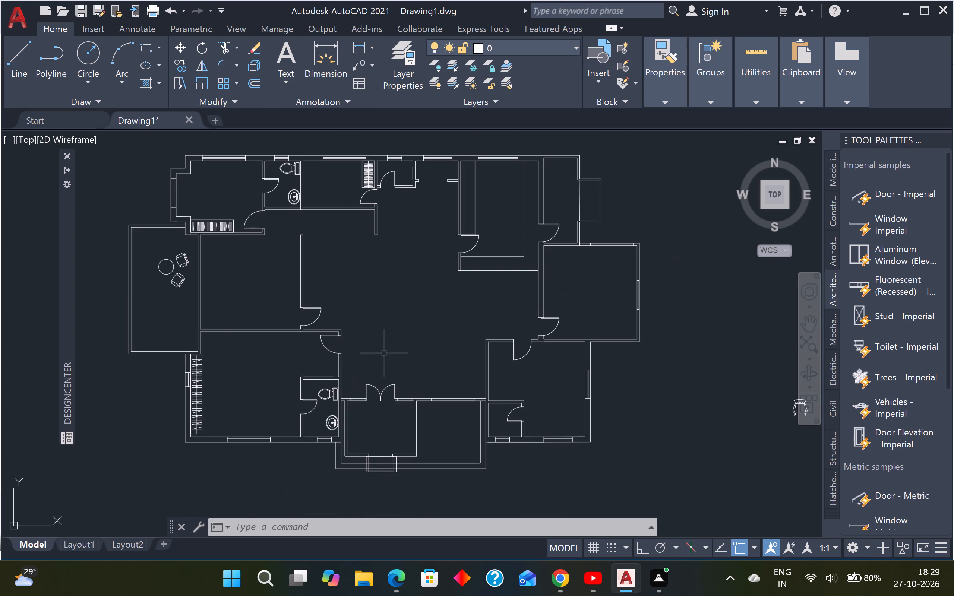
scroll(384, 353, "up", 1)
scroll(574, 428, "down", 3)
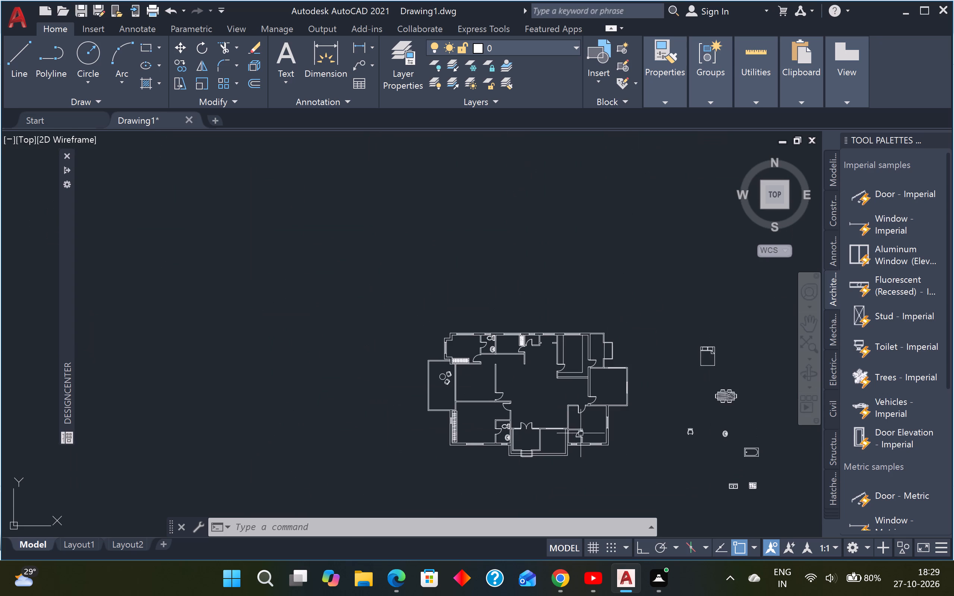
middle_click_drag(612, 464, 539, 431)
scroll(518, 418, "up", 1)
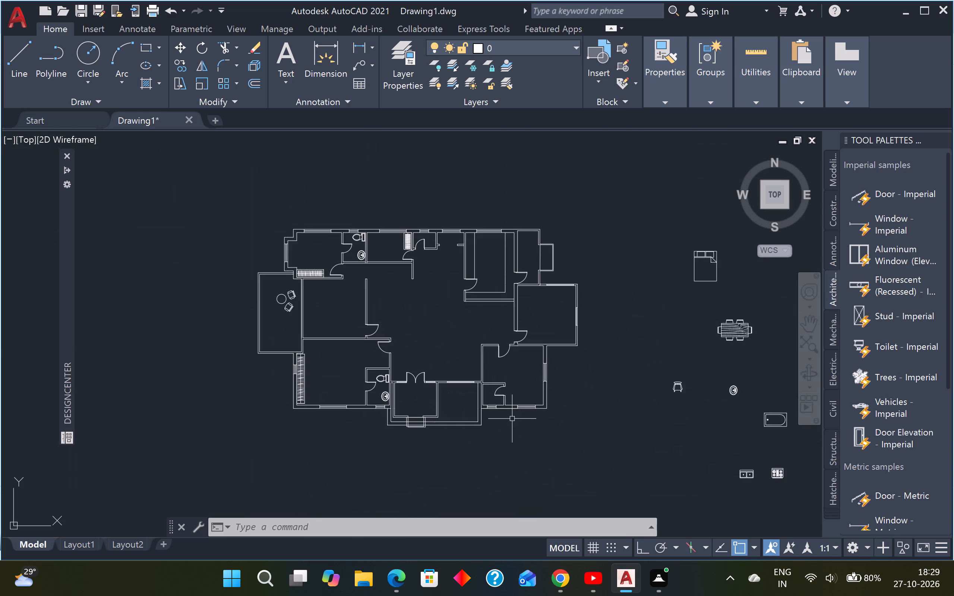
scroll(705, 402, "up", 1)
scroll(705, 402, "down", 3)
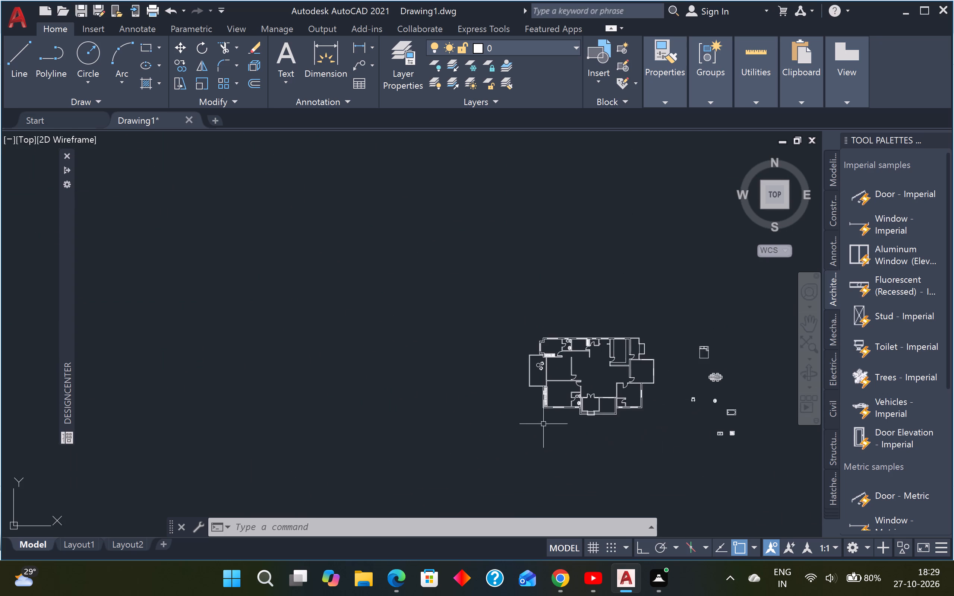
Copy the southwest bathroom's toilet and oval sink to the empty area just outside the plan's southeast corner.
scroll(579, 418, "up", 3)
scroll(568, 378, "up", 2)
left_click(576, 260)
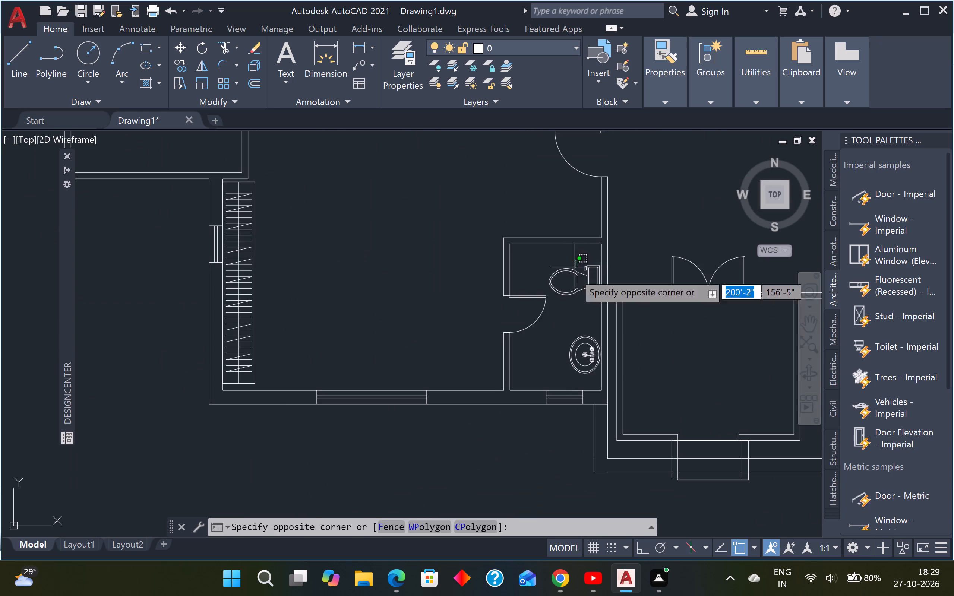
left_click(565, 373)
key("c")
key("o")
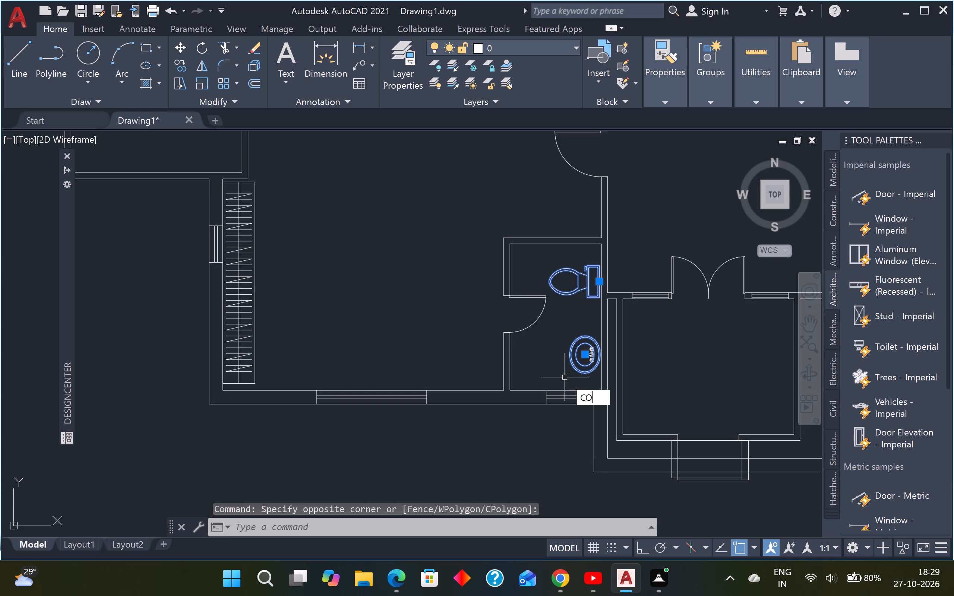
key("Return")
left_click(583, 311)
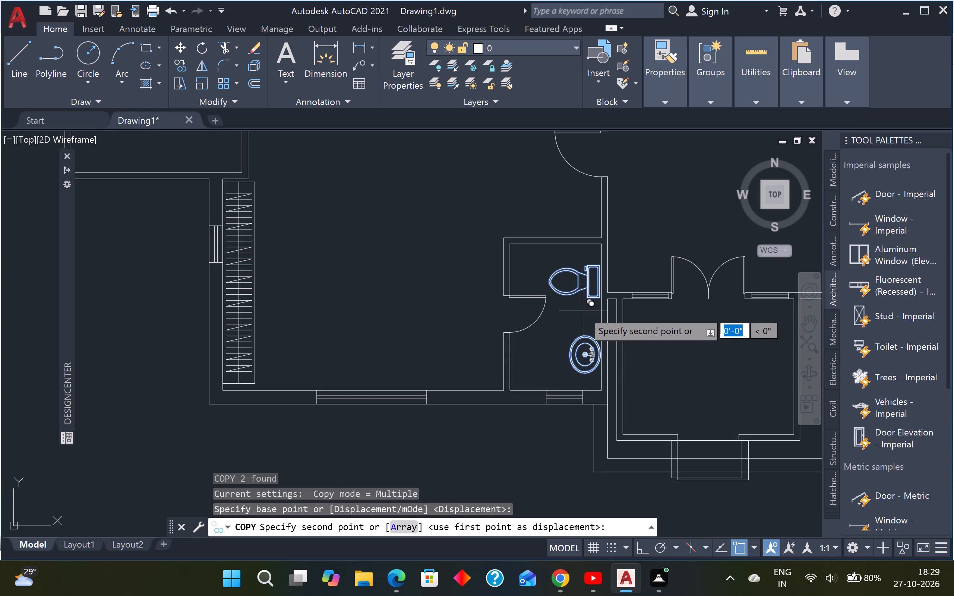
scroll(583, 311, "down", 4)
middle_click_drag(585, 320, 520, 327)
left_click(646, 339)
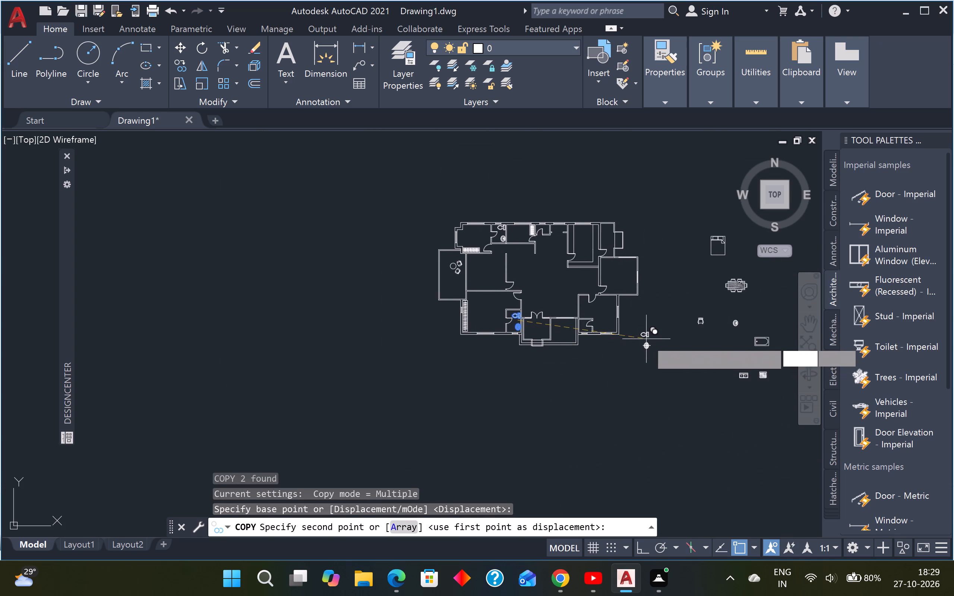
key("Escape")
Rotate the loose toilet copy outside the southeast corner by 270 degrees so its tank faces south.
scroll(641, 339, "up", 3)
left_click(685, 292)
left_click(617, 339)
key("r")
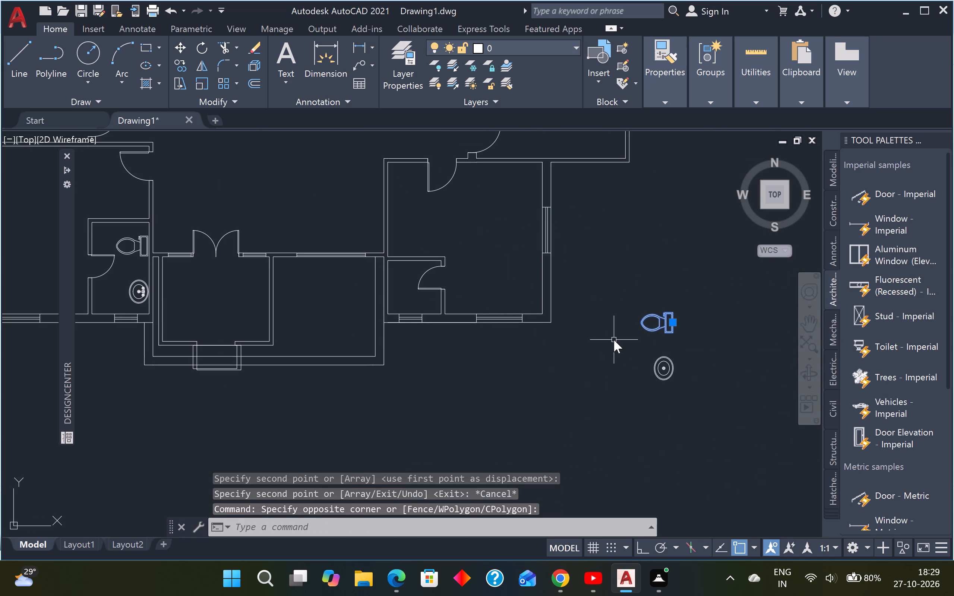
key("o")
key("Return")
scroll(668, 308, "up", 3)
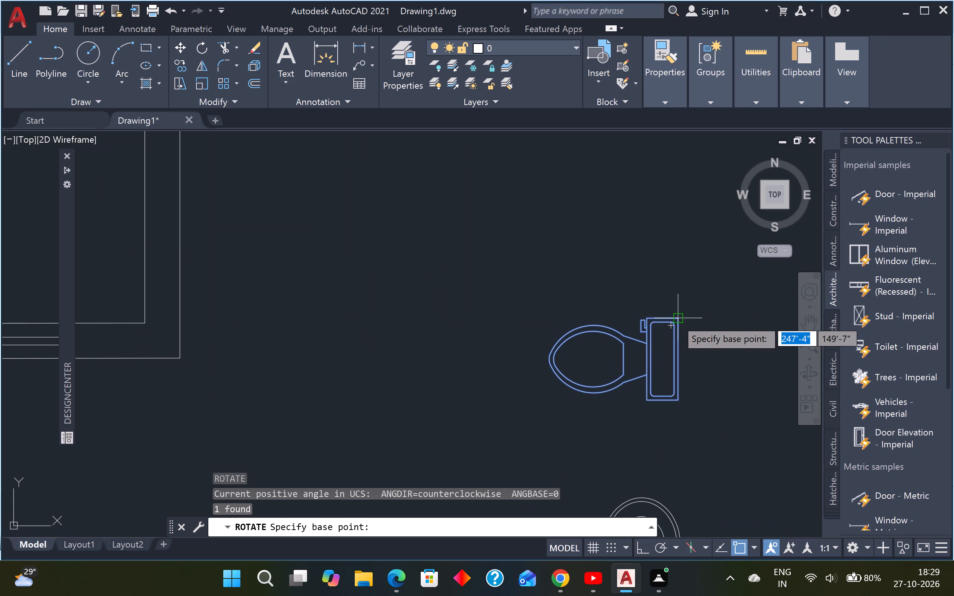
left_click(676, 318)
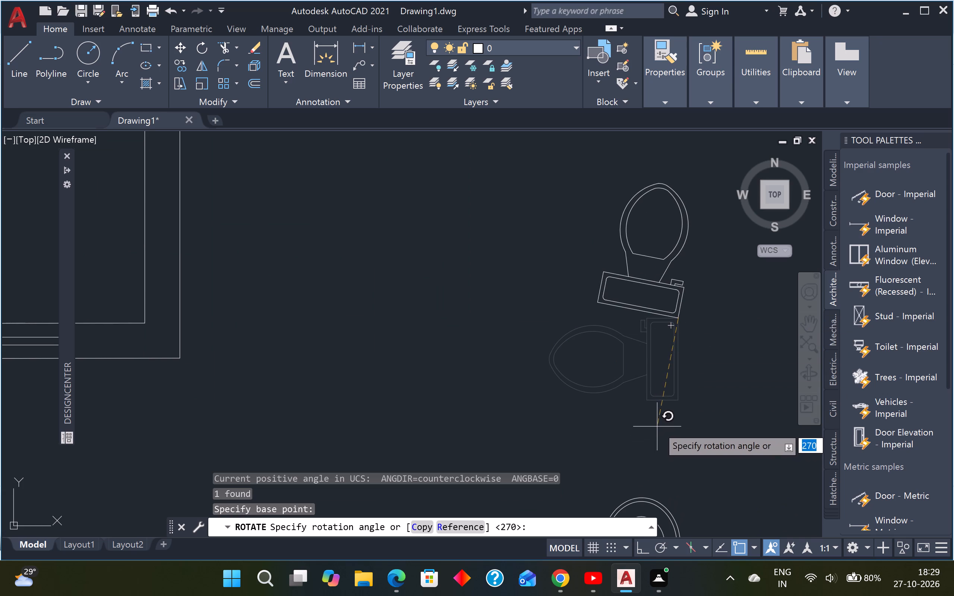
key("F8")
left_click(667, 416)
key("Escape")
Copy the rotated toilet into the southeast bathroom, with its tank beside the south wall near the west corner.
left_click(686, 293)
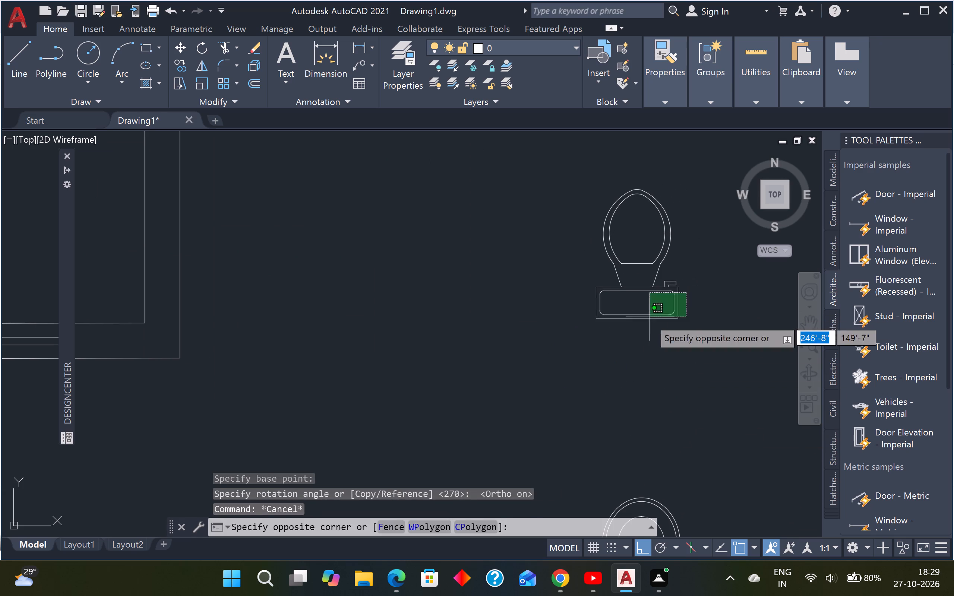
left_click(648, 318)
key("c")
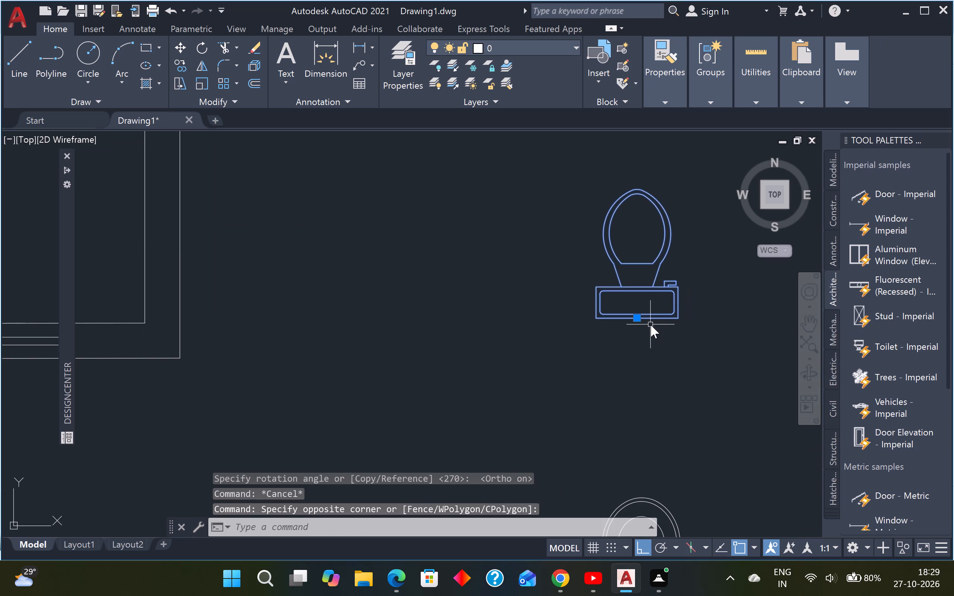
key("o")
key("Return")
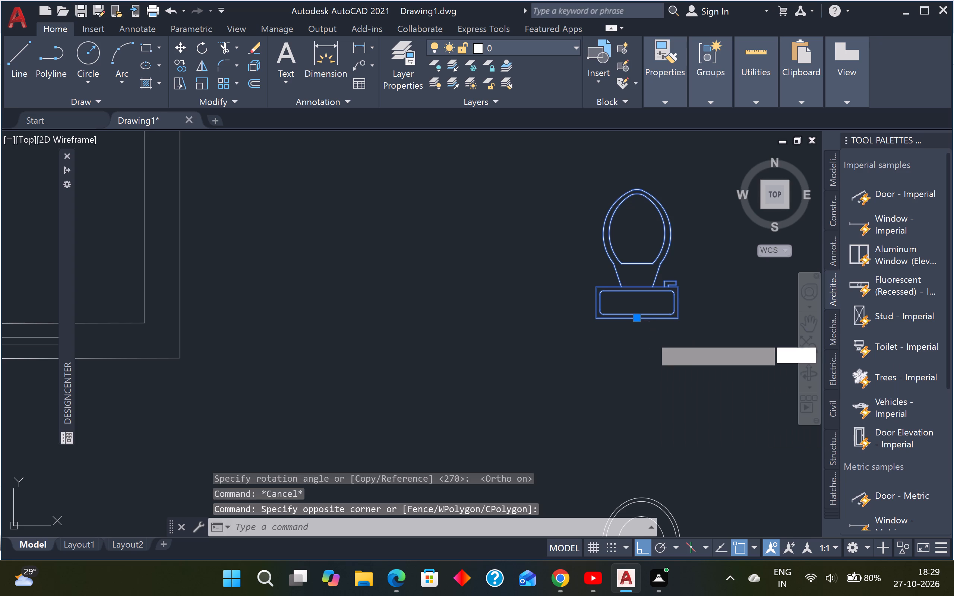
left_click(640, 304)
scroll(644, 310, "down", 4)
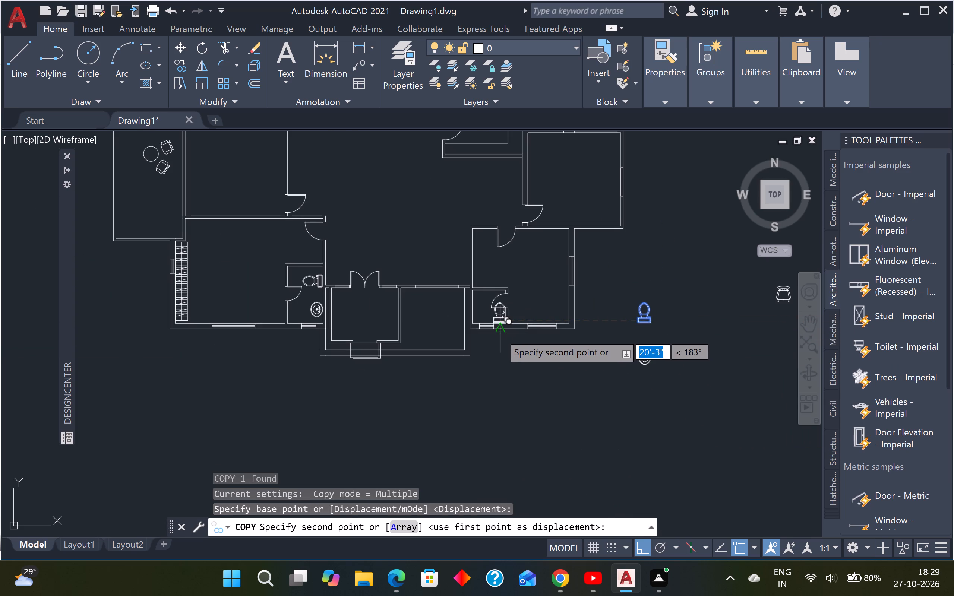
key("F8")
scroll(489, 318, "up", 4)
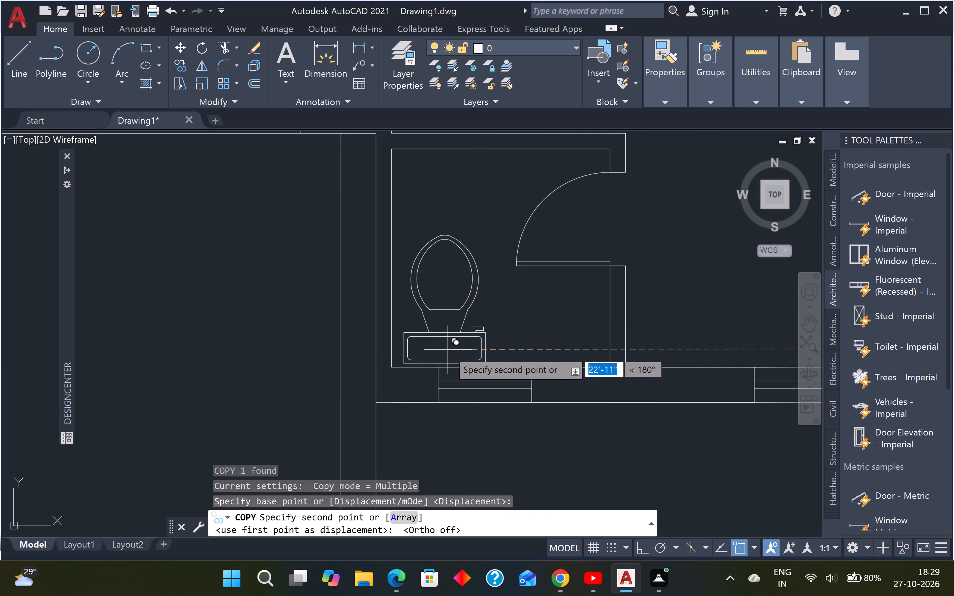
left_click(448, 350)
scroll(487, 343, "down", 3)
key("Escape")
Rotate the original oval sink with its faucet, east of the plan, by 90 degrees so the faucet faces north.
scroll(749, 400, "up", 1)
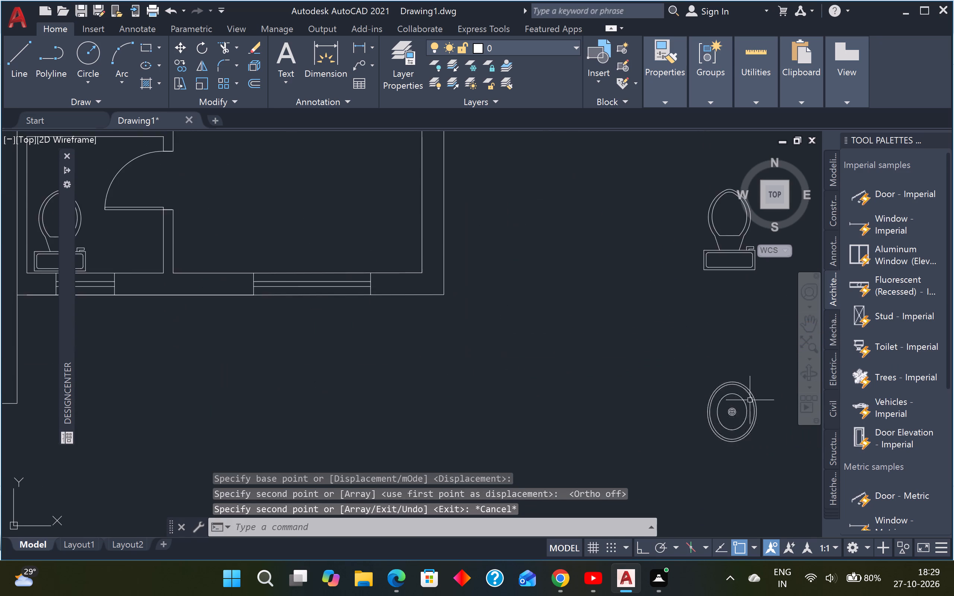
scroll(750, 400, "up", 2)
middle_click_drag(748, 375, 644, 360)
scroll(664, 342, "down", 6)
middle_click_drag(702, 398, 536, 410)
scroll(632, 378, "up", 1)
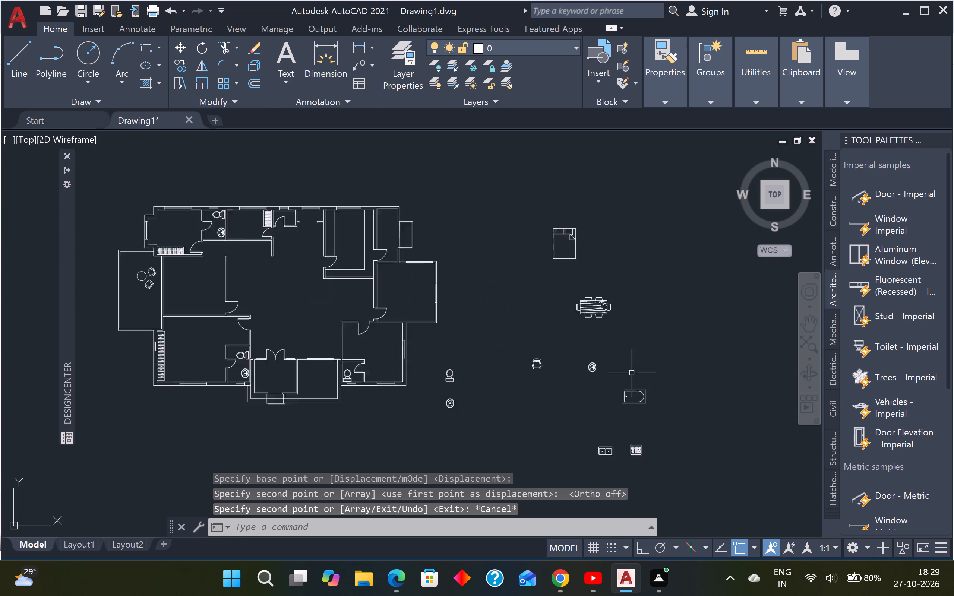
scroll(632, 371, "up", 2)
left_click(559, 335)
left_click(495, 402)
type("RO")
key("Return")
scroll(565, 348, "up", 2)
left_click(491, 359)
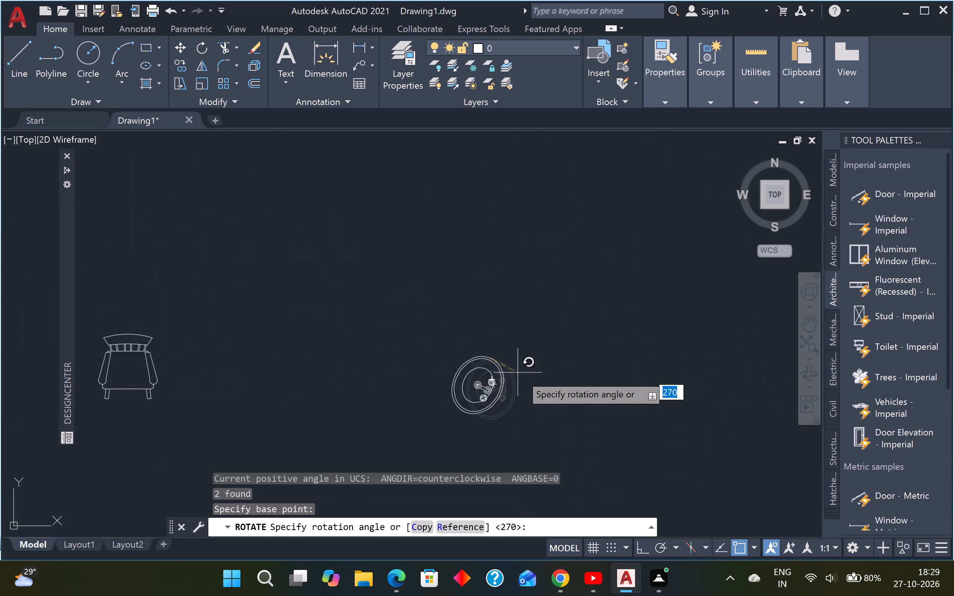
key("F8")
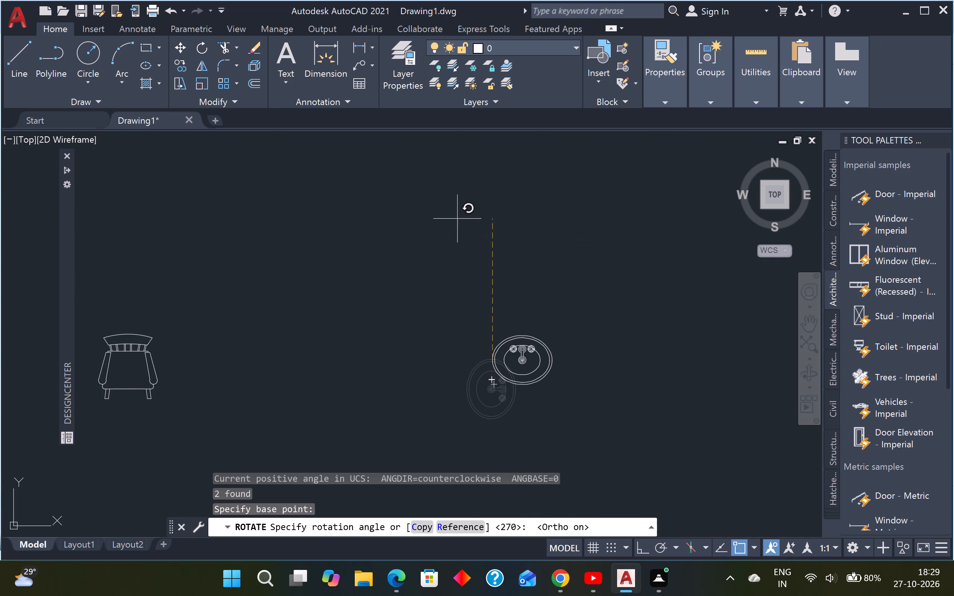
left_click(476, 225)
key("Escape")
key("Escape")
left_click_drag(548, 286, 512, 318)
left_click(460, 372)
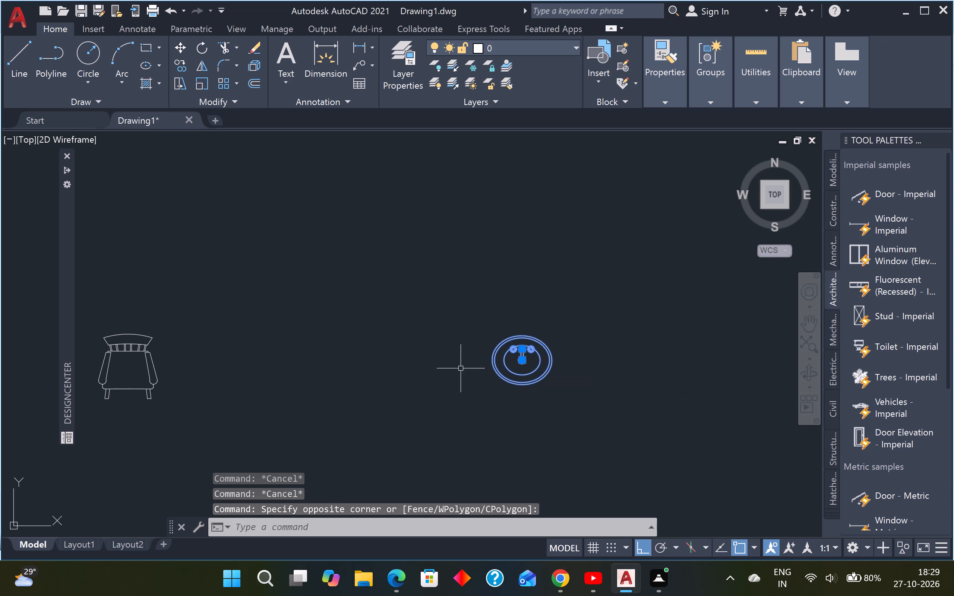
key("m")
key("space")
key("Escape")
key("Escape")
Copy the rotated oval sink with its faucet into the southeast bathroom, beside the north wall above the toilet.
left_click_drag(560, 310, 555, 316)
left_click(430, 408)
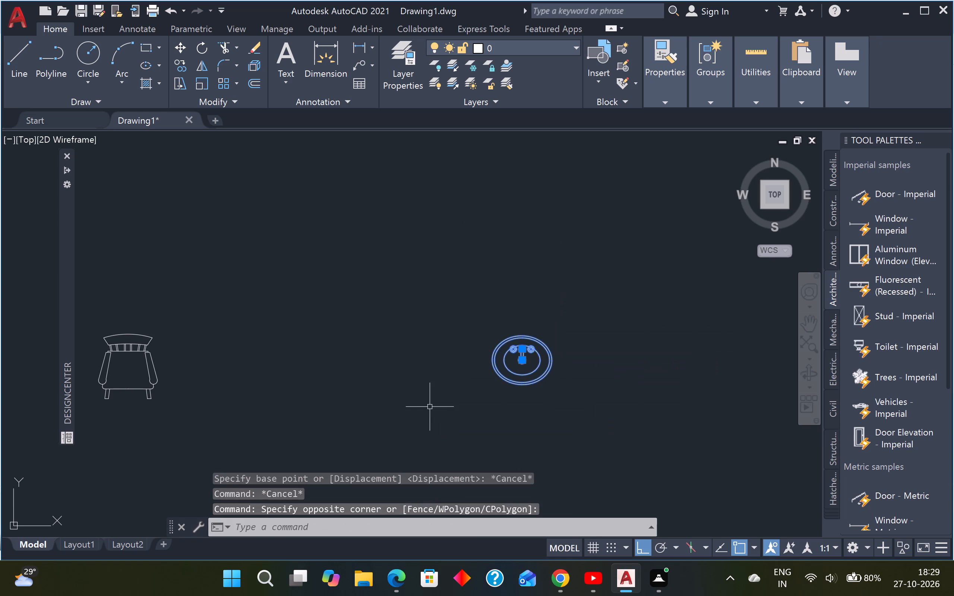
key("c")
key("o")
key("space")
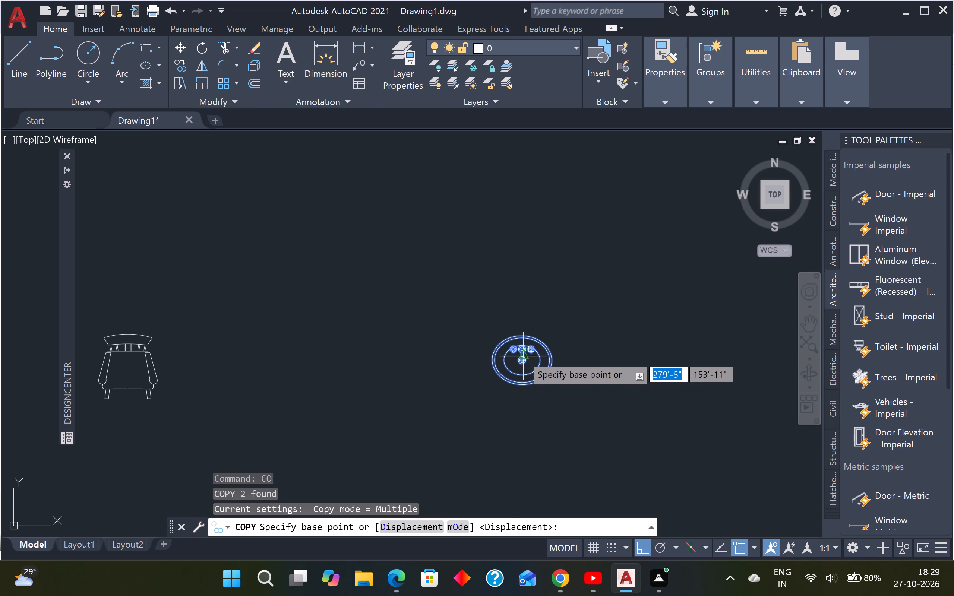
left_click(522, 355)
scroll(519, 357, "down", 3)
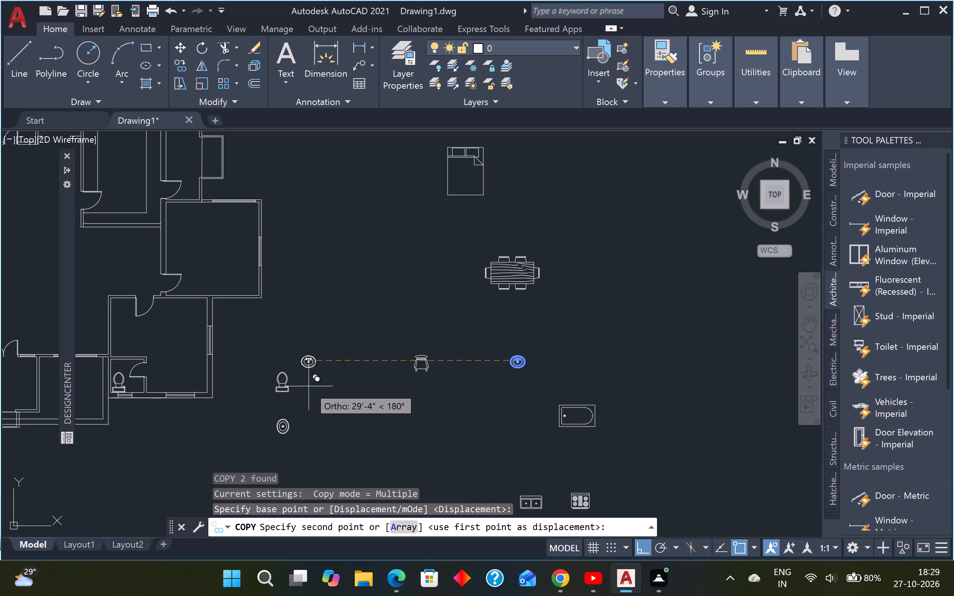
key("F8")
middle_click_drag(325, 401, 508, 427)
scroll(297, 398, "up", 2)
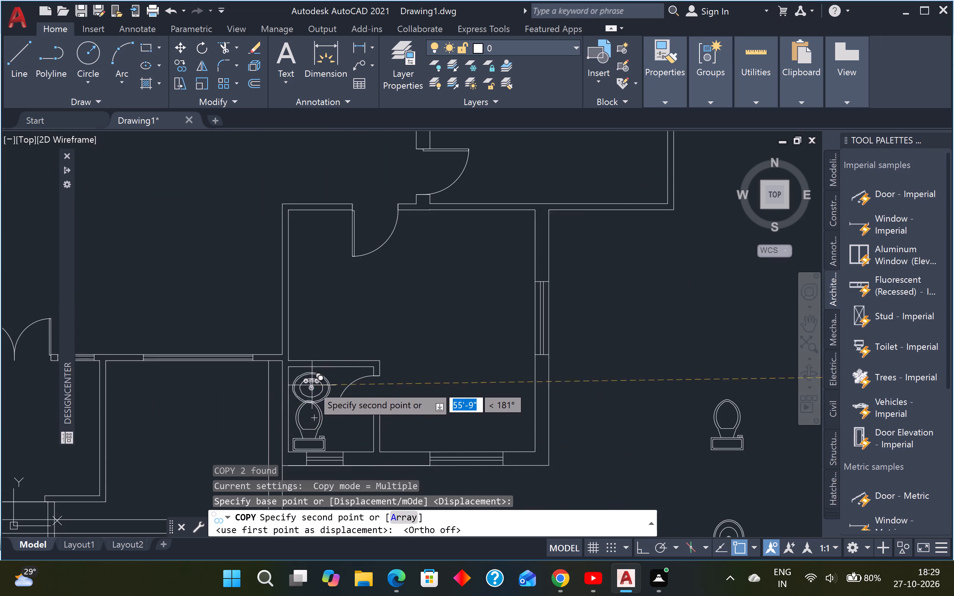
scroll(312, 385, "up", 4)
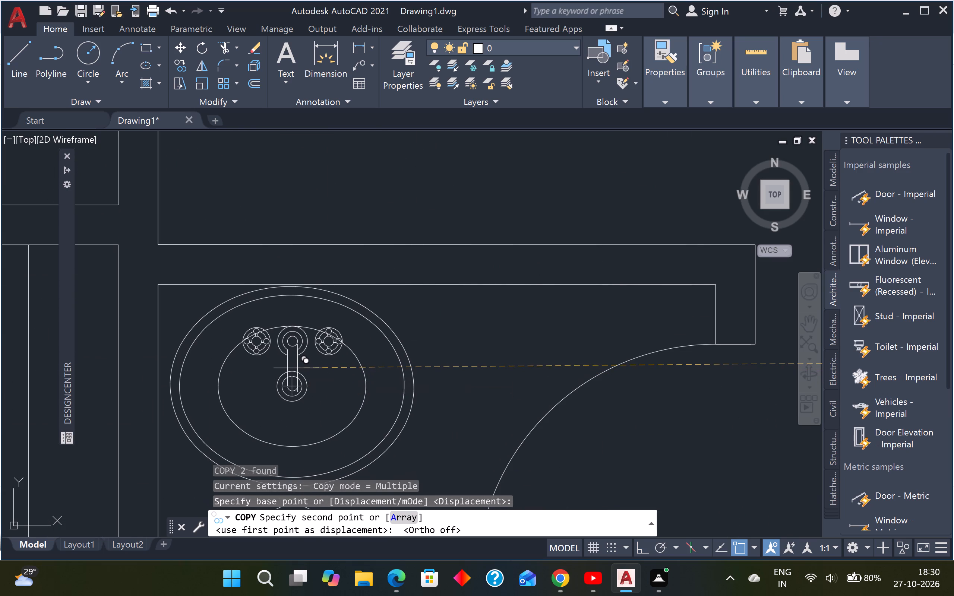
left_click(297, 368)
scroll(333, 372, "down", 1)
key("Escape")
Scale the southeast bathroom's sink and faucet down to slightly more than half their size.
scroll(352, 411, "down", 3)
scroll(348, 415, "up", 3)
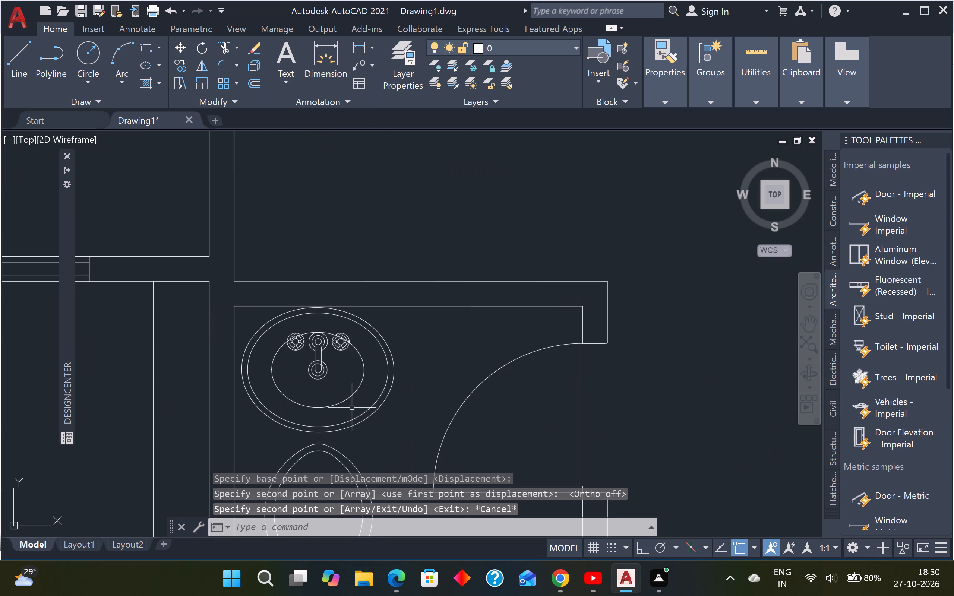
scroll(351, 335, "up", 3)
left_click(351, 324)
left_click(289, 392)
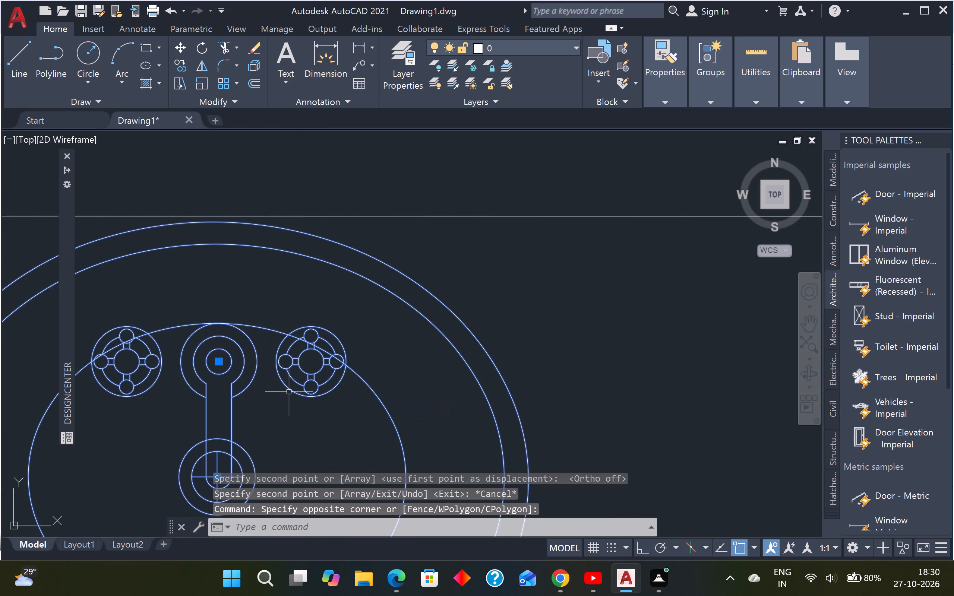
key("s")
key("c")
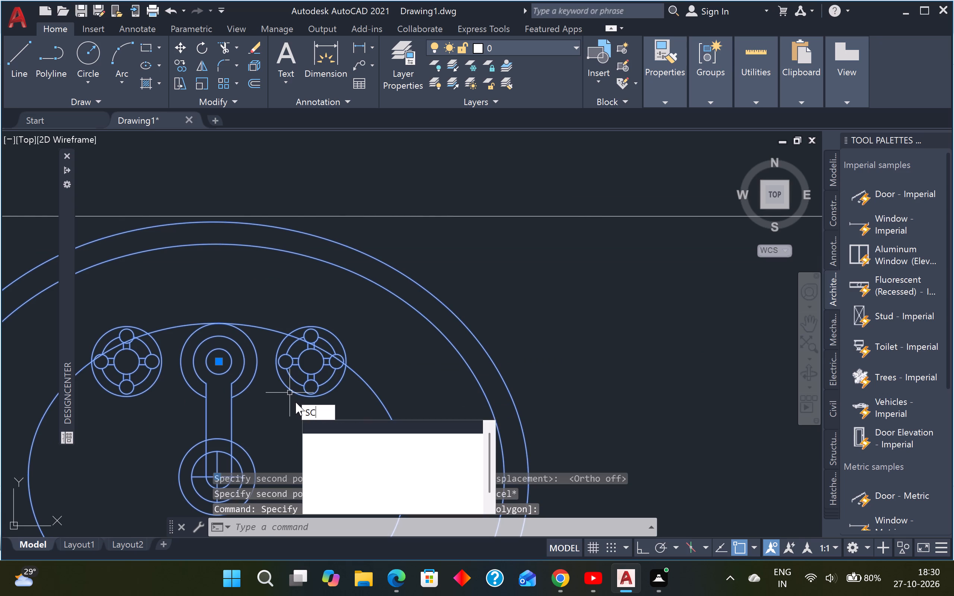
key("space")
scroll(364, 361, "down", 4)
scroll(322, 410, "up", 2)
left_click(293, 424)
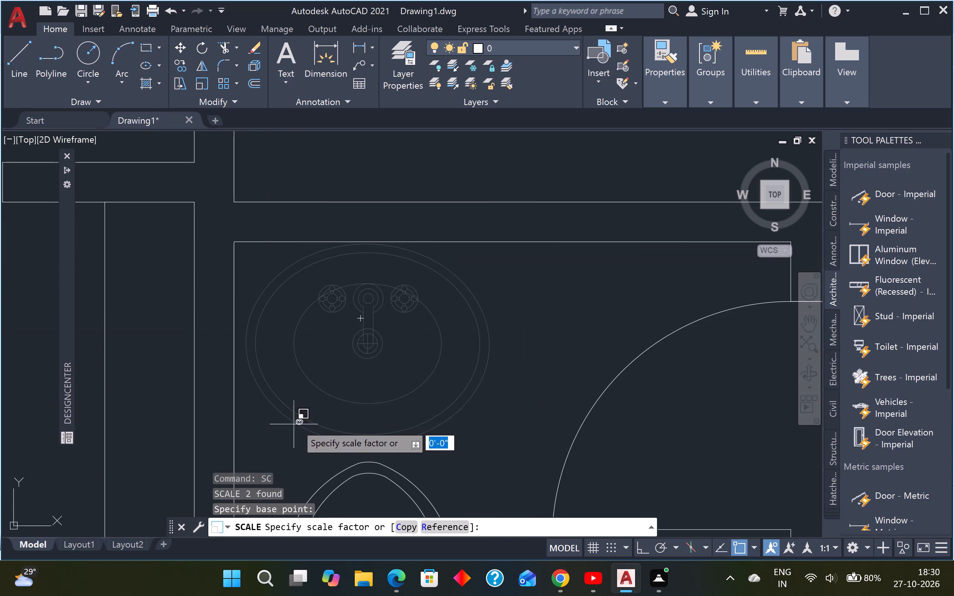
left_click(340, 370)
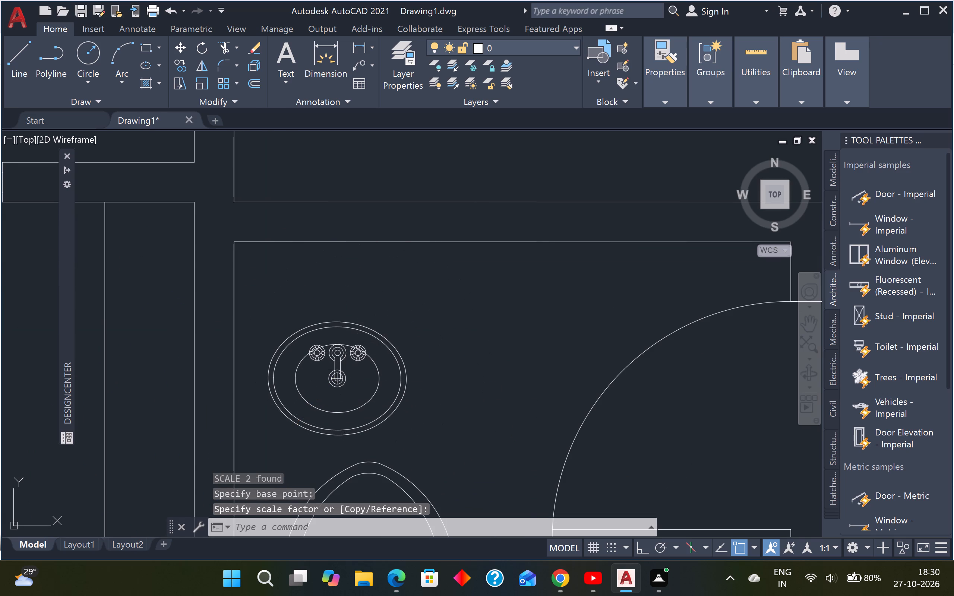
Move the reduced sink and faucet into the southeast bathroom's northwest corner, close to the north wall.
left_click(385, 317)
left_click(322, 398)
type("M")
key("space")
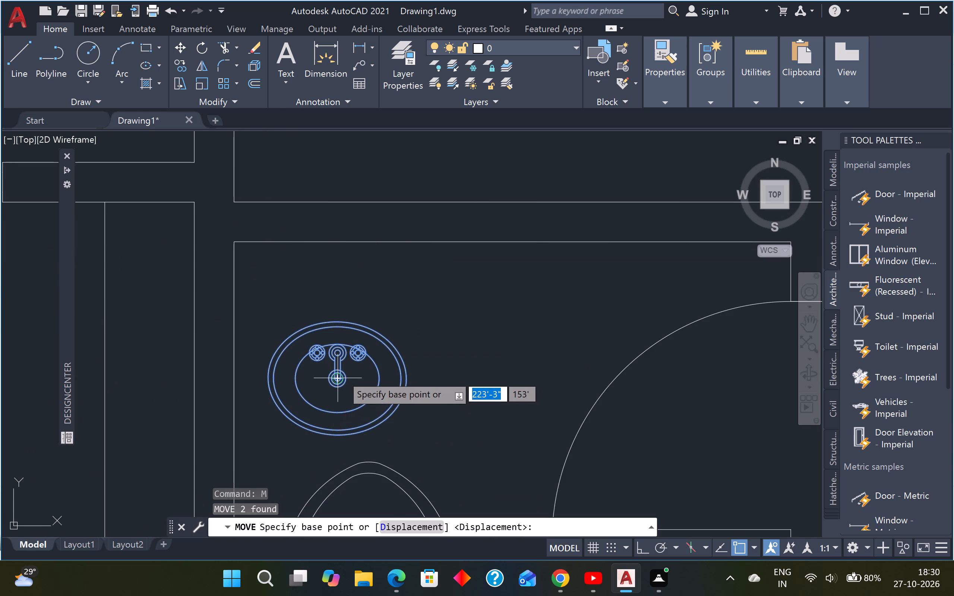
left_click(341, 374)
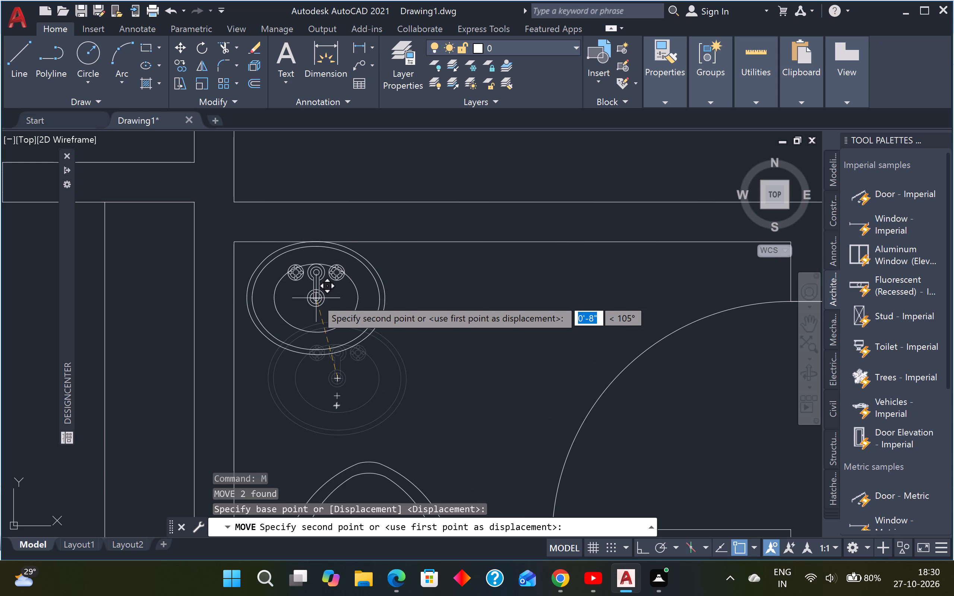
left_click(315, 301)
key("Escape")
scroll(343, 334, "down", 2)
scroll(349, 371, "up", 2)
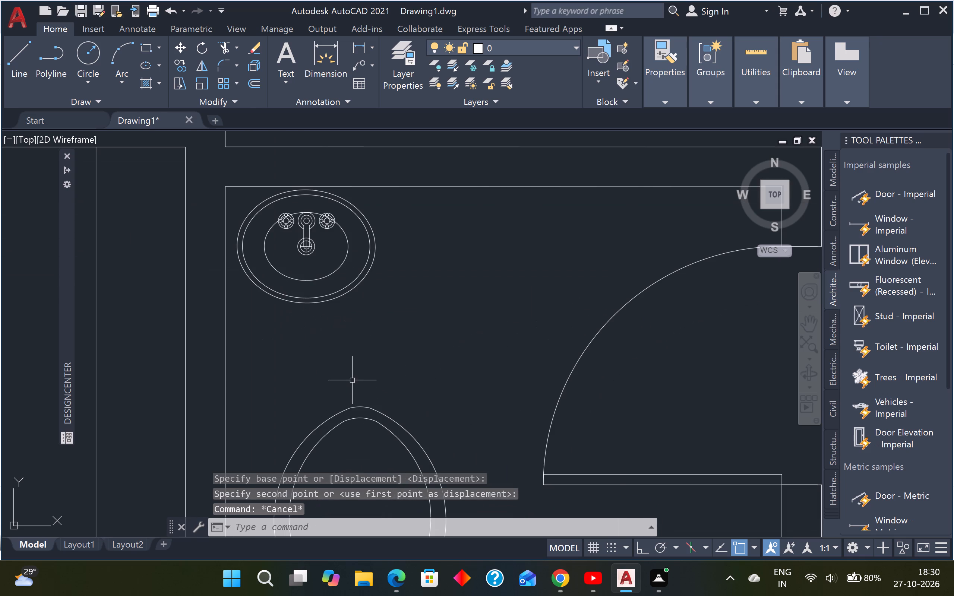
Measure the gap between the southeast bathroom's sink and toilet with a linear dimension, without placing it.
key("d")
key("l")
key("i")
key("space")
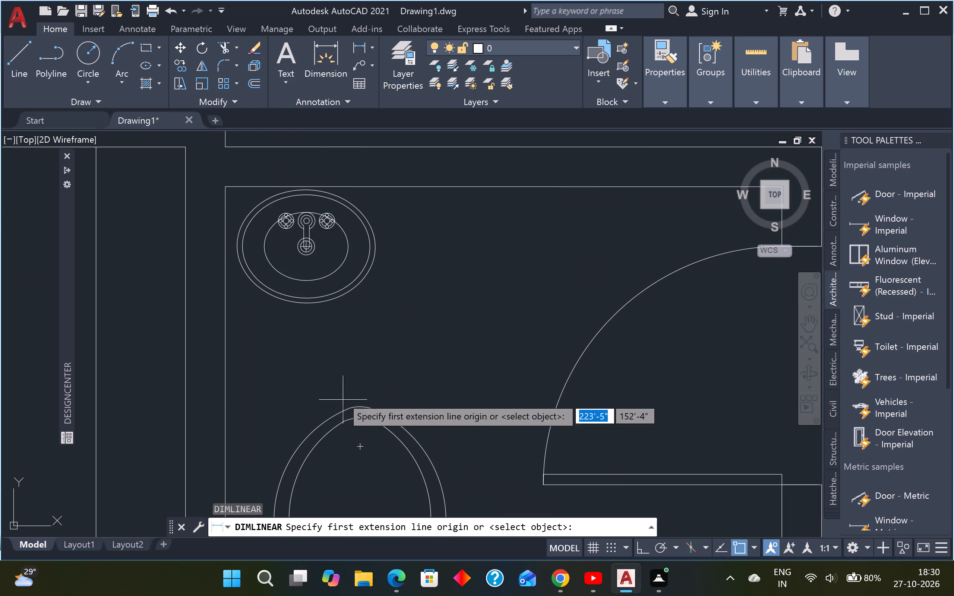
left_click(333, 298)
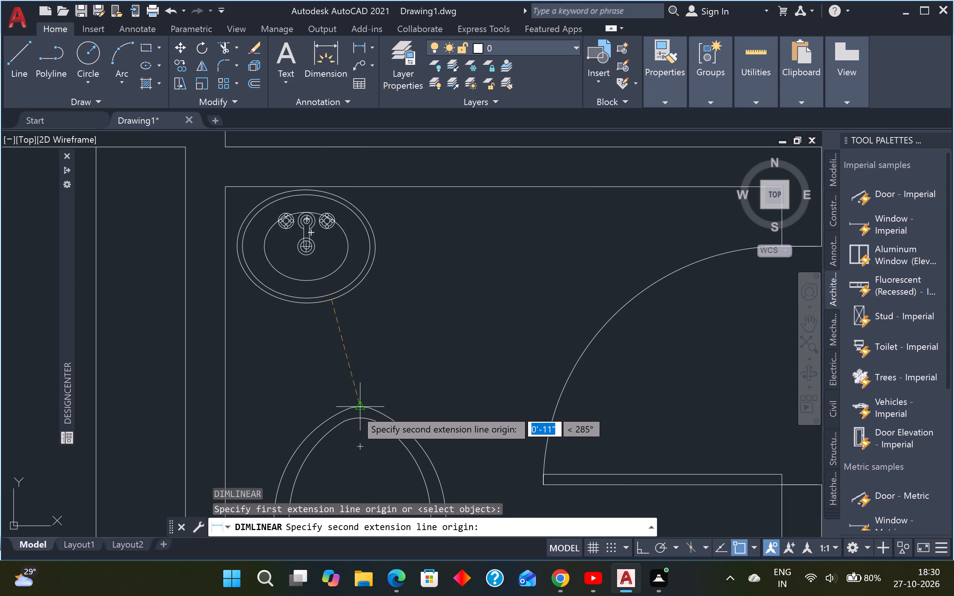
left_click(356, 409)
scroll(440, 361, "down", 3)
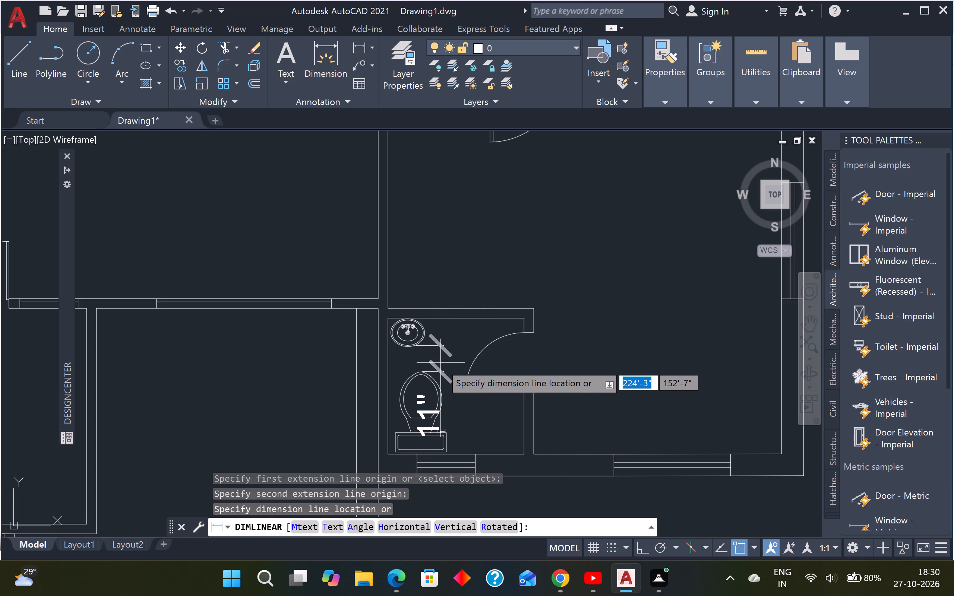
scroll(440, 363, "up", 1)
key("Escape")
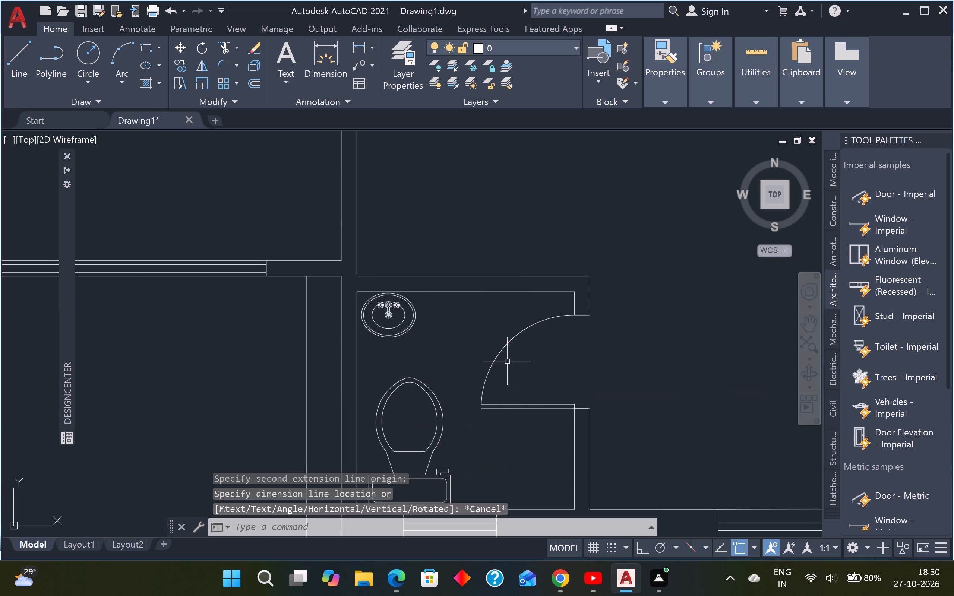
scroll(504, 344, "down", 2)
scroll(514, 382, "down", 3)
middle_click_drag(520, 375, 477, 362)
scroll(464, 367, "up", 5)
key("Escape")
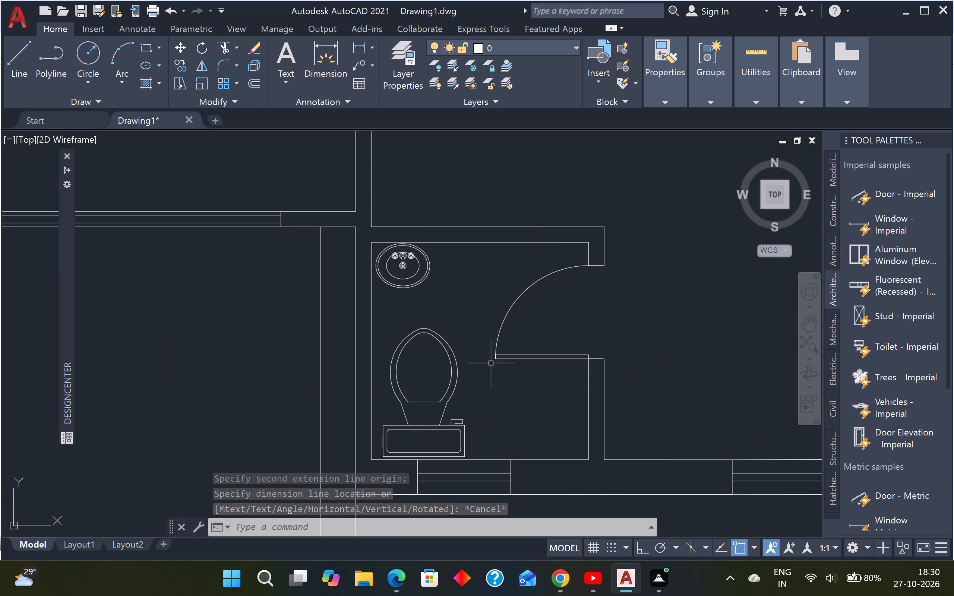
Rotate the spare toilet outside the plan by 180 degrees about the front tip of its bowl.
key("Escape")
scroll(498, 368, "down", 3)
scroll(555, 366, "down", 1)
scroll(488, 337, "down", 2)
middle_click_drag(471, 330, 467, 375)
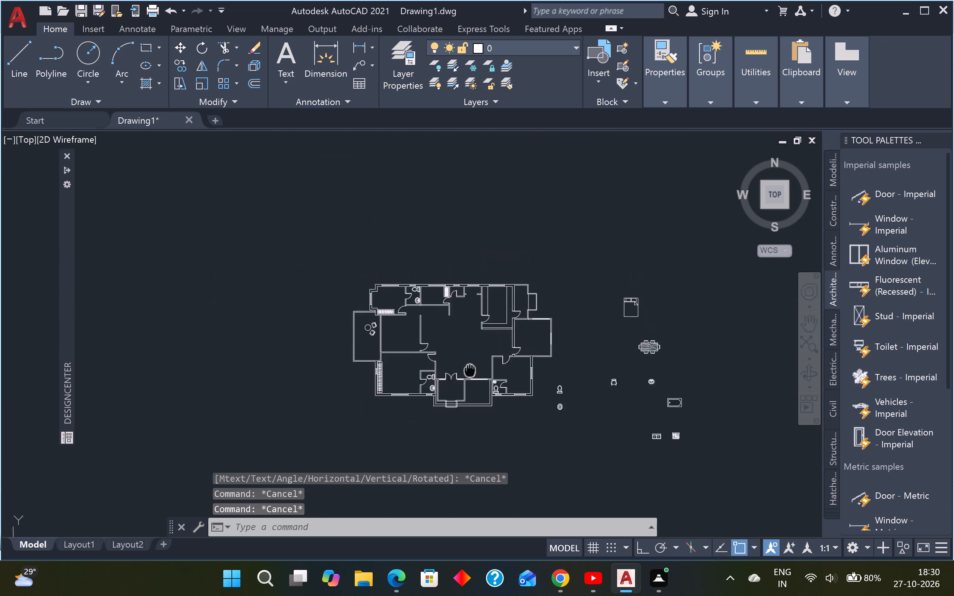
middle_click_drag(467, 375, 459, 384)
scroll(444, 309, "up", 6)
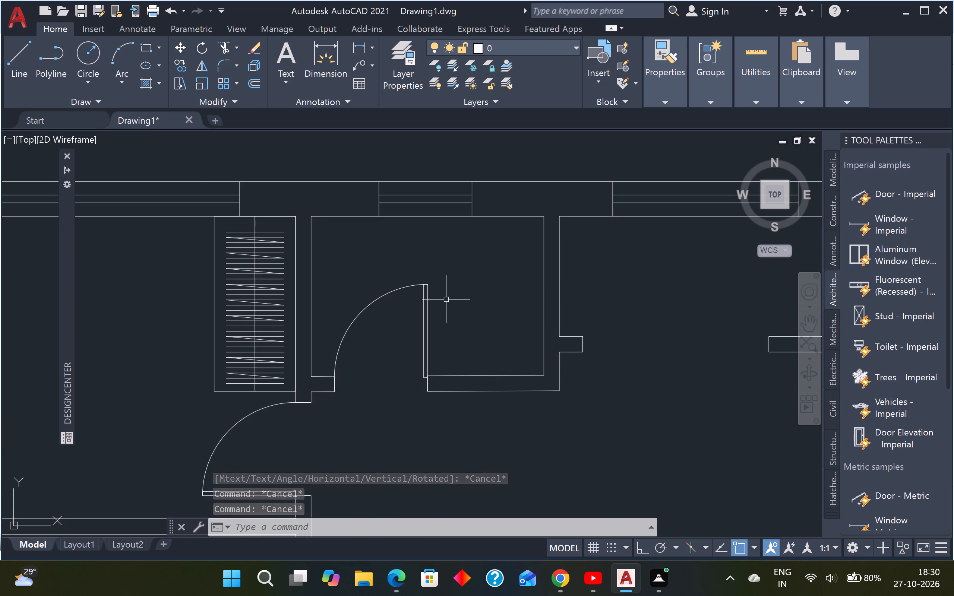
left_click(426, 302)
key("Escape")
scroll(463, 340, "down", 5)
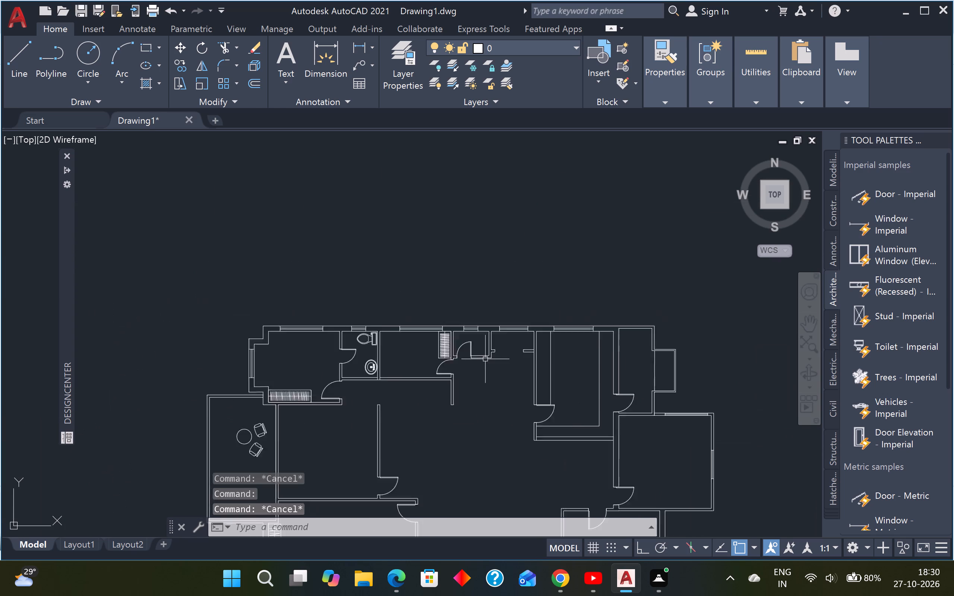
scroll(498, 394, "down", 2)
middle_click_drag(491, 406, 438, 359)
scroll(533, 412, "up", 3)
scroll(445, 373, "up", 1)
scroll(446, 370, "down", 2)
scroll(406, 376, "up", 3)
left_click_drag(494, 261, 489, 267)
left_click(406, 373)
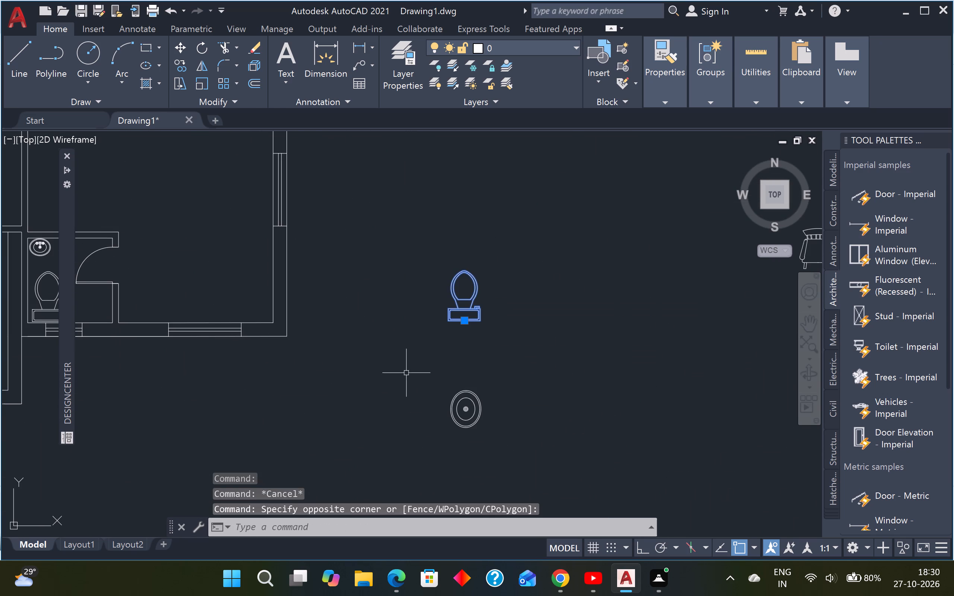
type("RO")
key("Return")
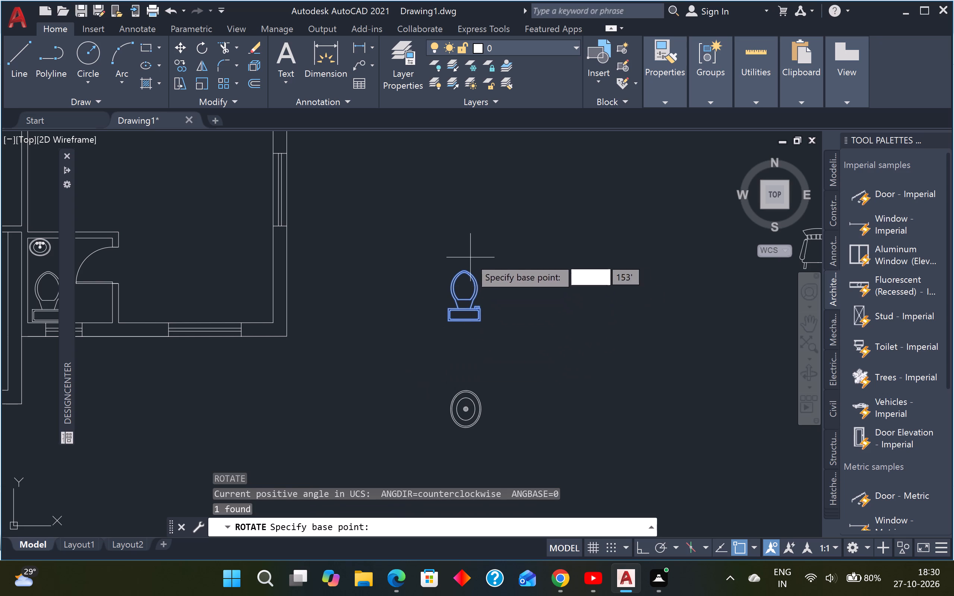
left_click(462, 272)
key("F8")
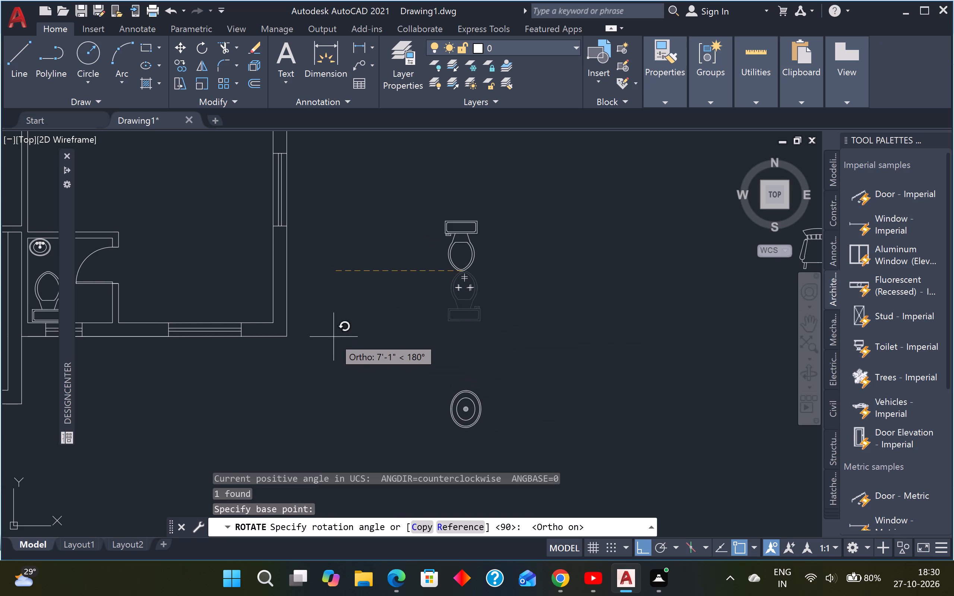
left_click(335, 316)
key("Escape")
Move the rotated toilet into the small north bathroom's northeast corner, with its tank against the north wall.
left_click(474, 213)
left_click_drag(419, 287, 423, 288)
type("M")
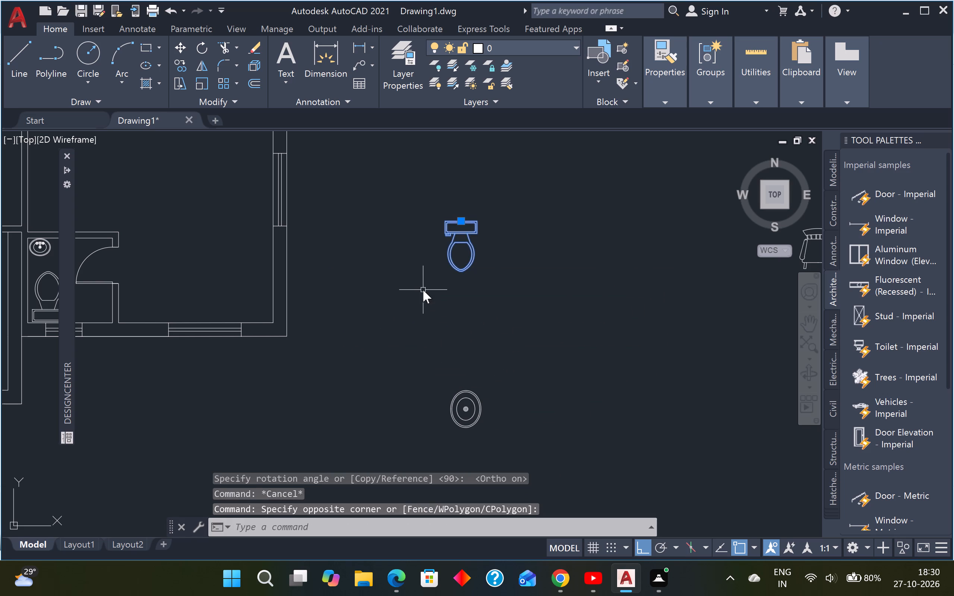
key("space")
scroll(455, 254, "up", 3)
left_click(465, 258)
scroll(469, 259, "down", 3)
scroll(440, 293, "down", 3)
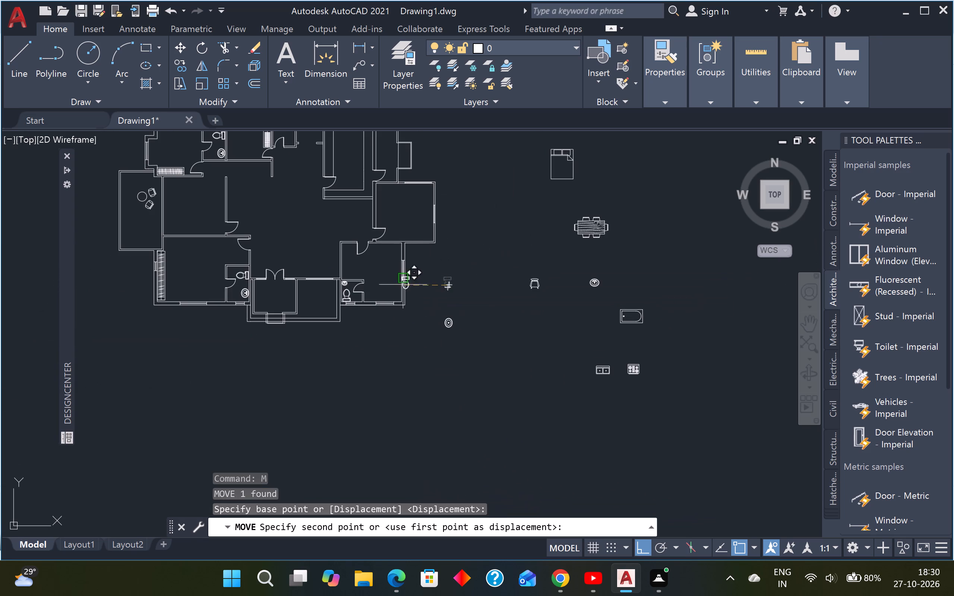
key("F8")
middle_click_drag(398, 250, 395, 544)
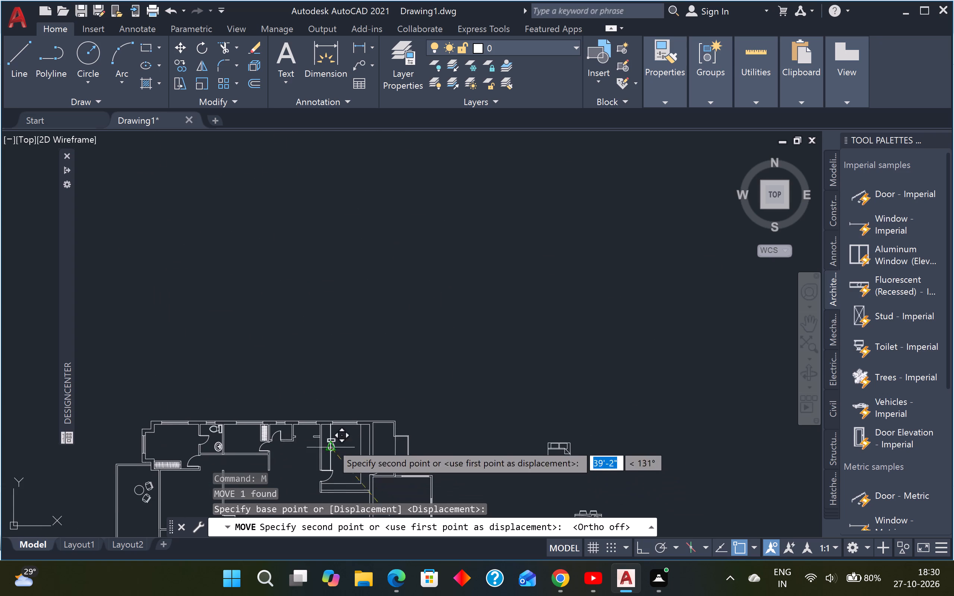
scroll(290, 435, "up", 2)
middle_click_drag(311, 437, 458, 413)
scroll(420, 406, "up", 3)
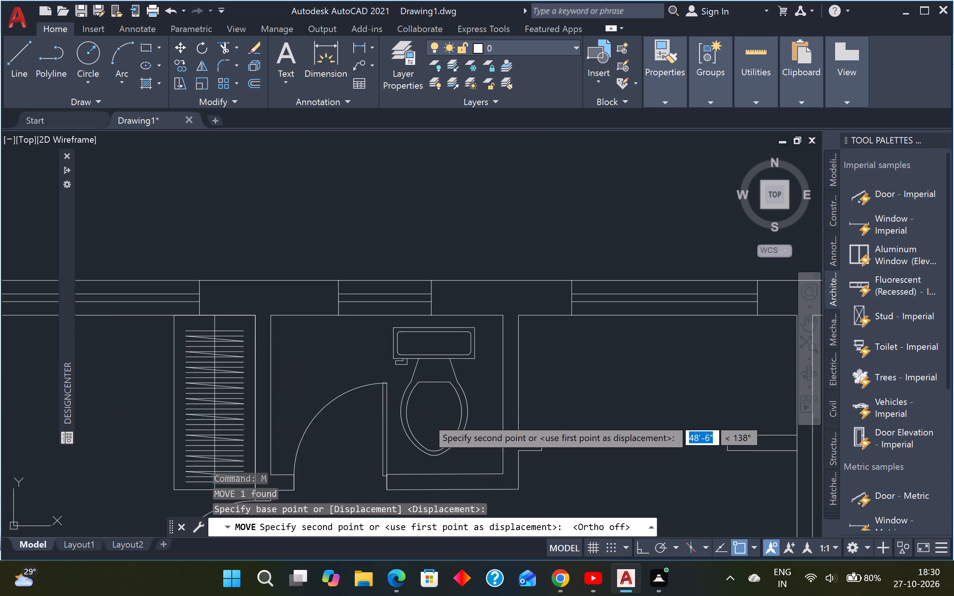
scroll(427, 418, "up", 2)
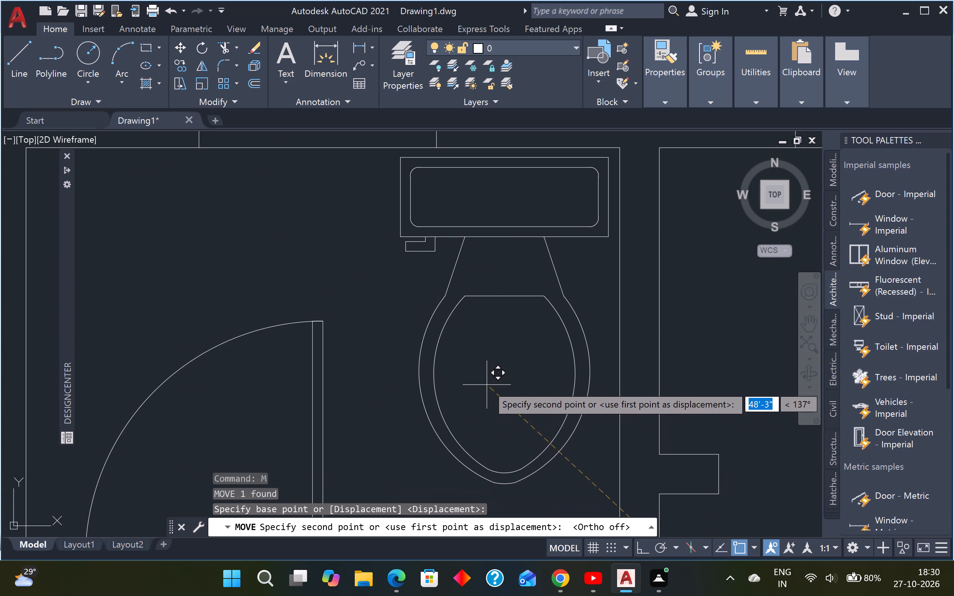
left_click(492, 381)
Move the spare oval sink with its faucet into the small north bathroom's northwest corner, beside the closet wall.
scroll(493, 383, "down", 4)
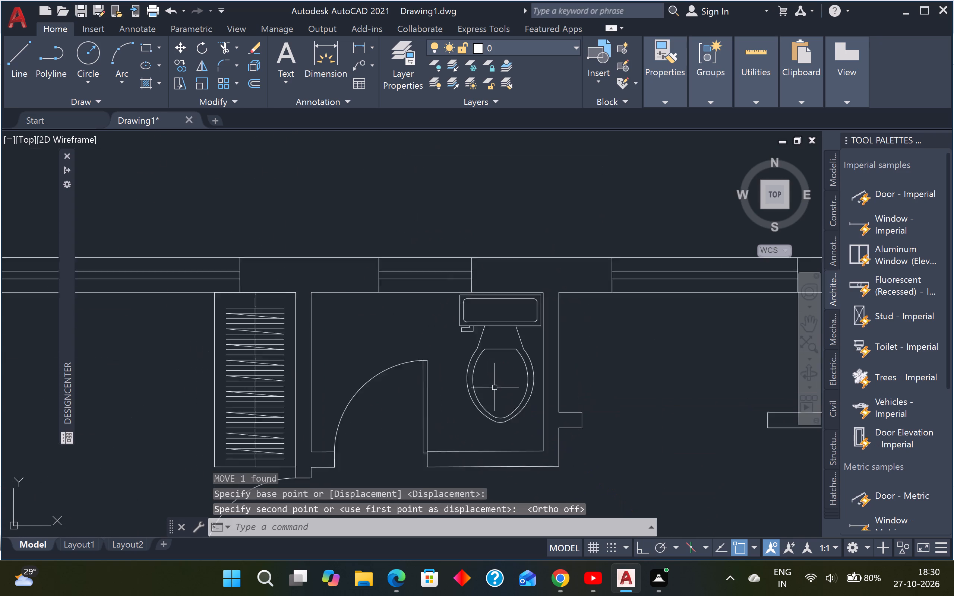
scroll(494, 418, "down", 3)
middle_click_drag(587, 392, 546, 301)
scroll(582, 332, "down", 2)
scroll(614, 414, "up", 2)
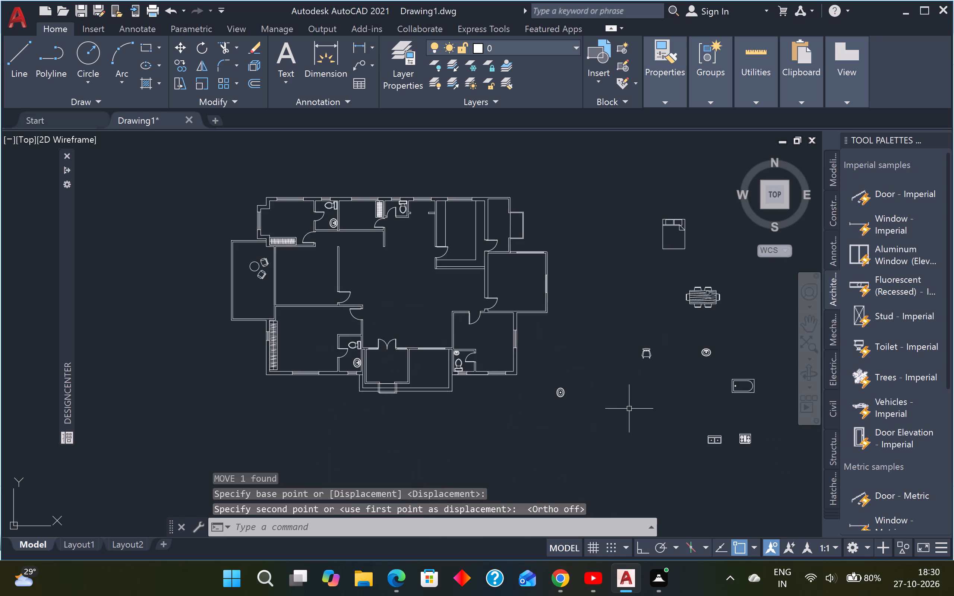
scroll(713, 345, "up", 3)
left_click_drag(718, 349, 700, 353)
left_click_drag(579, 420, 584, 420)
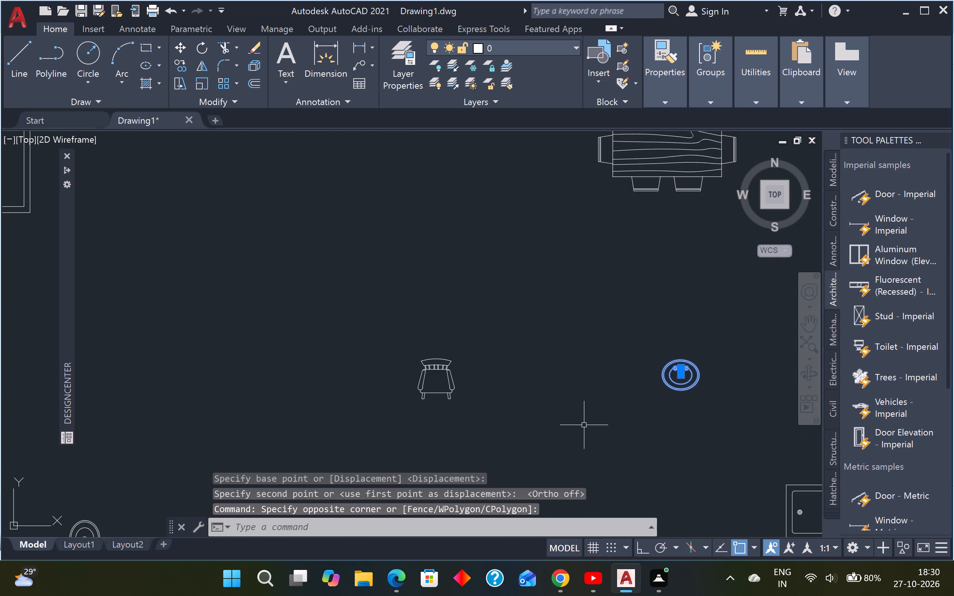
key("m")
key("space")
left_click(682, 372)
scroll(678, 373, "down", 4)
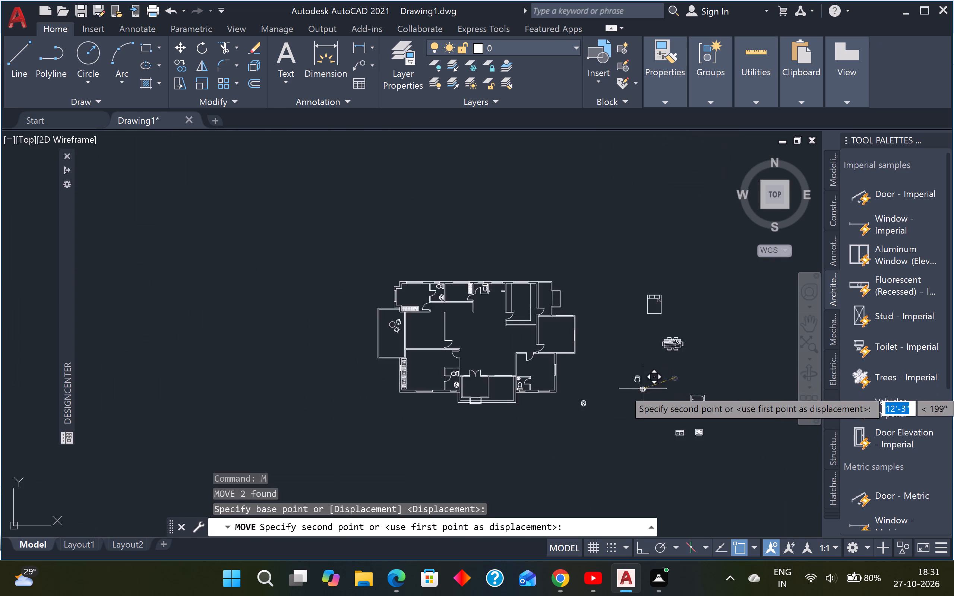
scroll(607, 389, "down", 1)
scroll(530, 346, "up", 4)
scroll(558, 253, "up", 3)
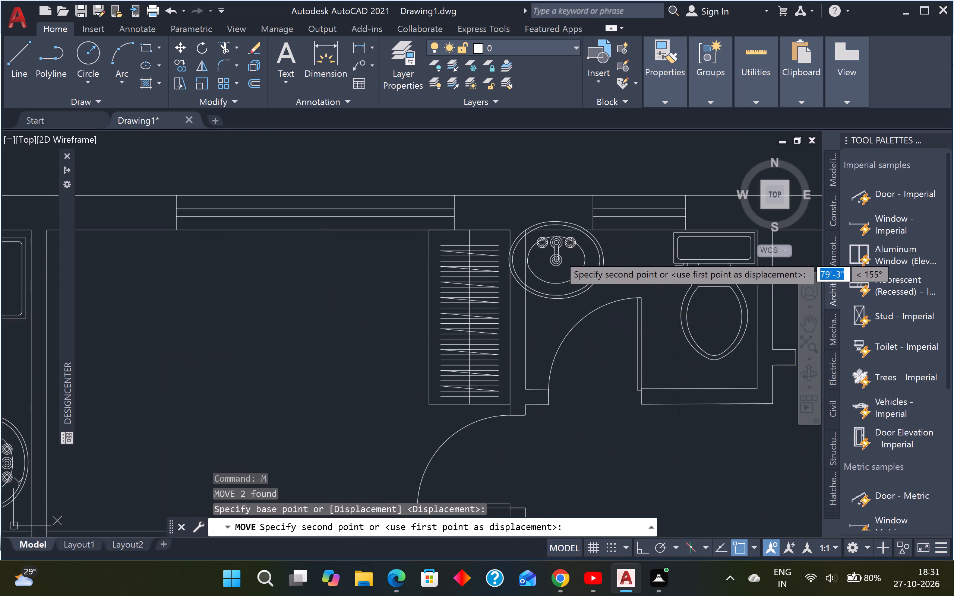
scroll(572, 270, "up", 3)
scroll(583, 260, "down", 2)
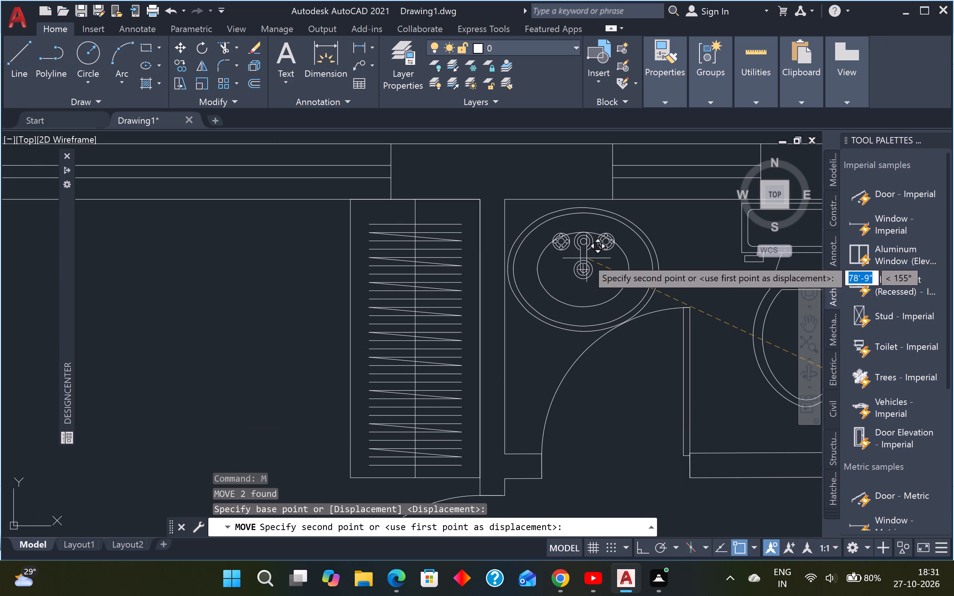
left_click(591, 251)
key("Escape")
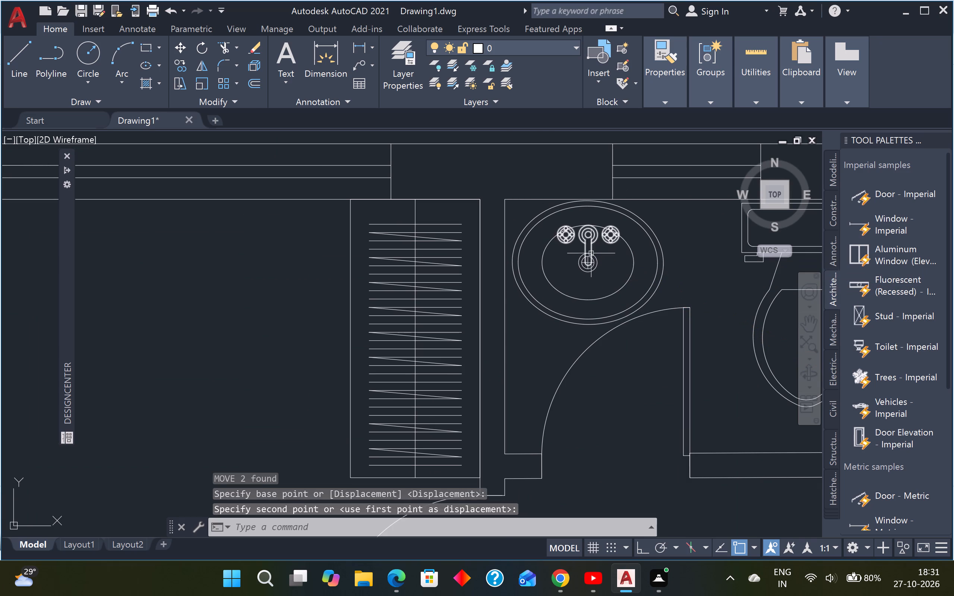
Scale the small north bathroom's sink and faucet down to slightly less than half their size.
left_click(604, 259)
left_click(548, 303)
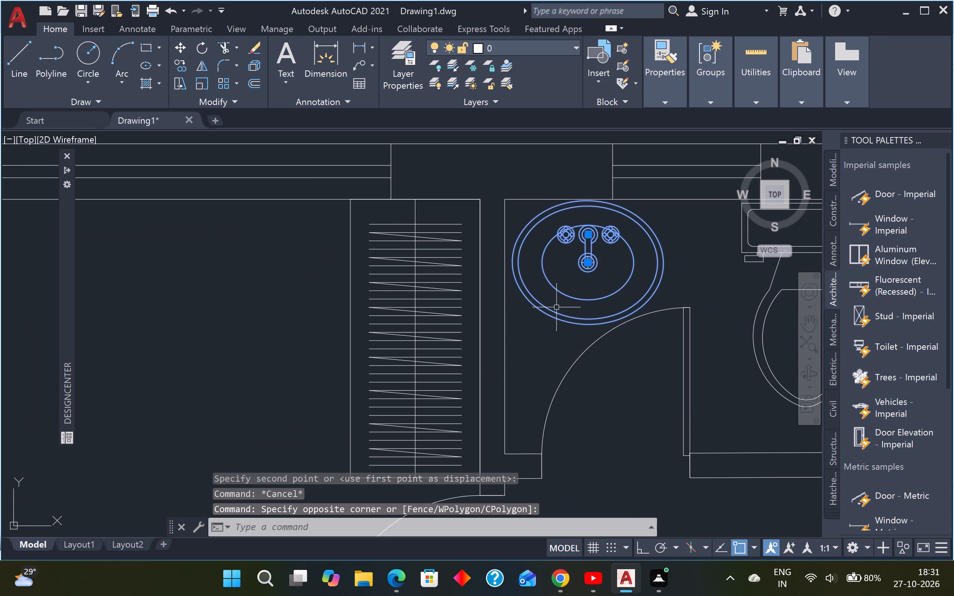
key("s")
key("c")
key("space")
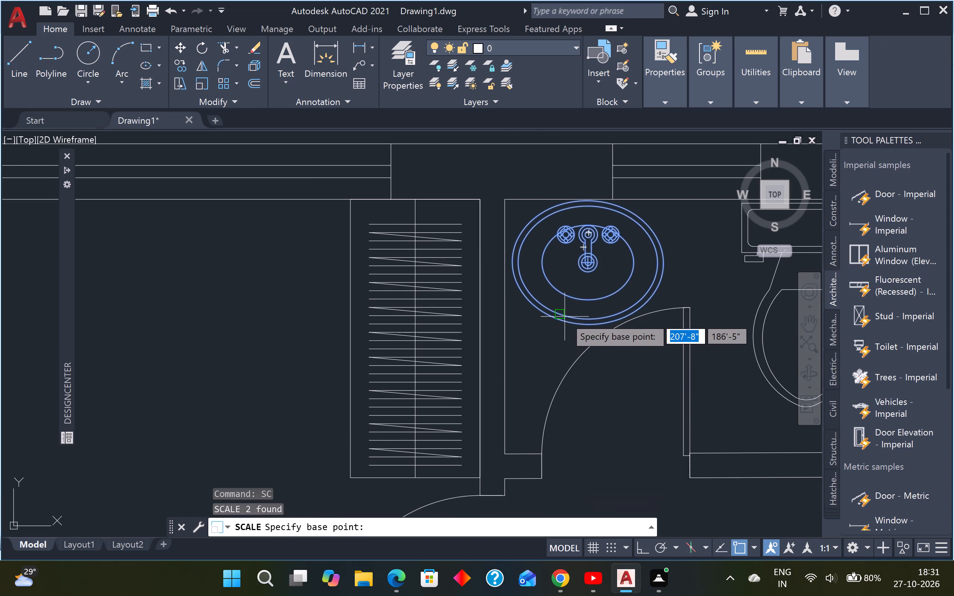
left_click(560, 322)
left_click(585, 298)
Move the reduced sink and faucet tight into the small north bathroom's northwest corner.
left_click(598, 267)
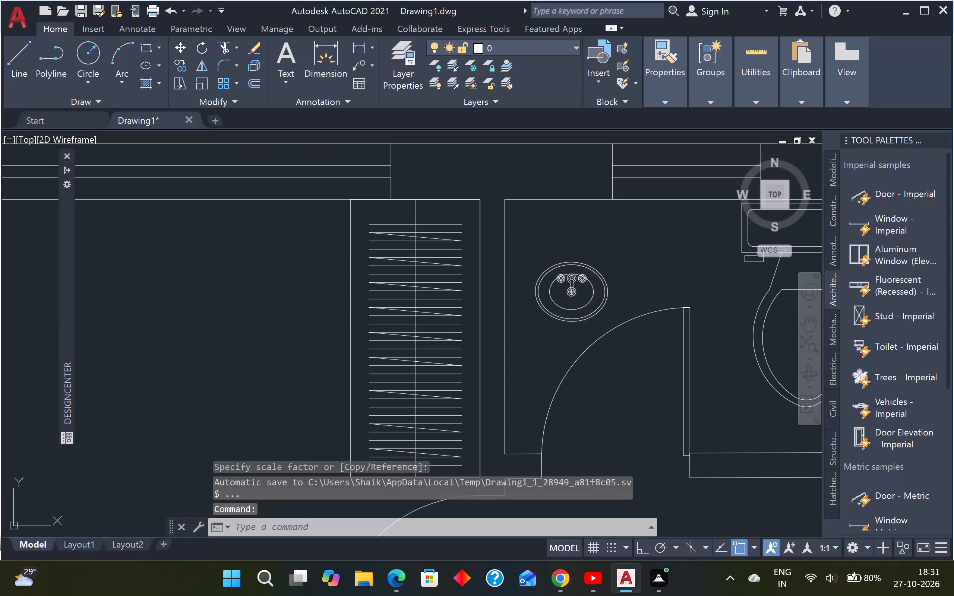
left_click(568, 298)
key("m")
key("space")
left_click(576, 285)
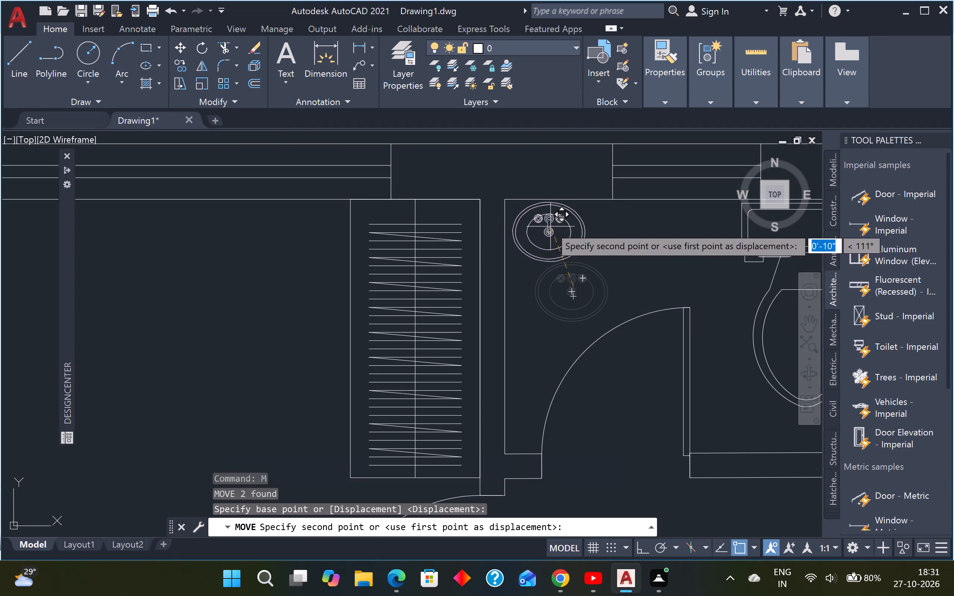
left_click(546, 227)
Quick-measure the alcove east of the small north bathroom and the opening between its two wall stubs.
scroll(566, 234, "down", 4)
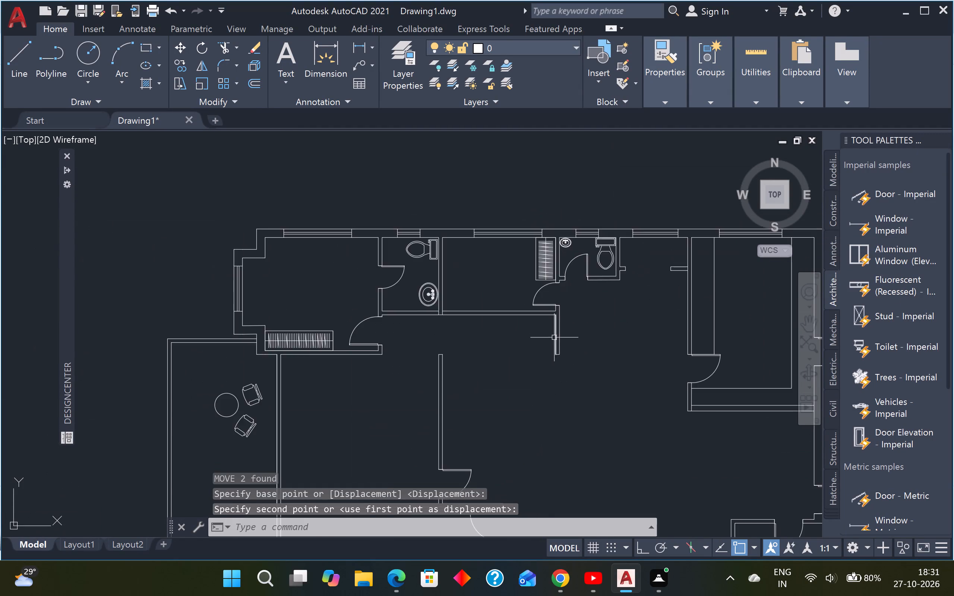
scroll(557, 343, "down", 1)
middle_click_drag(603, 329, 602, 298)
scroll(588, 308, "down", 2)
middle_click_drag(582, 342, 551, 332)
key("Escape")
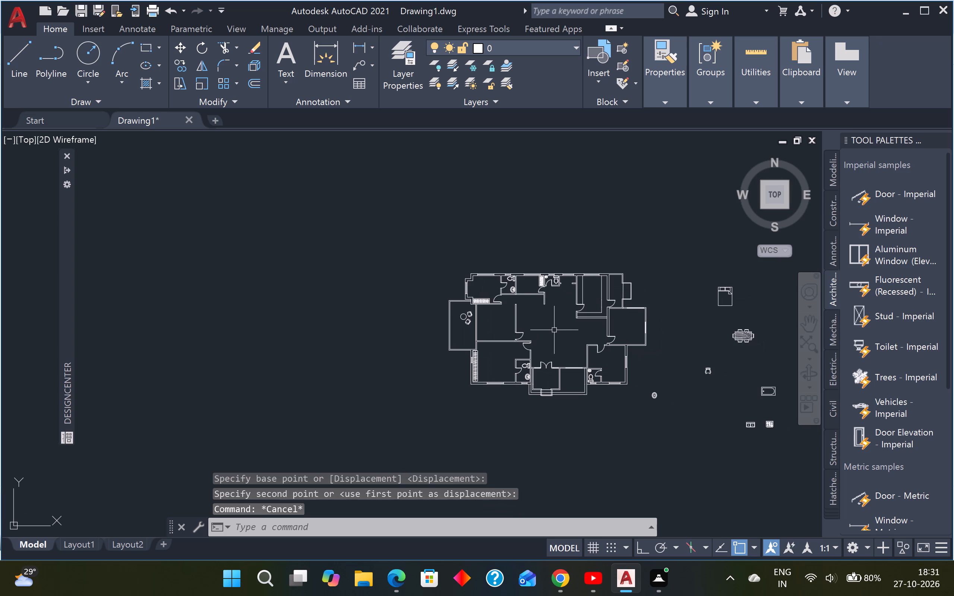
key("Escape")
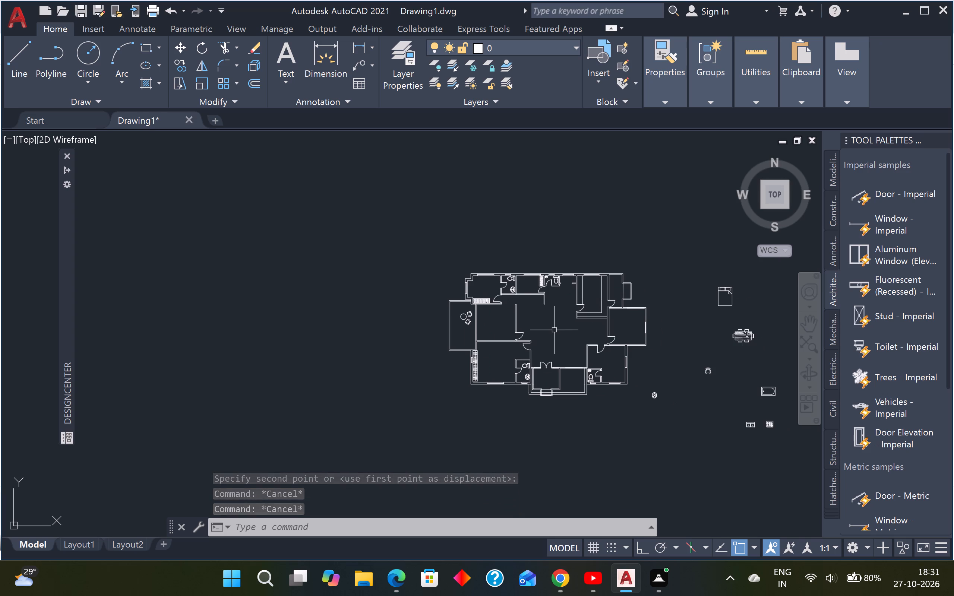
scroll(586, 257, "up", 2)
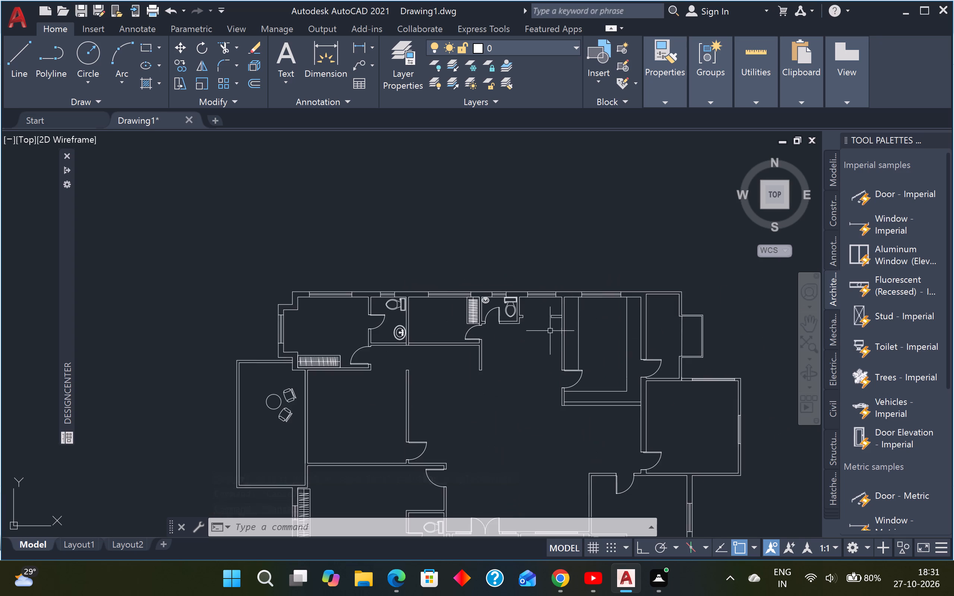
scroll(543, 321, "up", 3)
key("d")
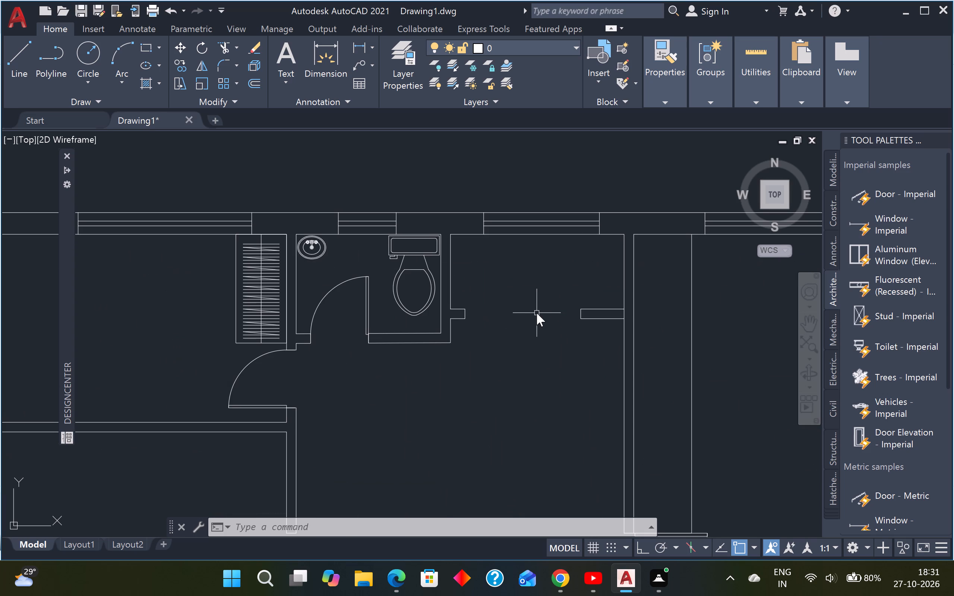
key("Escape")
left_click(760, 73)
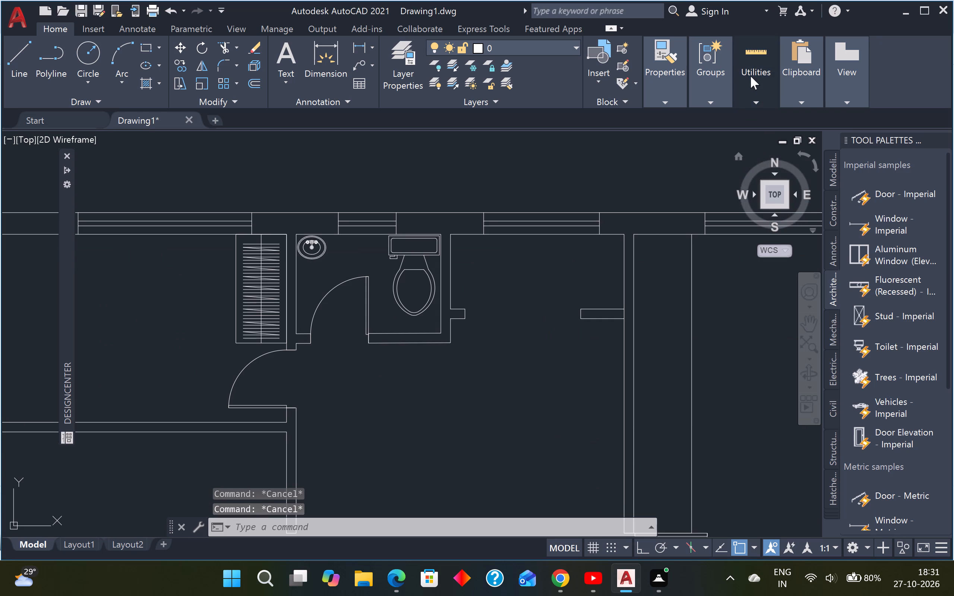
left_click(756, 45)
left_click(759, 69)
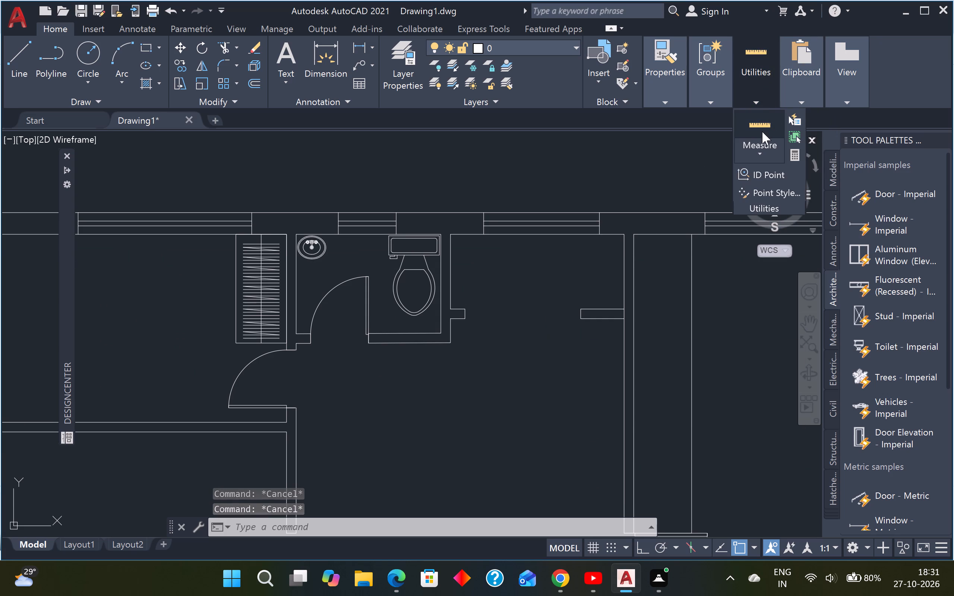
left_click(758, 127)
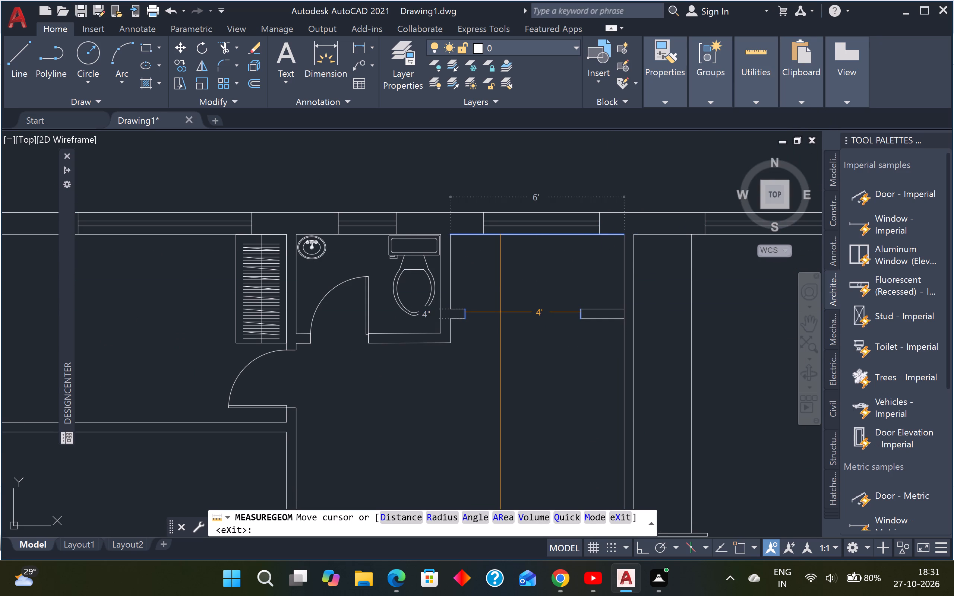
key("Escape")
key("Escape")
Copy the alcove's north window lines into the opening between the wall stubs, aligned to the west stub's lower corner.
scroll(521, 270, "down", 1)
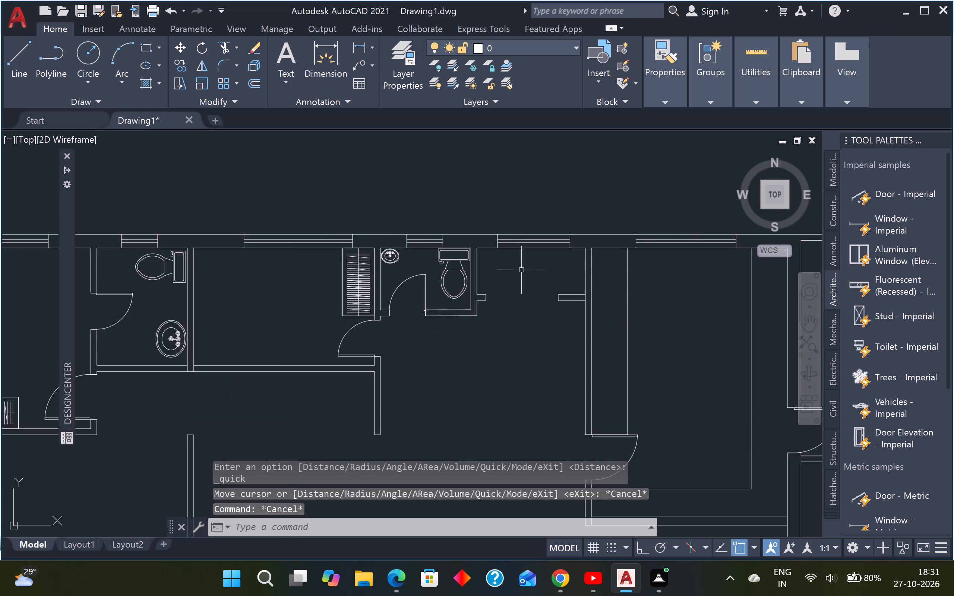
scroll(526, 250, "up", 2)
left_click(445, 197)
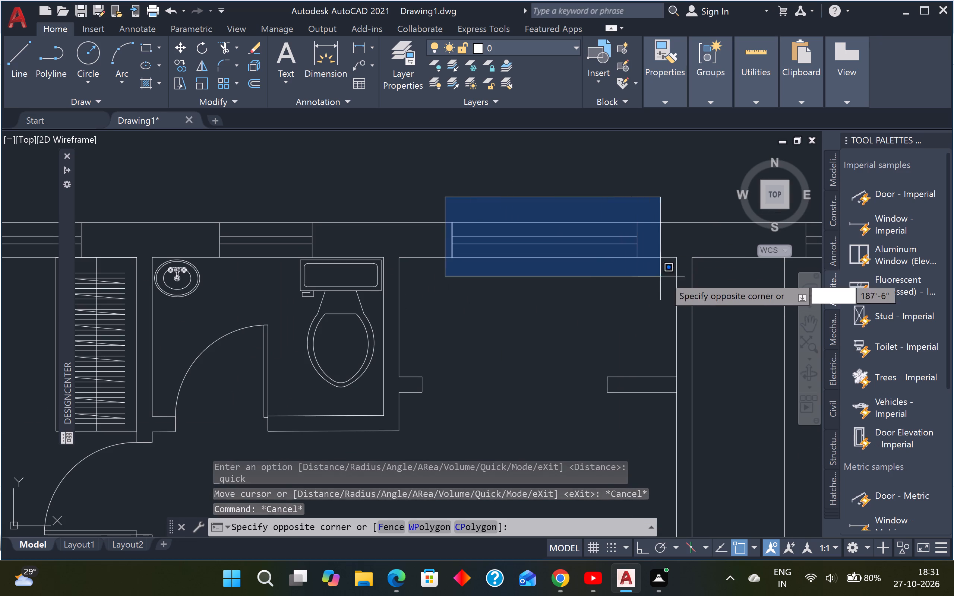
left_click(655, 270)
type("CO")
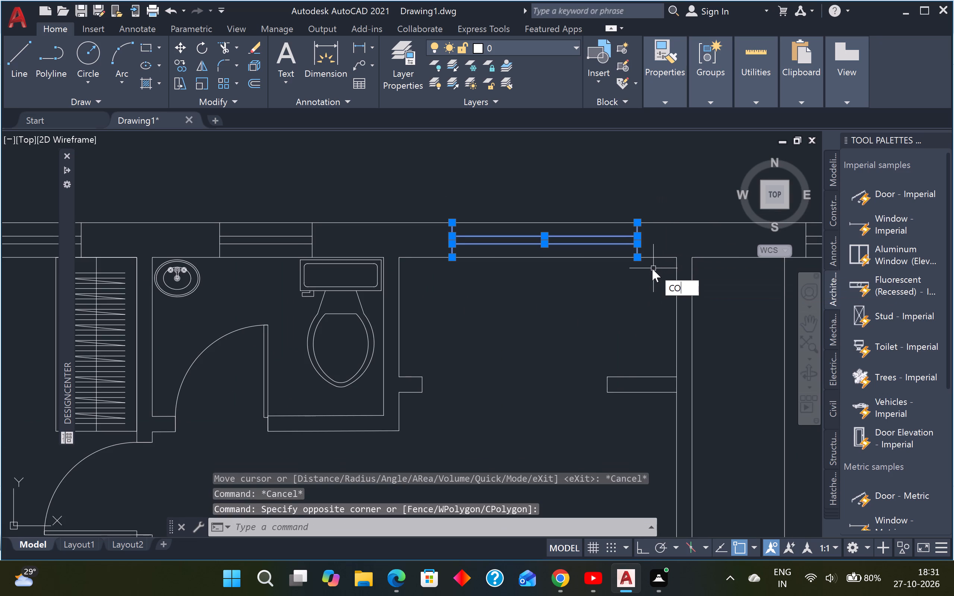
key("Return")
left_click(457, 256)
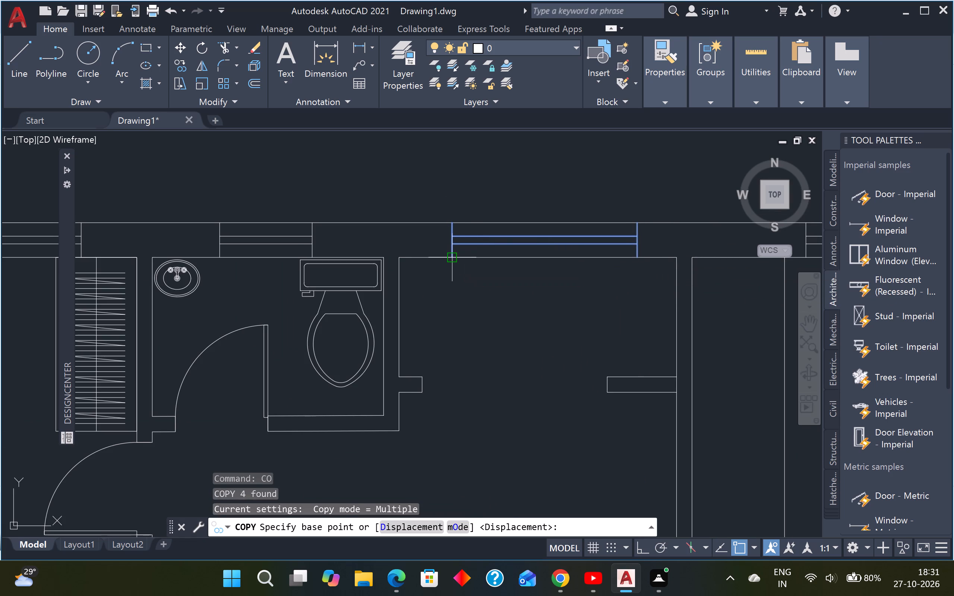
left_click(422, 396)
key("Escape")
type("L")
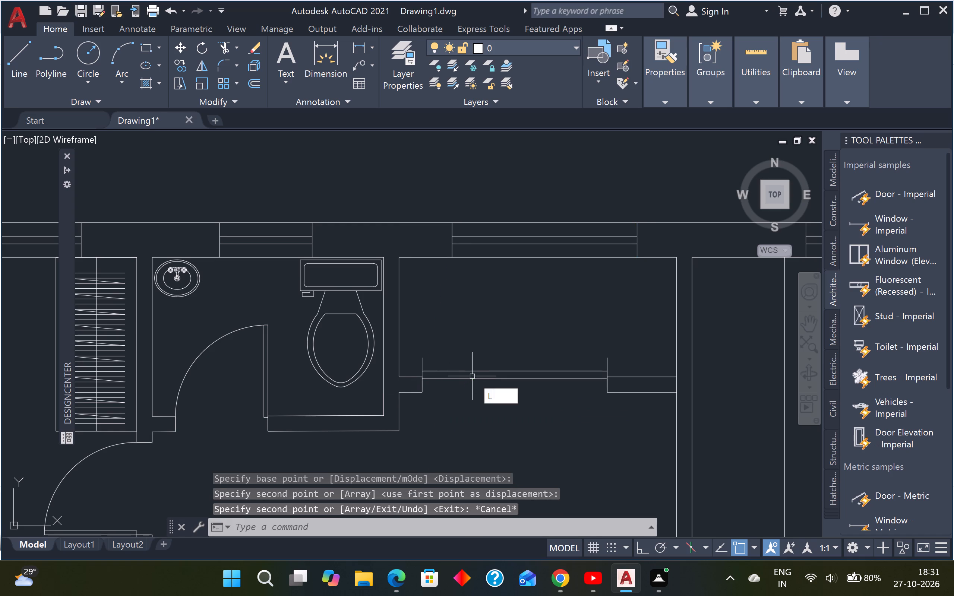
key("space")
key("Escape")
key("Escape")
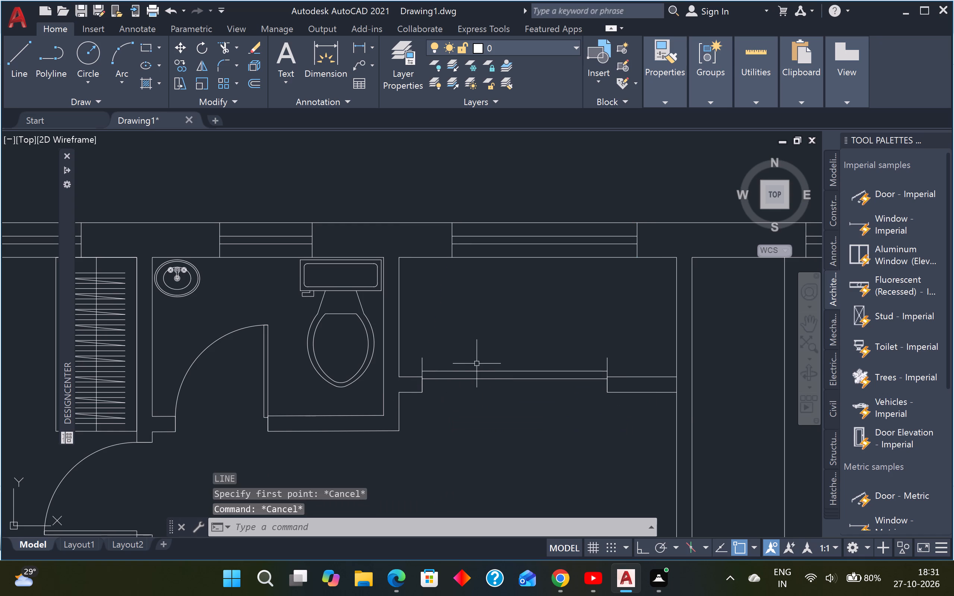
Move the two copied window lines down about 3" so they sit centred on the wall stubs' thickness.
left_click(477, 364)
left_click(469, 391)
type("M")
key("space")
scroll(433, 381, "up", 3)
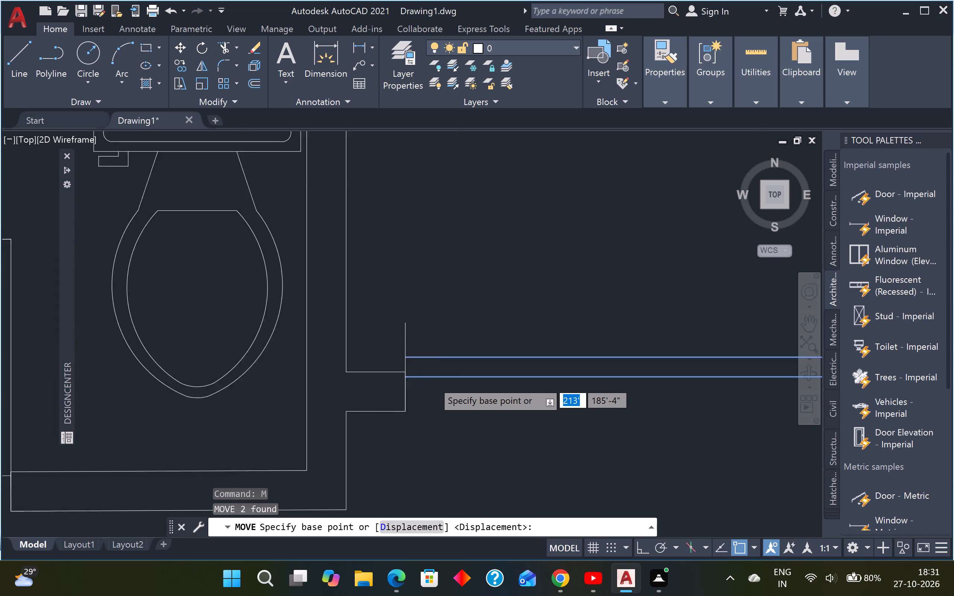
left_click(388, 373)
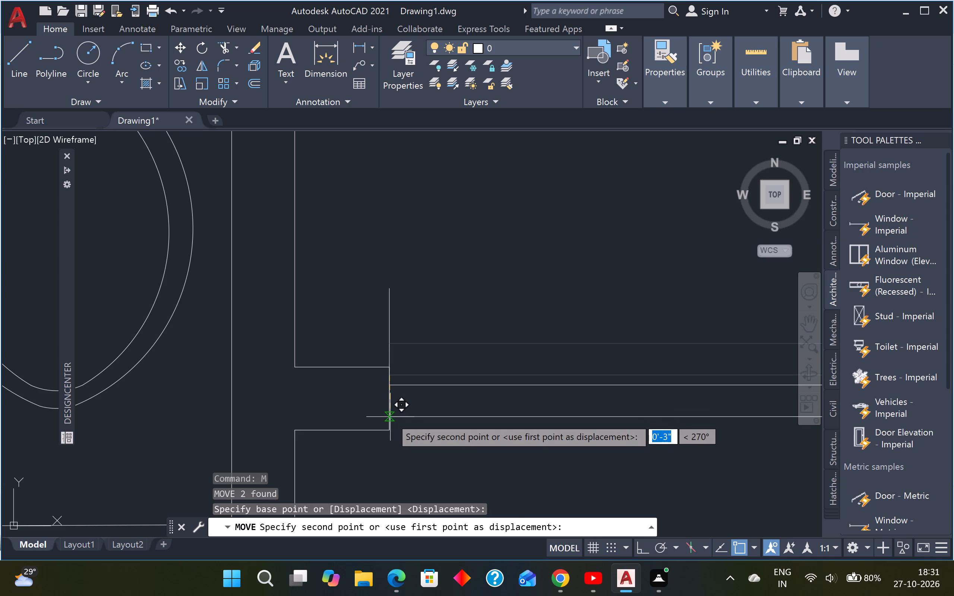
left_click(390, 414)
key("Escape")
Trim the copied jamb lines that overshoot above the west and east wall stubs of the alcove opening.
key("t")
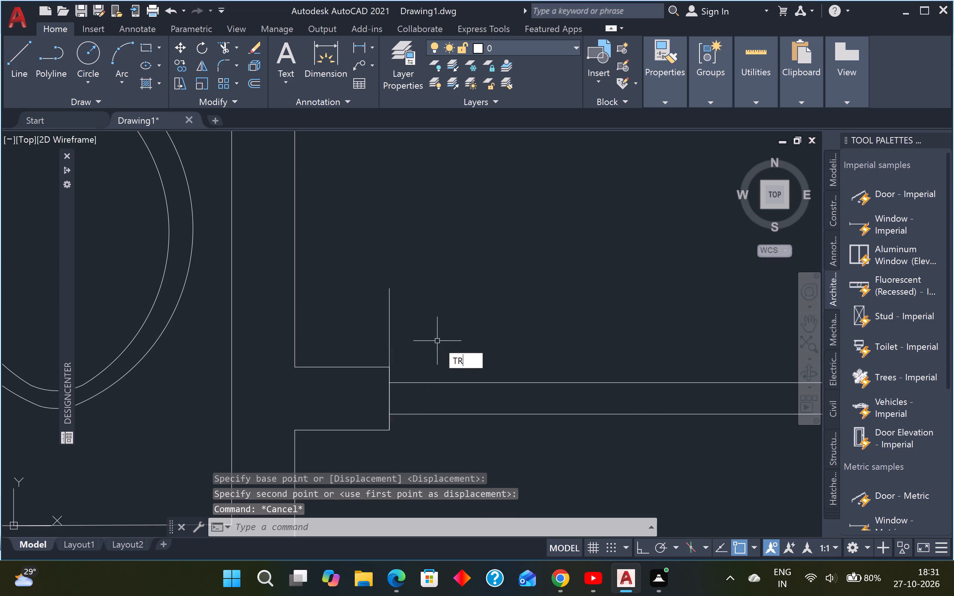
key("r")
key("c")
key("BackSpace")
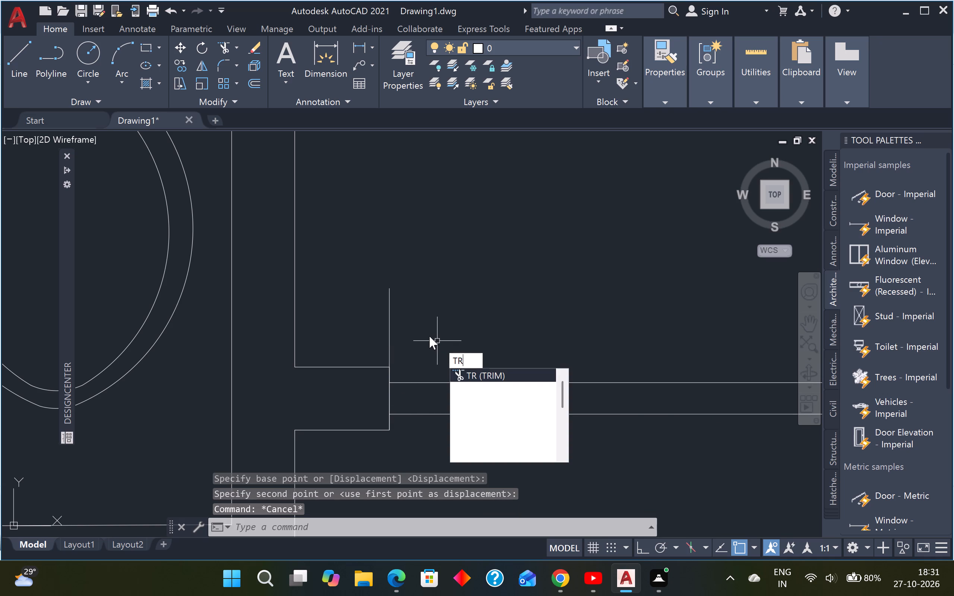
key("space")
left_click(429, 336)
left_click(373, 336)
scroll(379, 329, "down", 5)
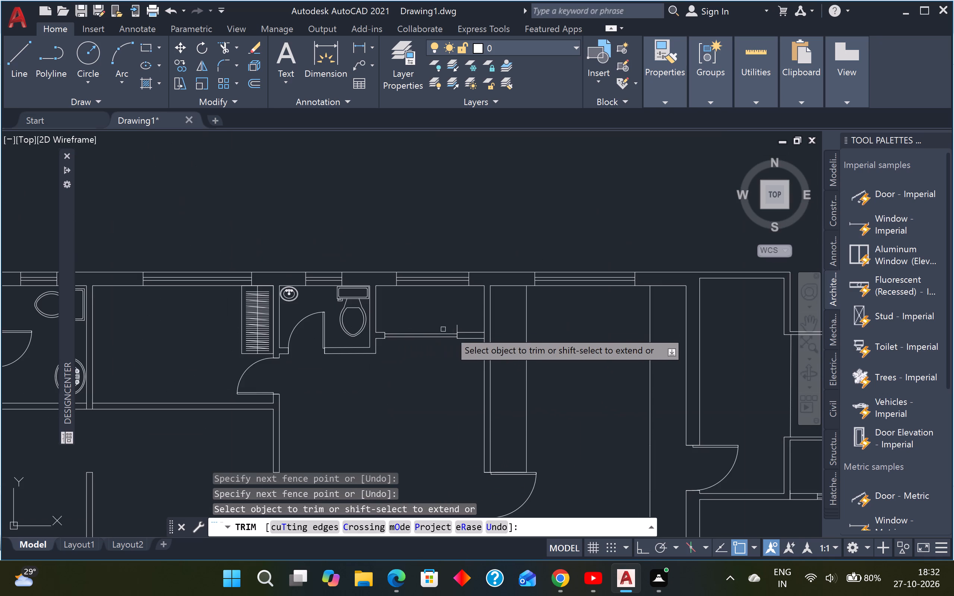
scroll(455, 332, "up", 3)
left_click(457, 323)
left_click(496, 312)
scroll(484, 300, "down", 2)
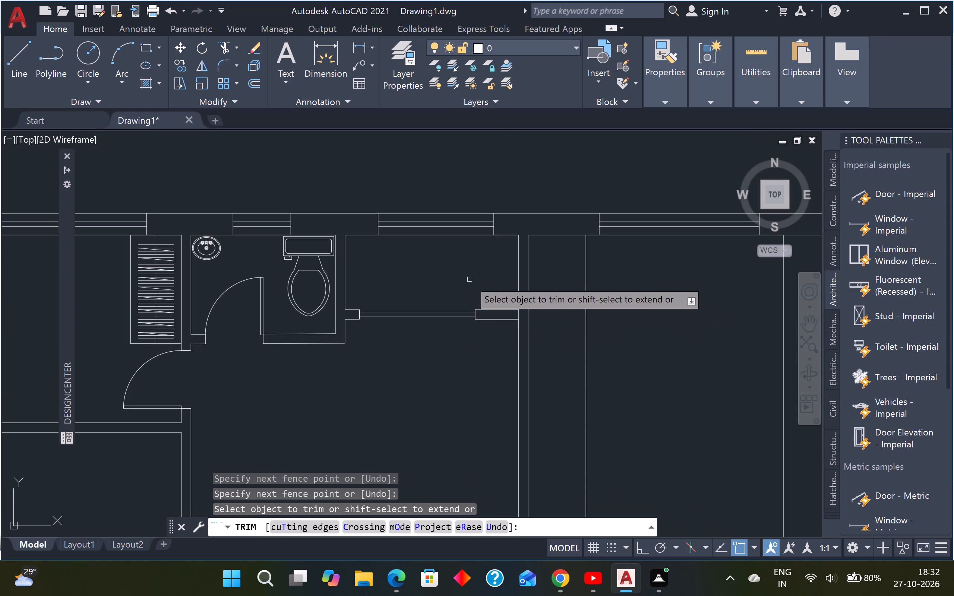
key("Escape")
key("Escape")
Draw a short line joining the midpoints of the two parallel lines in the alcove opening.
scroll(432, 337, "up", 1)
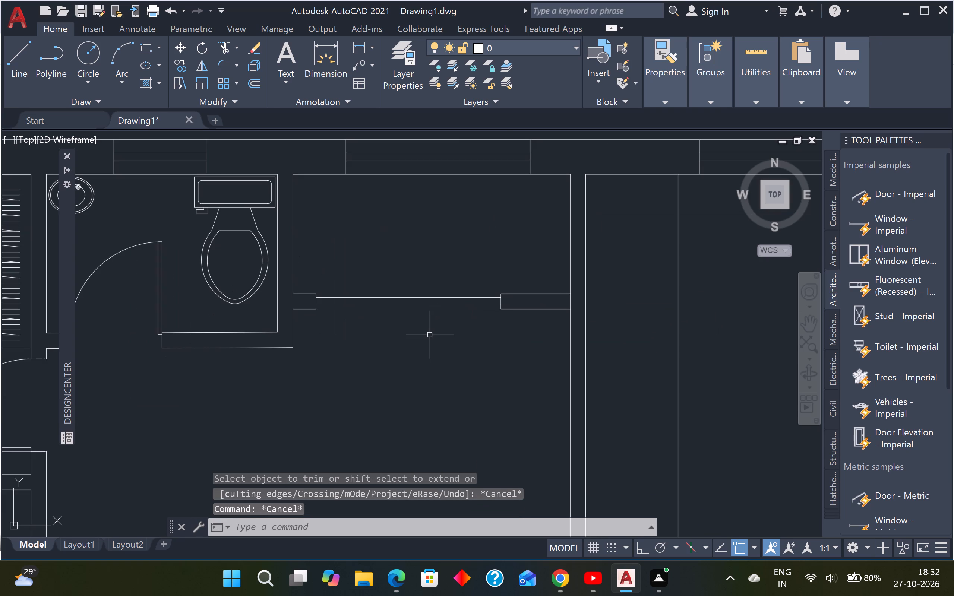
type("L")
key("space")
scroll(415, 306, "up", 4)
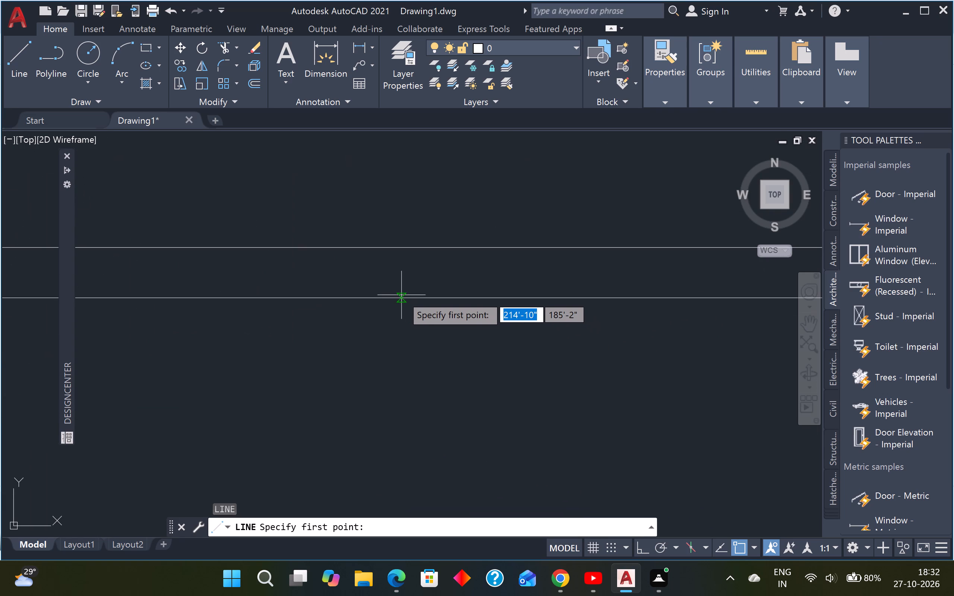
left_click(377, 299)
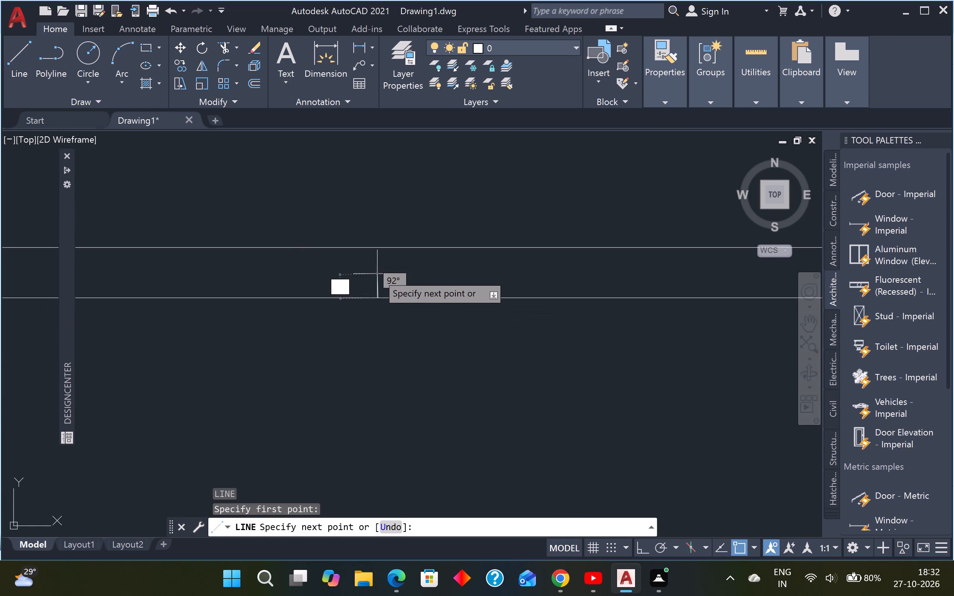
left_click(377, 249)
key("Escape")
scroll(380, 250, "down", 4)
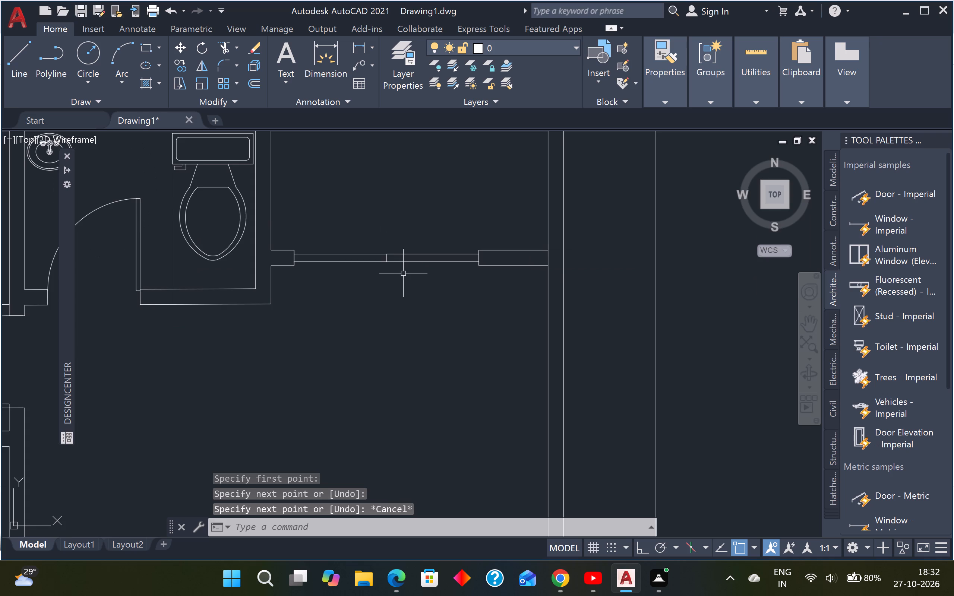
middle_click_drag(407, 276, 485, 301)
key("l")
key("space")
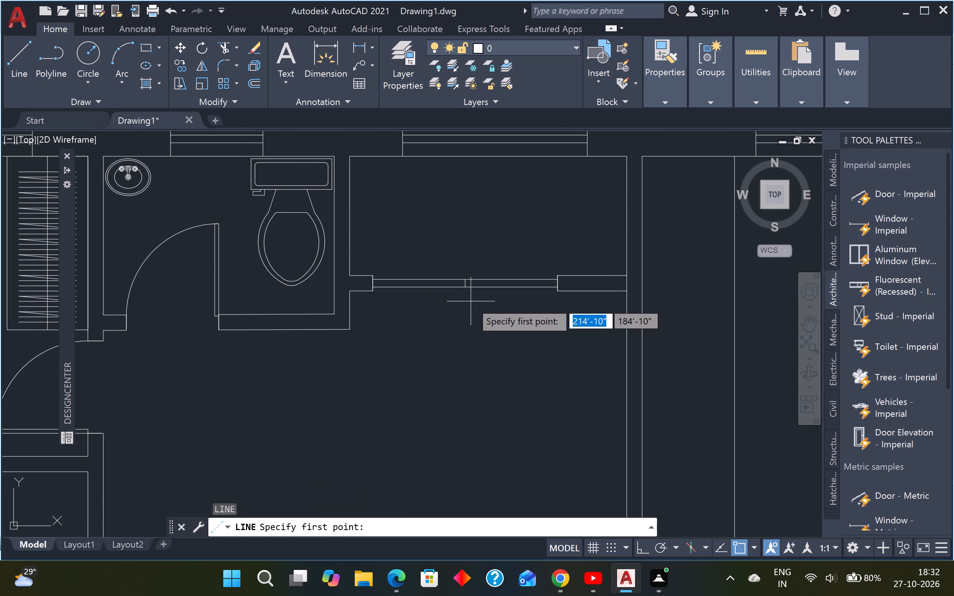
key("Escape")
Copy the two south chairs from inside the Dining Set - 36 x 72 in. block, then close the block with changes saved.
scroll(489, 292, "down", 2)
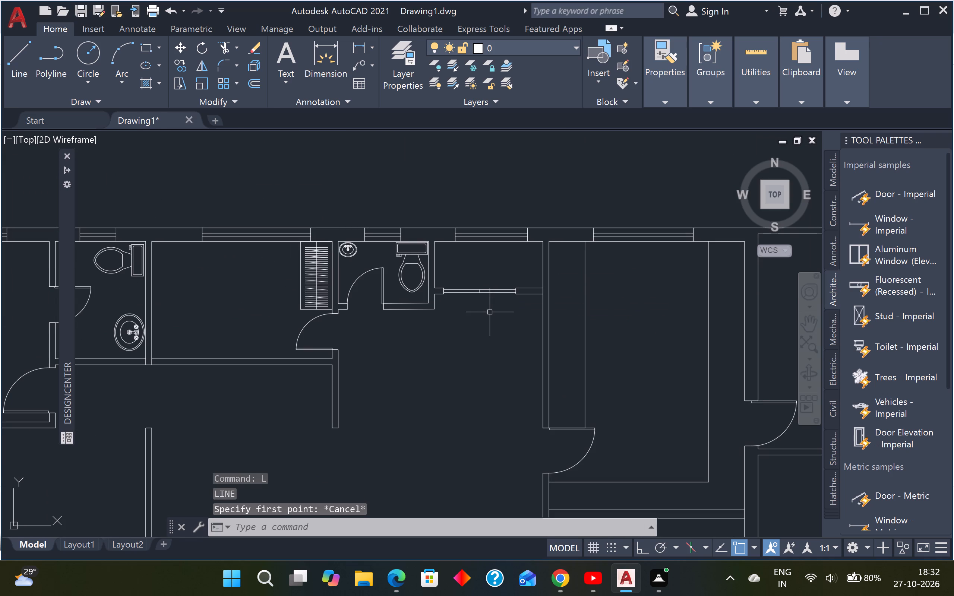
scroll(566, 330, "down", 3)
scroll(643, 371, "down", 2)
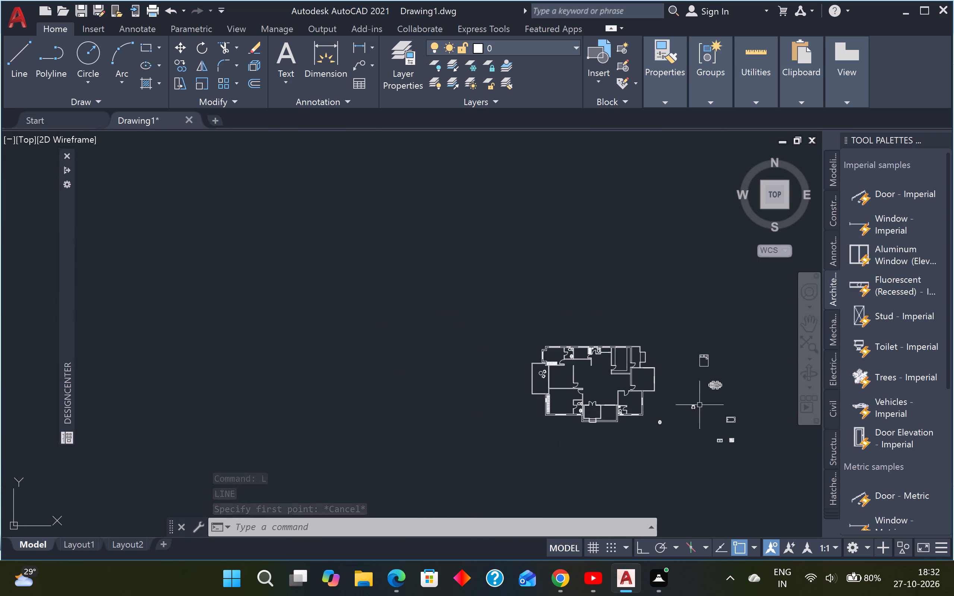
middle_click_drag(699, 405, 464, 304)
scroll(497, 305, "up", 2)
scroll(459, 251, "up", 3)
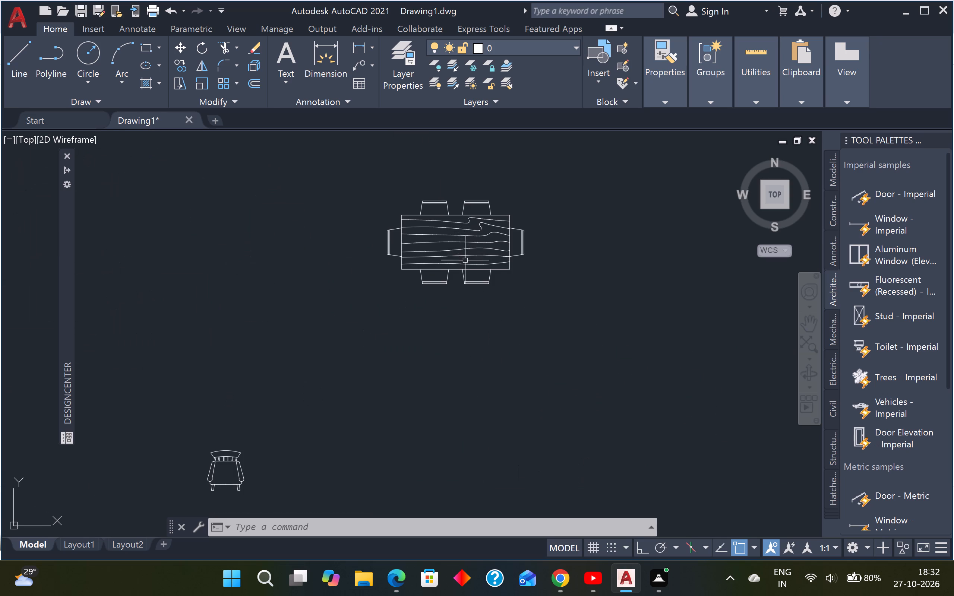
double_click(464, 269)
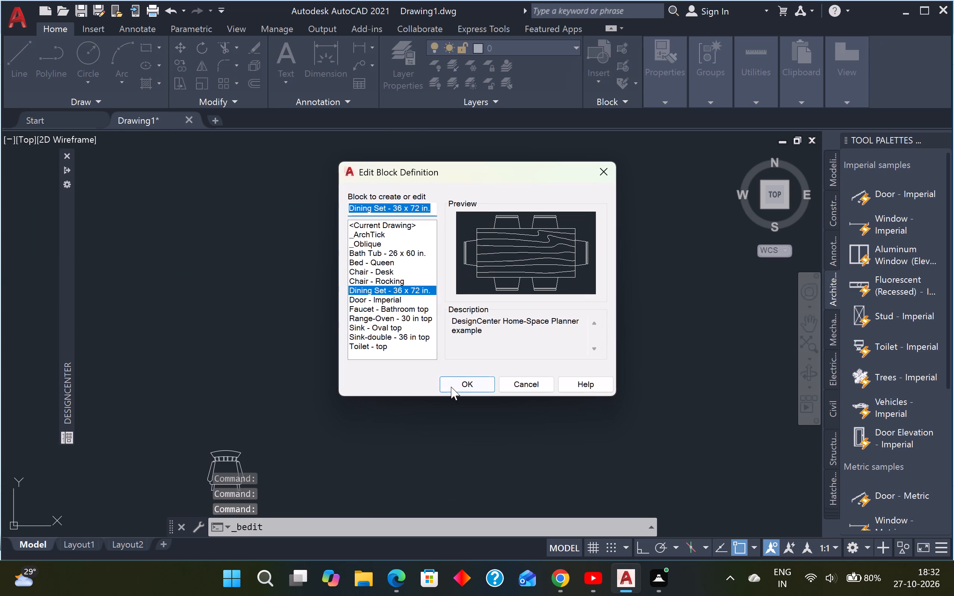
left_click(451, 388)
middle_click_drag(505, 410, 593, 284)
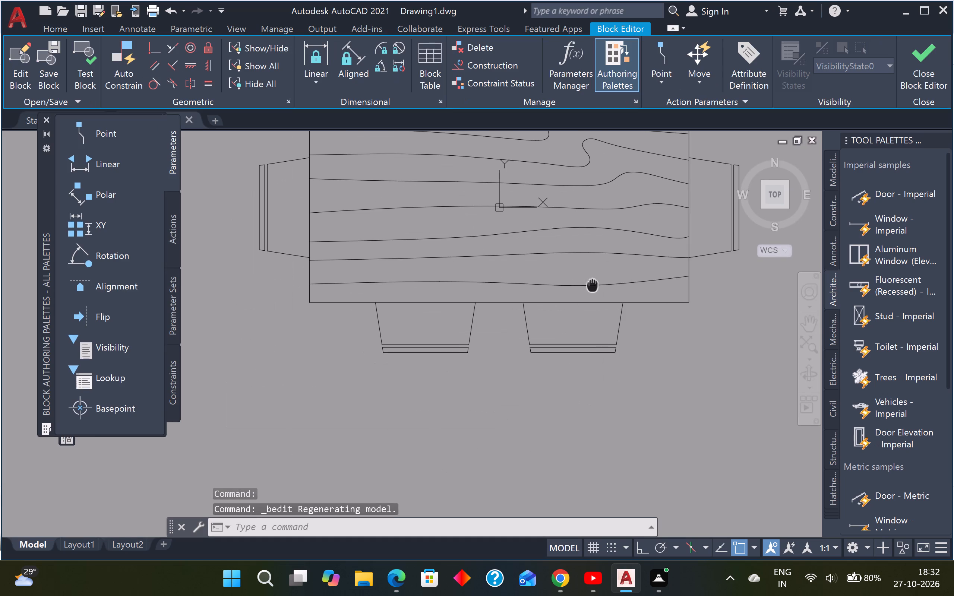
scroll(650, 321, "up", 2)
left_click(633, 319)
scroll(514, 371, "down", 2)
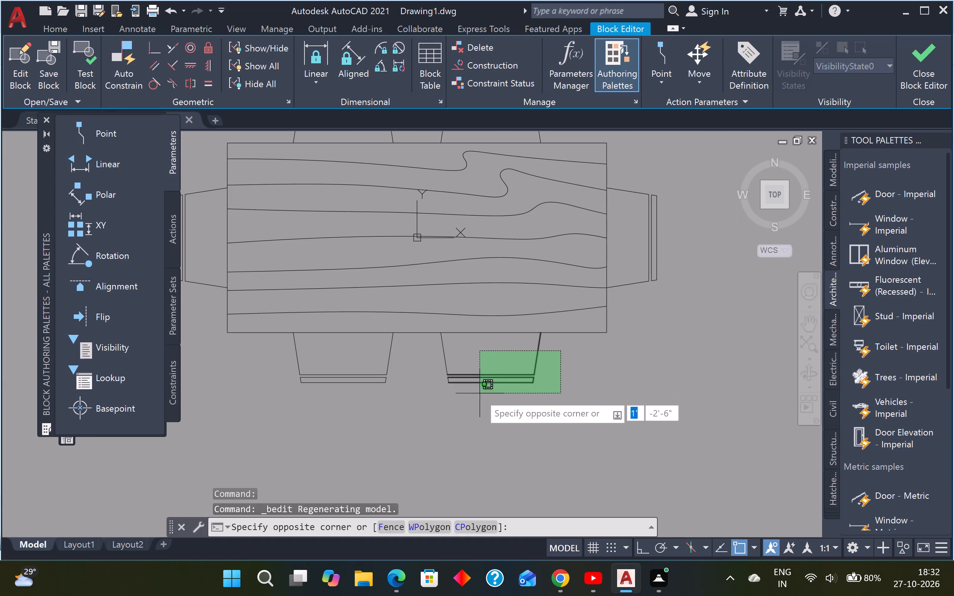
left_click(254, 418)
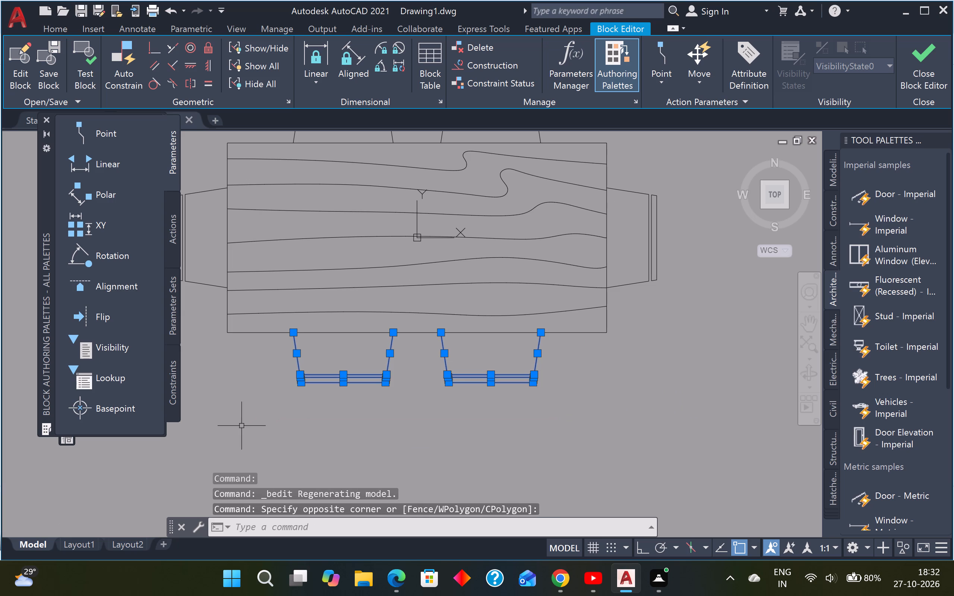
key("ctrl+c")
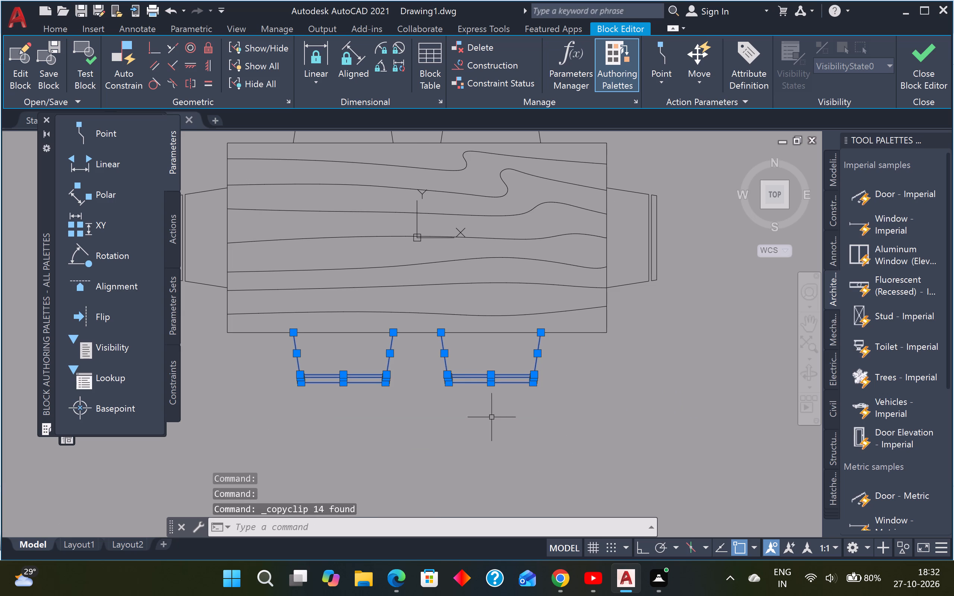
left_click(920, 67)
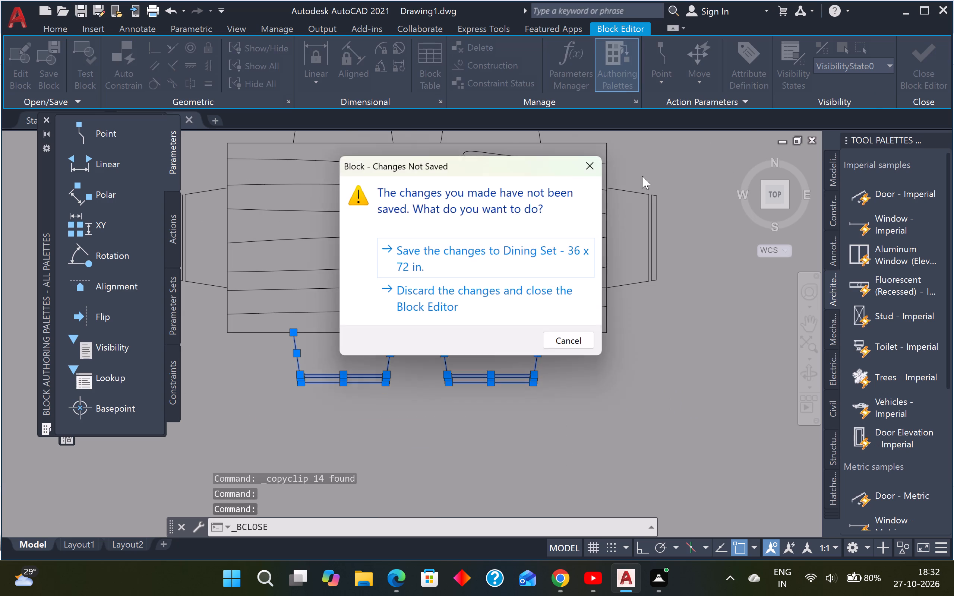
left_click(535, 243)
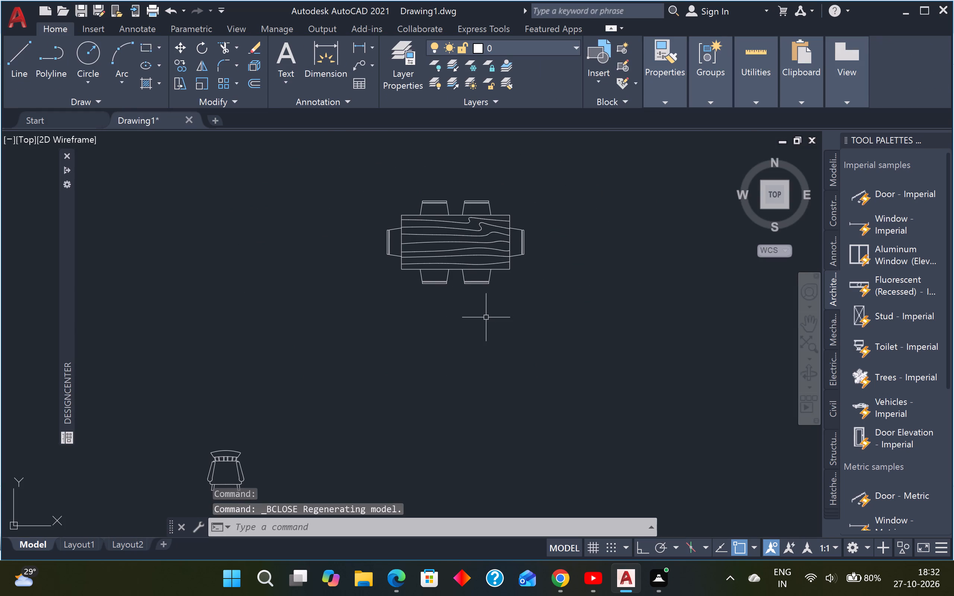
Paste the two dining chairs against the outer south wall of the kitchen, backs facing south.
key("ctrl+v")
scroll(430, 326, "down", 3)
middle_click_drag(379, 334, 654, 349)
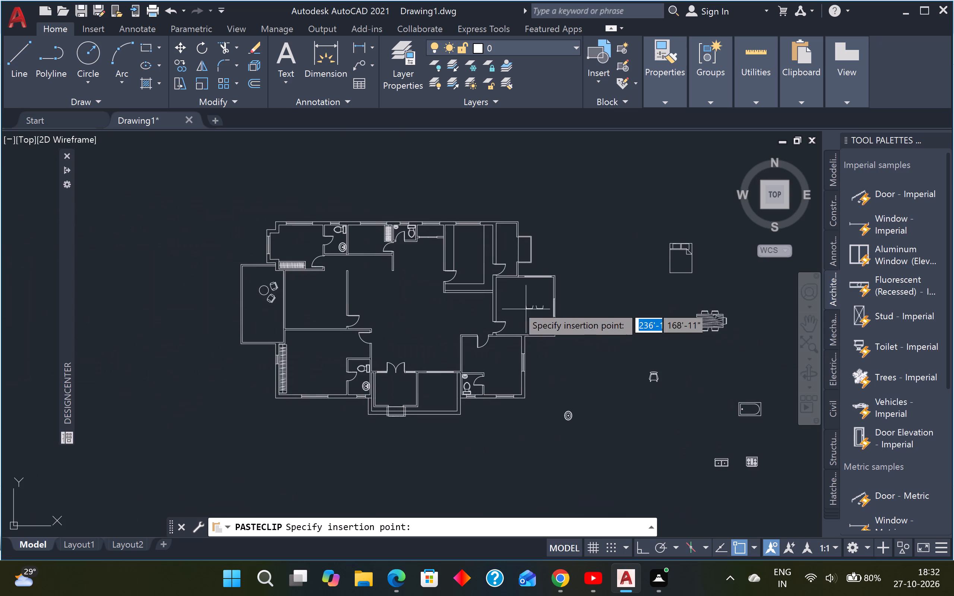
scroll(449, 298, "up", 3)
scroll(488, 303, "up", 2)
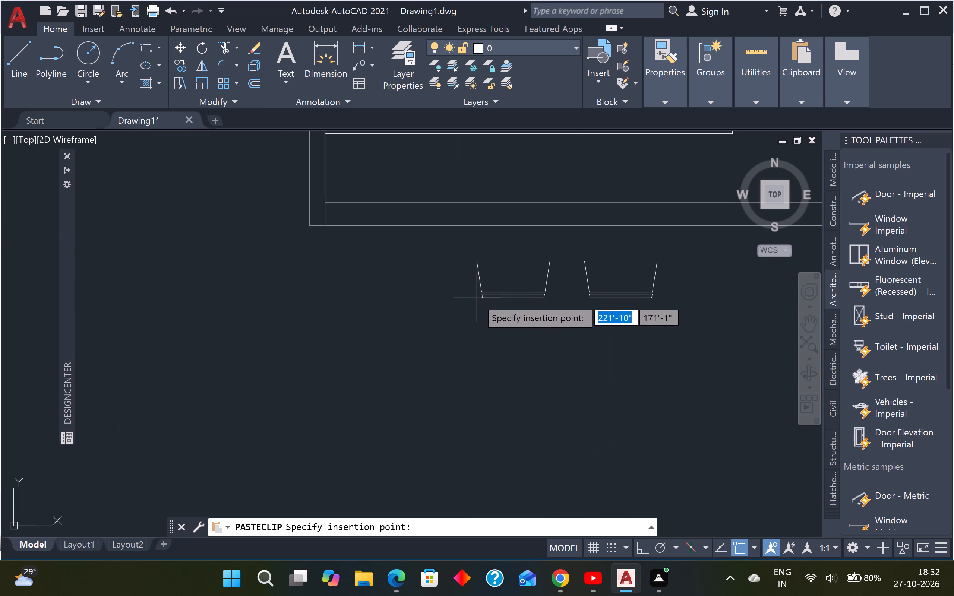
left_click(489, 263)
scroll(507, 276, "down", 3)
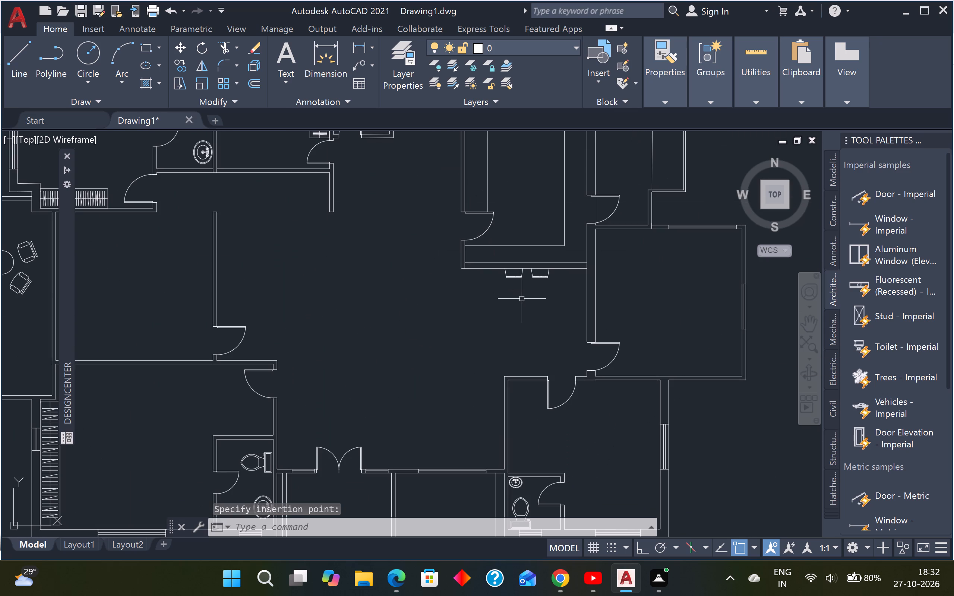
key("Escape")
key("Escape")
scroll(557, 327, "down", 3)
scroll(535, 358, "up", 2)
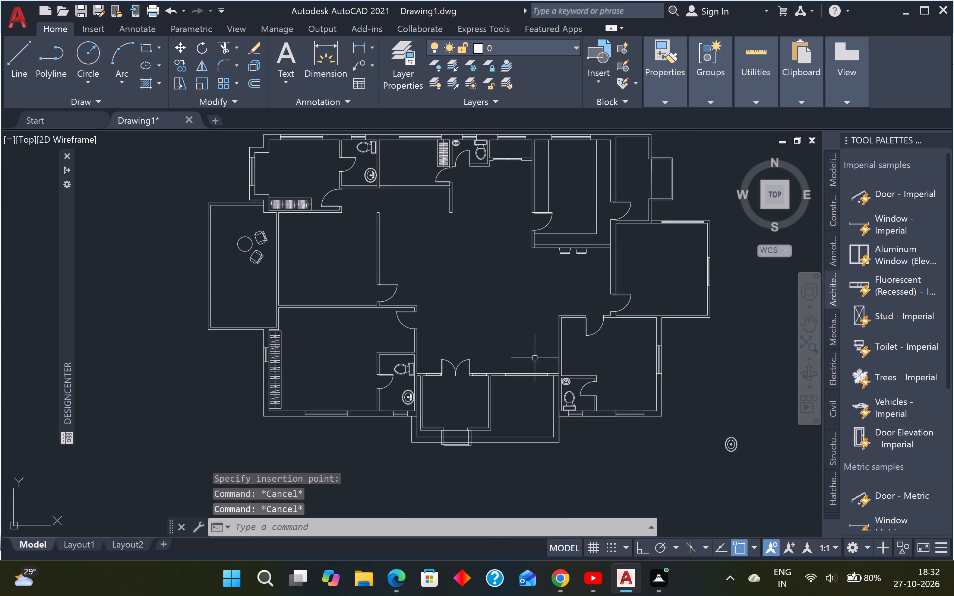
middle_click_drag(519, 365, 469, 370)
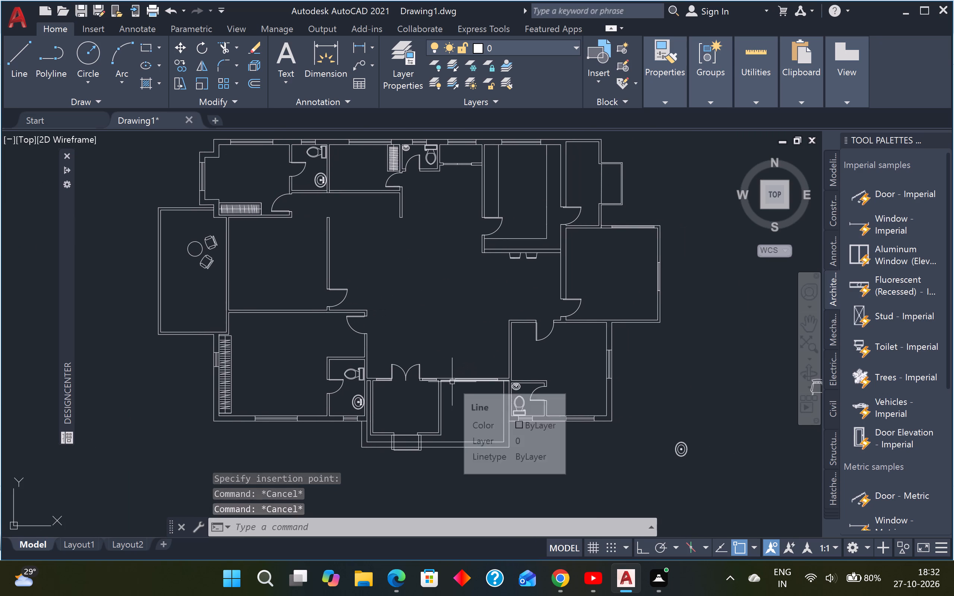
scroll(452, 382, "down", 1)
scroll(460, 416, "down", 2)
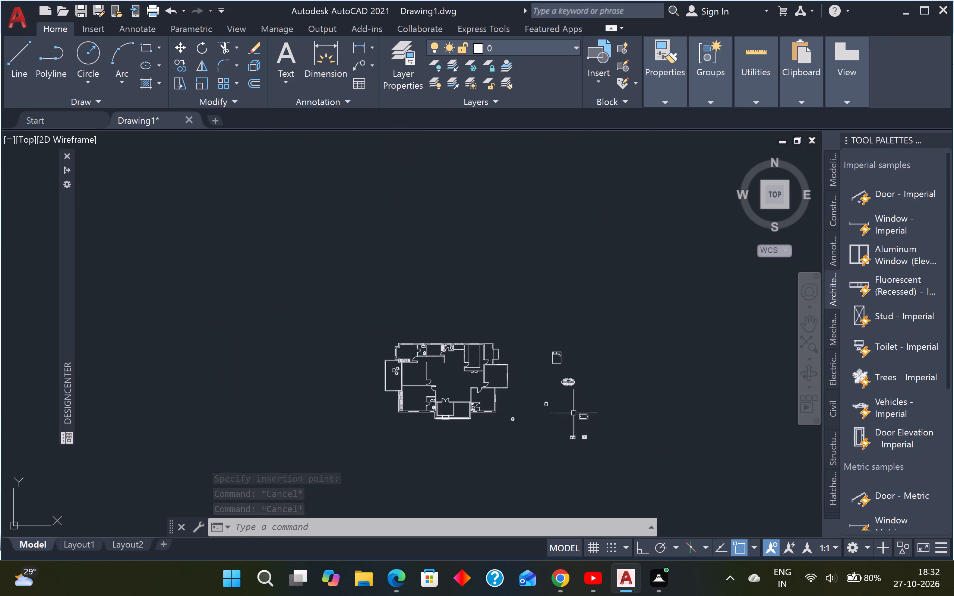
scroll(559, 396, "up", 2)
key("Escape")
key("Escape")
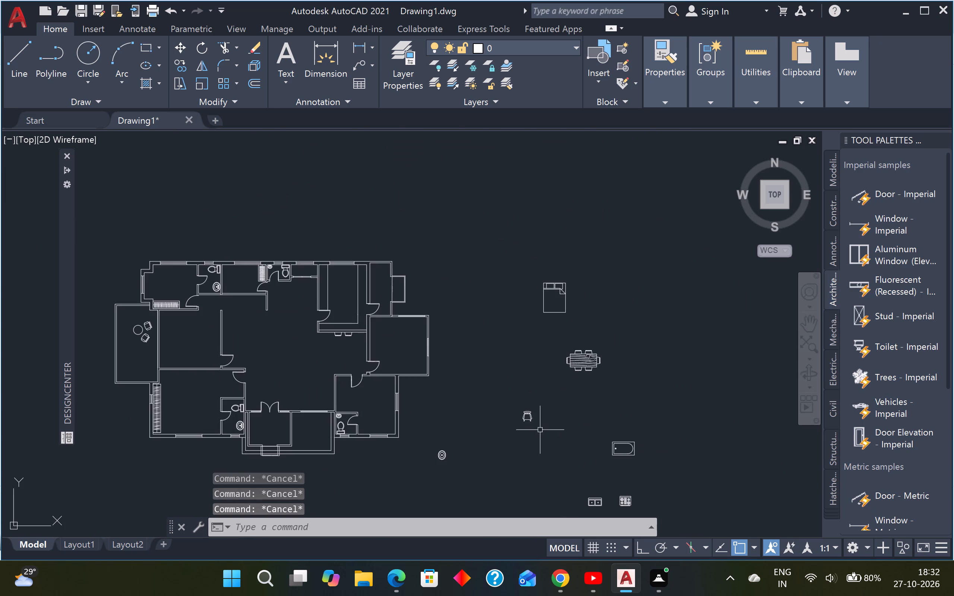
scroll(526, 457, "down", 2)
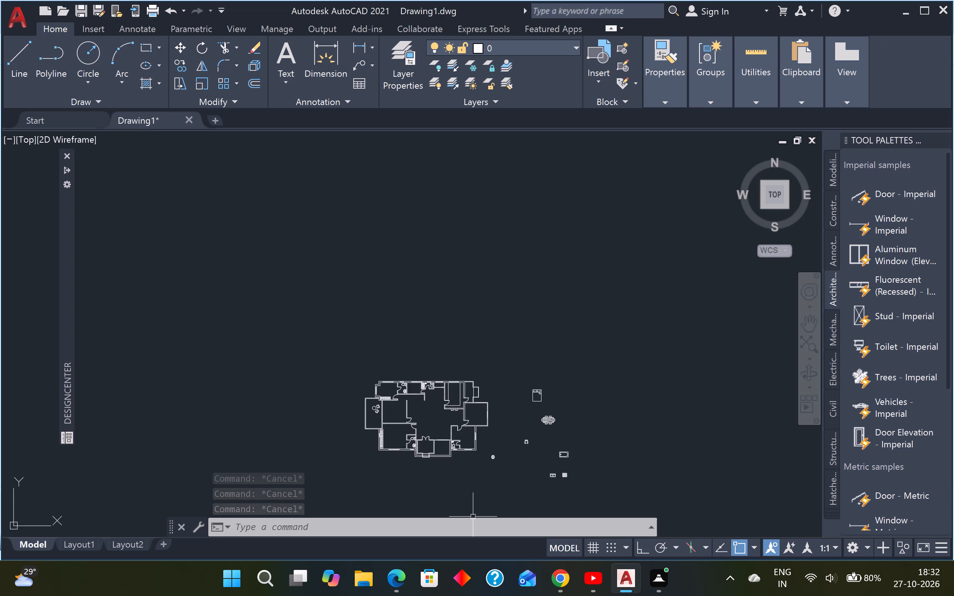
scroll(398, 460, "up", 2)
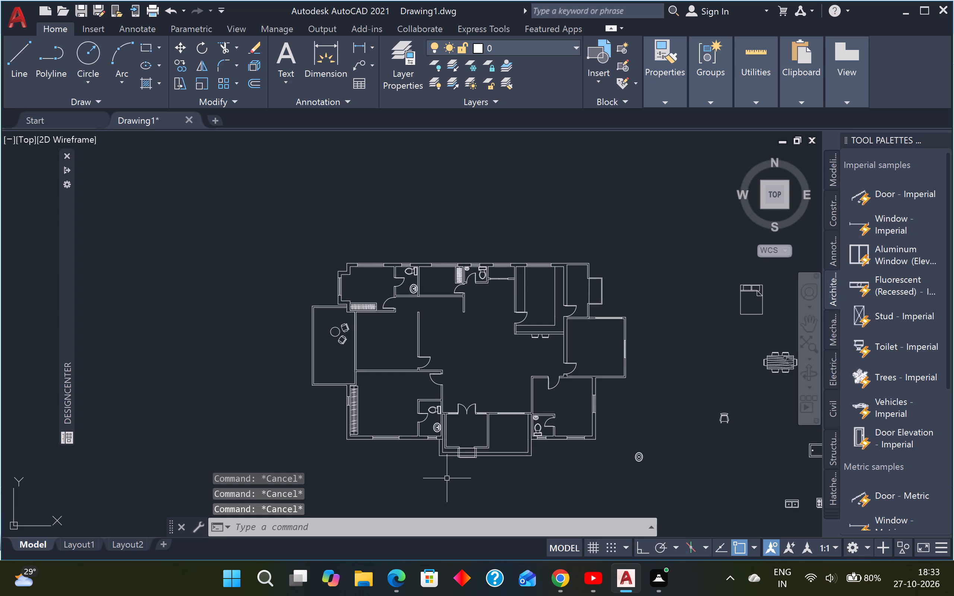
Draw a square rectangle filling the northwest corner of the west terrace wall, from outer to inner wall corner.
scroll(279, 316, "up", 2)
key("Escape")
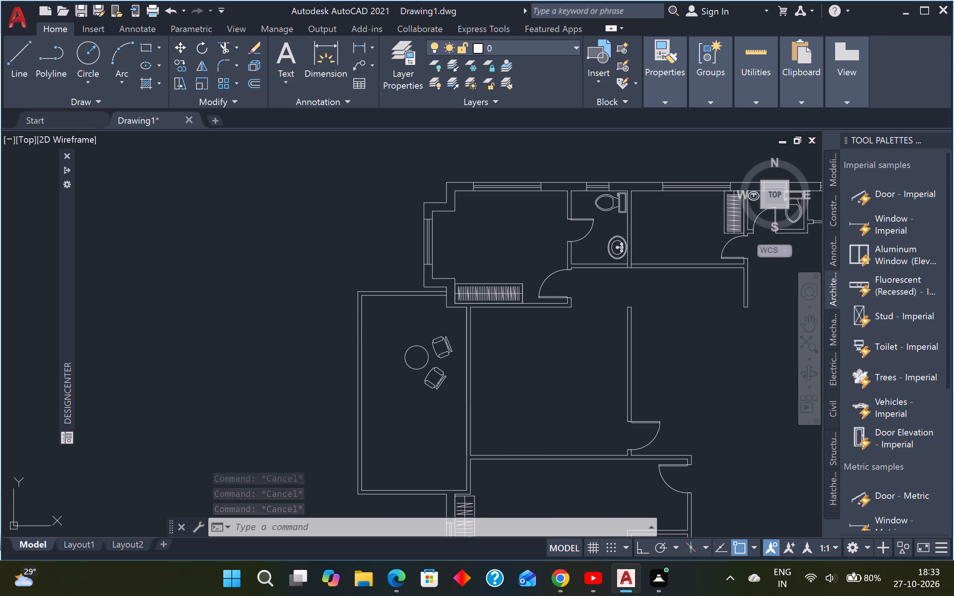
key("r")
key("e")
key("c")
key("space")
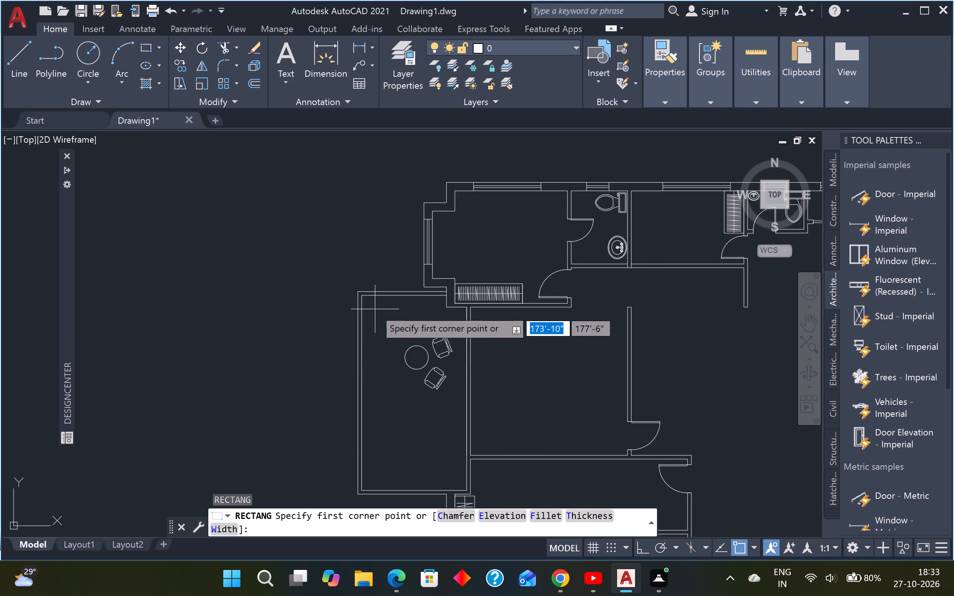
scroll(345, 279, "up", 3)
scroll(397, 339, "up", 2)
left_click(394, 326)
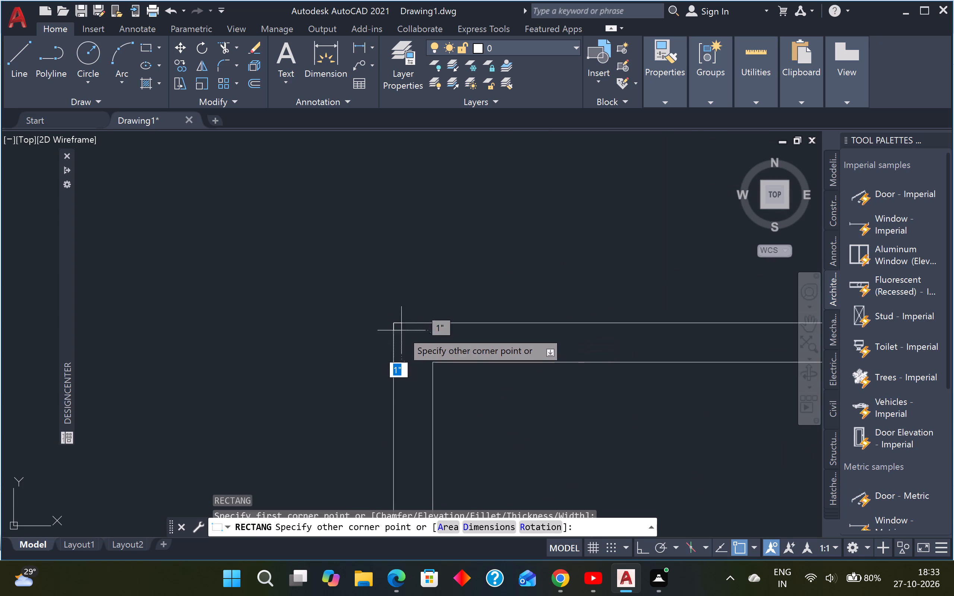
left_click(432, 362)
key("Escape")
Draw a 4" square rectangle filling the southwest corner of the terrace wall, from outer to inner wall corner.
scroll(435, 340, "down", 3)
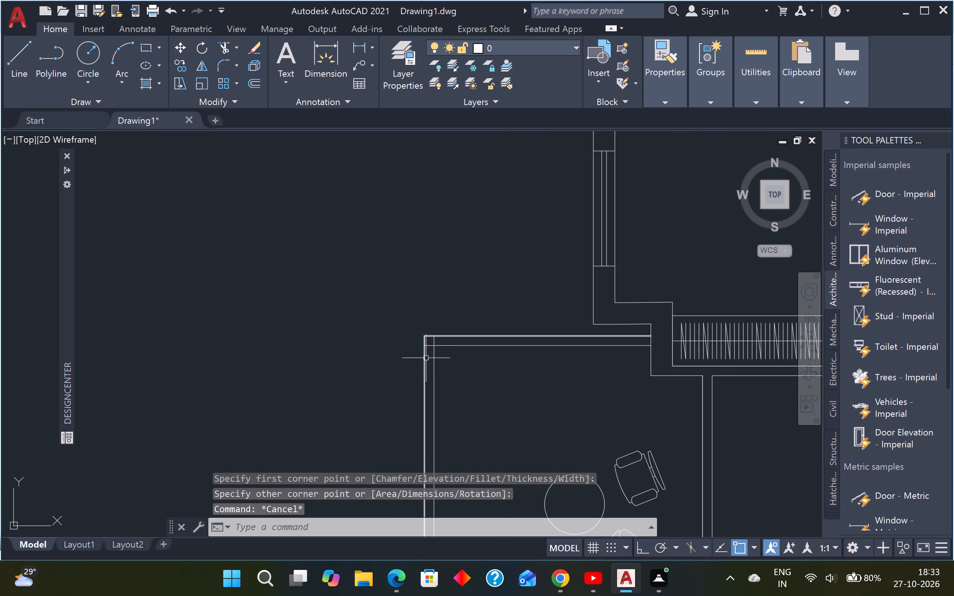
scroll(428, 356, "down", 3)
middle_click_drag(461, 400, 525, 206)
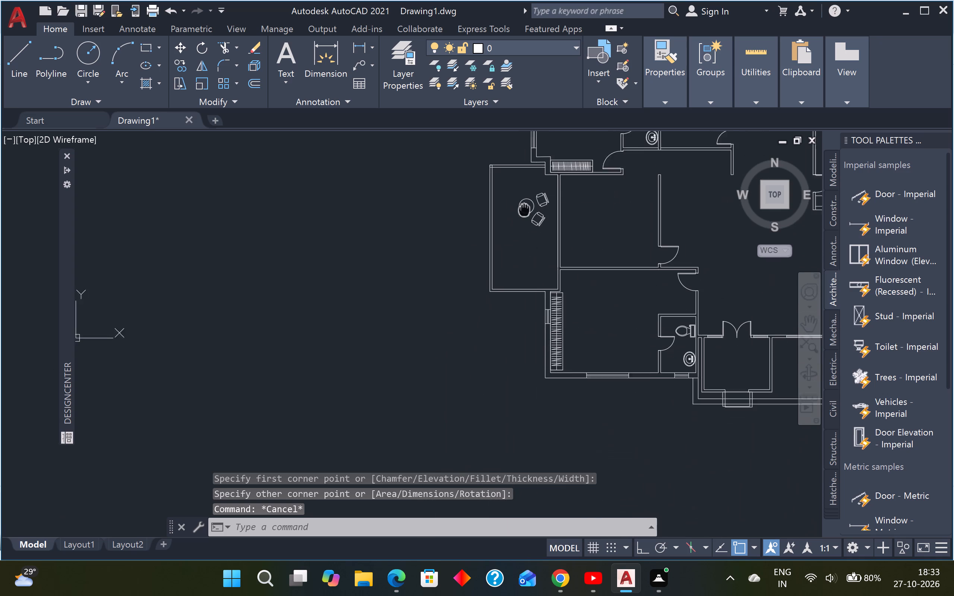
middle_click_drag(525, 206, 525, 206)
key("space")
scroll(491, 283, "up", 6)
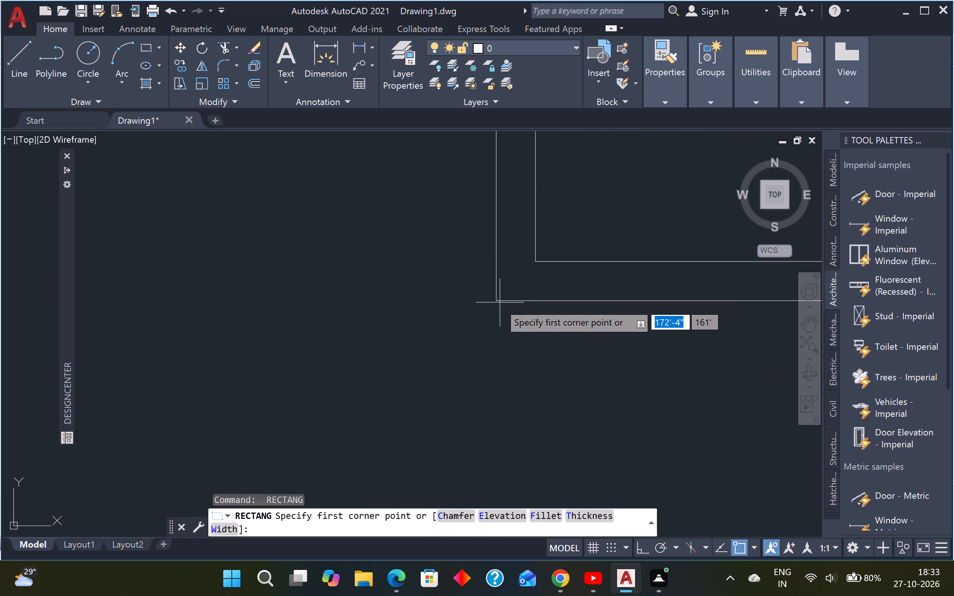
left_click(494, 301)
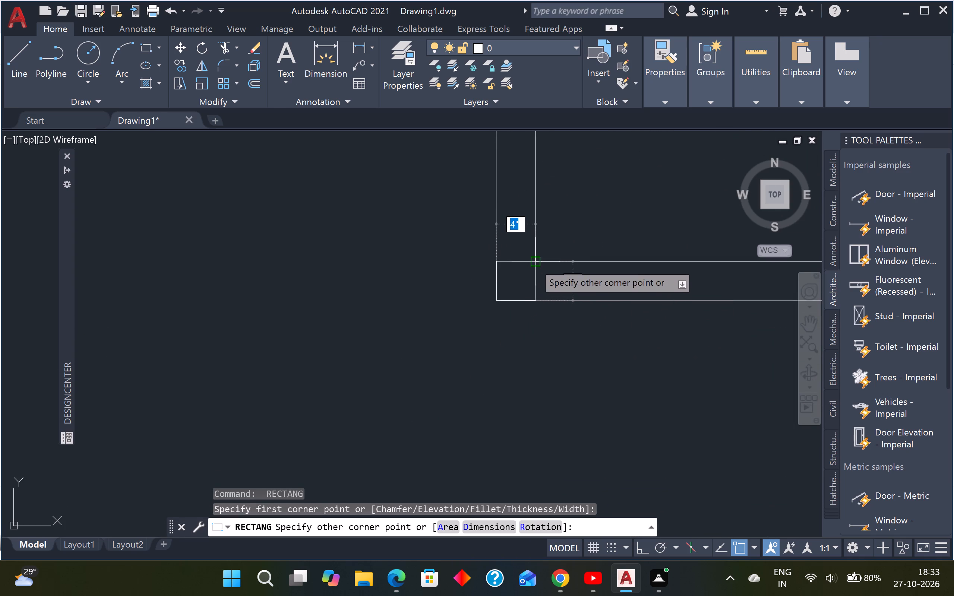
left_click(534, 263)
key("Escape")
Open the Bed - Queen block definition for editing.
scroll(534, 263, "down", 7)
middle_click_drag(556, 231, 482, 272)
key("Escape")
key("Escape")
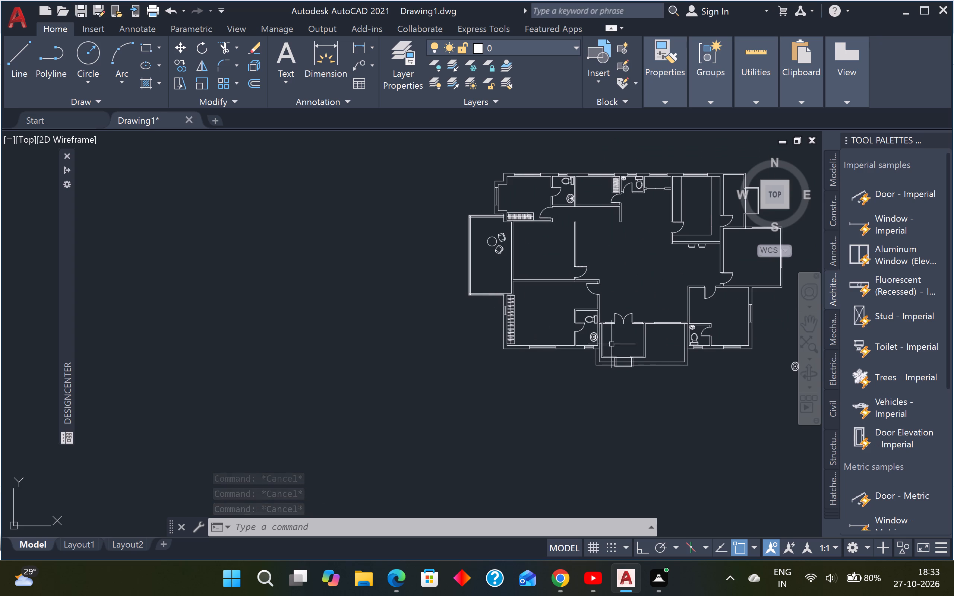
scroll(656, 342, "down", 2)
middle_click_drag(710, 383, 620, 397)
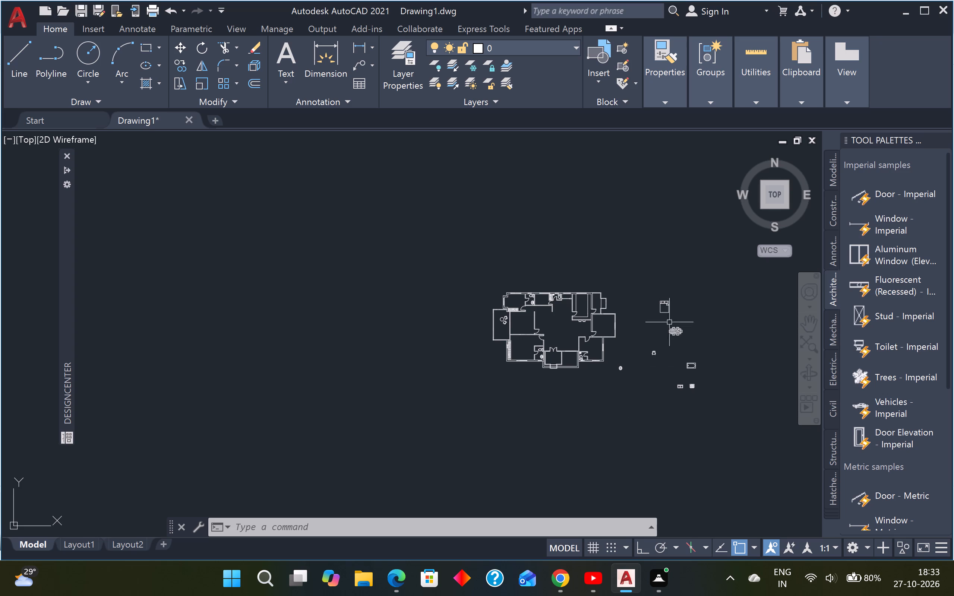
scroll(670, 302, "up", 5)
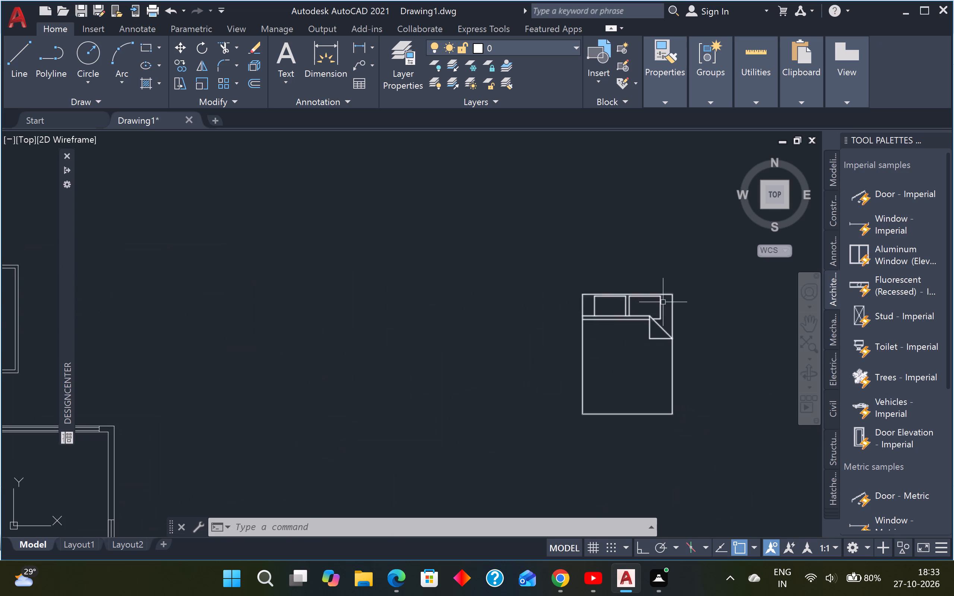
double_click(660, 294)
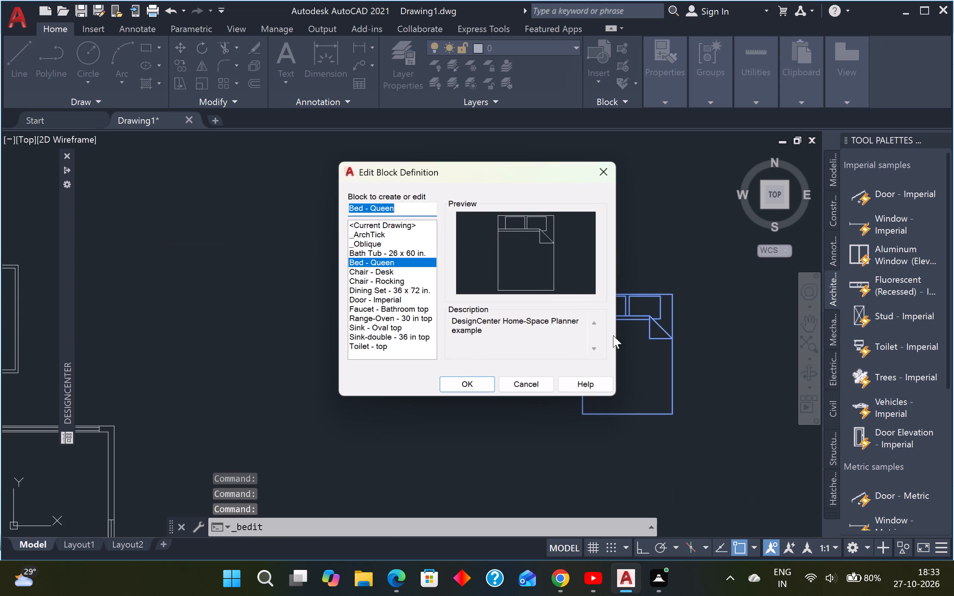
left_click(463, 386)
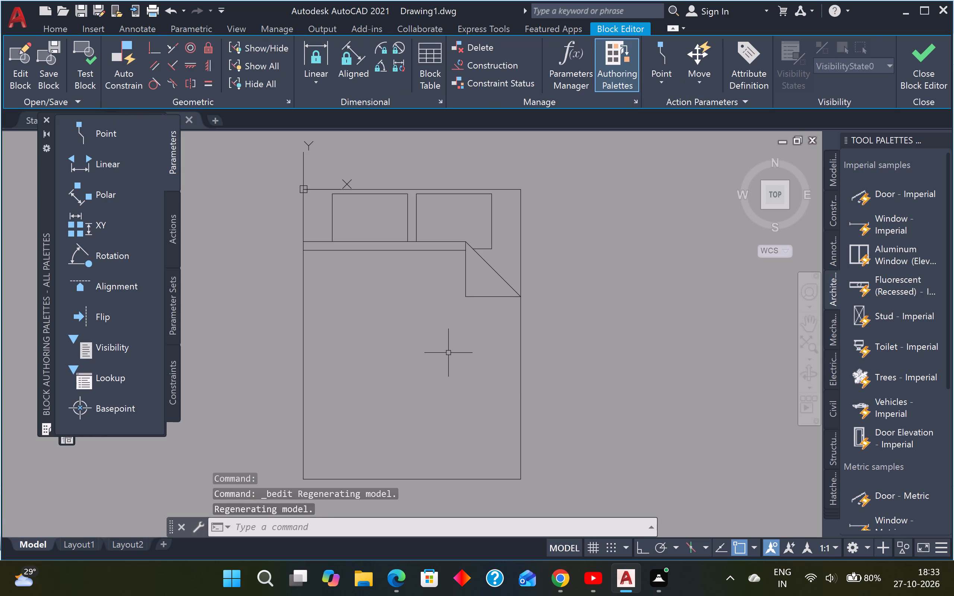
Draw a side table rectangle 1'6" wide and about 1'5" deep, starting at the bed's northeast corner.
type("REC")
key("space")
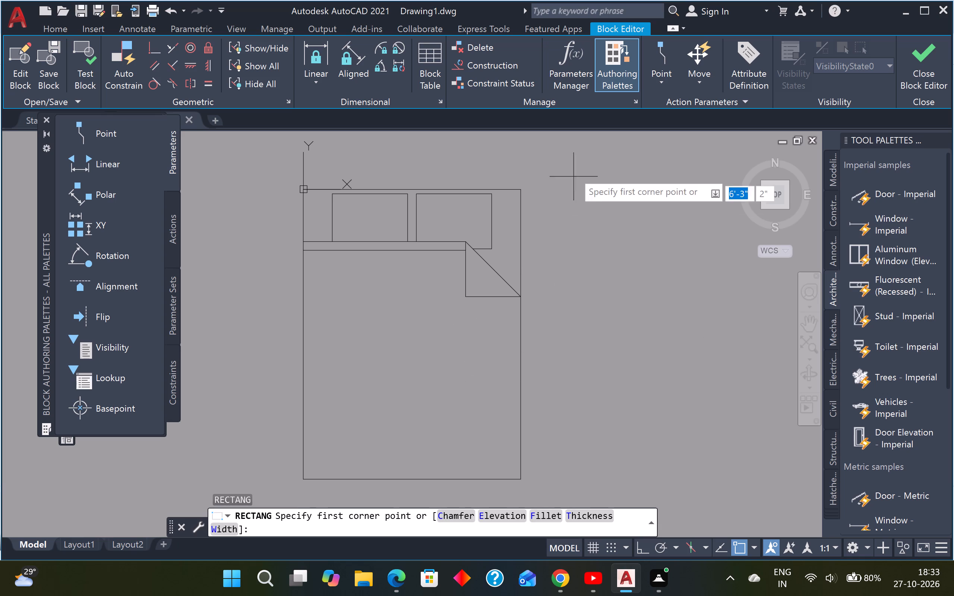
left_click(518, 191)
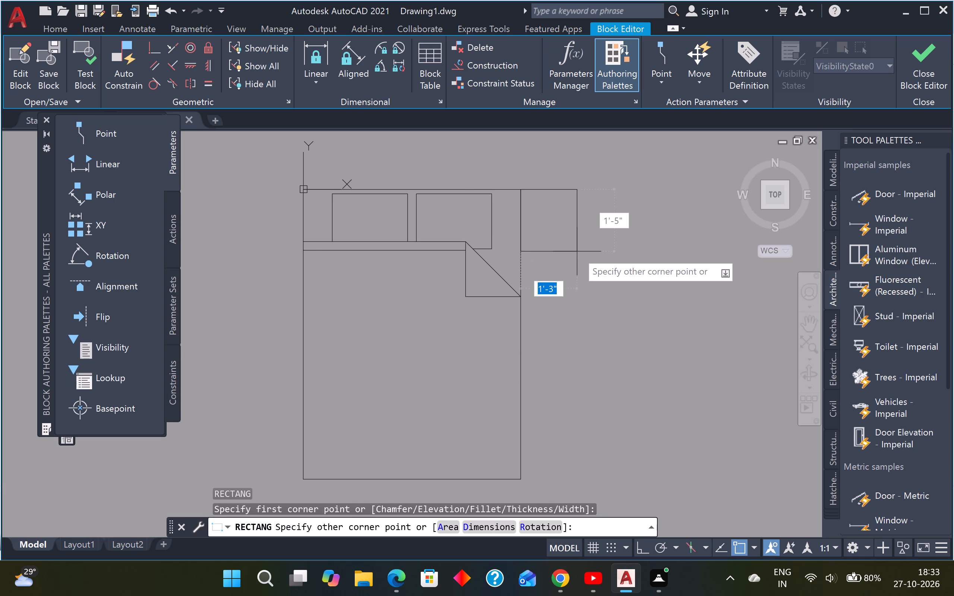
key("1")
type("'6\"")
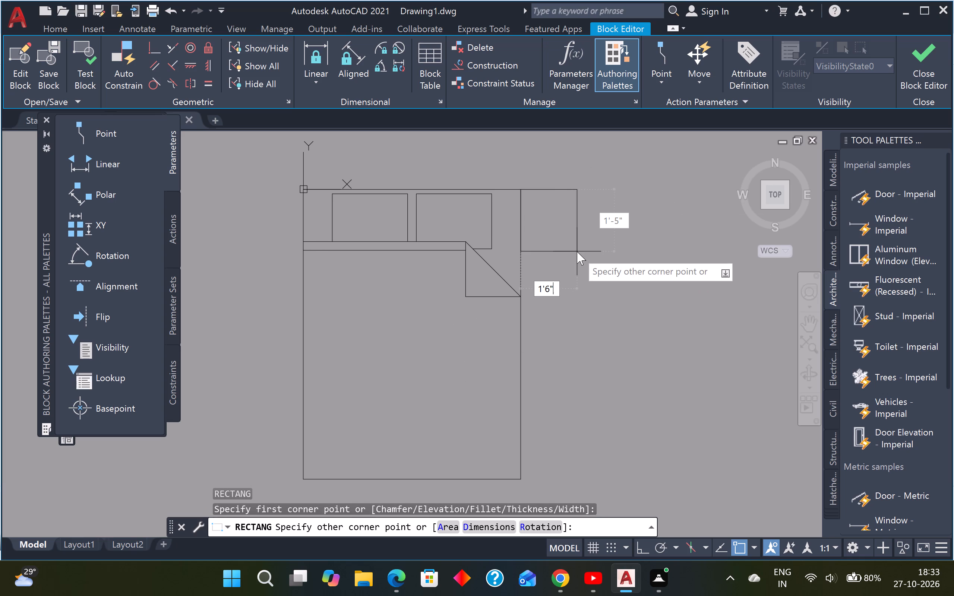
key("Return")
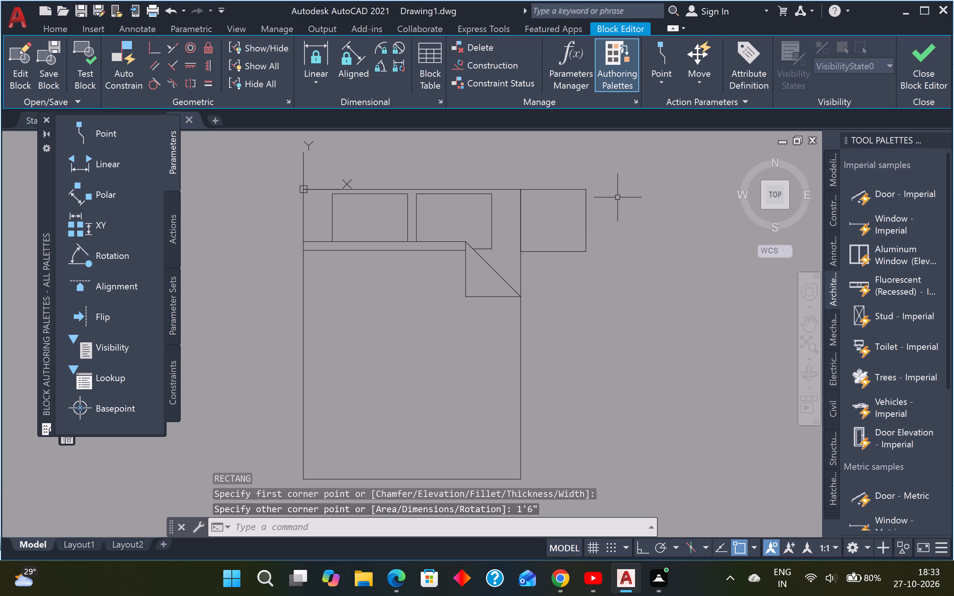
Move the side table about 1" east, leaving a small gap beside the bed.
left_click(587, 185)
left_click(562, 237)
type("M")
key("space")
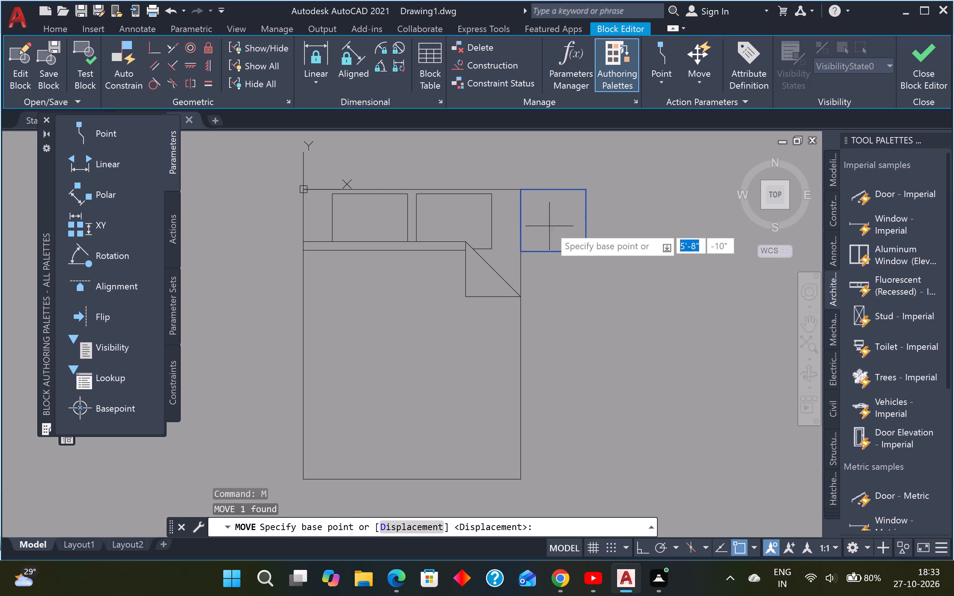
left_click(547, 224)
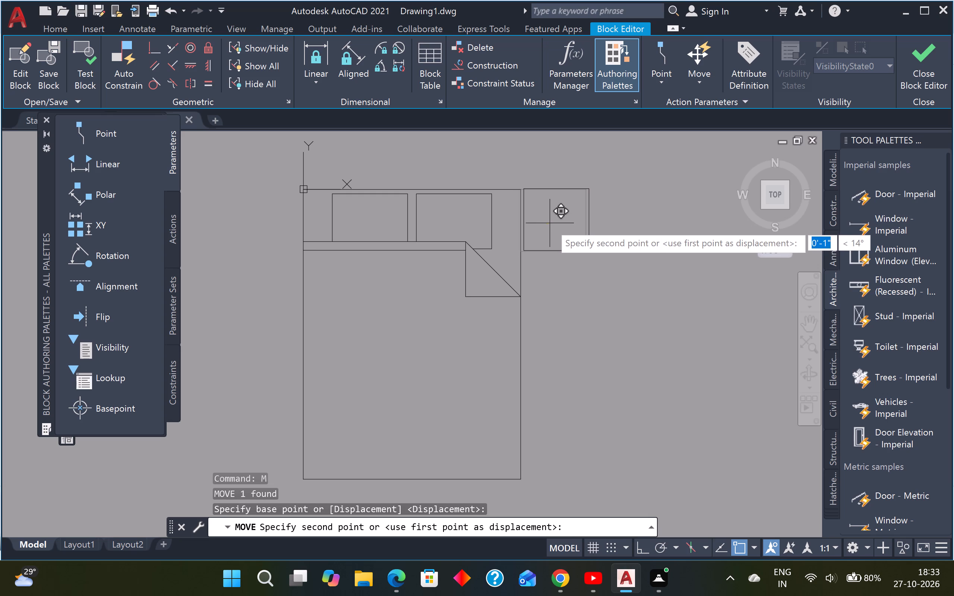
left_click(550, 223)
Copy the side table about 6'-7" straight west so it sits beside the bed's other long edge.
left_click(575, 172)
left_click(554, 229)
type("CO")
key("Return")
left_click(563, 219)
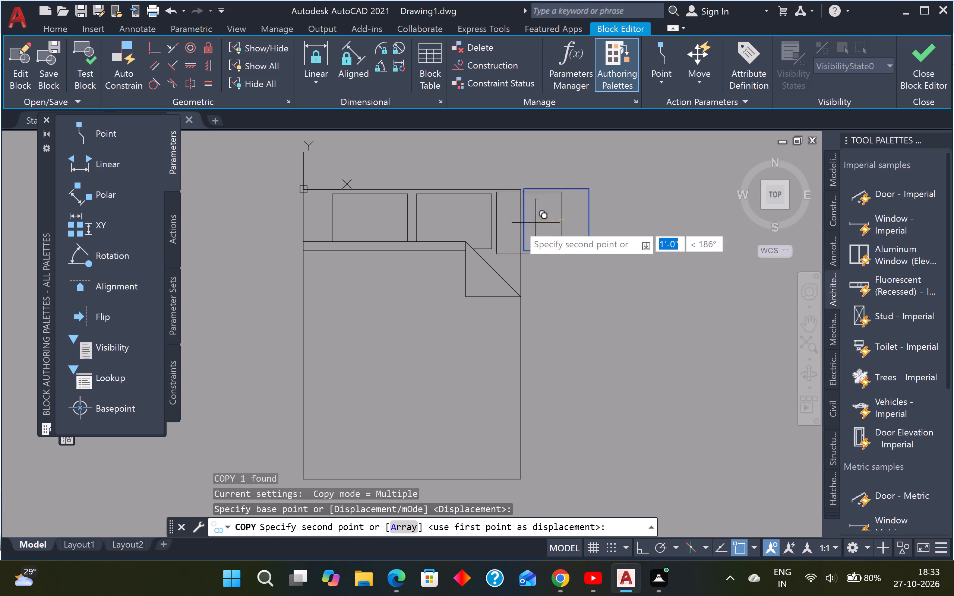
scroll(291, 223, "up", 2)
middle_click_drag(308, 232, 444, 322)
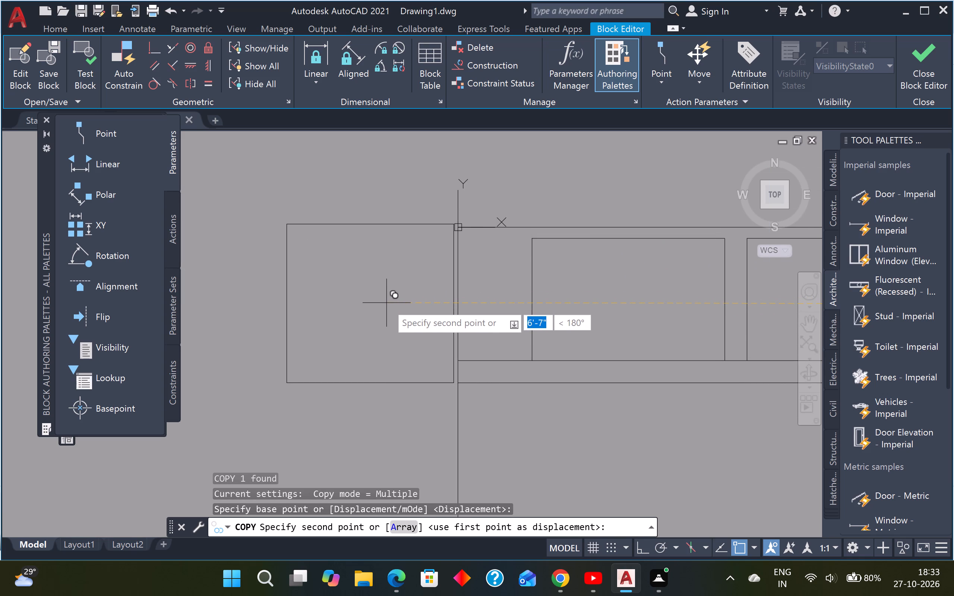
left_click(386, 303)
scroll(396, 296, "down", 2)
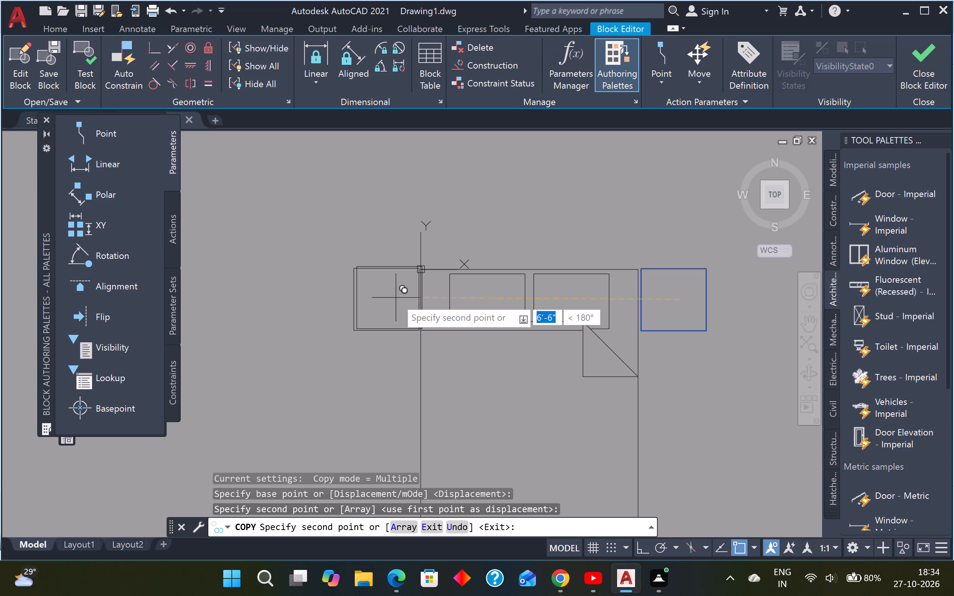
key("Escape")
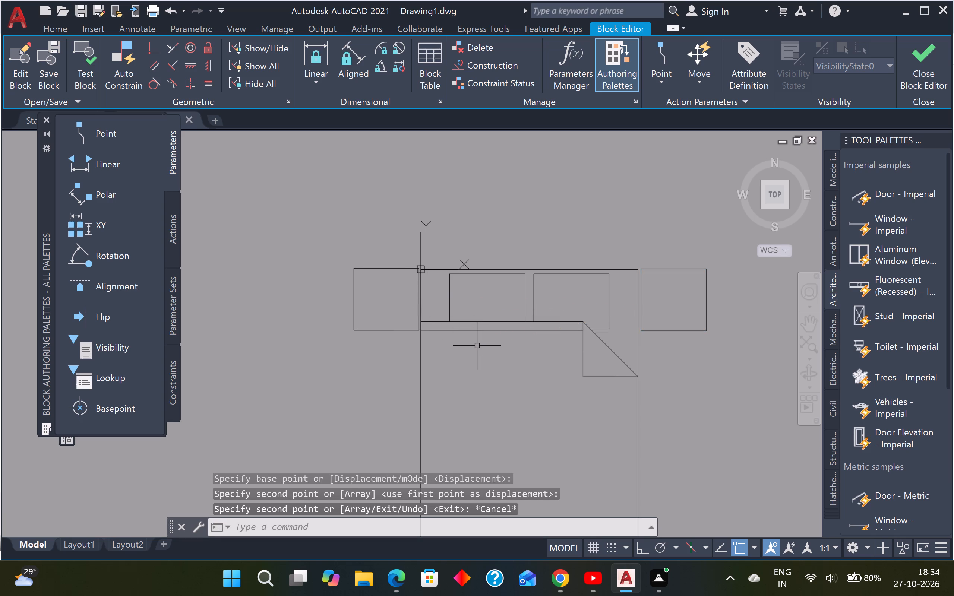
Fillet the west pillow's northwest and northeast corners with a 2" radius.
type("F R")
key("space")
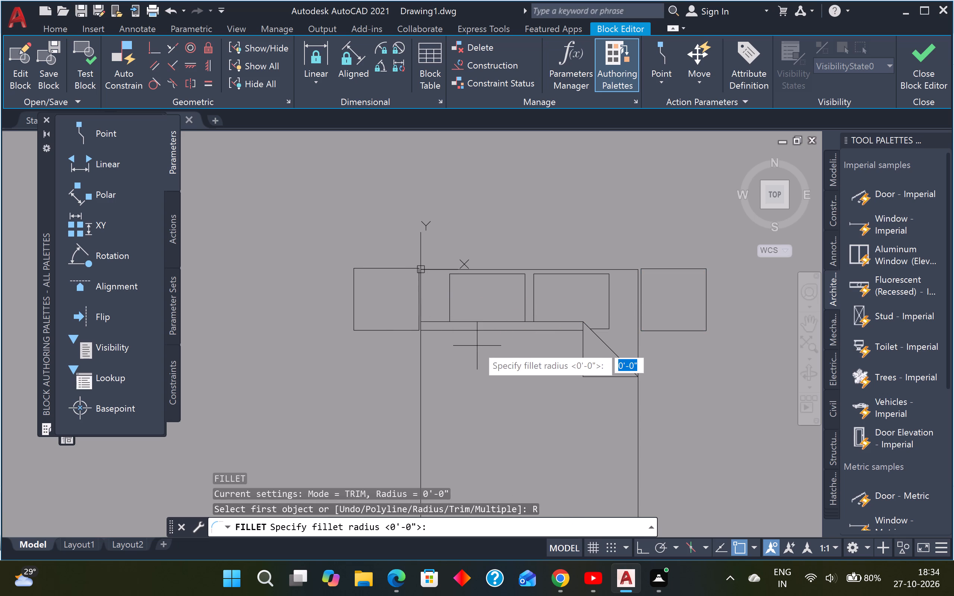
type("2\"")
key("Return")
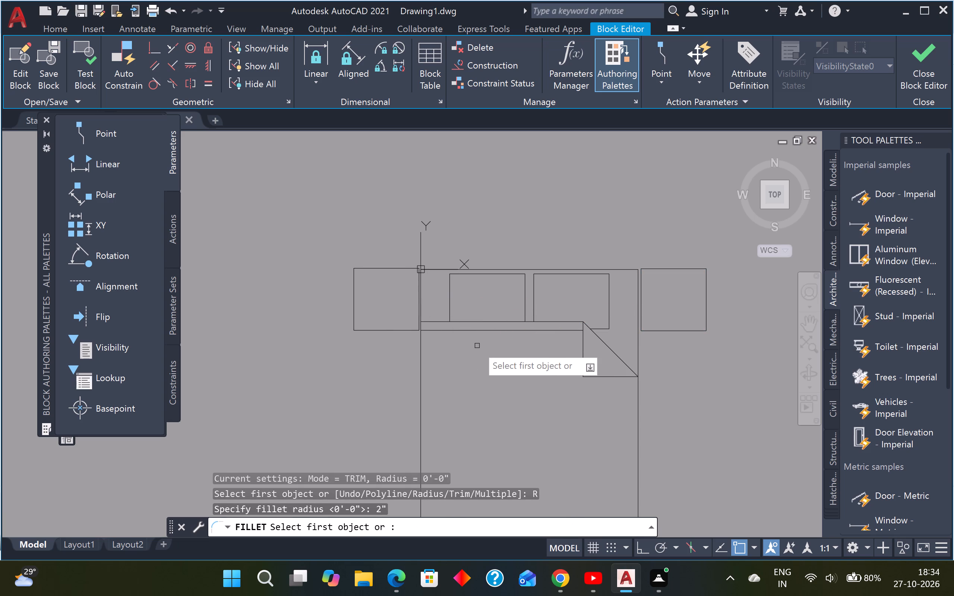
scroll(437, 268, "up", 3)
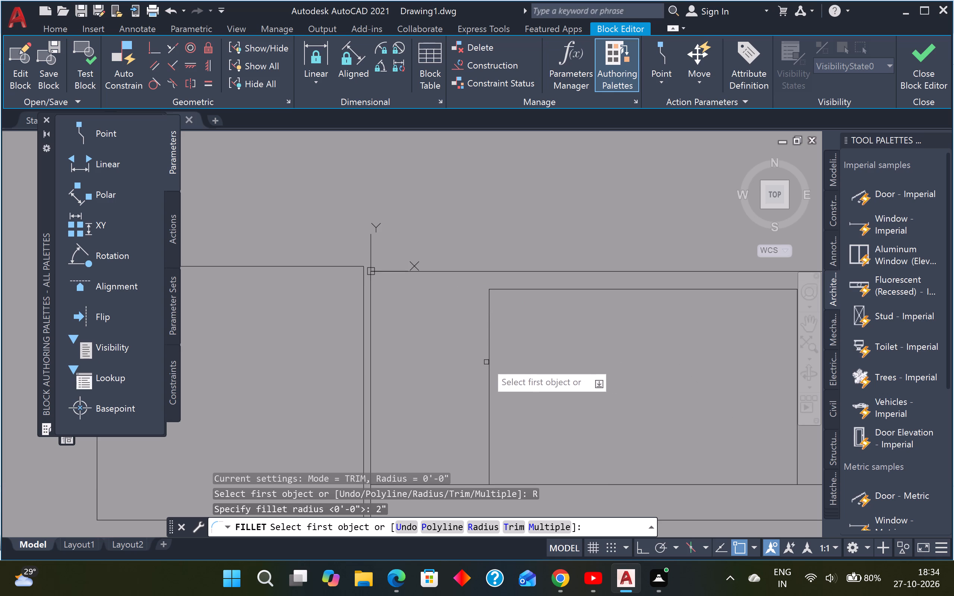
left_click(488, 364)
left_click(515, 290)
key("space")
scroll(536, 320, "down", 3)
scroll(613, 329, "up", 3)
key("space")
key("space")
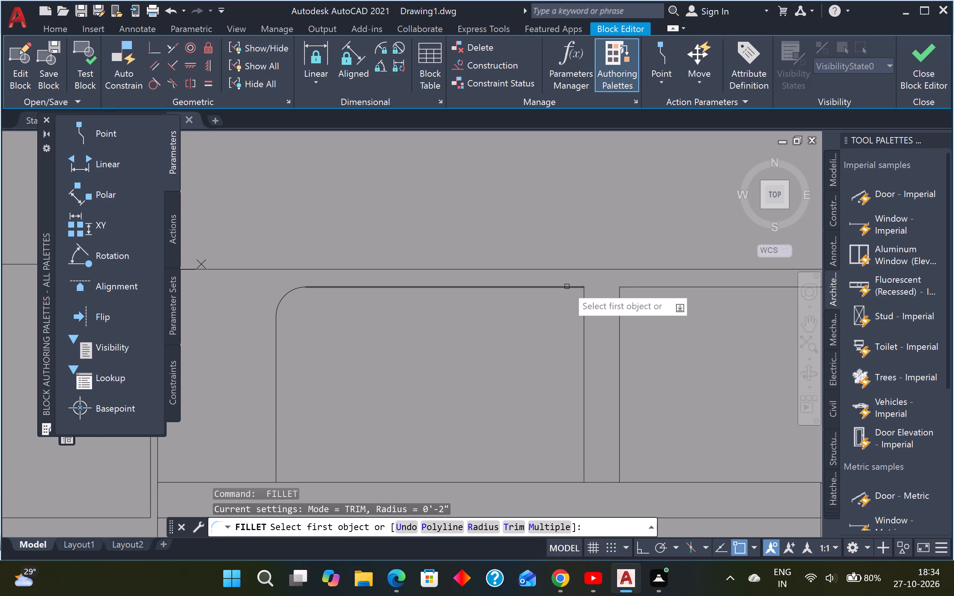
left_click(567, 286)
left_click(584, 307)
Fillet the east pillow's northwest, northeast and southeast corners with the 2" radius.
key("space")
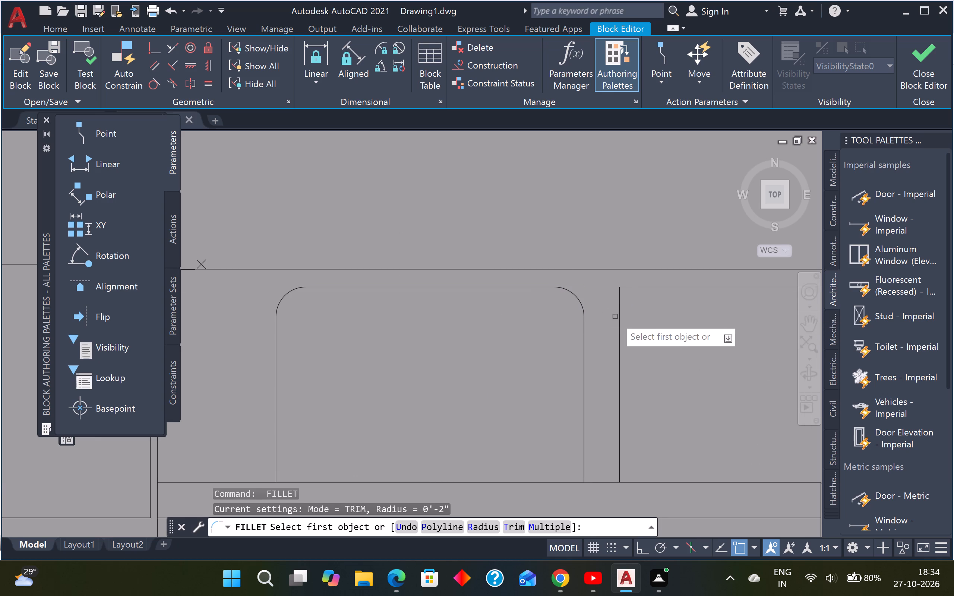
left_click(619, 316)
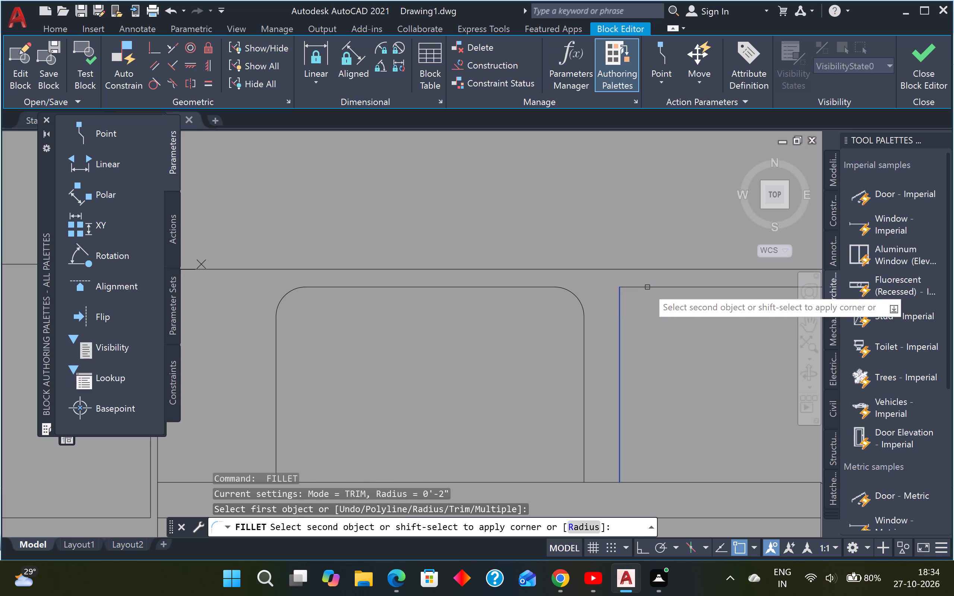
left_click(647, 287)
scroll(646, 291, "down", 3)
middle_click_drag(652, 310, 572, 301)
key("space")
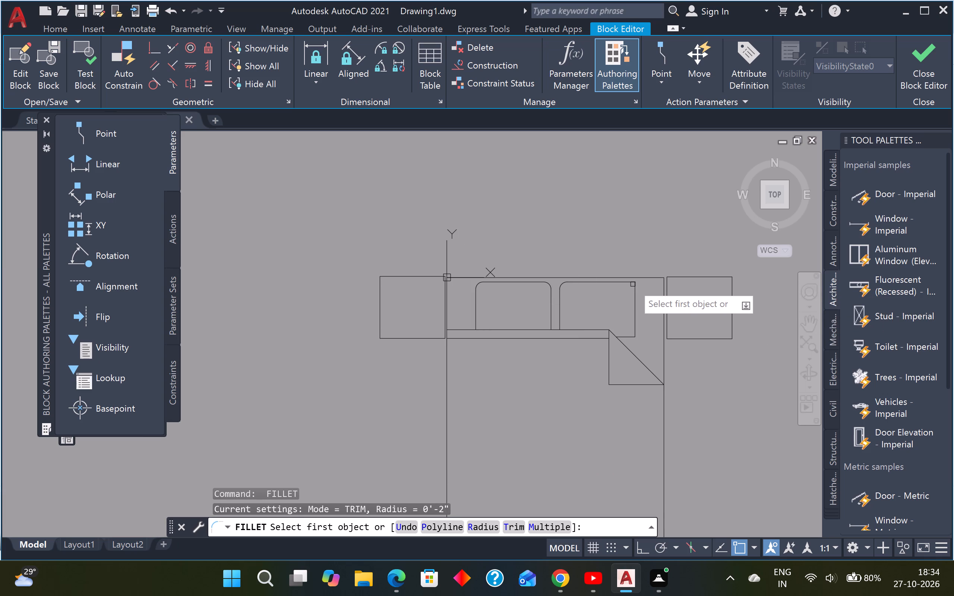
scroll(616, 282, "up", 3)
left_click(628, 279)
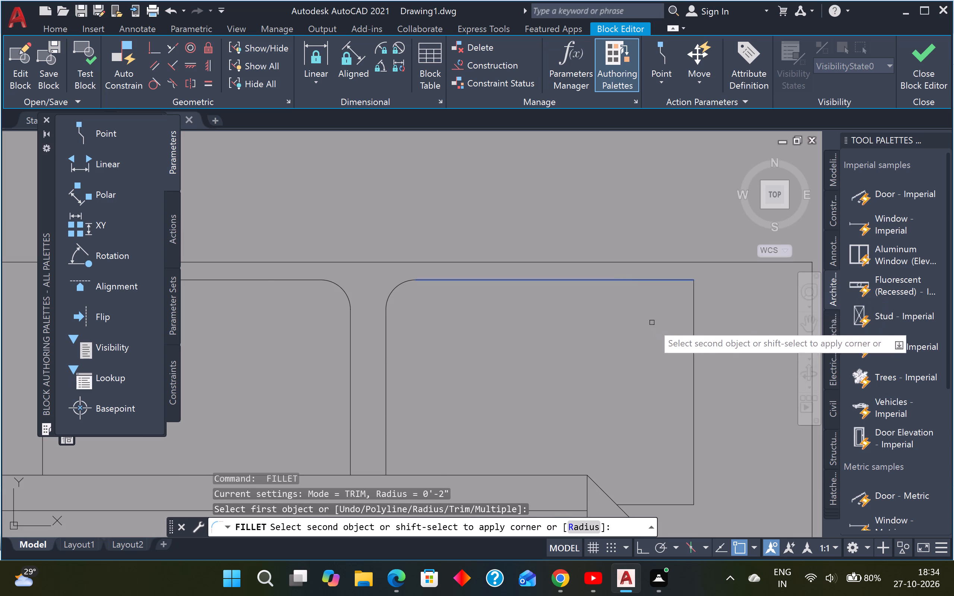
left_click(695, 336)
key("space")
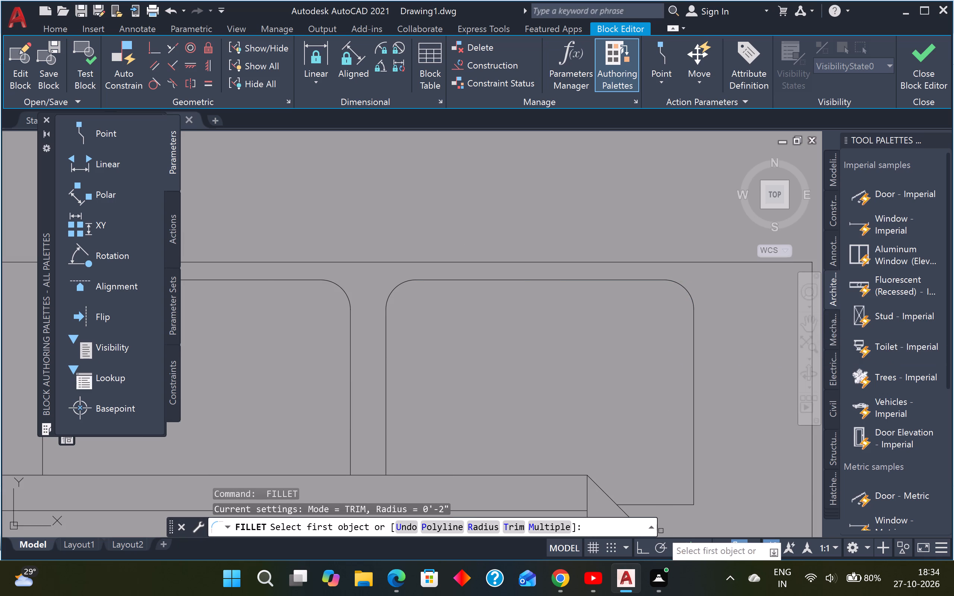
left_click(674, 505)
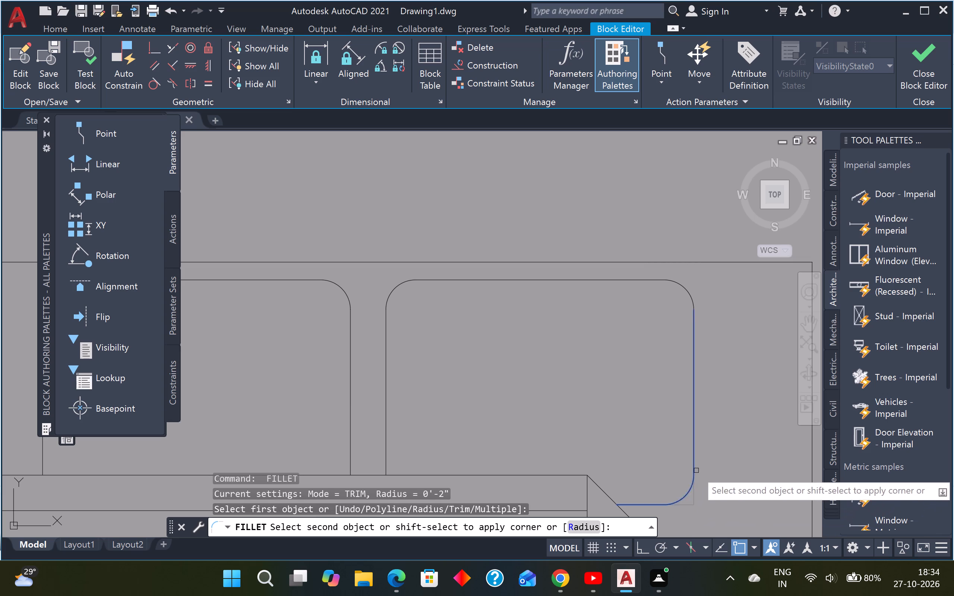
left_click(695, 462)
Fillet the southwest corner of the triangular folded sheet flap with the 2" radius.
scroll(694, 444, "down", 4)
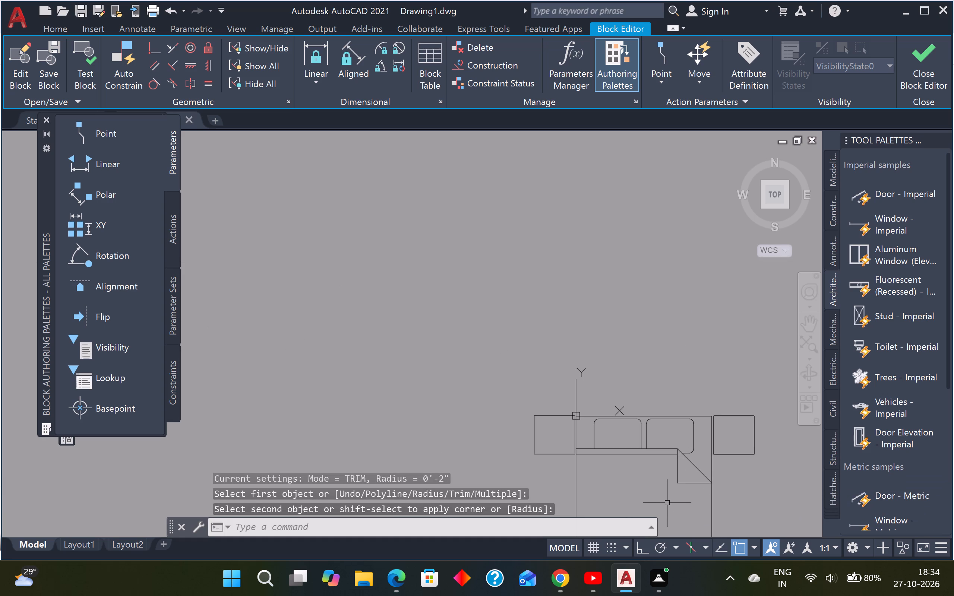
middle_click_drag(668, 501, 686, 419)
scroll(701, 382, "up", 2)
key("space")
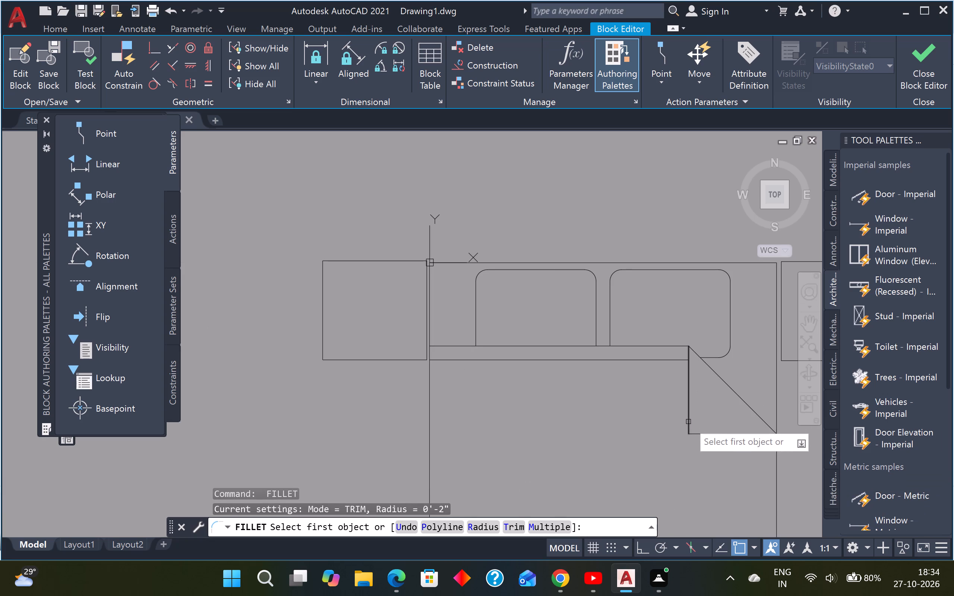
left_click(688, 422)
left_click(709, 433)
Fillet the bed outline's southwest corner at the foot end with the 2" radius.
key("space")
scroll(574, 367, "down", 4)
middle_click_drag(424, 361, 536, 385)
middle_click_drag(398, 391, 471, 398)
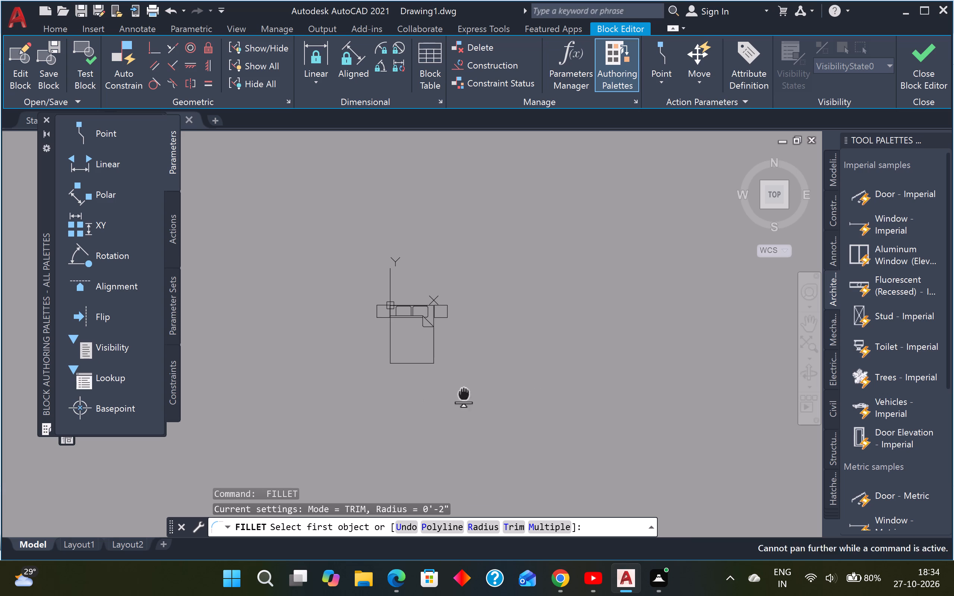
middle_click_drag(471, 398, 554, 406)
key("Escape")
middle_click_drag(408, 378, 483, 379)
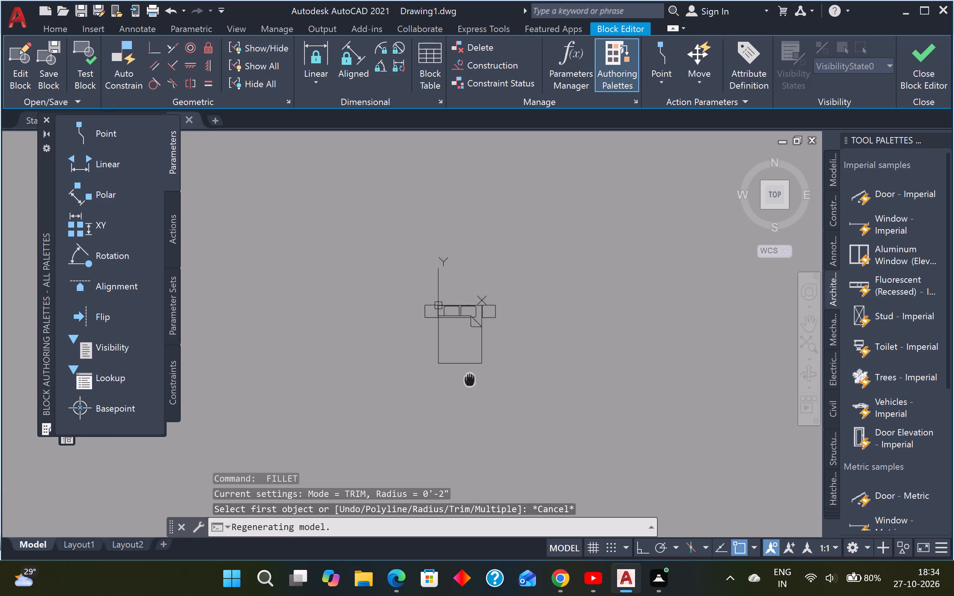
middle_click_drag(483, 379, 630, 384)
scroll(609, 373, "up", 2)
key("space")
scroll(624, 346, "up", 3)
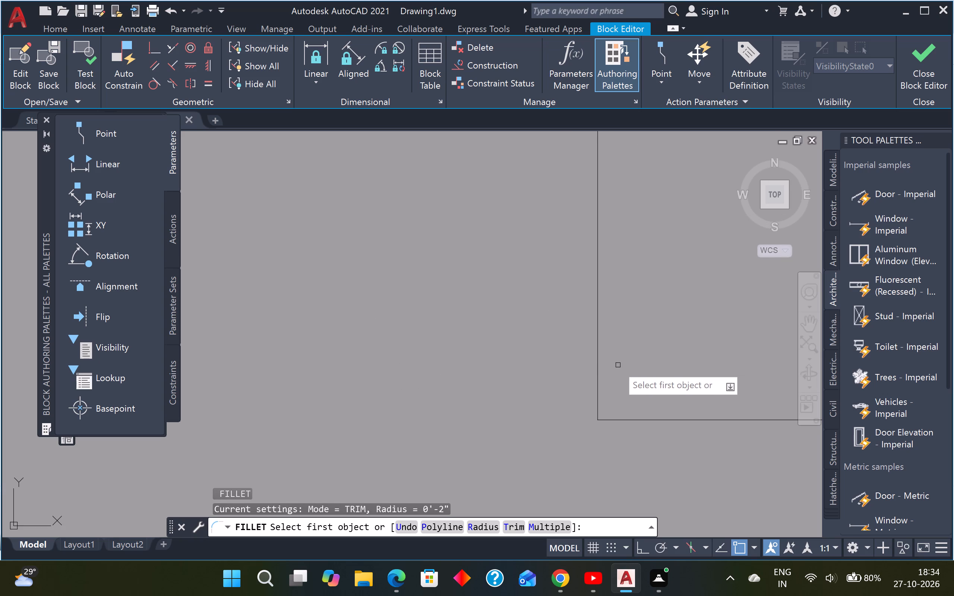
left_click(599, 370)
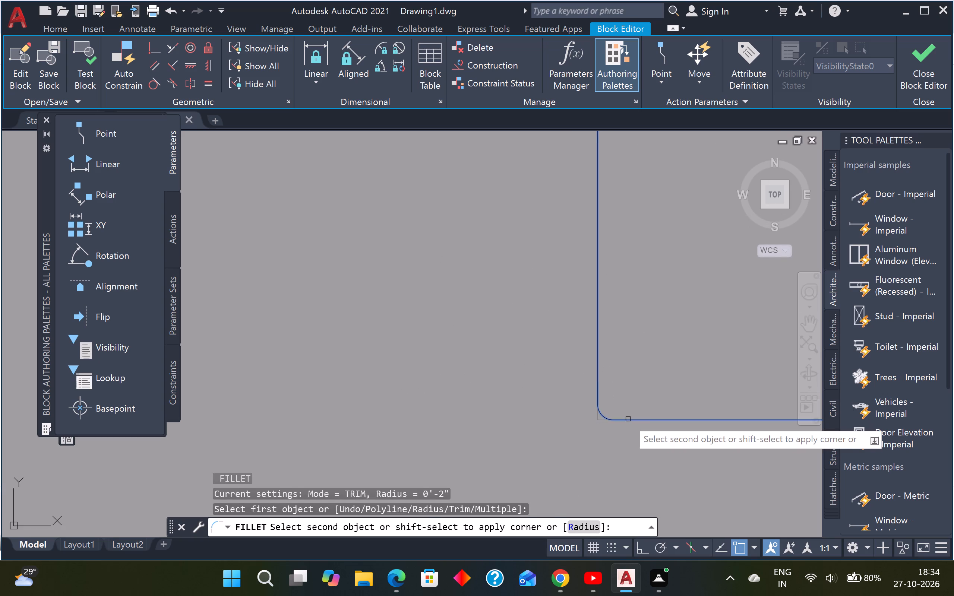
left_click(628, 419)
Fillet the bed outline's southeast corner at the foot end with the 2" radius.
scroll(647, 381, "down", 3)
middle_click_drag(648, 380, 554, 375)
scroll(644, 378, "up", 4)
key("space")
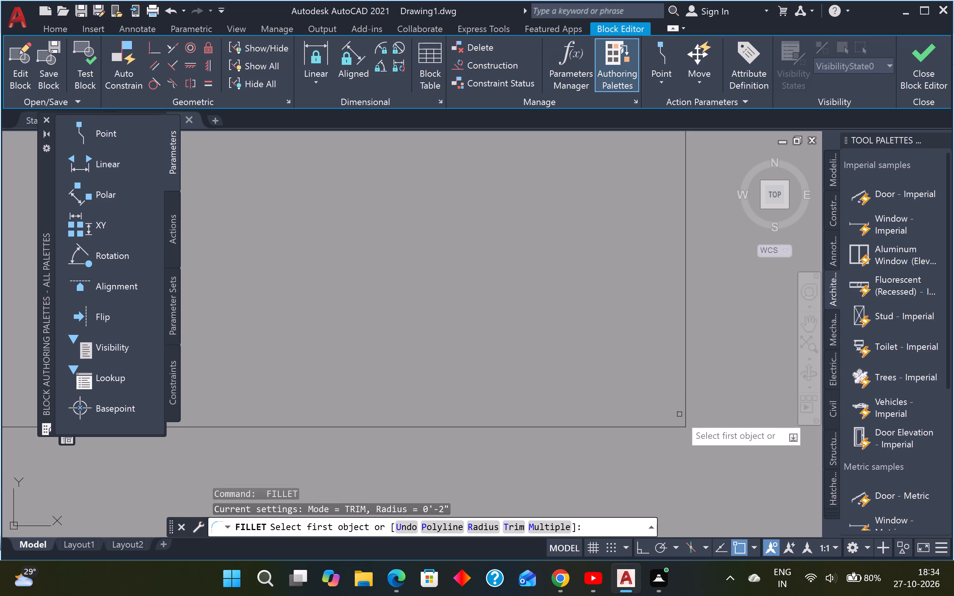
left_click(685, 414)
left_click(677, 425)
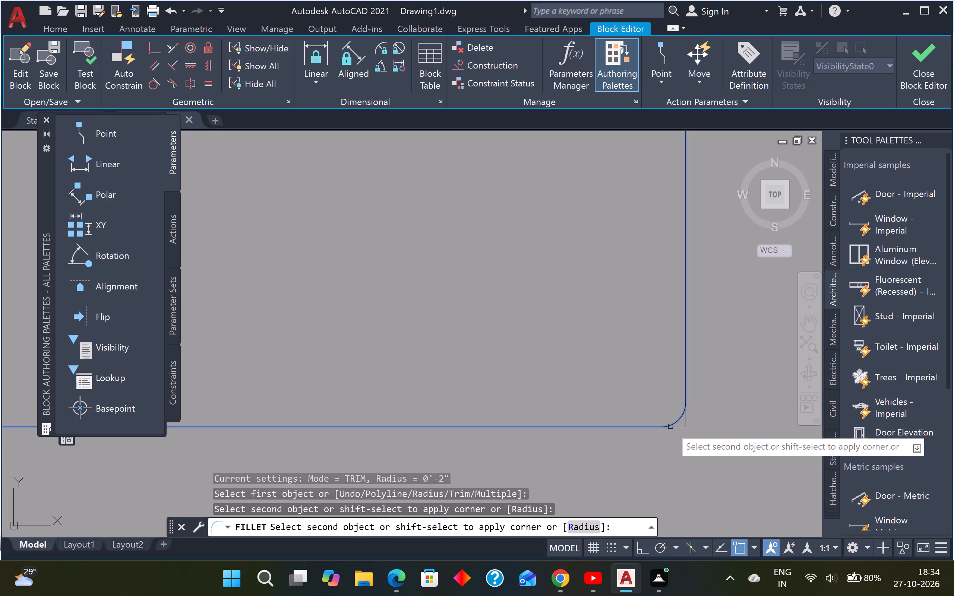
left_click(670, 426)
Fillet the bed outline's northwest corner at the head end with the 2" radius.
scroll(655, 400, "down", 5)
middle_click_drag(605, 368, 612, 456)
scroll(624, 390, "up", 3)
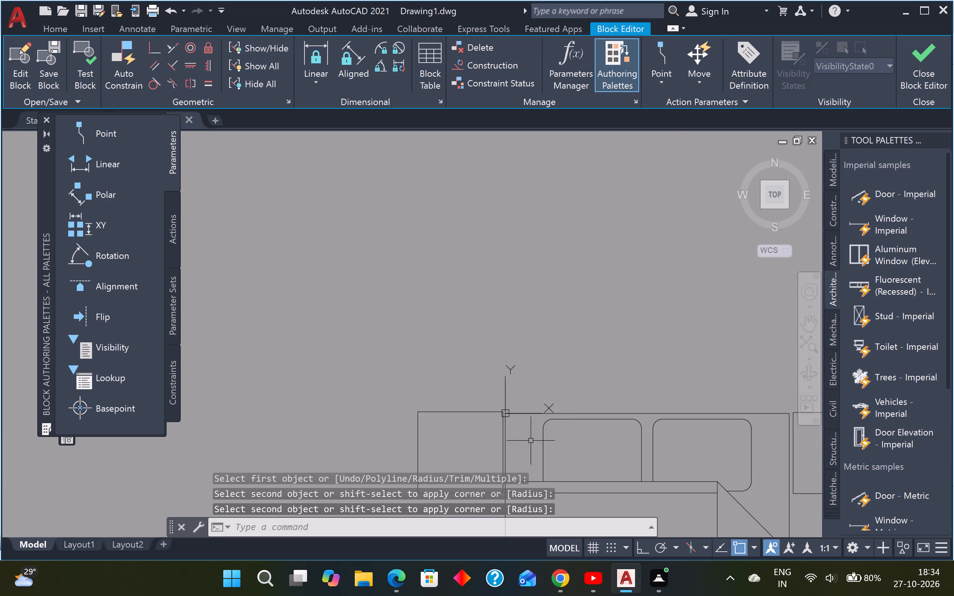
scroll(530, 440, "up", 2)
key("space")
left_click(467, 391)
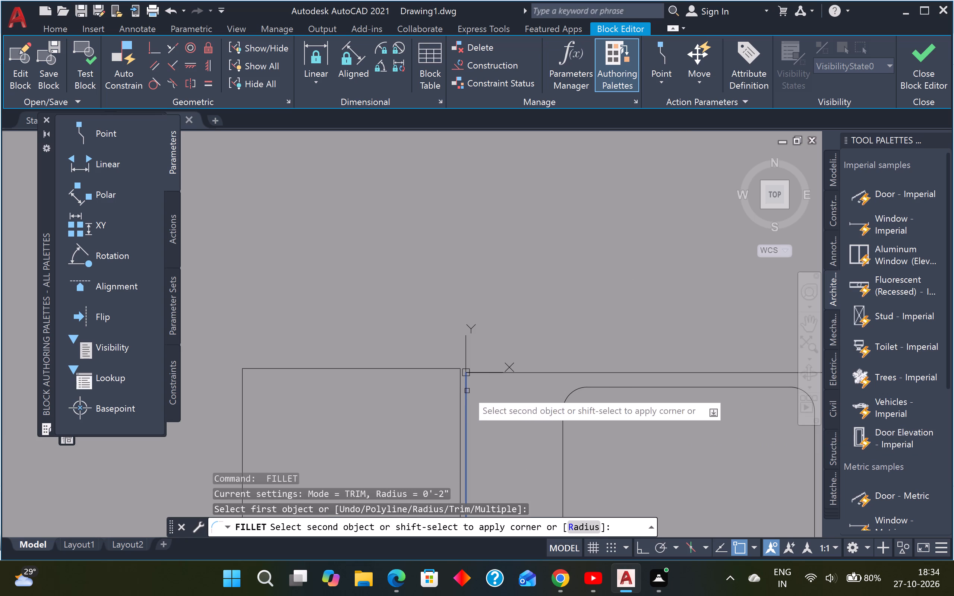
left_click(510, 370)
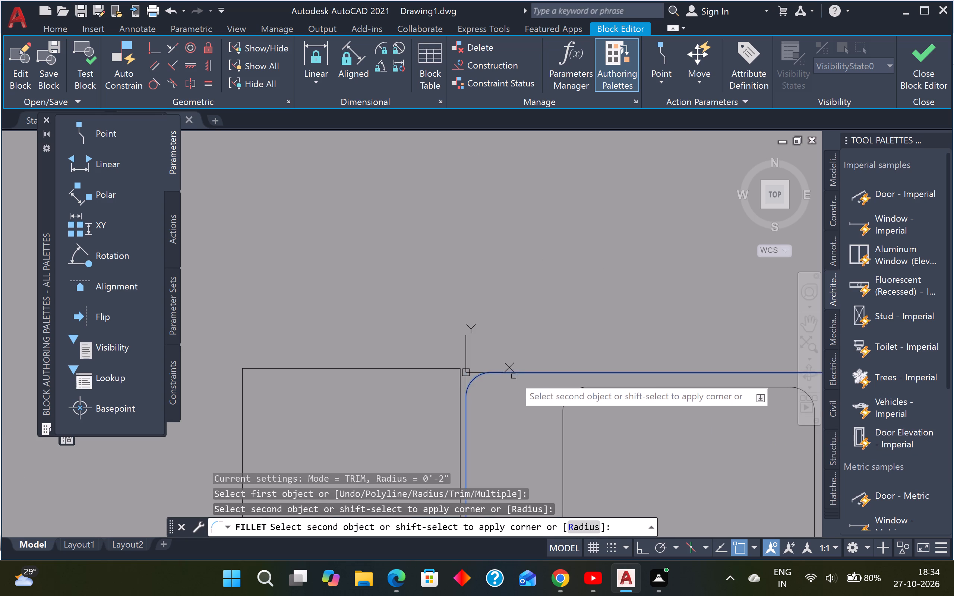
left_click(515, 374)
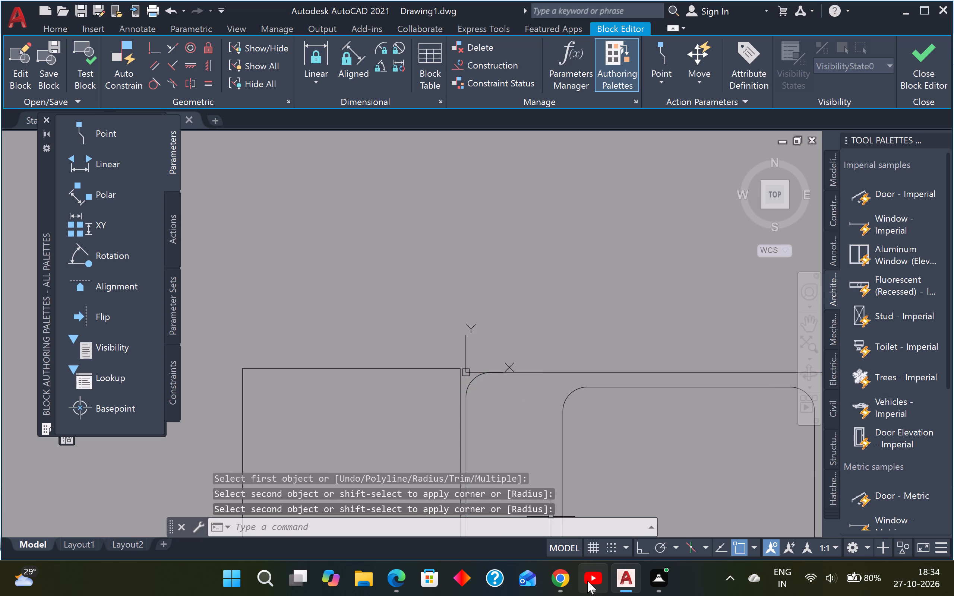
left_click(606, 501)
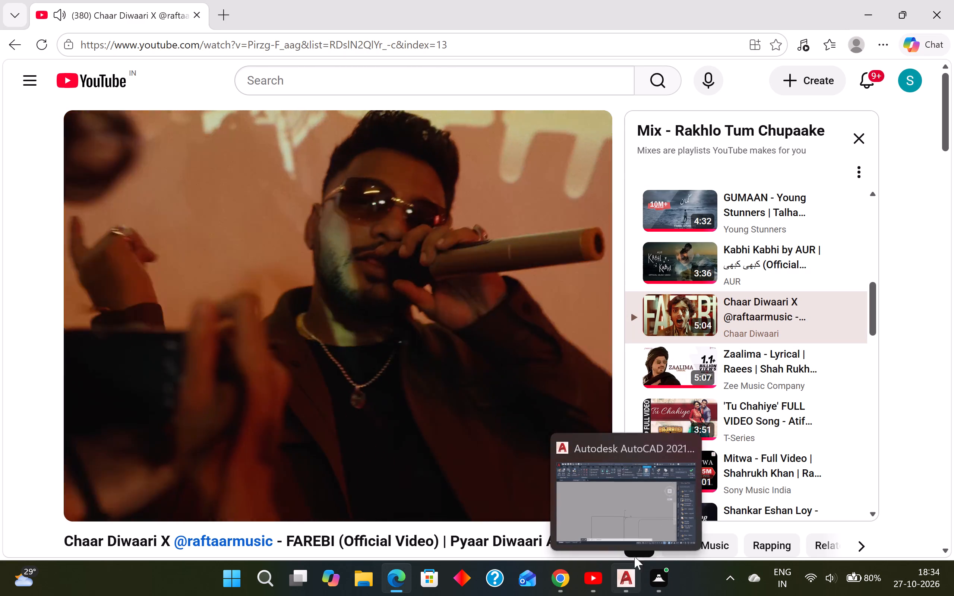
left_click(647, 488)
Fillet the bed outline's northeast corner at the head end with the 2" radius.
scroll(603, 432, "down", 4)
middle_click_drag(625, 447, 510, 405)
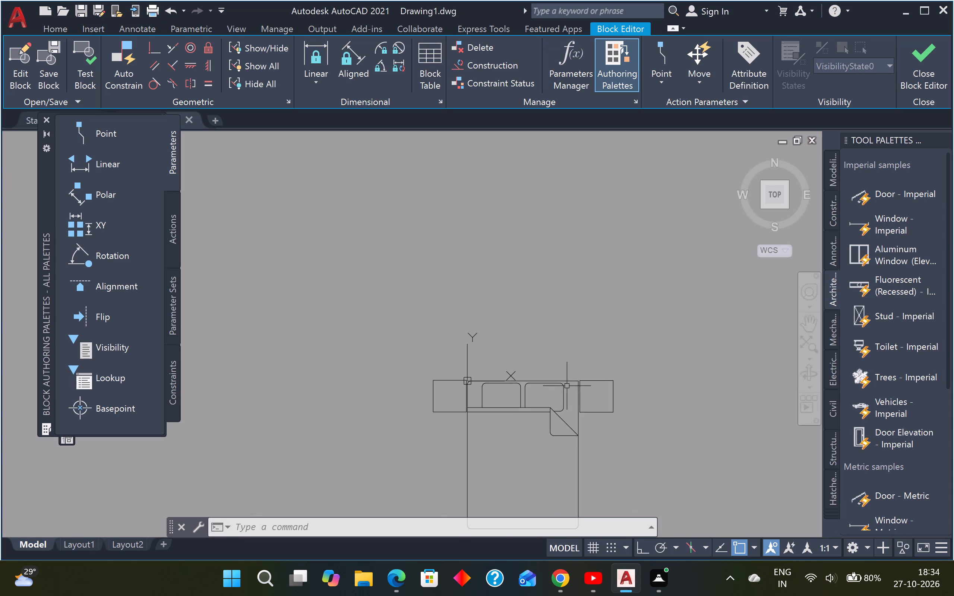
scroll(569, 387, "up", 3)
key("space")
left_click(593, 365)
left_click(608, 386)
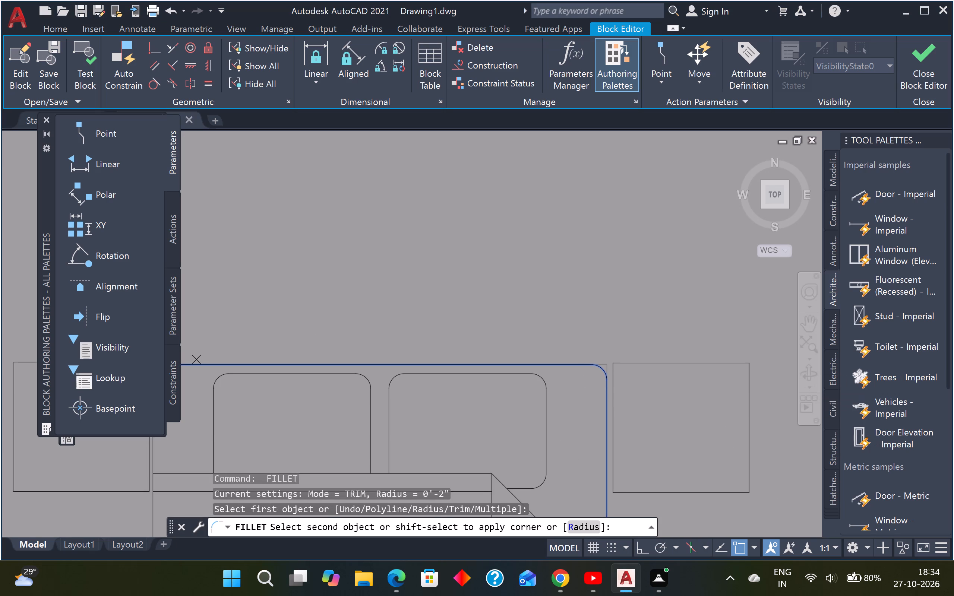
Fillet all four corners of the east side table with the 2" radius.
key("space")
left_click(614, 391)
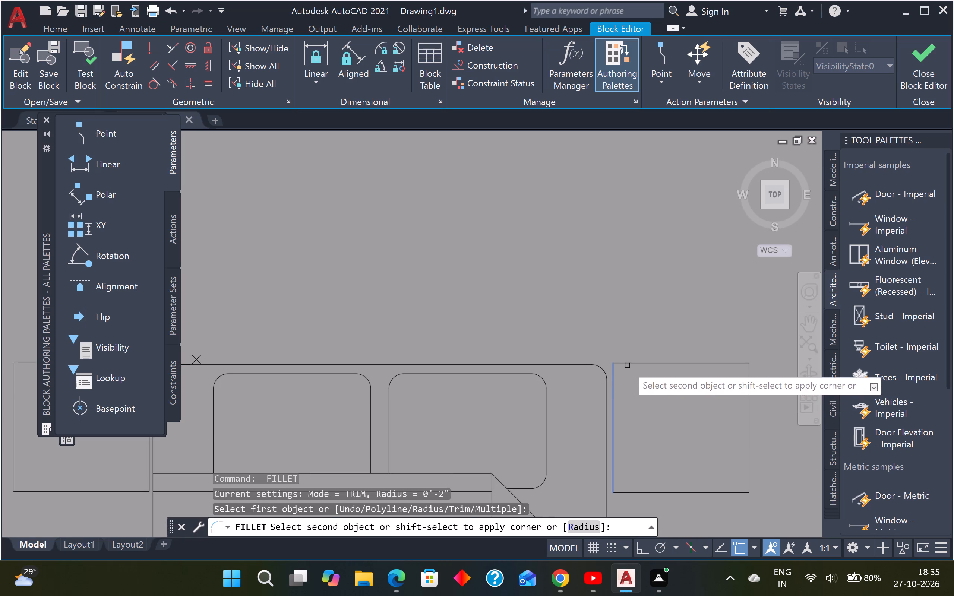
left_click(627, 364)
key("space")
left_click(614, 445)
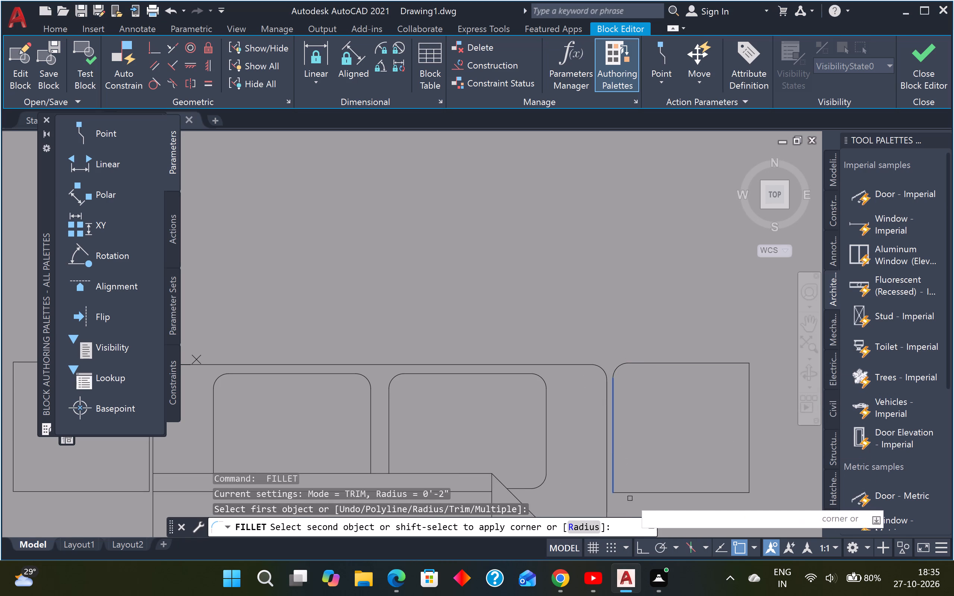
left_click(634, 492)
key("space")
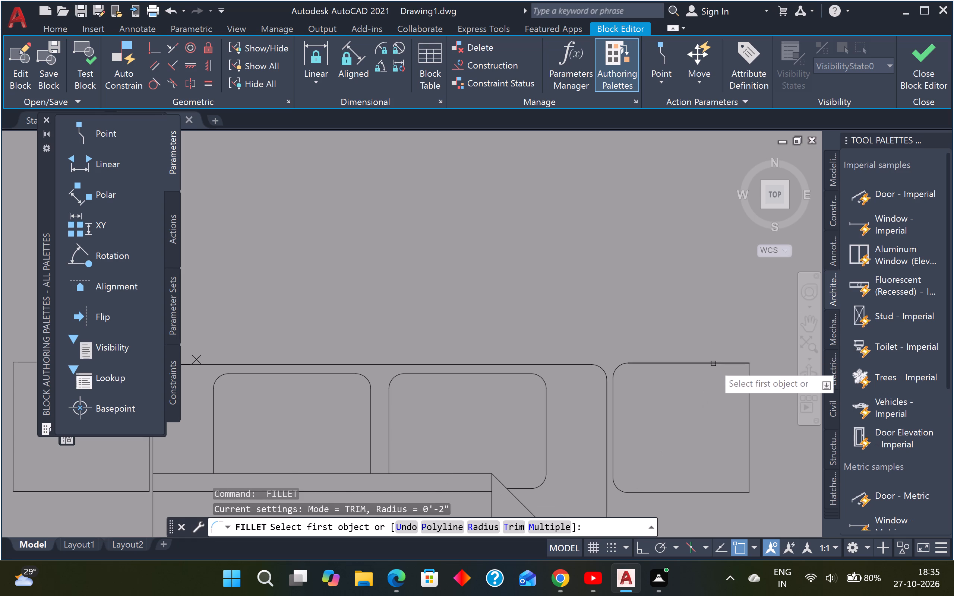
left_click(713, 364)
left_click(749, 394)
key("space")
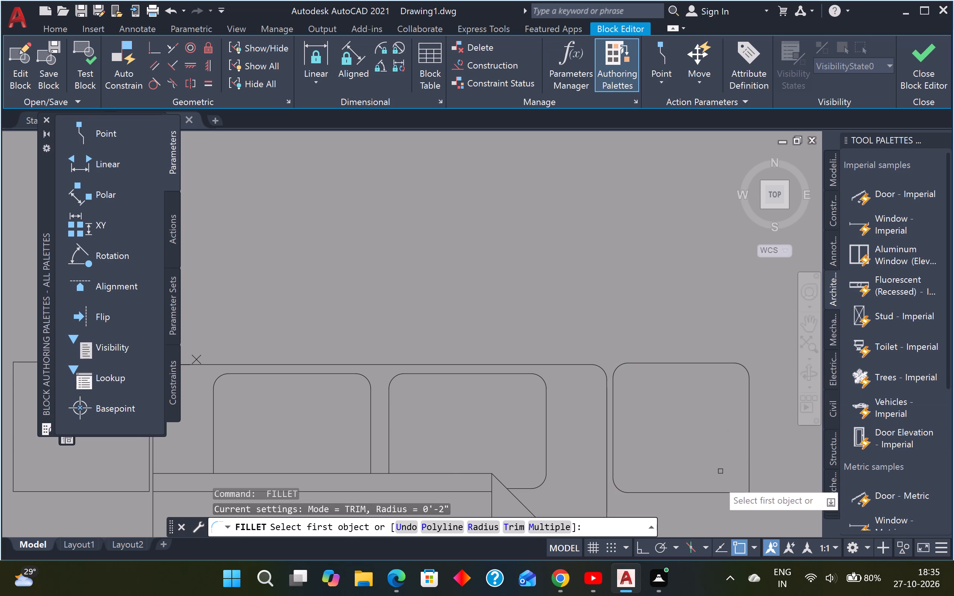
left_click(719, 493)
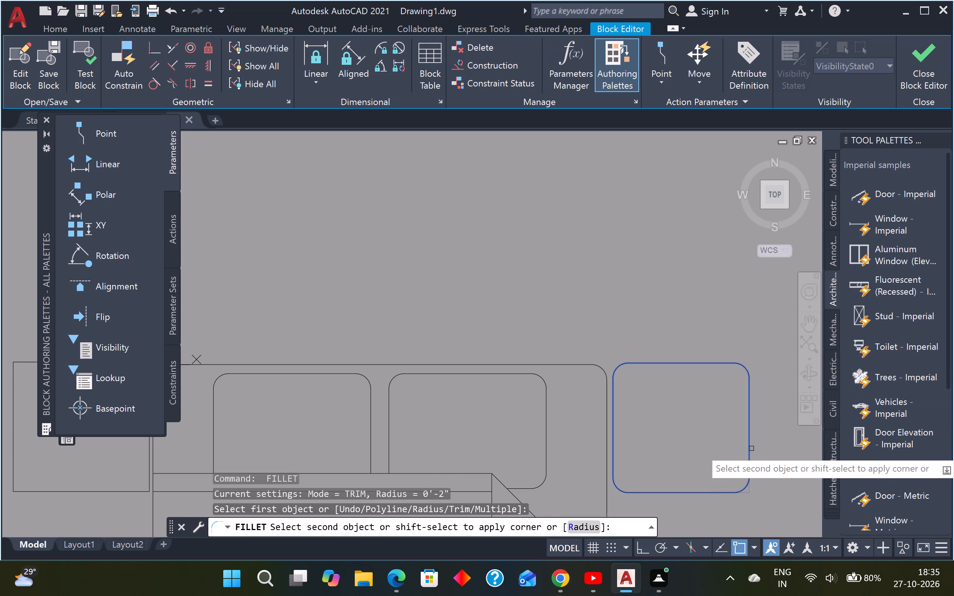
left_click(751, 448)
Fillet the west side table's northwest and southwest corners with the 2" radius.
scroll(738, 431, "down", 4)
scroll(656, 428, "up", 2)
key("space")
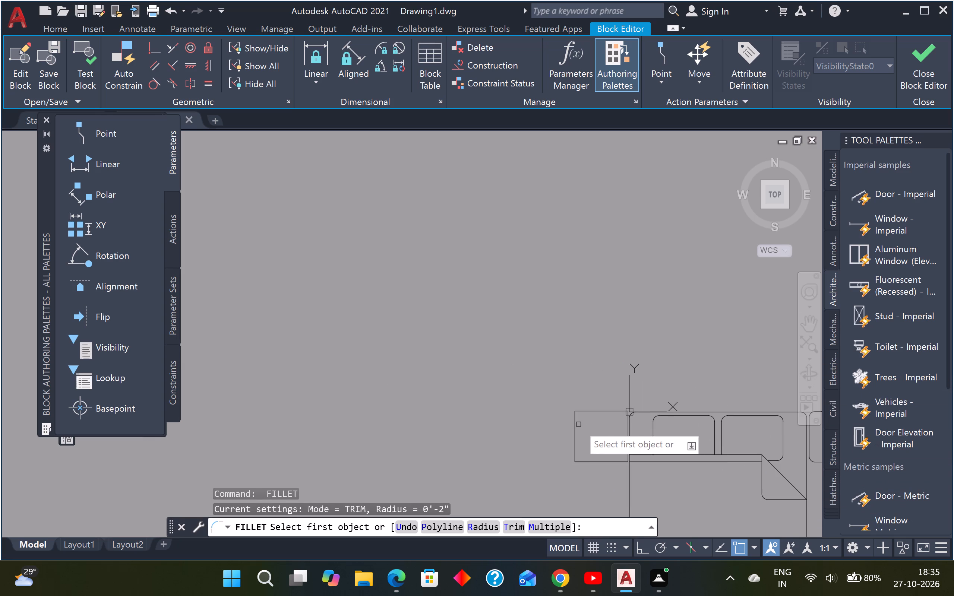
left_click(576, 424)
left_click(604, 409)
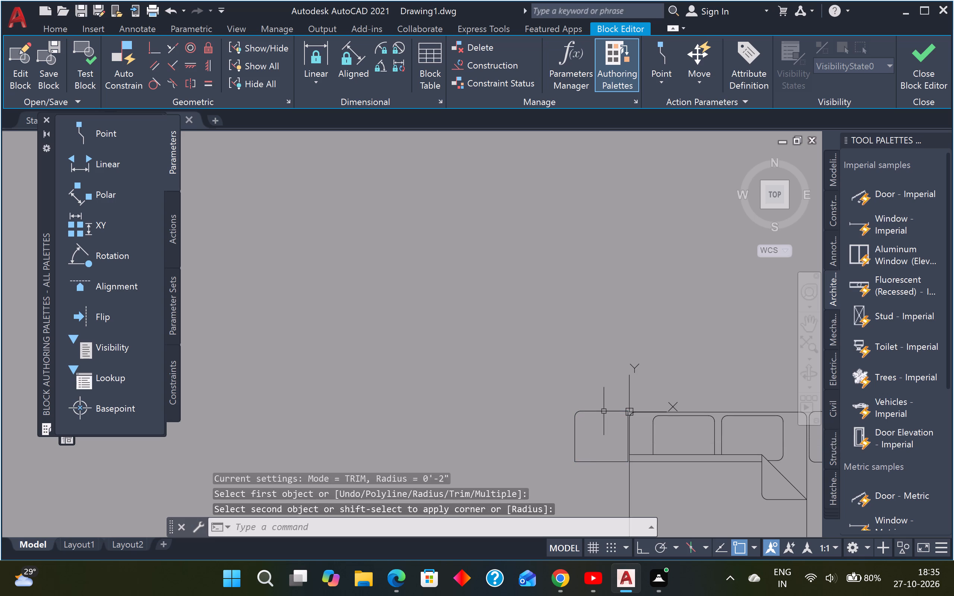
key("space")
left_click(576, 436)
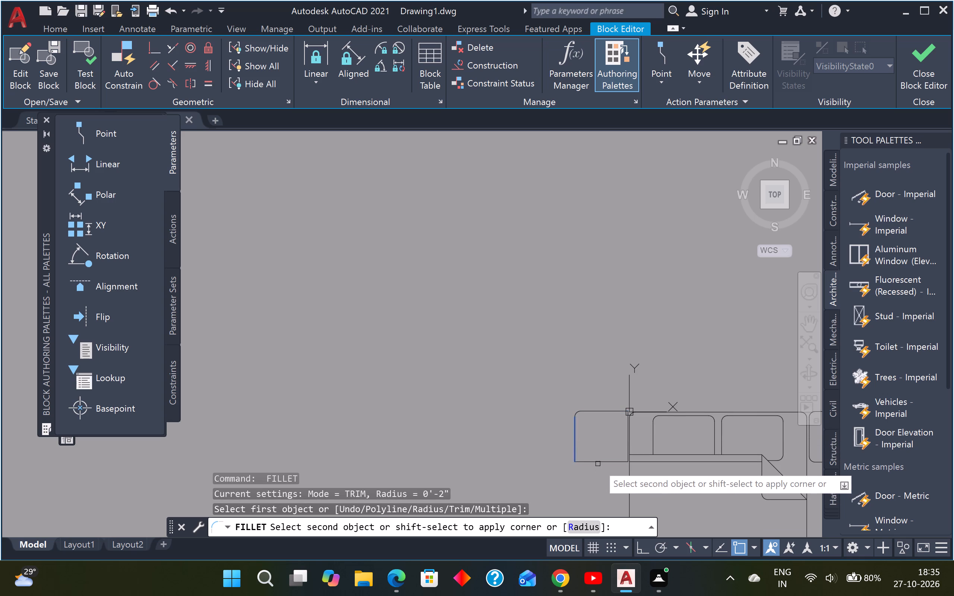
left_click(599, 458)
left_click(600, 460)
Fillet the west side table's southeast and northeast corners with the 2" radius.
scroll(613, 467, "up", 3)
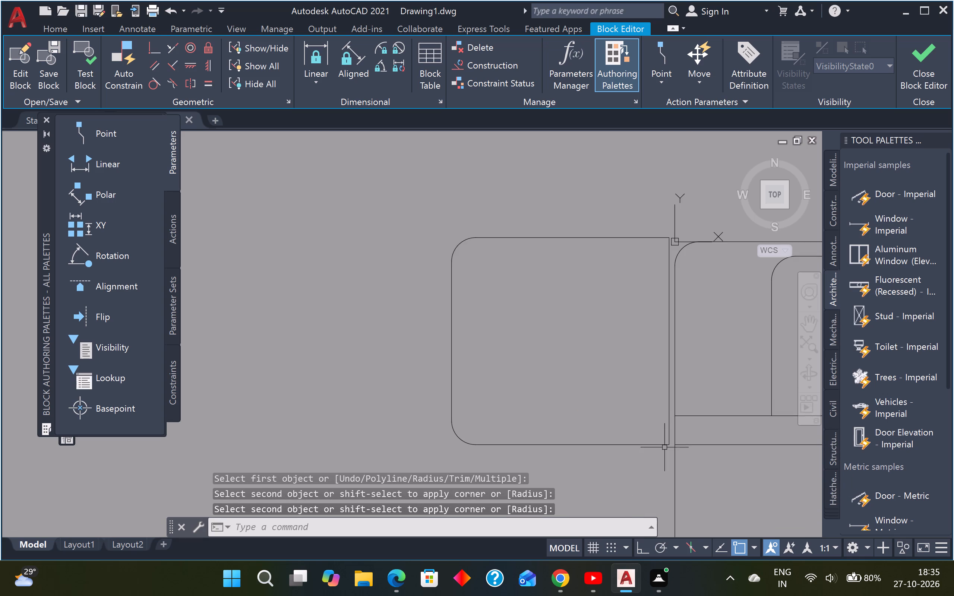
scroll(667, 446, "up", 3)
key("space")
left_click(675, 405)
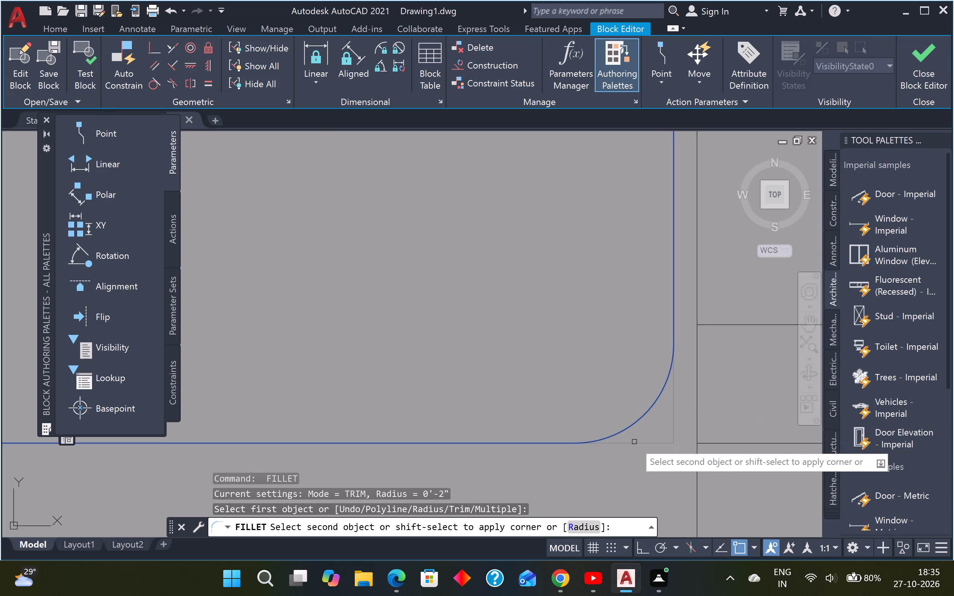
left_click(634, 442)
scroll(629, 438, "down", 3)
scroll(640, 234, "up", 3)
key("space")
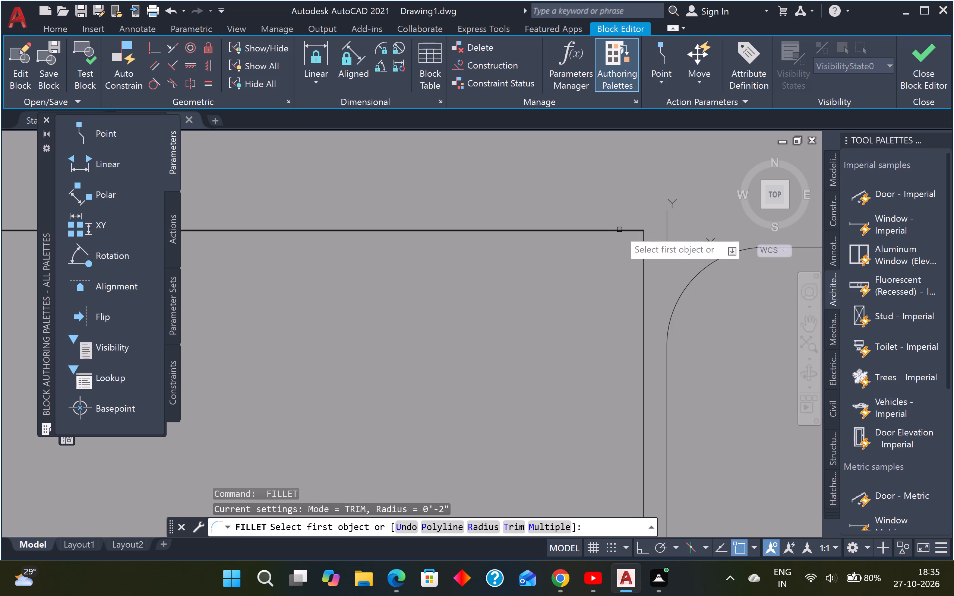
left_click(613, 231)
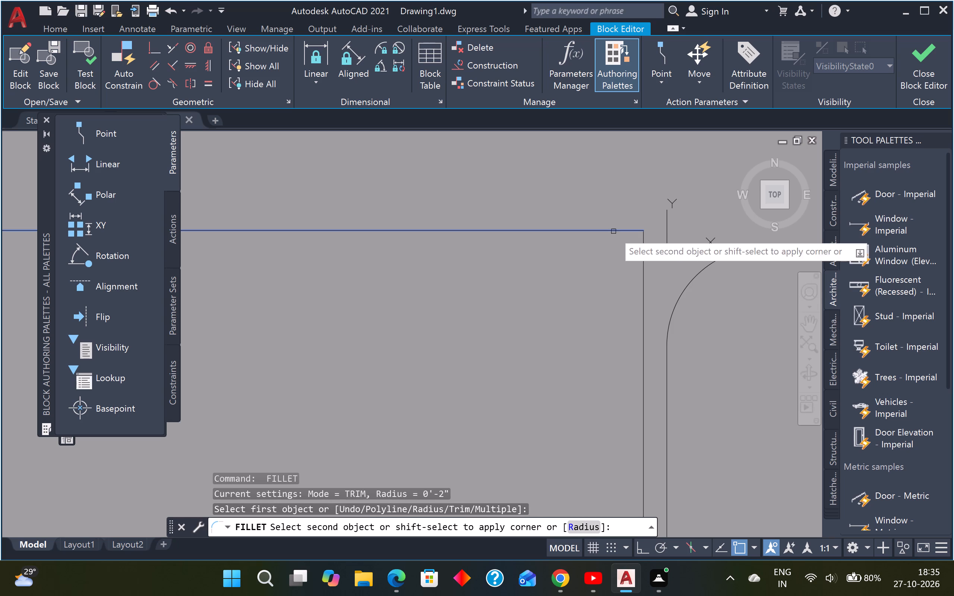
left_click(642, 268)
Draw a rug rectangle about 7' wide by 5'-11" deep around the bed's lower part, from just below the east side table to past the foot.
scroll(642, 267, "down", 5)
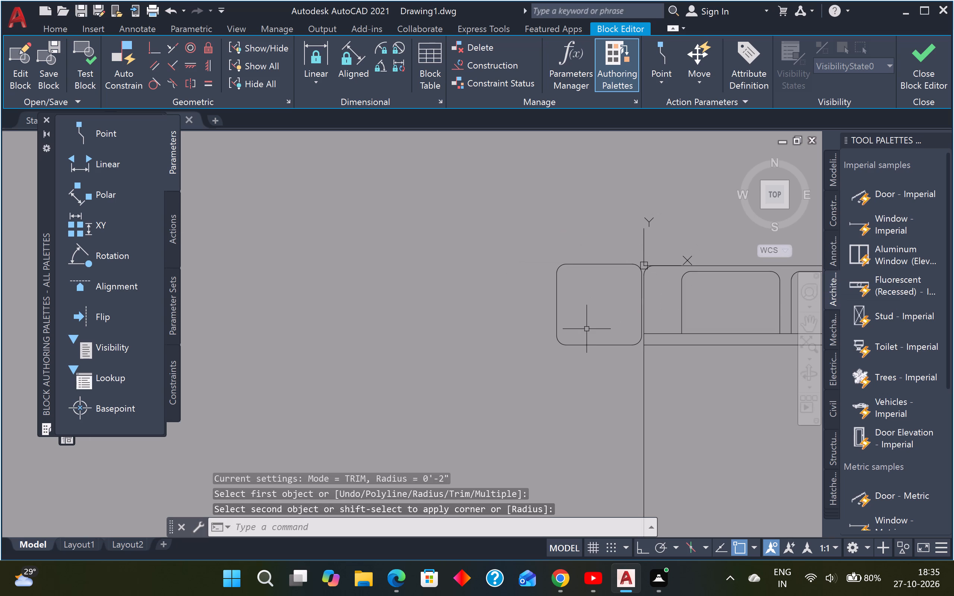
scroll(624, 338, "down", 3)
middle_click_drag(660, 362, 609, 356)
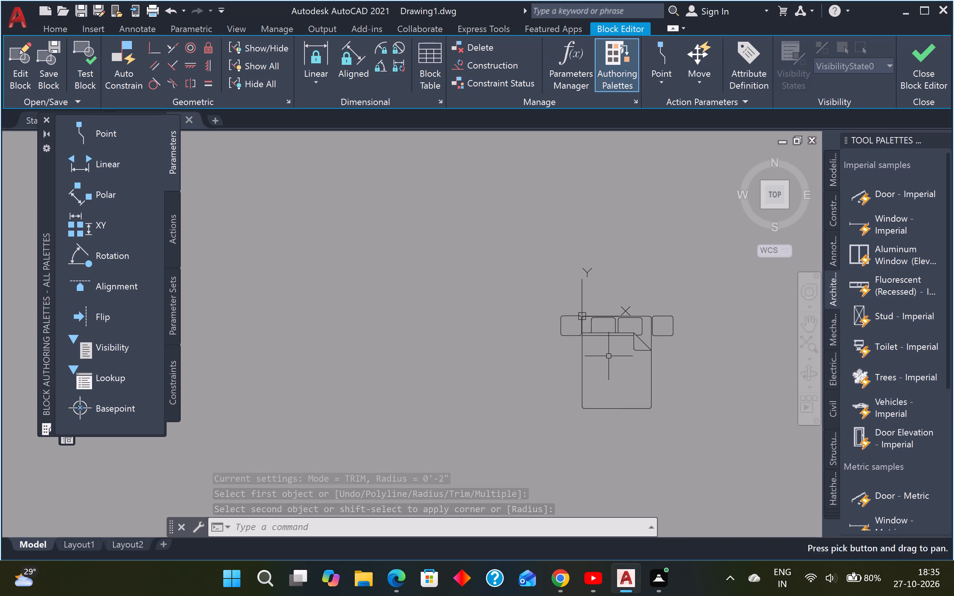
type("REC")
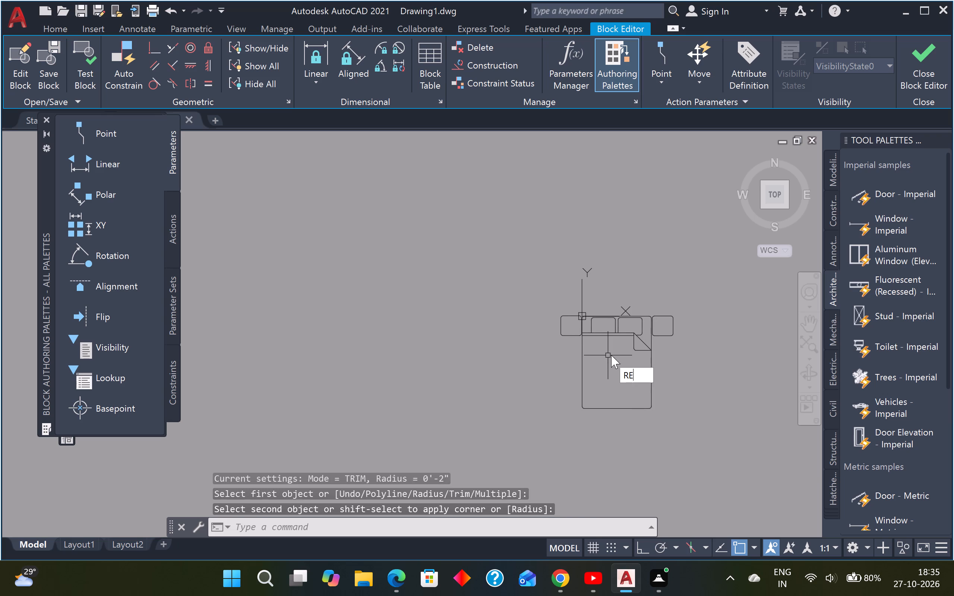
key("space")
scroll(660, 334, "up", 3)
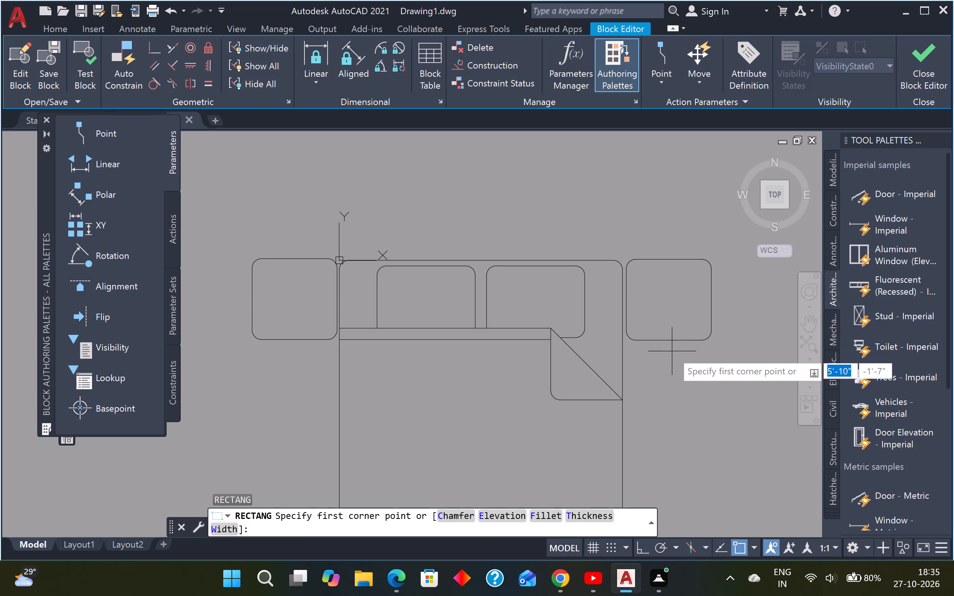
left_click(672, 351)
scroll(462, 453, "down", 3)
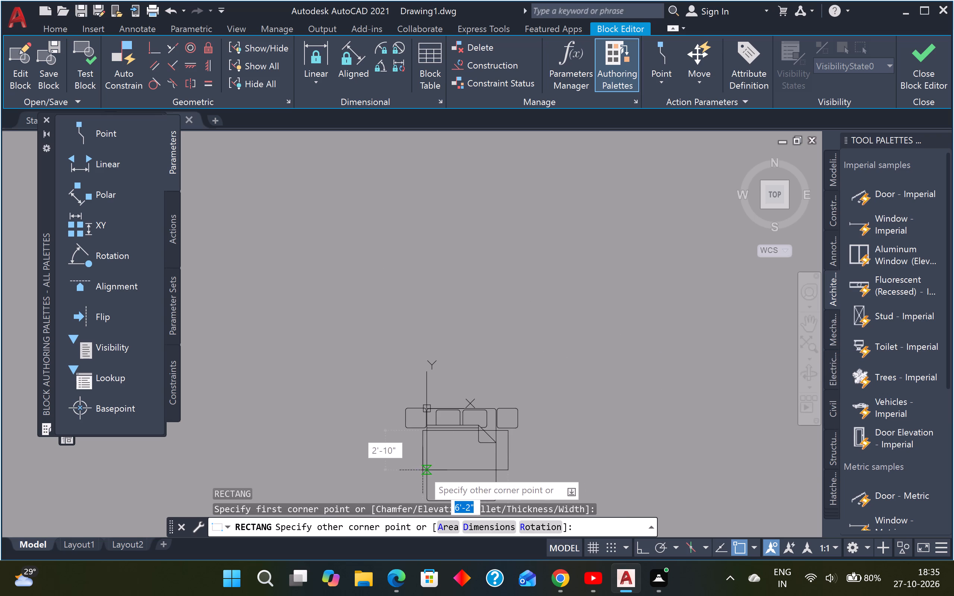
middle_click_drag(419, 474, 408, 337)
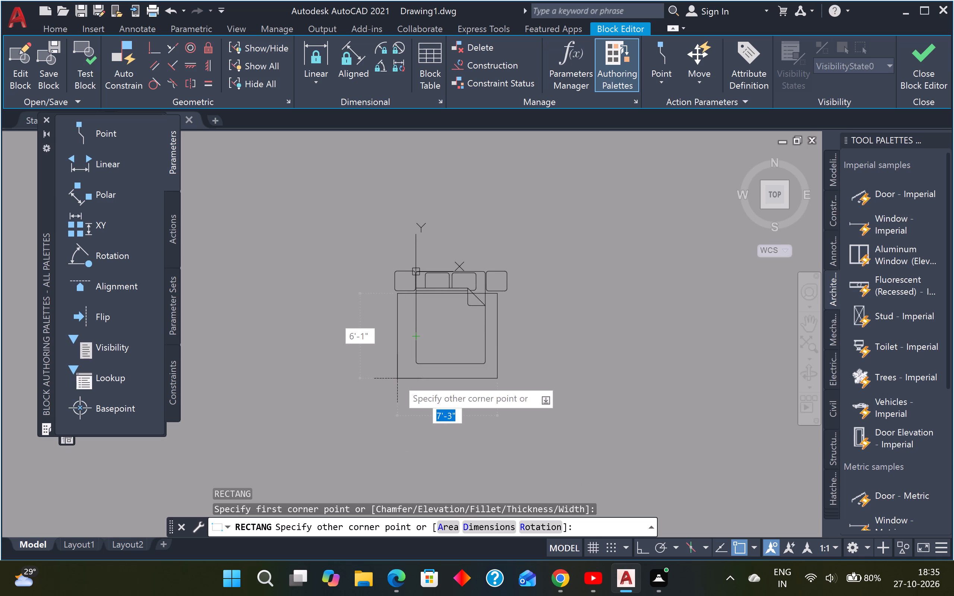
scroll(397, 377, "up", 2)
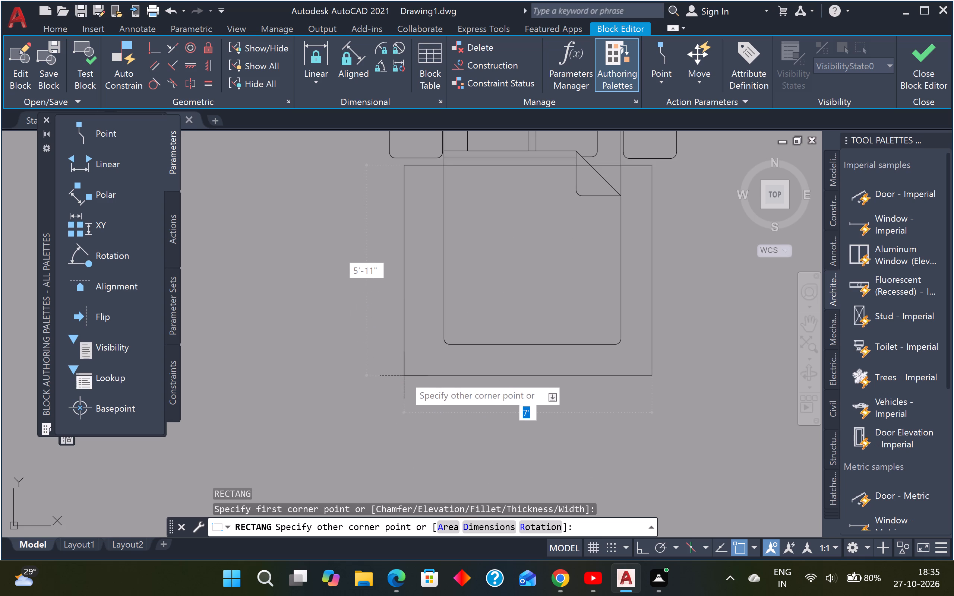
left_click(404, 375)
key("Escape")
Trim away the rug rectangle's north edge where it crosses the bed and the folded sheet flap.
type("TR")
key("space")
scroll(478, 158, "up", 1)
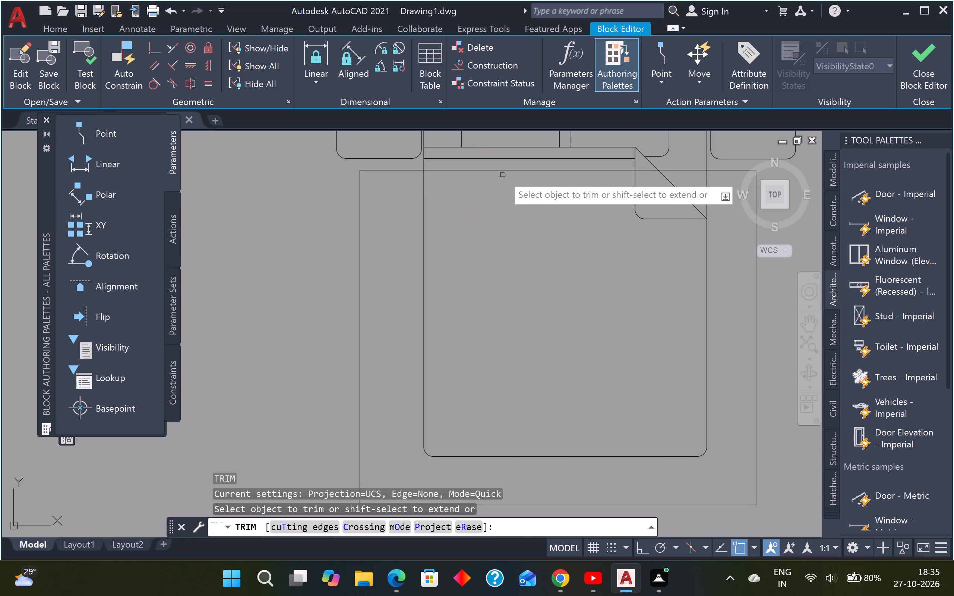
left_click(503, 172)
scroll(687, 163, "up", 2)
left_click(686, 164)
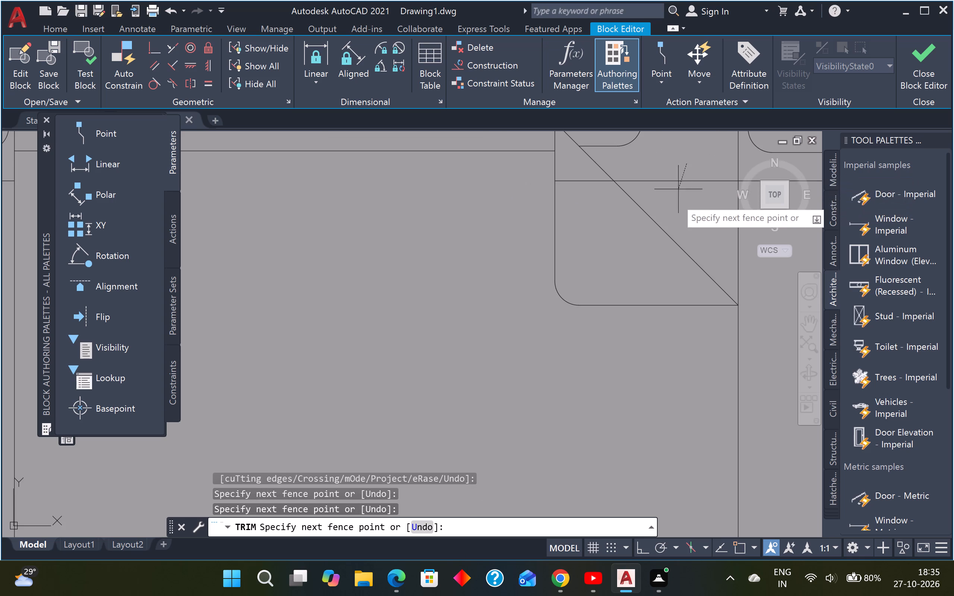
left_click(675, 199)
left_click(590, 172)
left_click(582, 198)
scroll(584, 196, "down", 3)
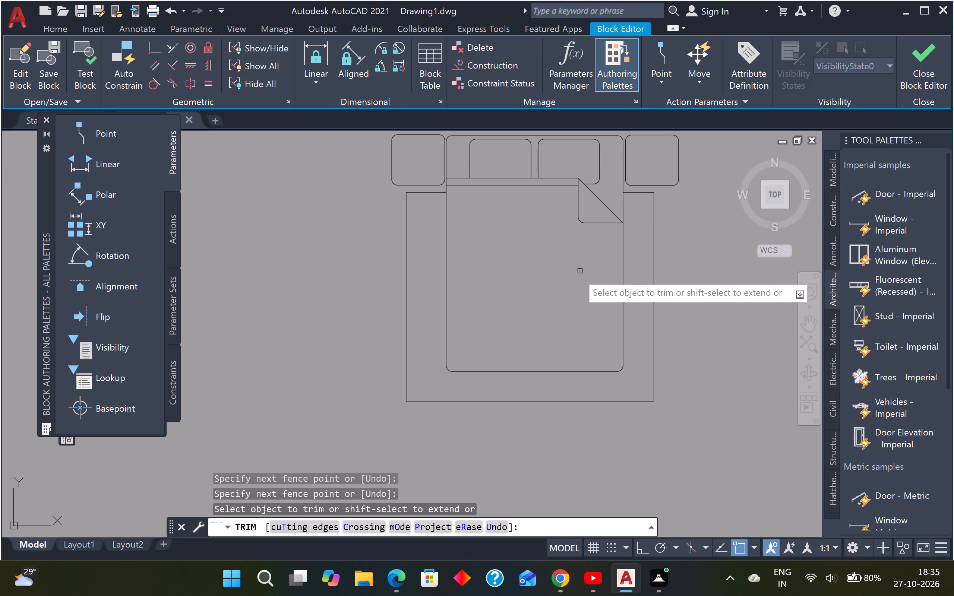
Finish trimming and close the block editor, saving the changes to the Bed - Queen block.
middle_click_drag(514, 301, 544, 403)
key("Escape")
key("Escape")
scroll(547, 349, "down", 2)
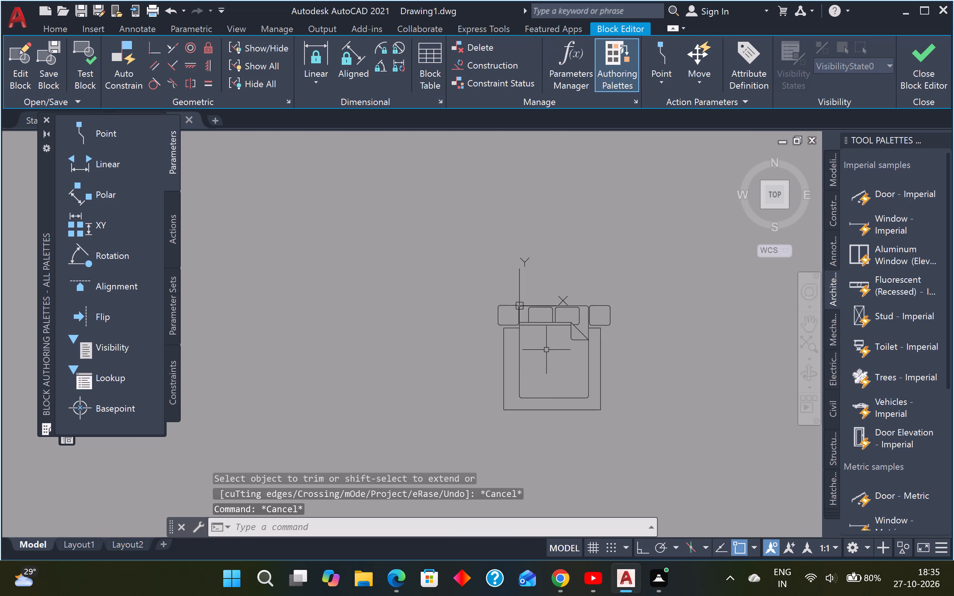
scroll(544, 379, "up", 1)
scroll(573, 364, "down", 1)
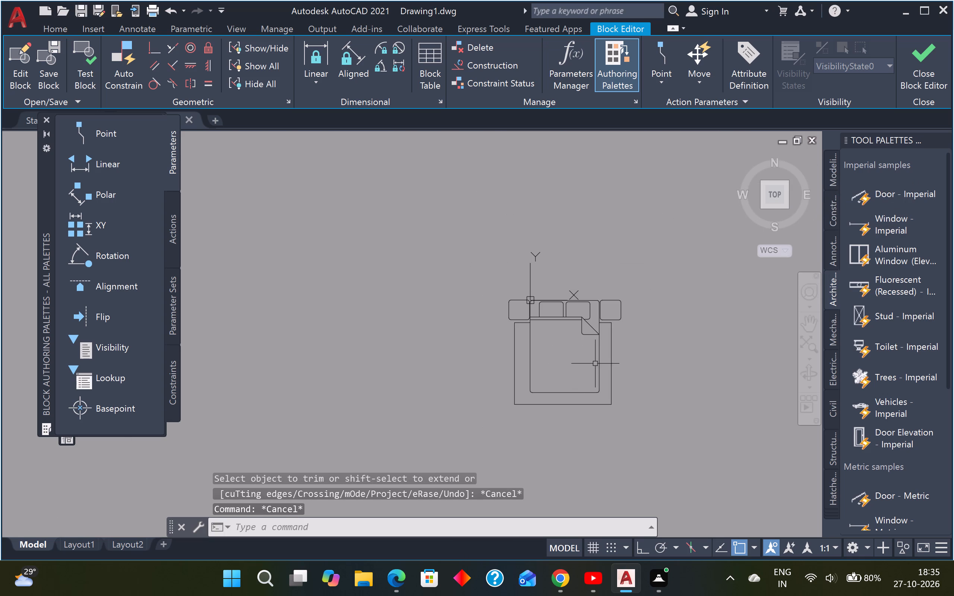
left_click(925, 53)
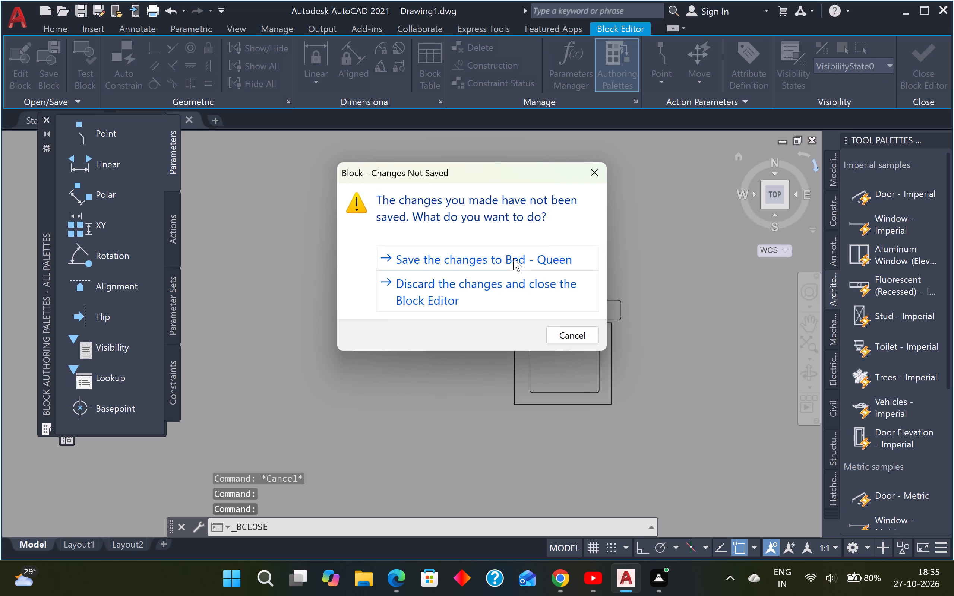
left_click_drag(513, 258, 514, 250)
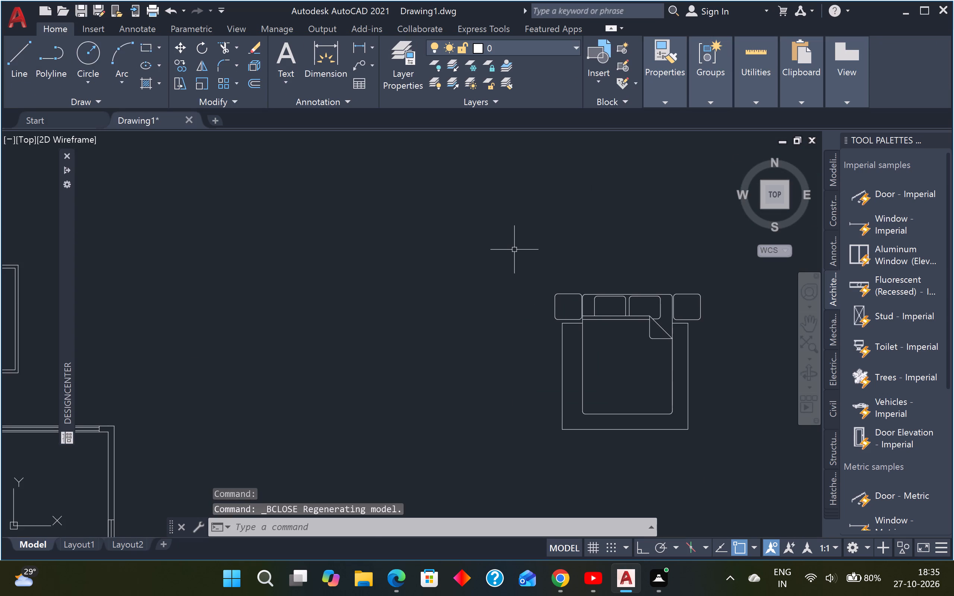
Rotate the bed block outside the plan 90° counterclockwise about its east side table's outer corner, so the headboard faces west.
scroll(514, 250, "down", 3)
scroll(550, 295, "up", 1)
left_click(584, 213)
left_click(470, 320)
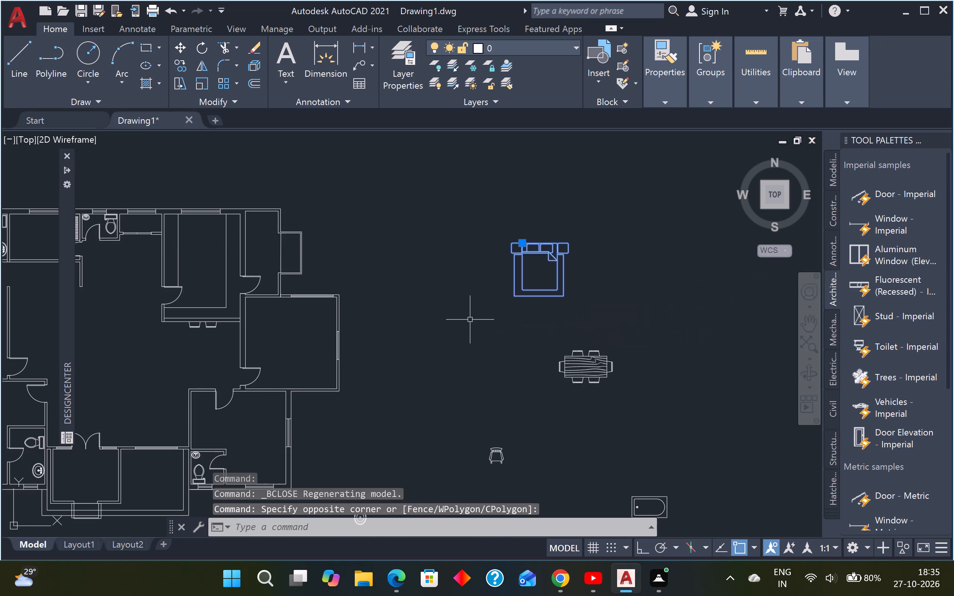
key("r")
key("o")
key("Return")
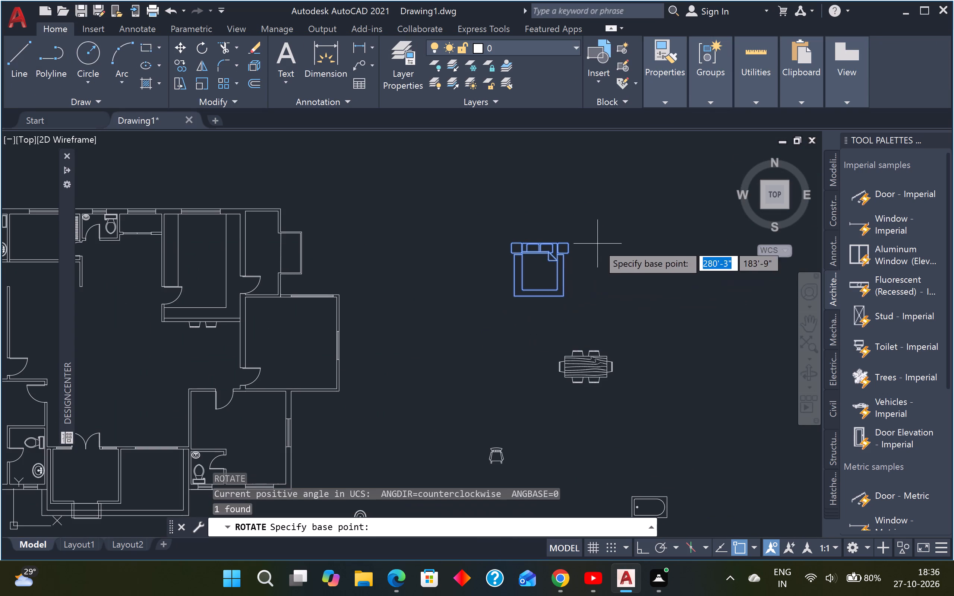
left_click(569, 246)
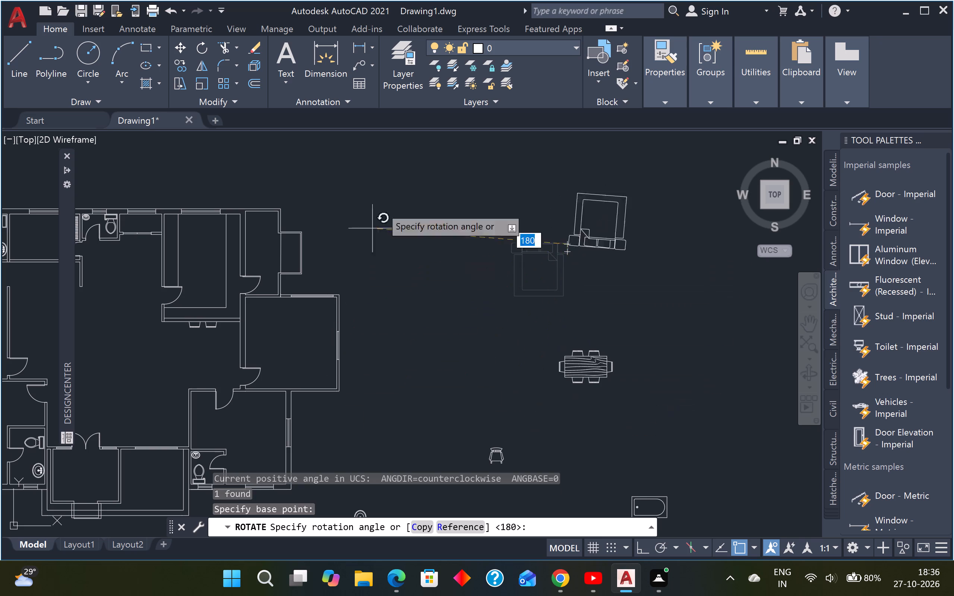
key("F8")
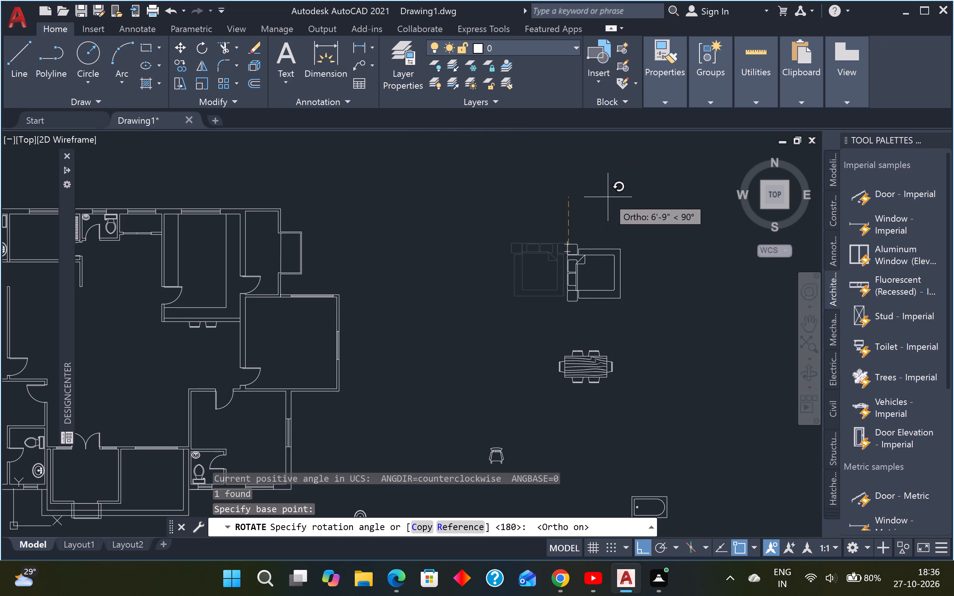
left_click(608, 197)
key("Escape")
key("Escape")
Copy the rotated bed block into the northwest bedroom, with its headboard toward the bay window on the west side.
left_click(593, 213)
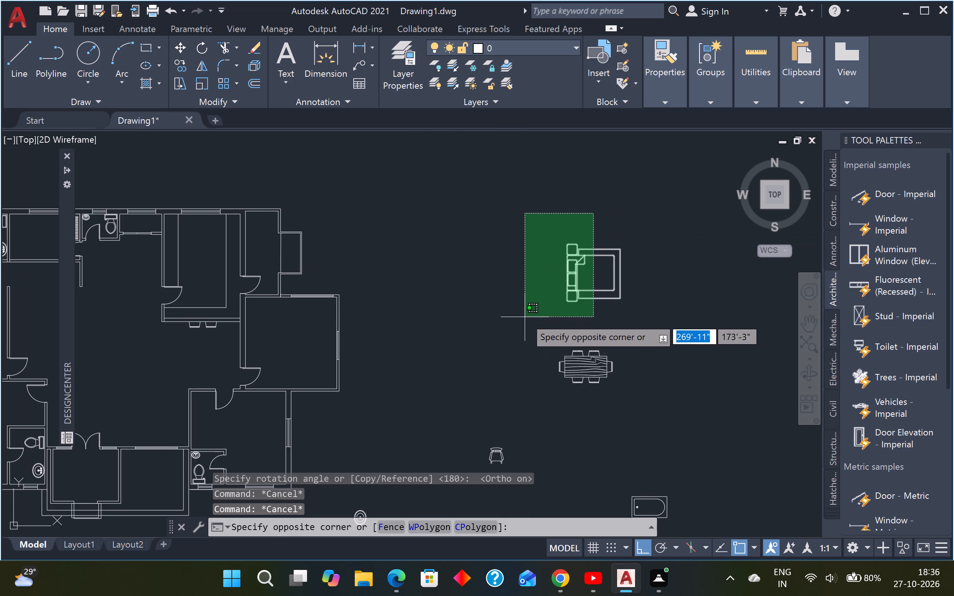
left_click(525, 317)
type("CO")
key("Return")
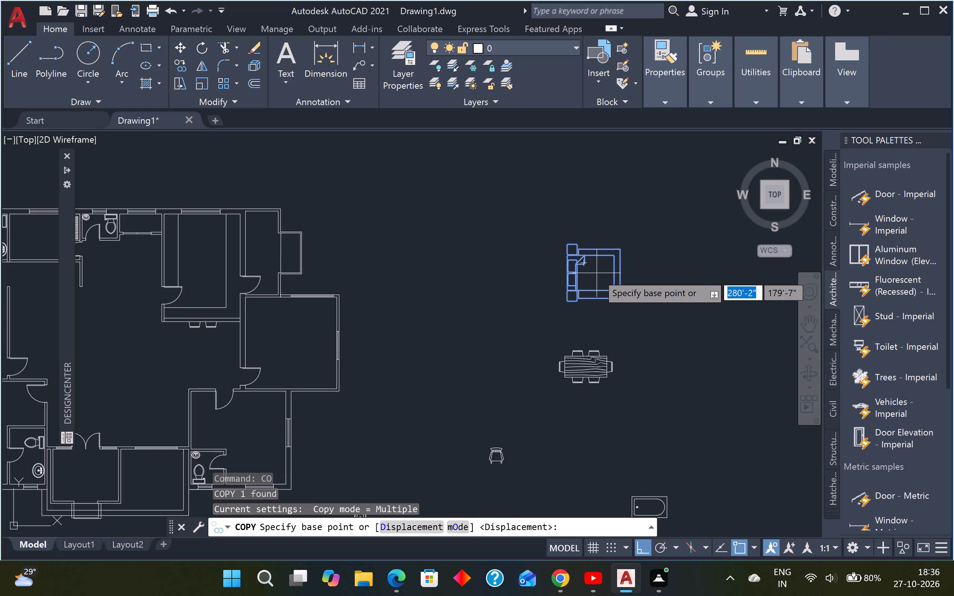
left_click(597, 273)
scroll(597, 273, "down", 3)
scroll(439, 272, "up", 3)
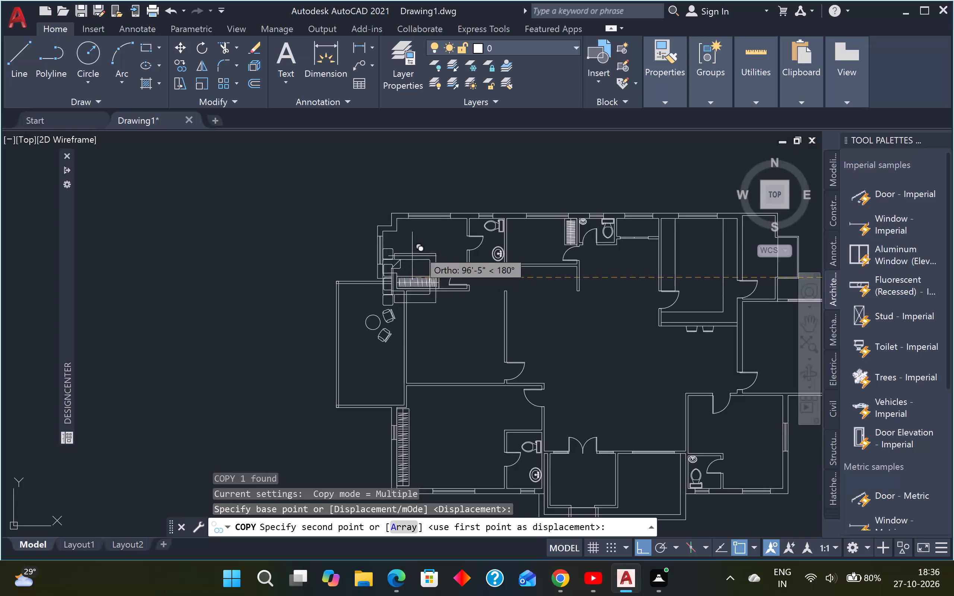
key("F8")
scroll(424, 246, "up", 2)
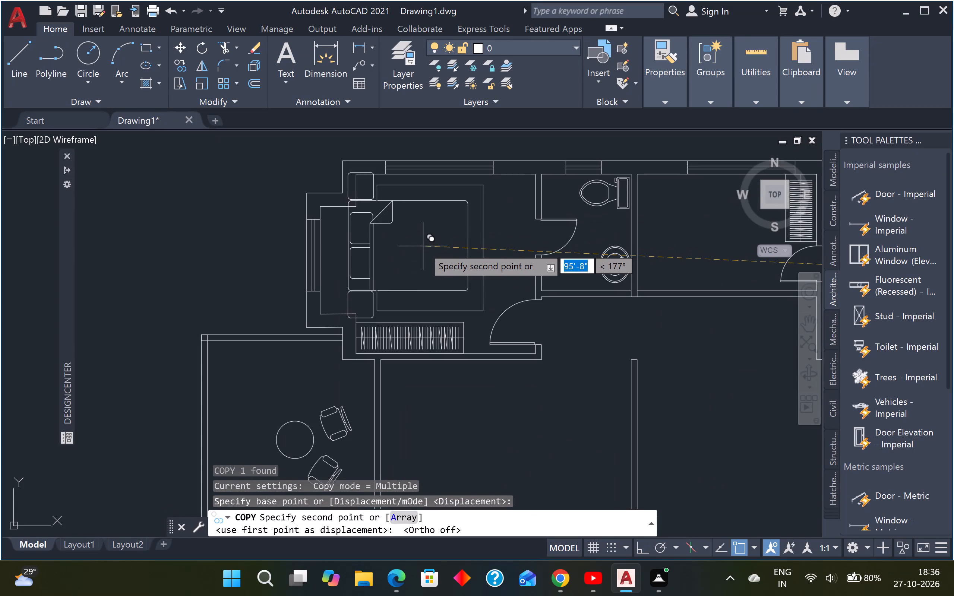
middle_click_drag(448, 251, 496, 343)
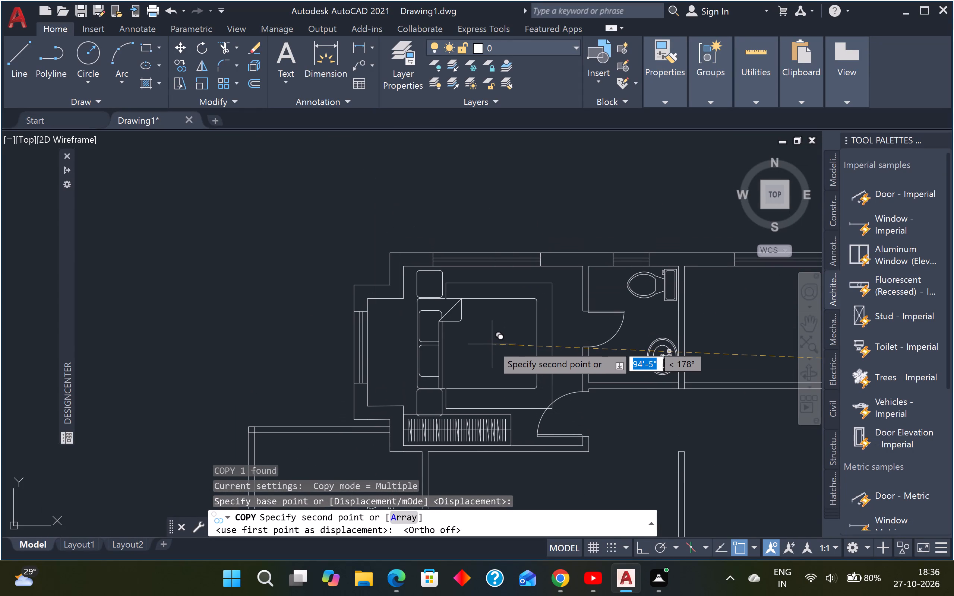
scroll(489, 339, "up", 1)
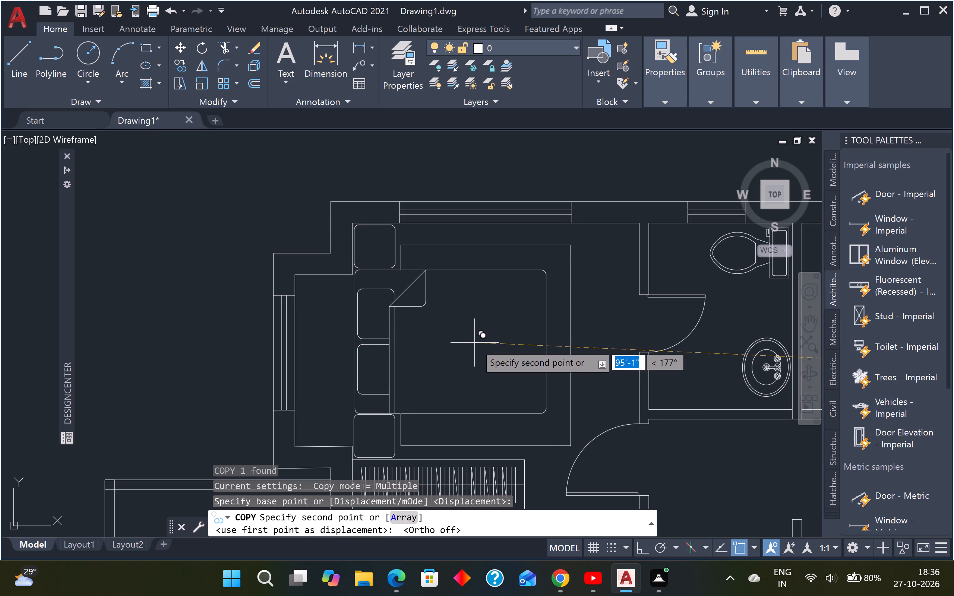
left_click(474, 343)
scroll(490, 344, "down", 4)
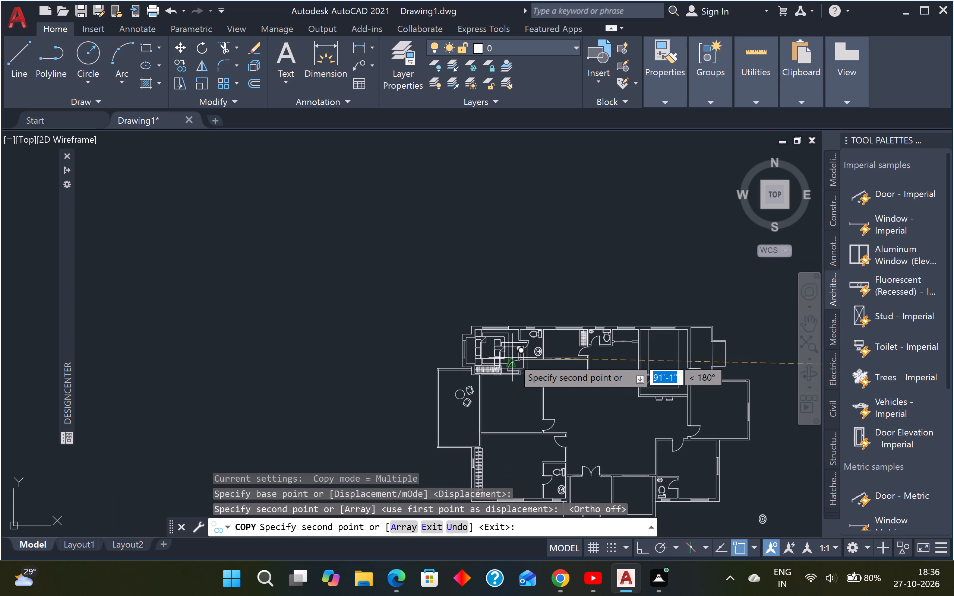
scroll(514, 358, "up", 2)
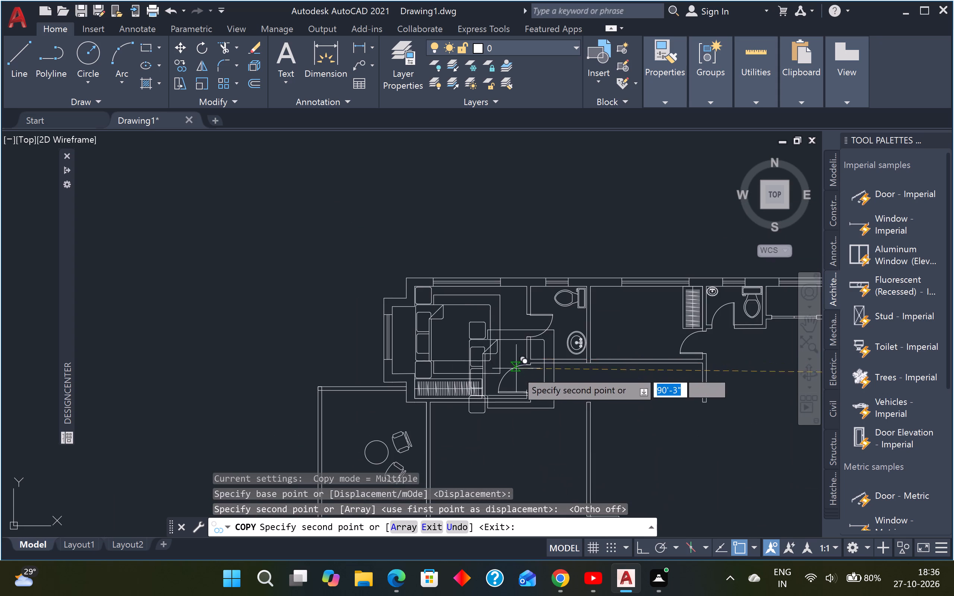
key("Escape")
Scale down the northwest bedroom's bed copy about the rug's northeast corner so it fits the room better.
scroll(505, 329, "up", 3)
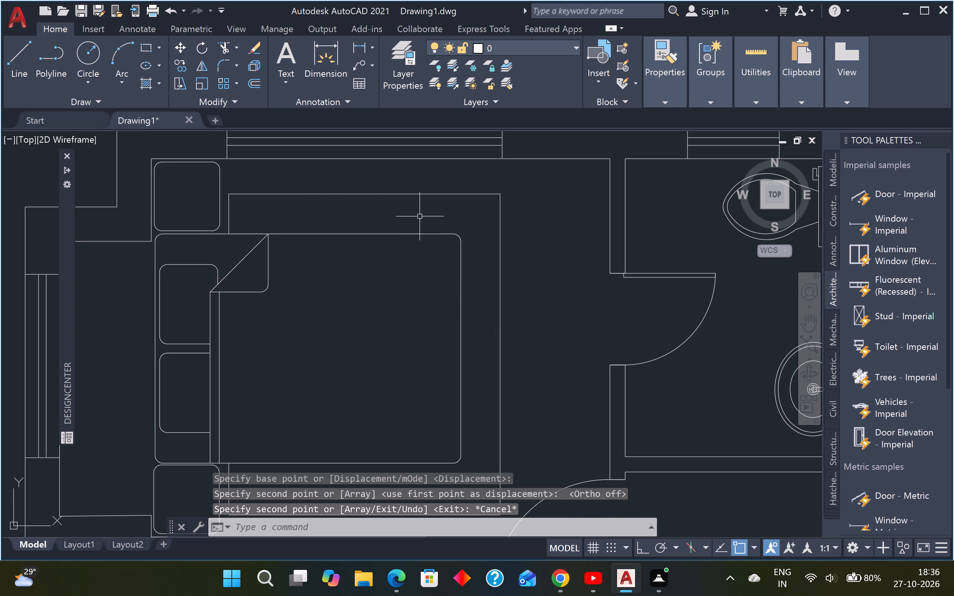
left_click_drag(183, 199, 186, 202)
left_click(198, 261)
left_click(341, 221)
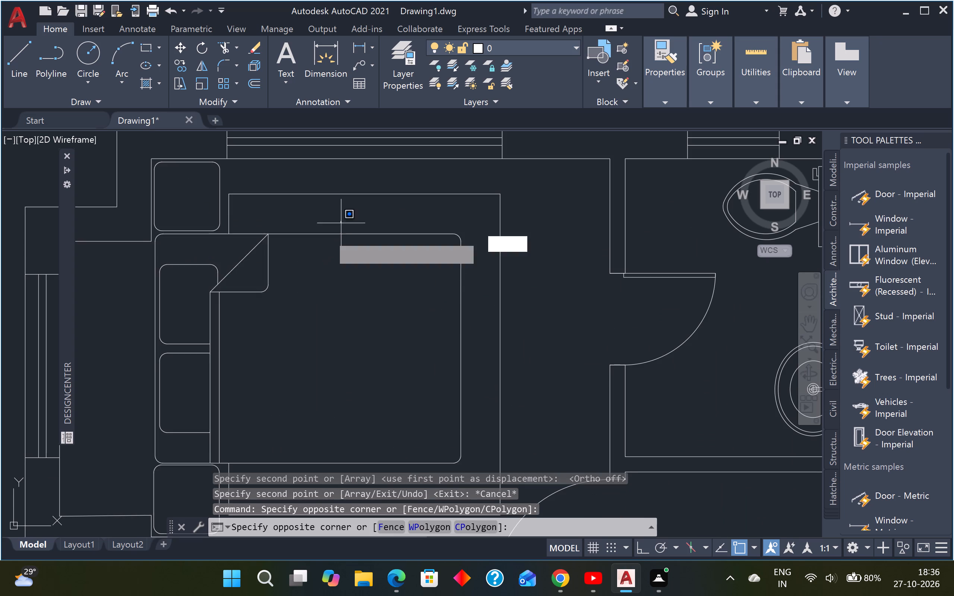
left_click(288, 263)
scroll(289, 263, "down", 2)
type("SC")
key("space")
left_click(374, 237)
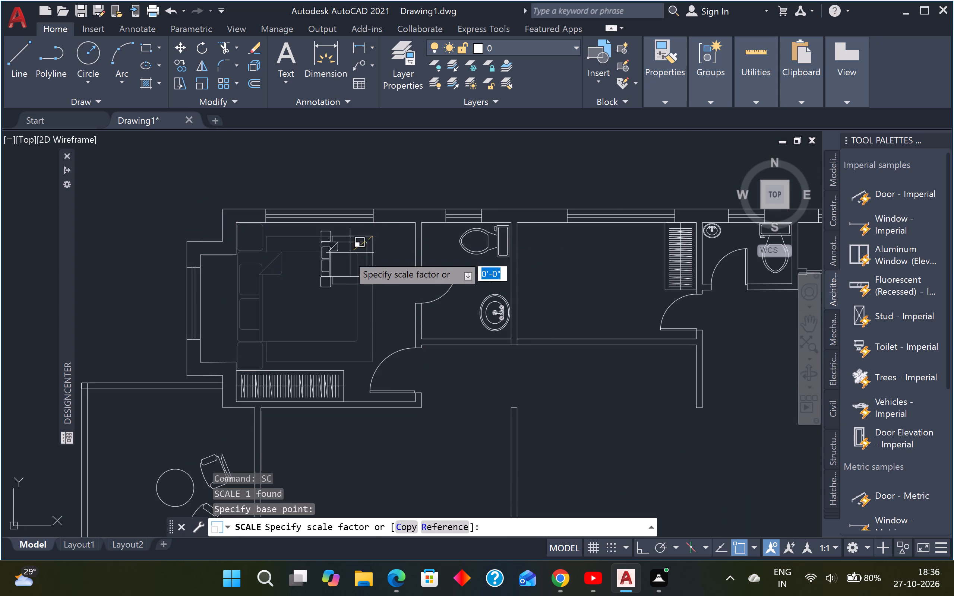
left_click(325, 269)
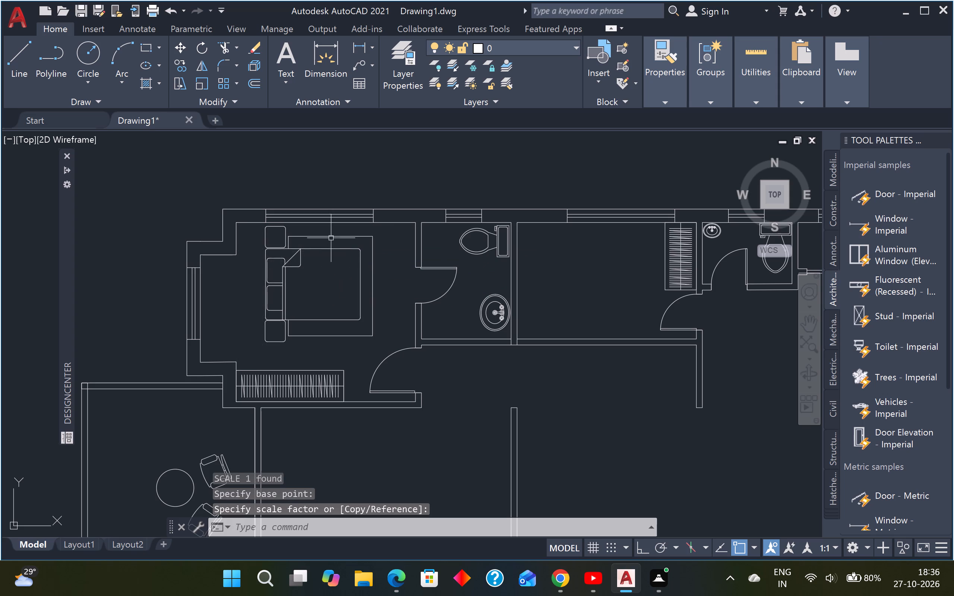
Move the scaled bed about 1'-10" southwest so its headboard sits along the bedroom's west wall line.
left_click(337, 229)
left_click(318, 255)
type("M")
key("space")
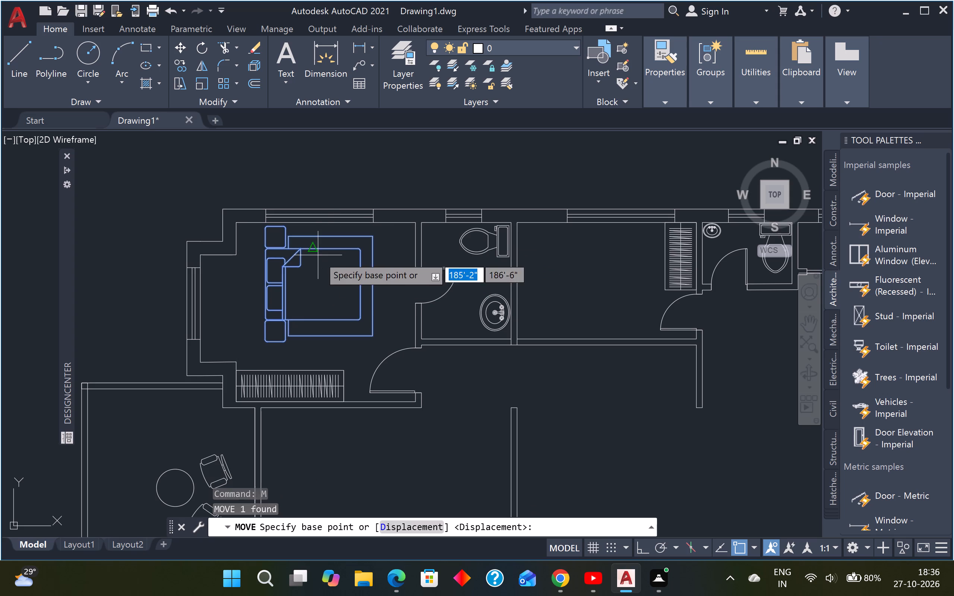
left_click(323, 281)
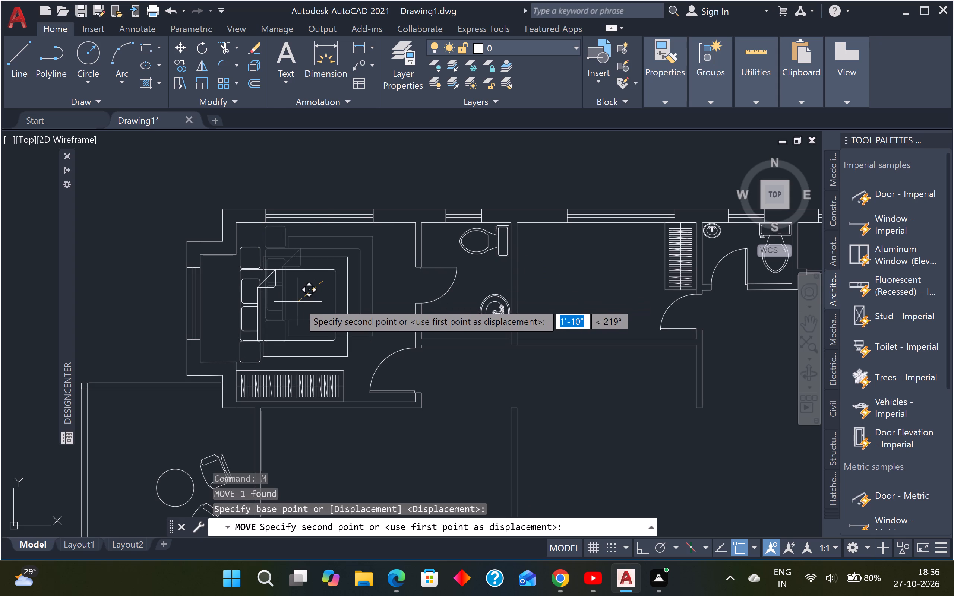
left_click(296, 302)
Move the northwest bedroom's bed about 9" straight north, away from the wardrobe.
scroll(300, 302, "down", 3)
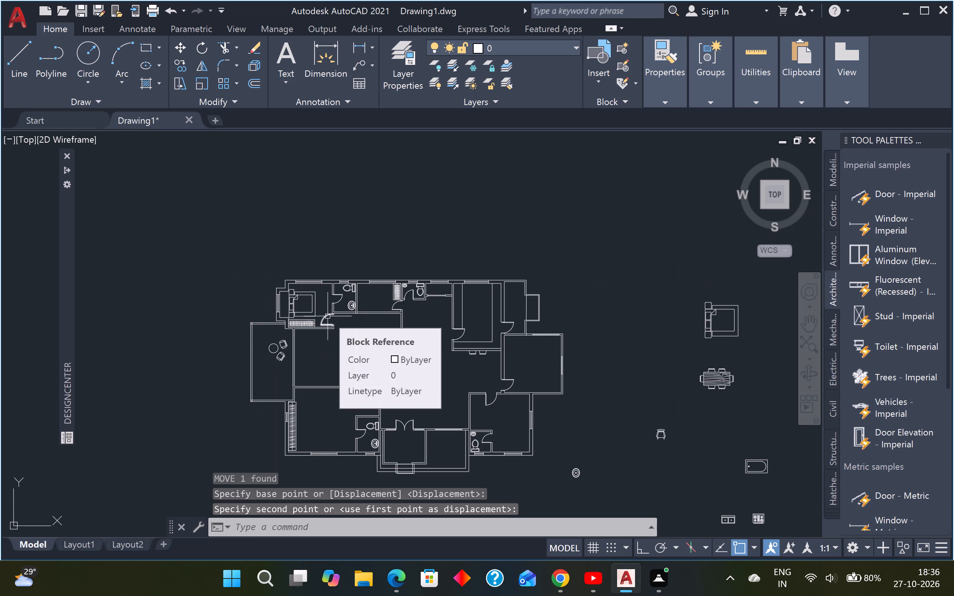
scroll(287, 313, "up", 1)
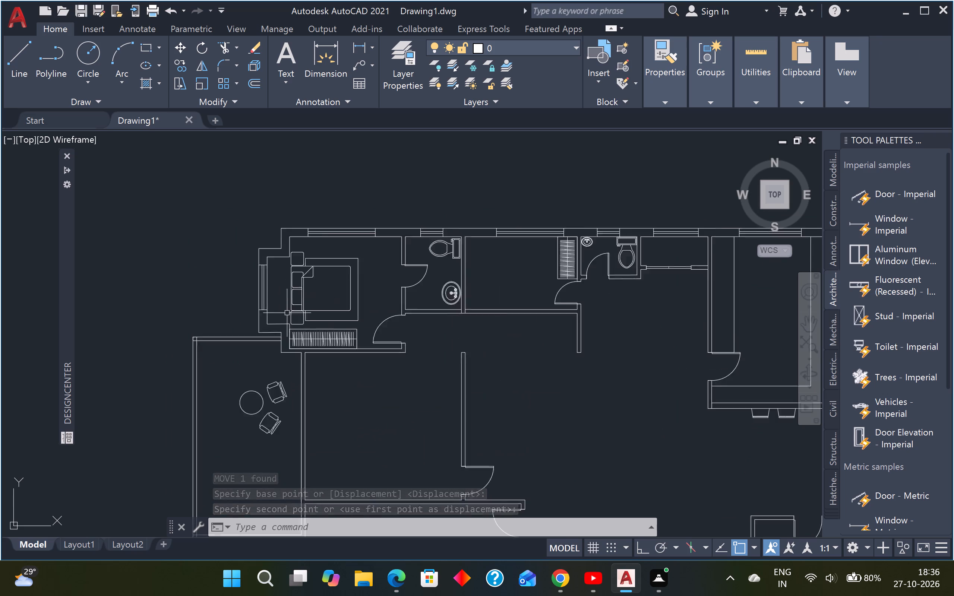
scroll(287, 313, "up", 2)
left_click(337, 236)
left_click(335, 238)
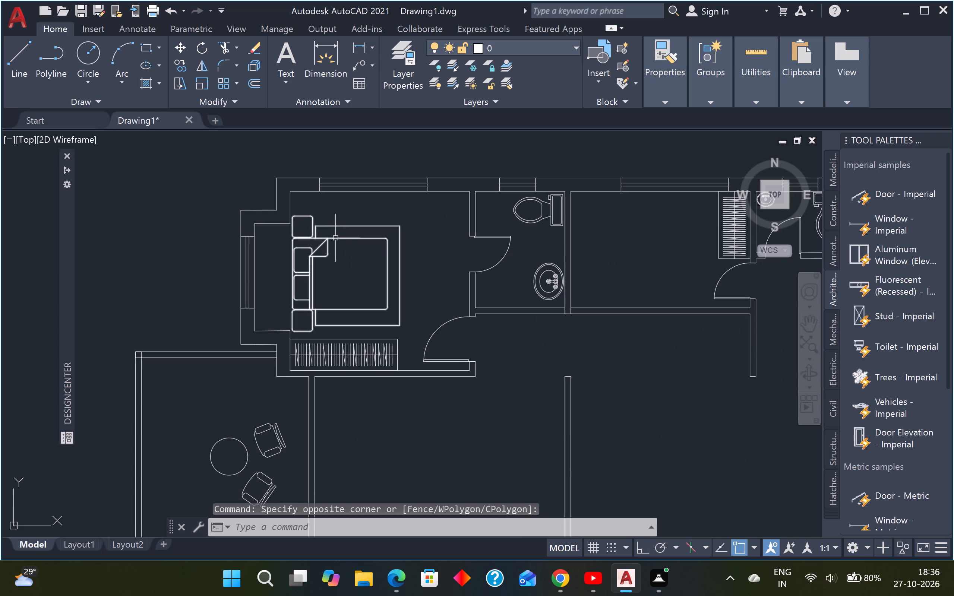
left_click(338, 237)
key("m")
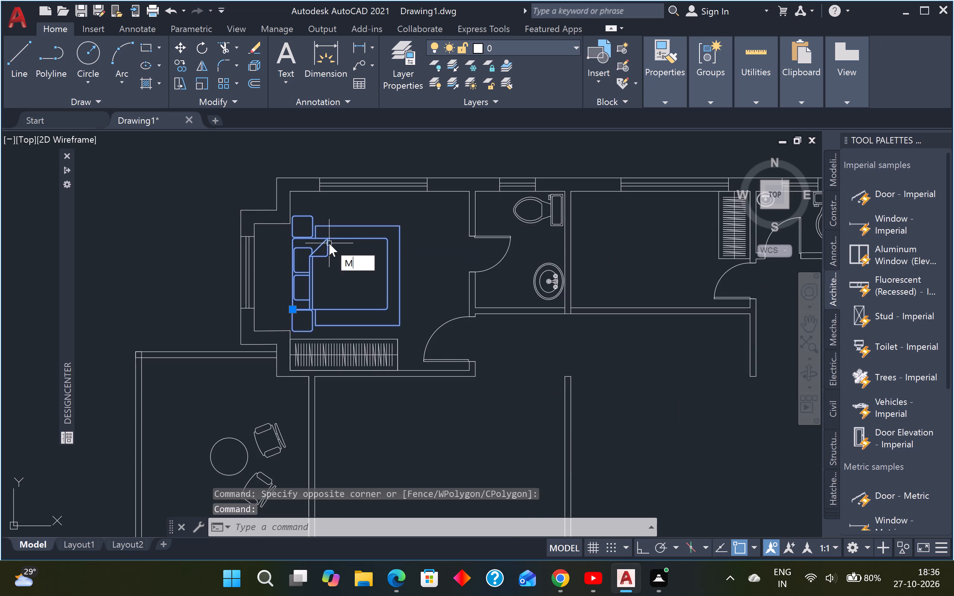
key("space")
left_click(344, 263)
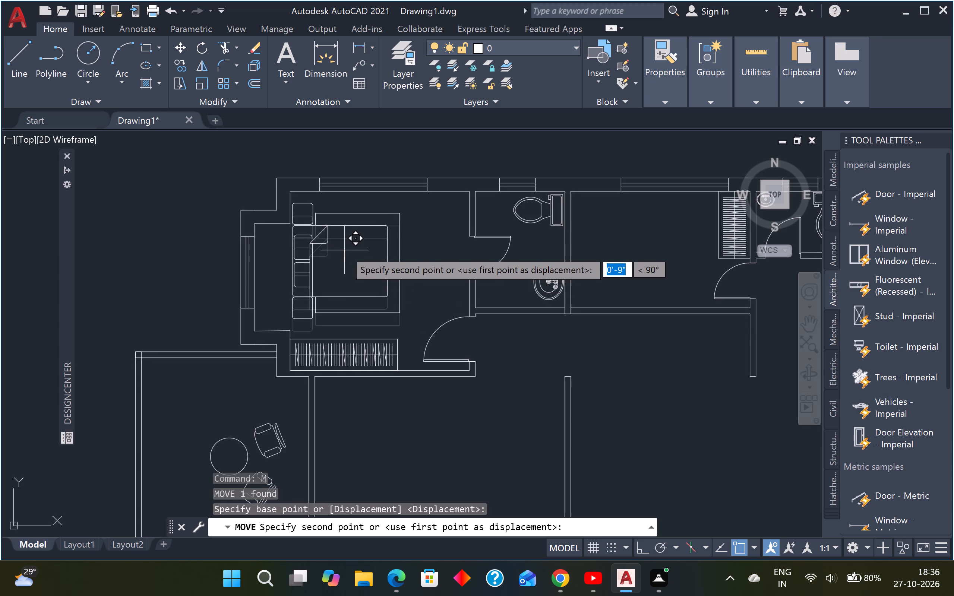
left_click(345, 250)
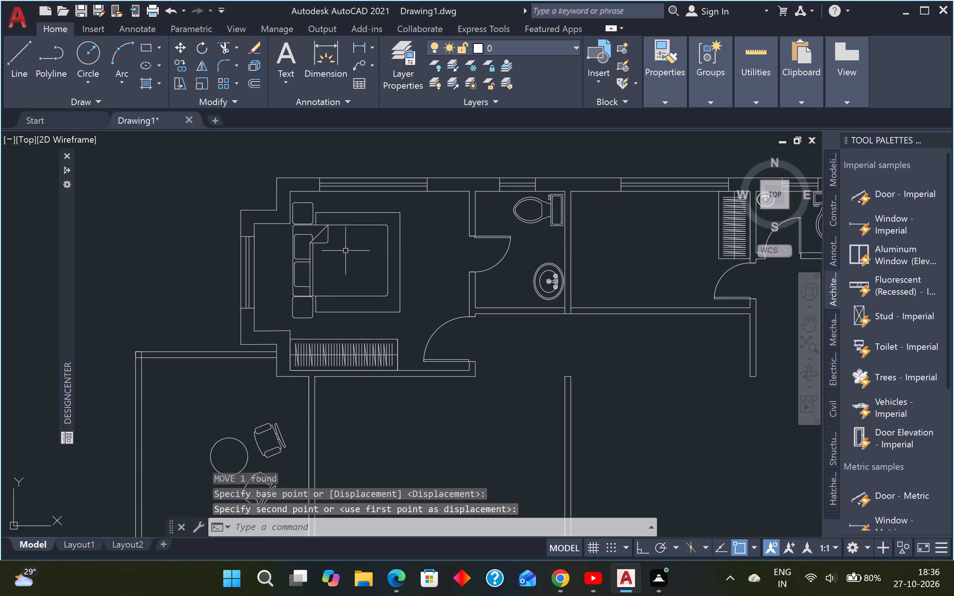
Rotate the original bed outside the plan another 90° counterclockwise about the rug's northeast corner, so the headboard faces south.
scroll(350, 245, "down", 4)
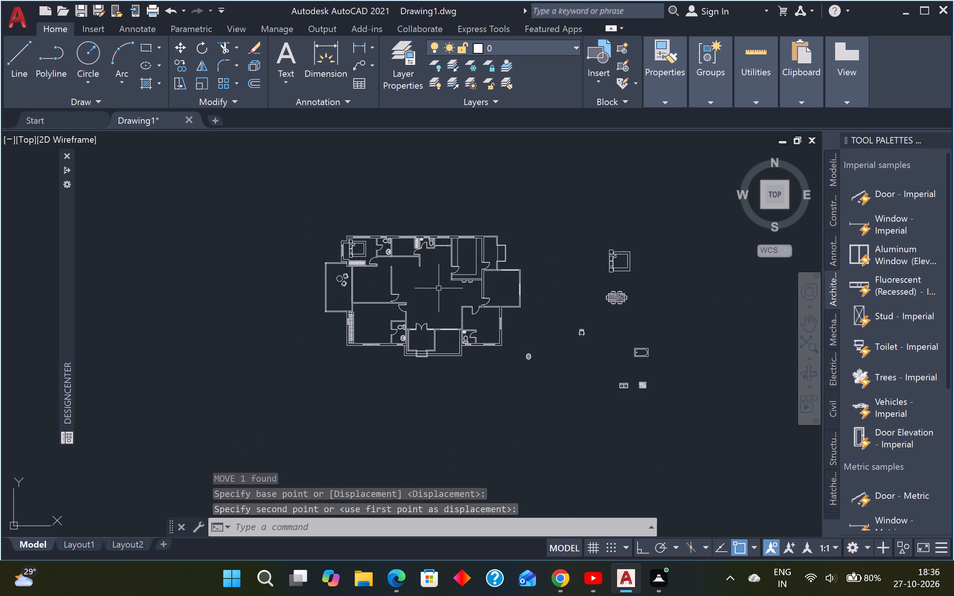
scroll(611, 265, "up", 2)
left_click(622, 210)
left_click(606, 274)
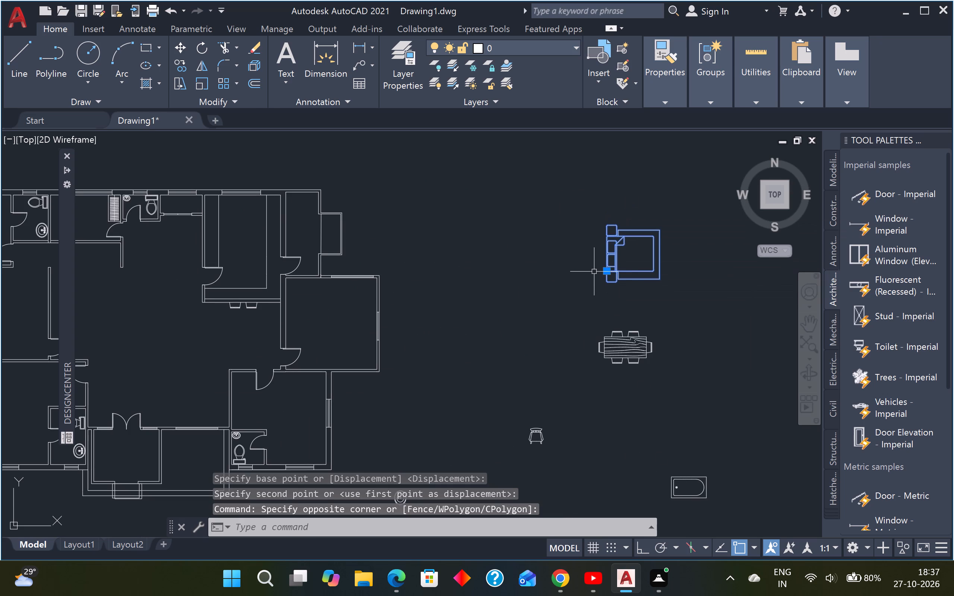
type("RO")
key("Return")
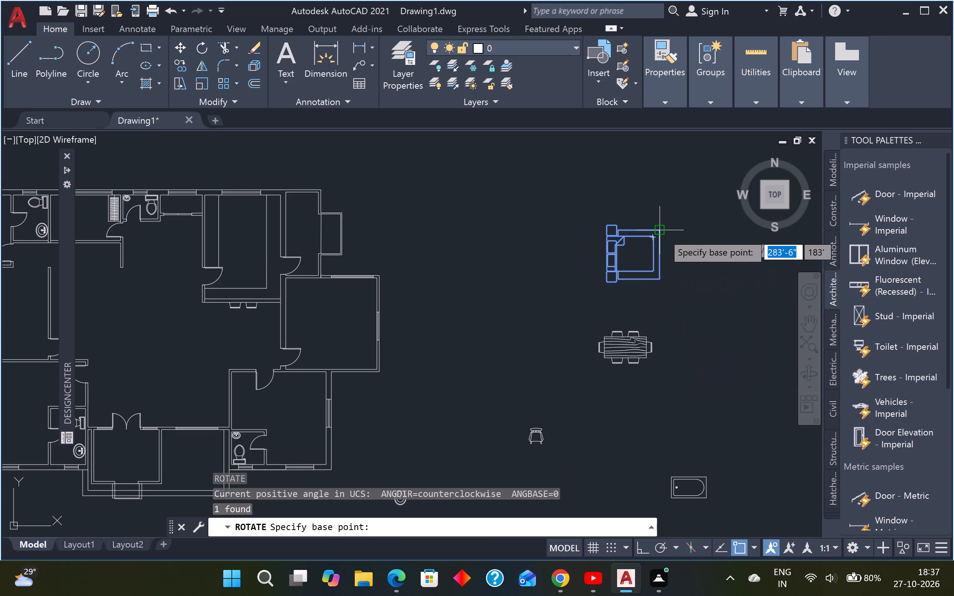
left_click(662, 232)
key("F8")
left_click(633, 175)
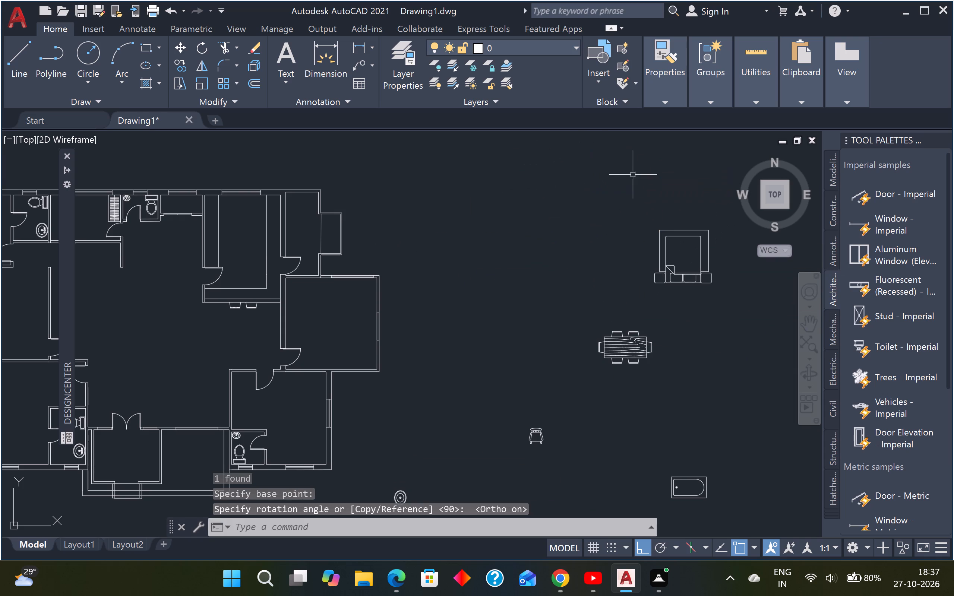
key("Escape")
key("Escape")
Copy the south-facing bed block from outside the plan into the southwest bedroom, with its headboard along the south wall.
left_click_drag(718, 252, 709, 259)
left_click(636, 305)
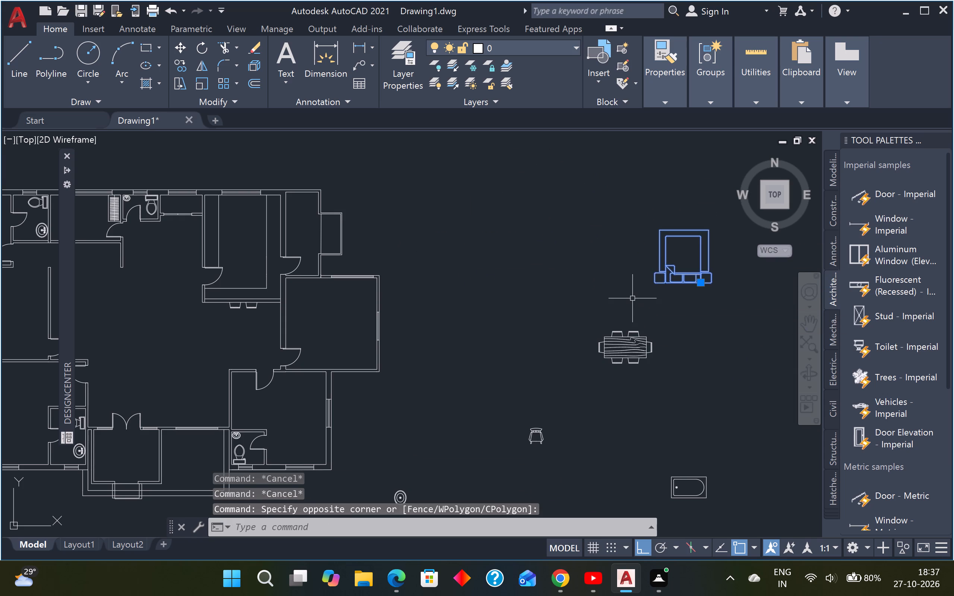
key("m")
key("BackSpace")
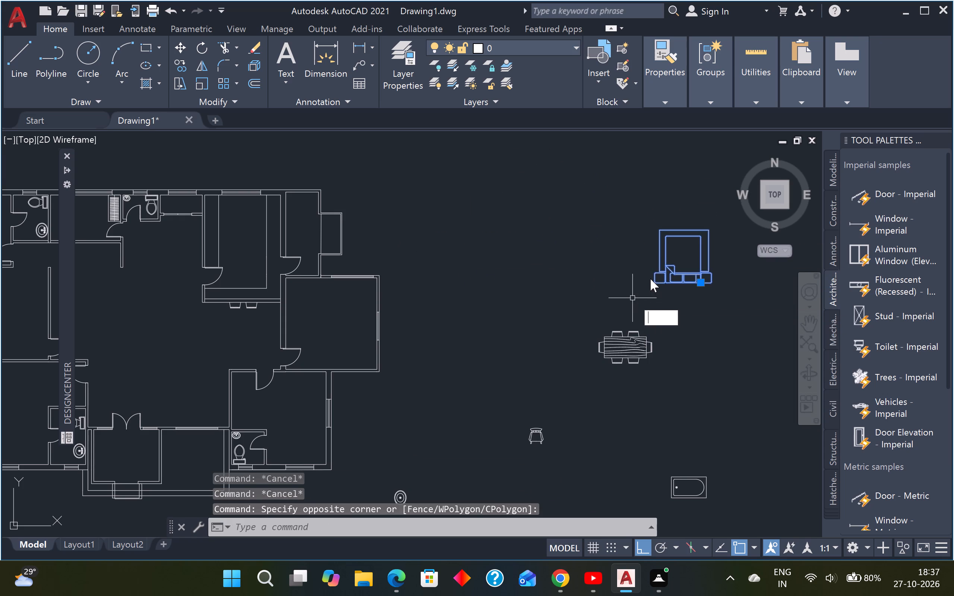
key("c")
key("o")
key("Return")
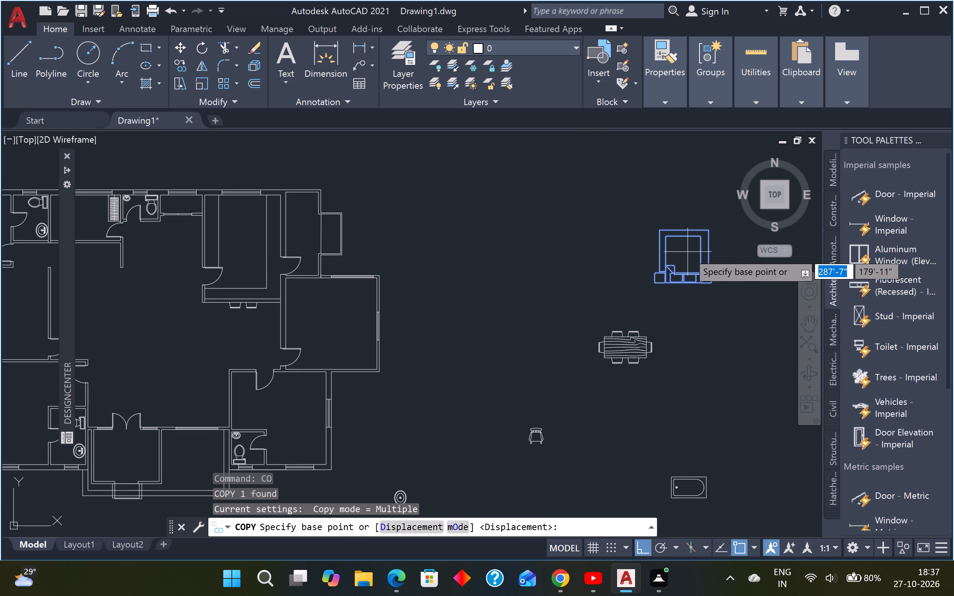
left_click(687, 252)
scroll(684, 250, "down", 4)
scroll(351, 351, "up", 1)
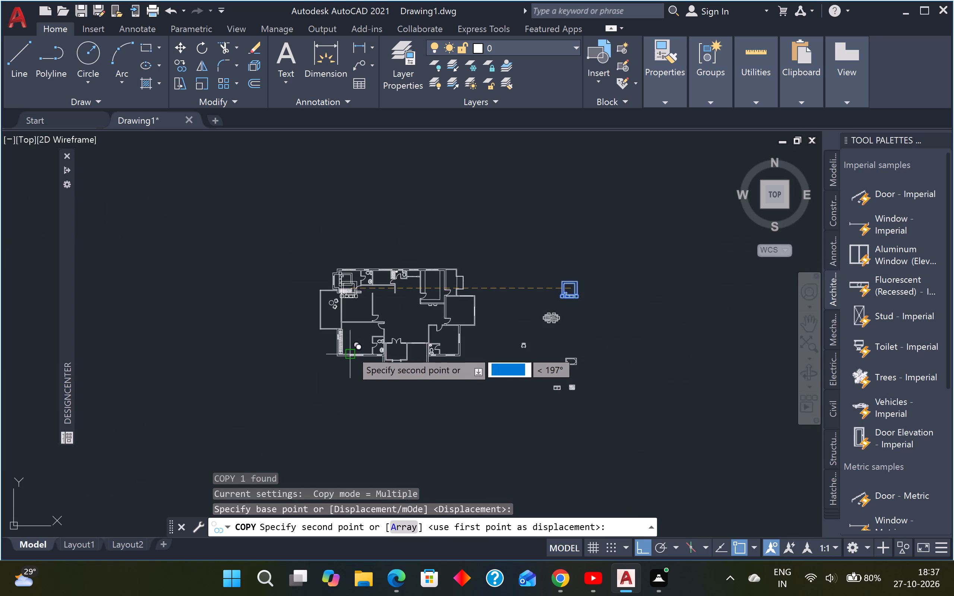
key("F8")
scroll(351, 348, "up", 4)
middle_click_drag(367, 340, 427, 301)
scroll(423, 302, "up", 1)
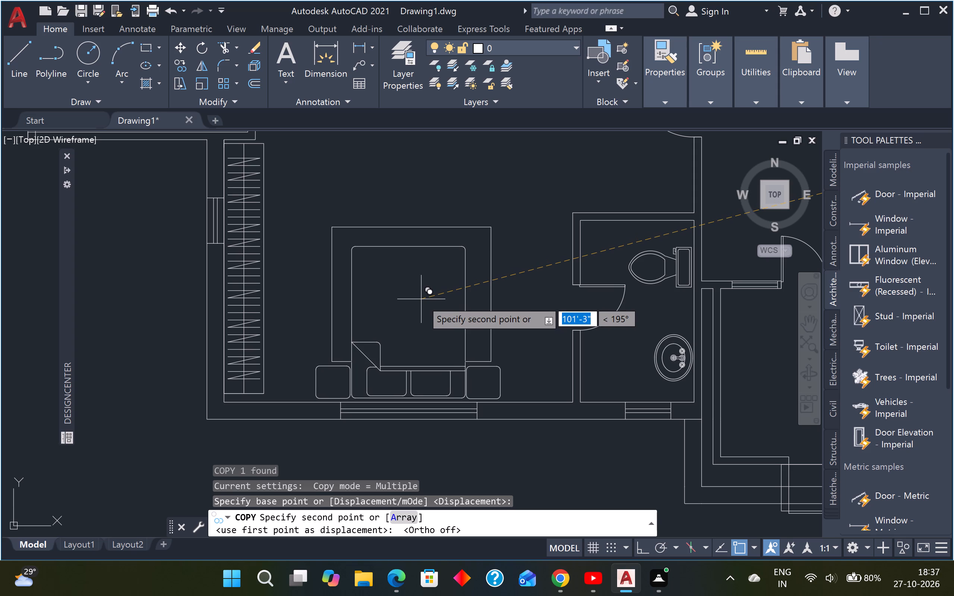
left_click(421, 299)
Place another copy of the bed in the southeast bedroom, headboard against the south wall beside the attached bathroom.
scroll(424, 297, "down", 4)
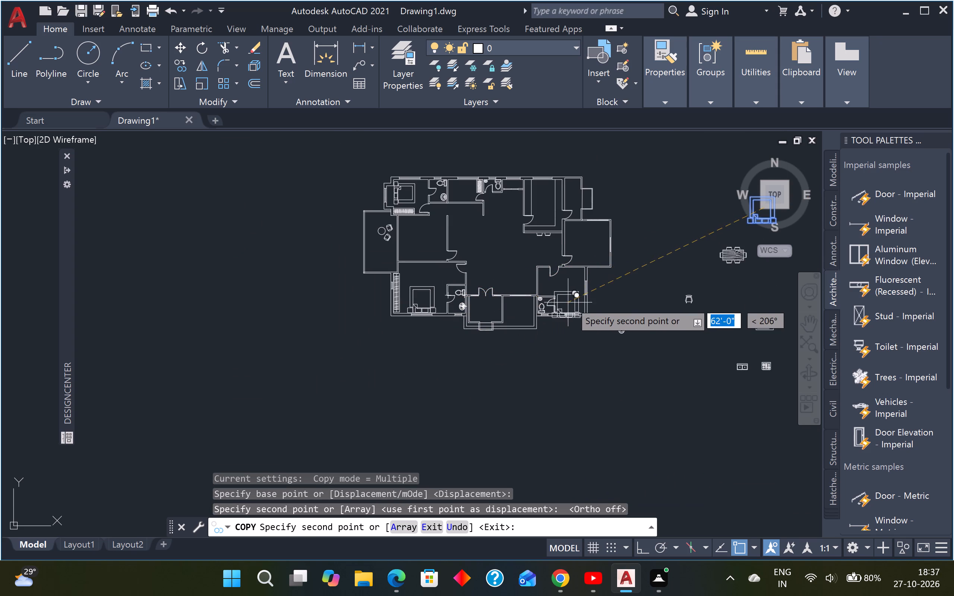
scroll(572, 298, "up", 2)
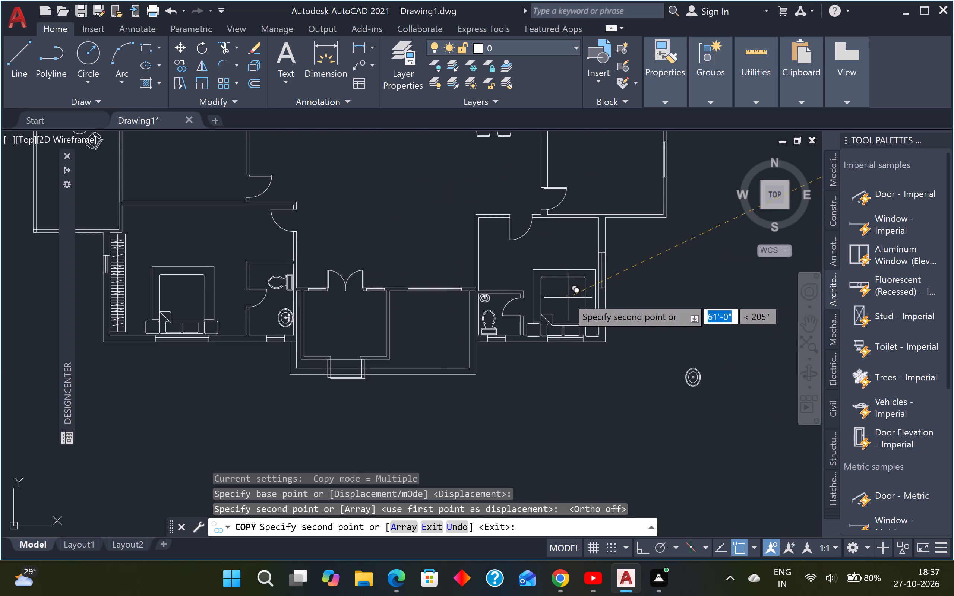
scroll(566, 296, "up", 3)
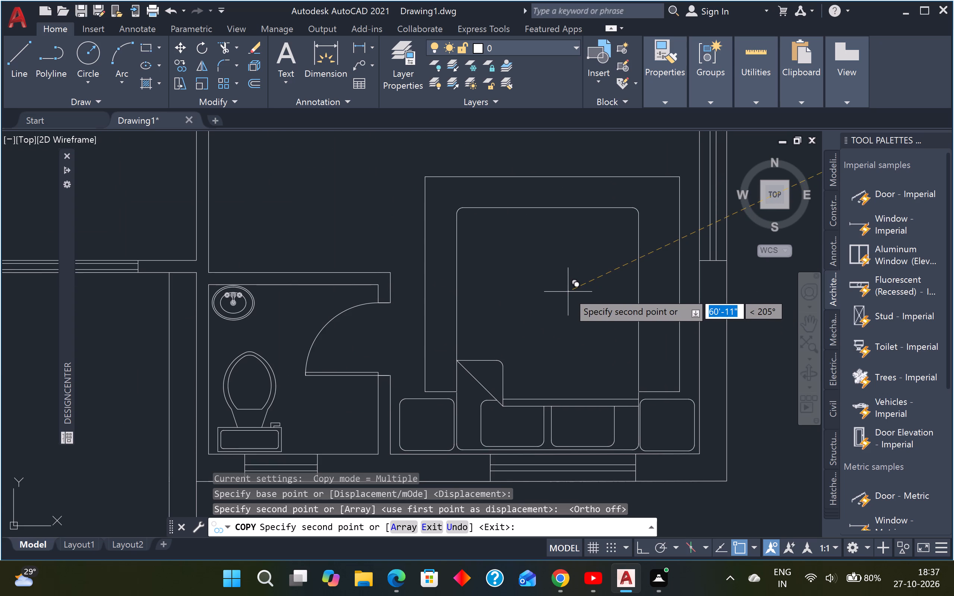
left_click(568, 292)
key("Escape")
Scale down the southeast bedroom's bed copy about the rug's northeast corner so it fits the room better.
left_click_drag(601, 163, 601, 165)
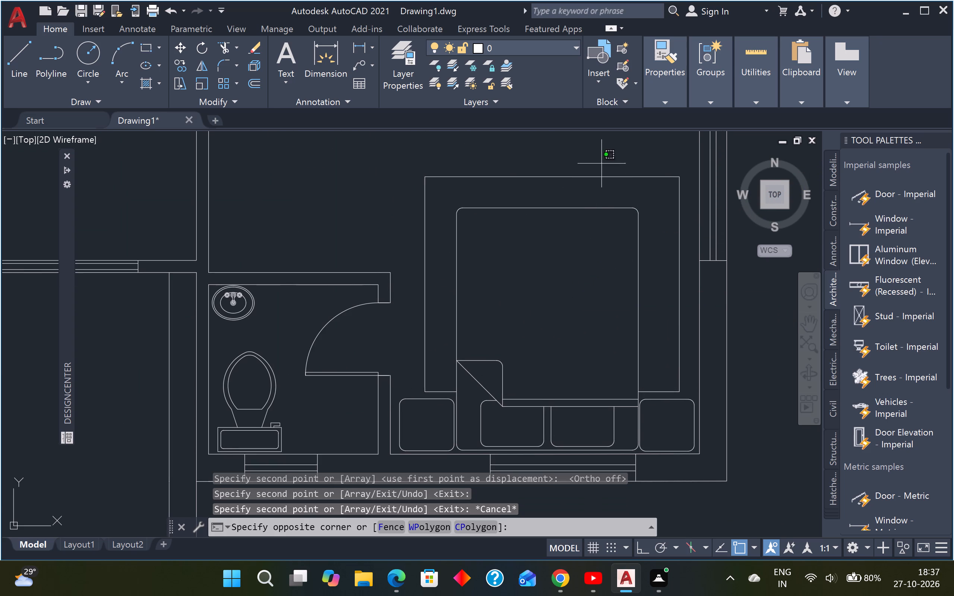
left_click_drag(601, 165, 600, 167)
left_click(558, 248)
type("SC")
key("space")
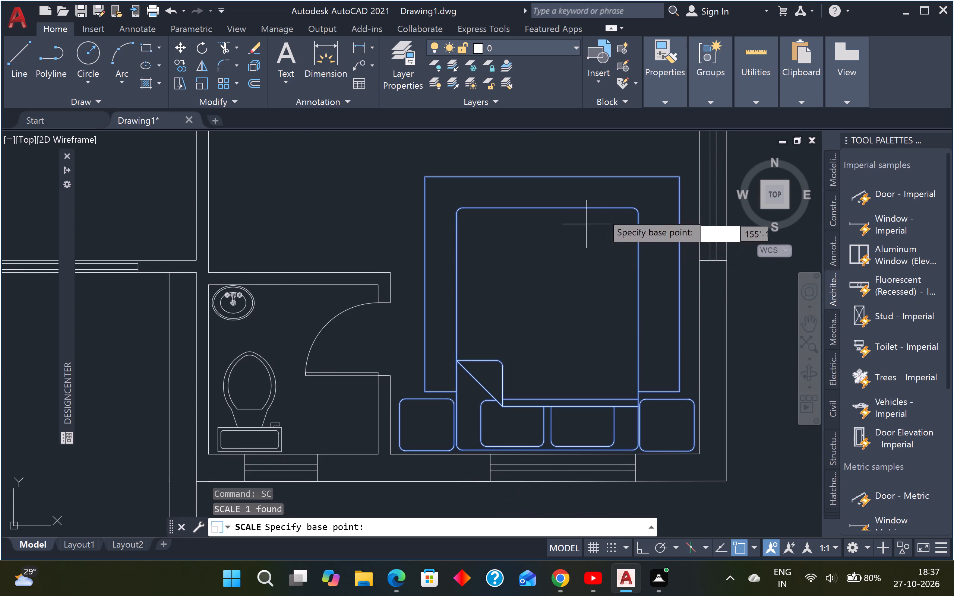
left_click_drag(680, 177, 675, 184)
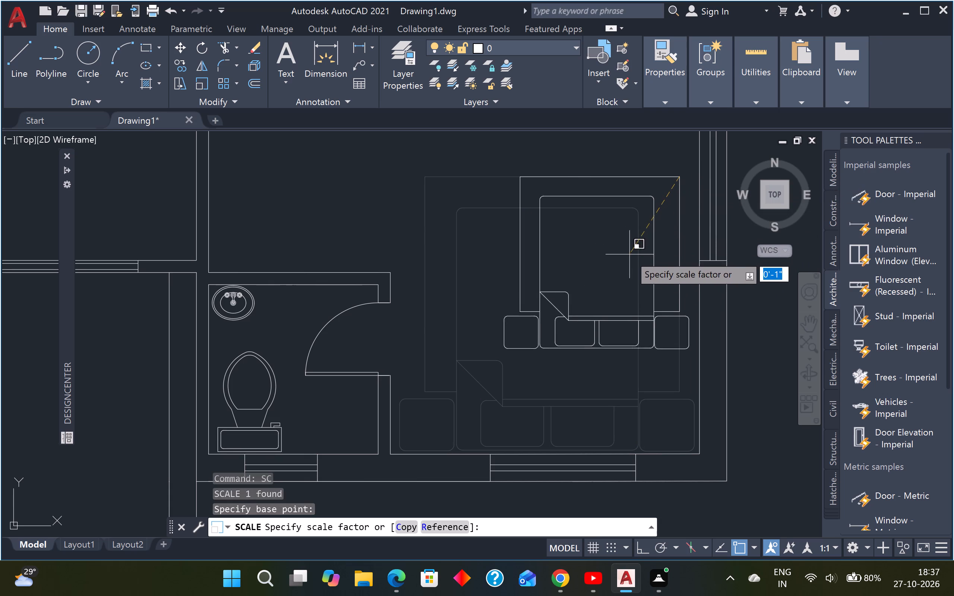
left_click(626, 269)
Move the scaled bed about 2' south so its headboard sits near the southeast bedroom's south wall.
left_click_drag(636, 162, 634, 171)
left_click_drag(582, 272, 591, 267)
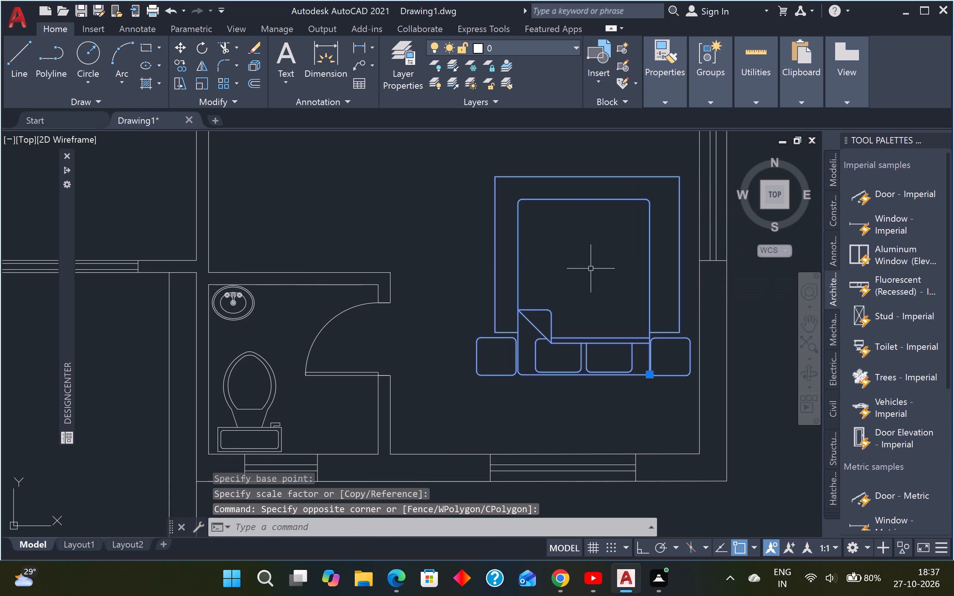
key("m")
key("space")
left_click(595, 247)
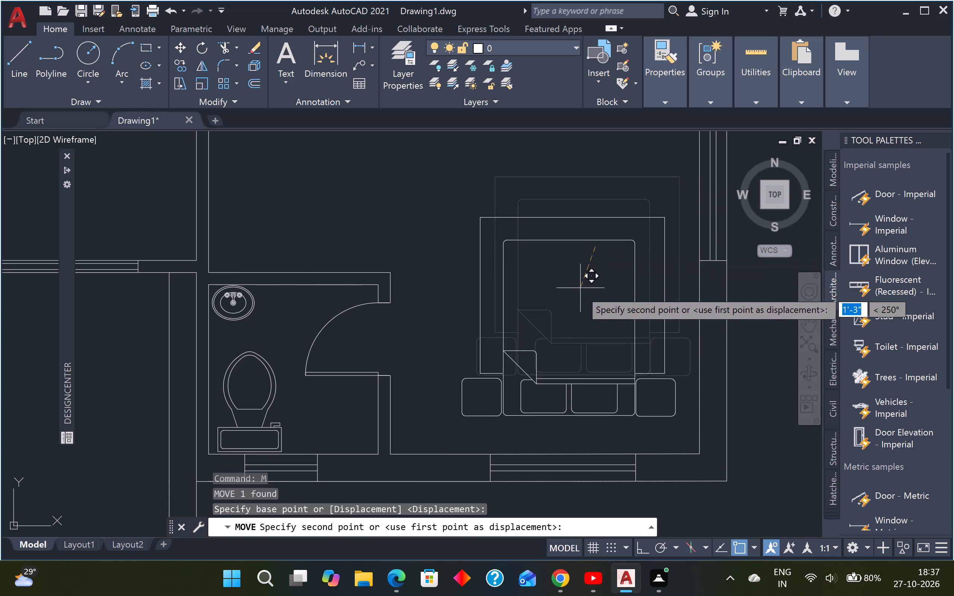
left_click(583, 316)
scroll(584, 302, "down", 2)
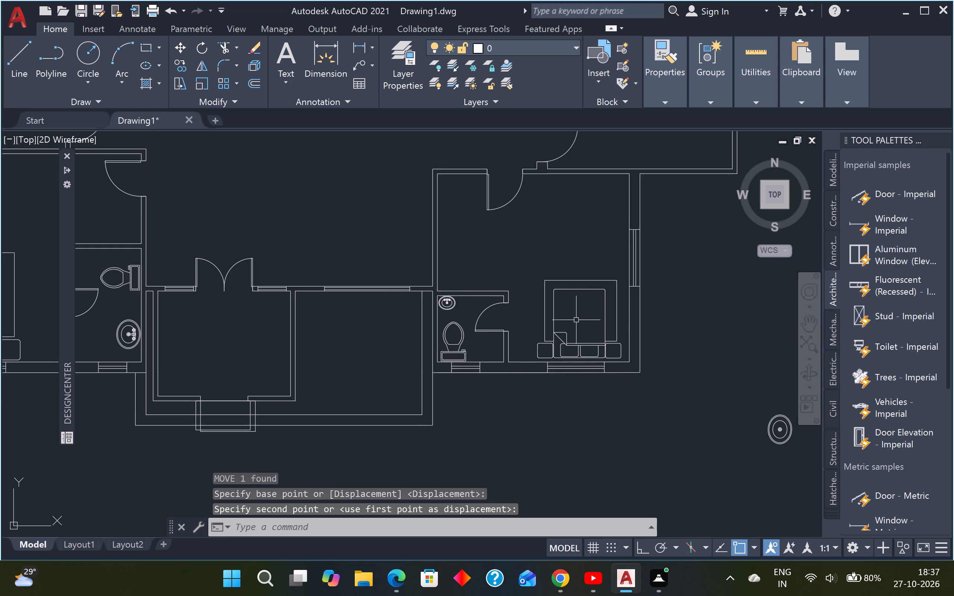
key("Escape")
key("Escape")
Measure the southeast bedroom's north wall from the door opening to the east wall with a linear dimension.
scroll(562, 310, "down", 3)
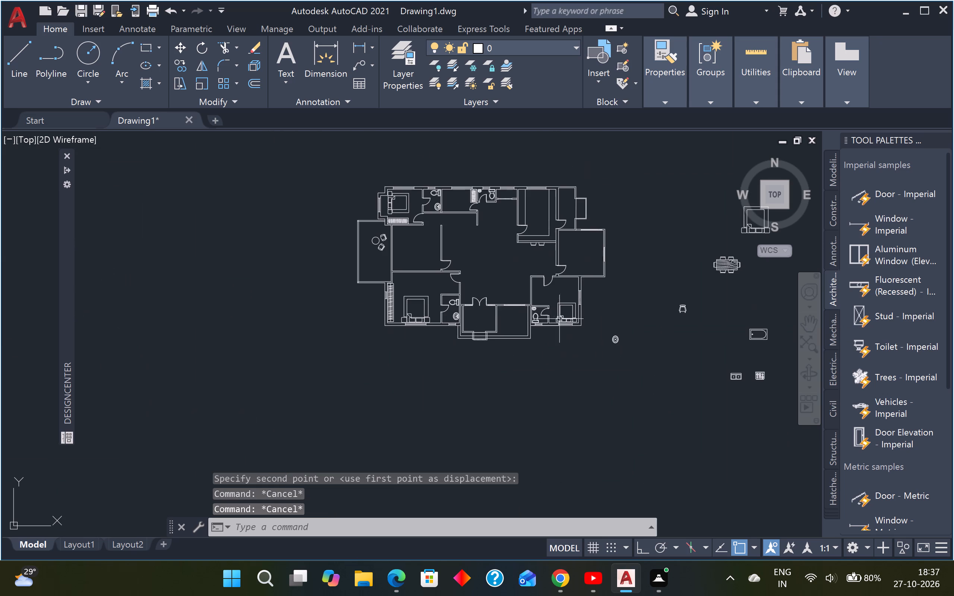
scroll(475, 196, "up", 3)
scroll(451, 213, "down", 1)
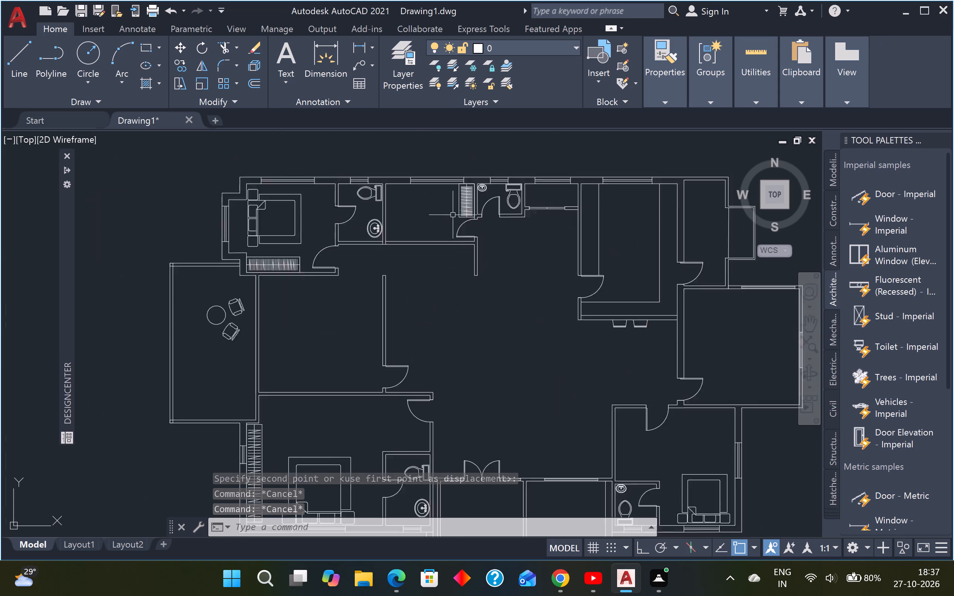
scroll(454, 219, "down", 1)
scroll(489, 281, "down", 2)
scroll(527, 314, "up", 3)
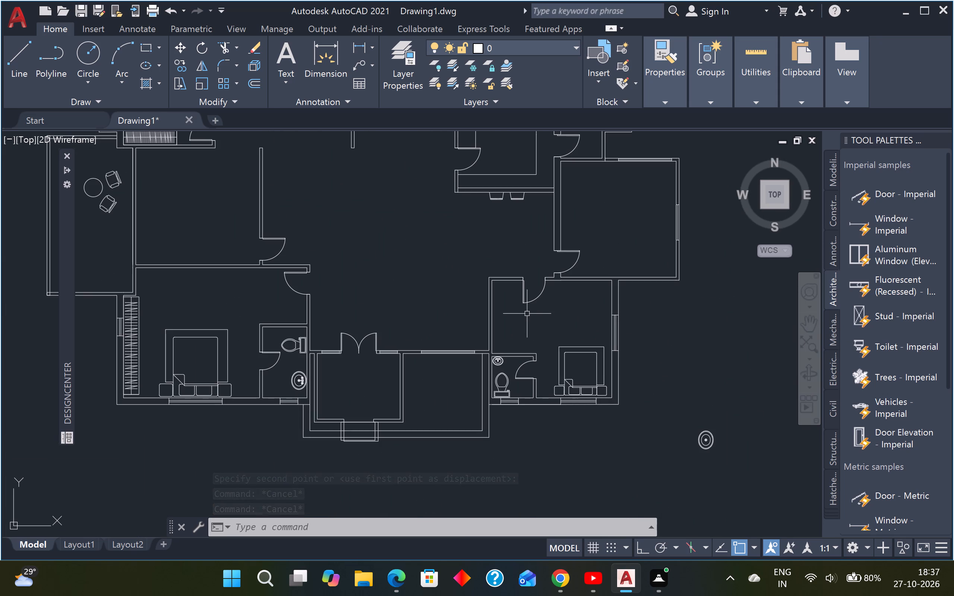
key("d")
key("l")
type("I")
key("space")
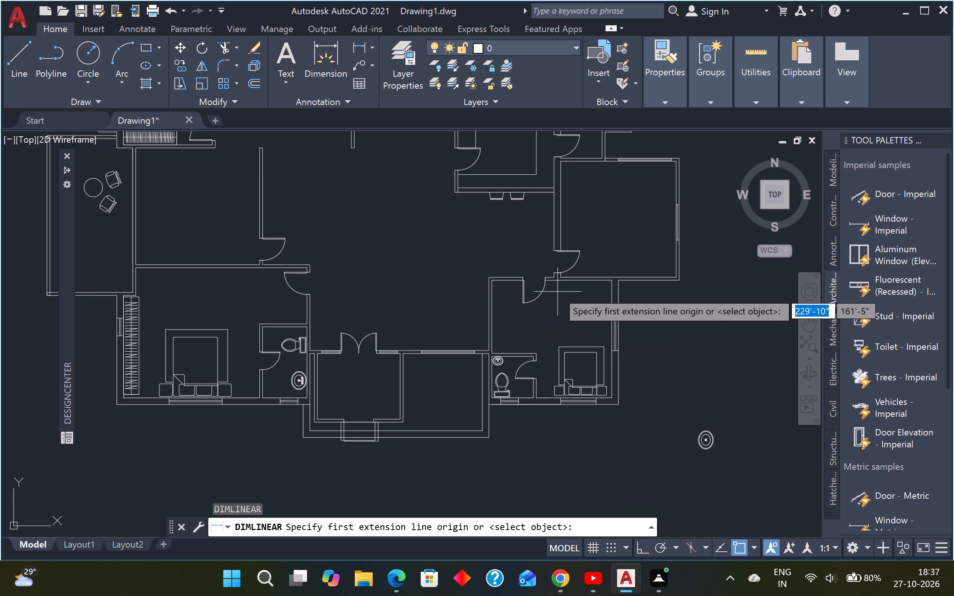
scroll(557, 290, "up", 3)
left_click(508, 254)
scroll(538, 265, "down", 1)
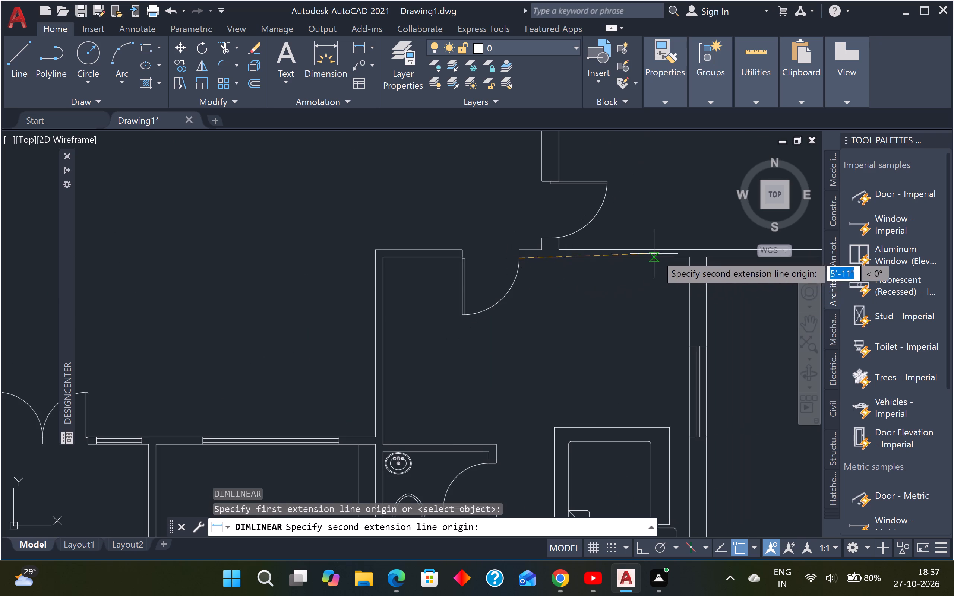
left_click_drag(691, 257, 691, 261)
key("Escape")
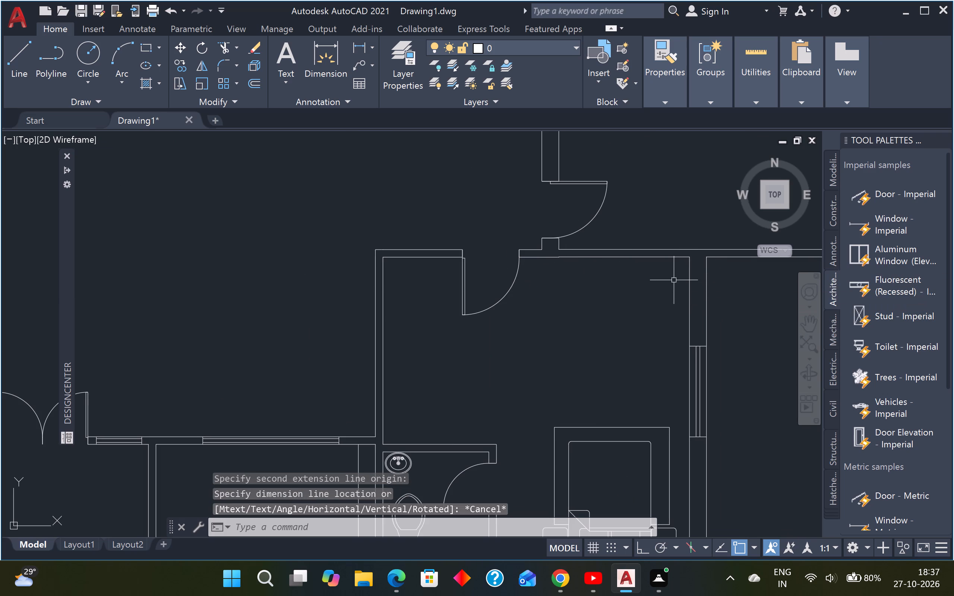
Draw a 7' by 21" wardrobe rectangle in the empty space east of the plan.
scroll(656, 282, "down", 3)
scroll(732, 269, "down", 1)
middle_click_drag(732, 269, 625, 314)
key("r")
key("e")
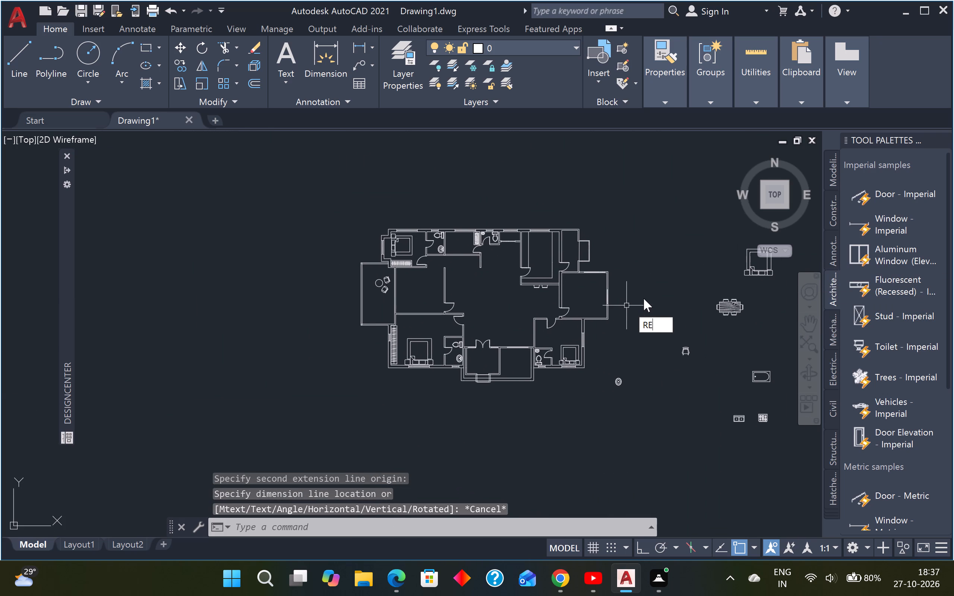
key("c")
key("space")
left_click(701, 237)
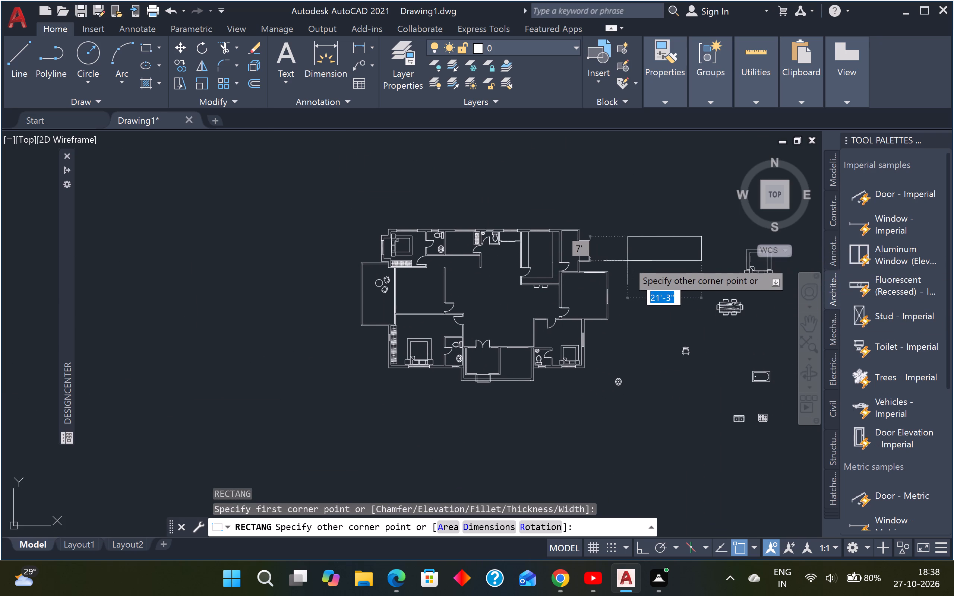
type("7'")
key("Tab")
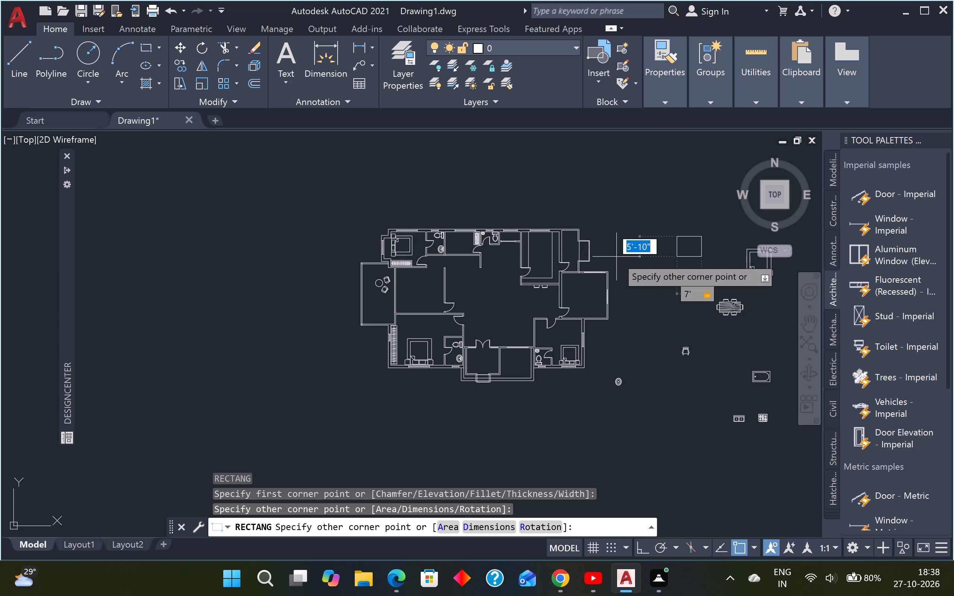
key("2")
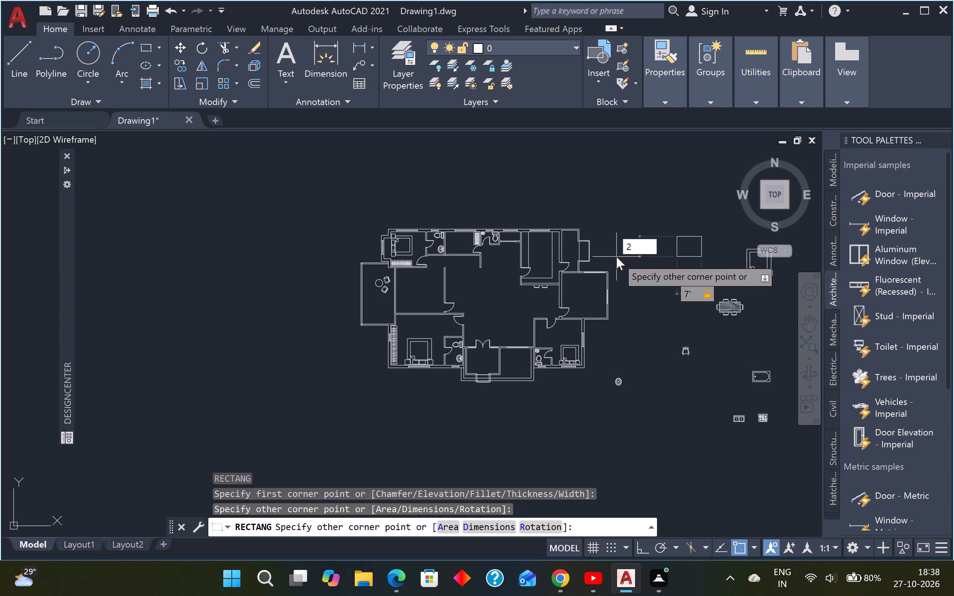
key("1")
key("shift+quotedbl")
key("Return")
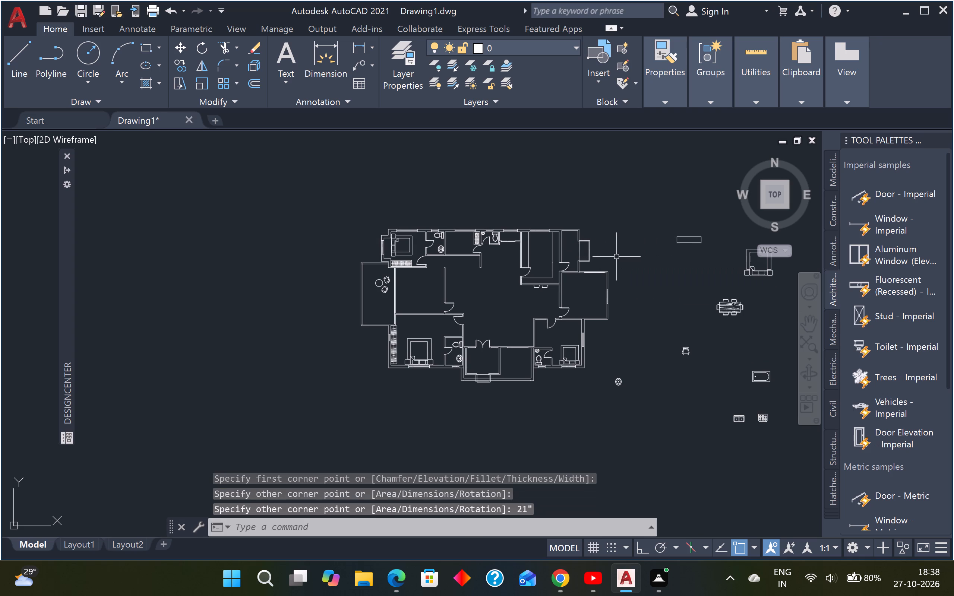
Draw a horizontal centre line across the wardrobe rectangle between the midpoints of its short sides.
scroll(704, 245, "up", 2)
middle_click_drag(708, 245, 620, 286)
scroll(586, 274, "up", 1)
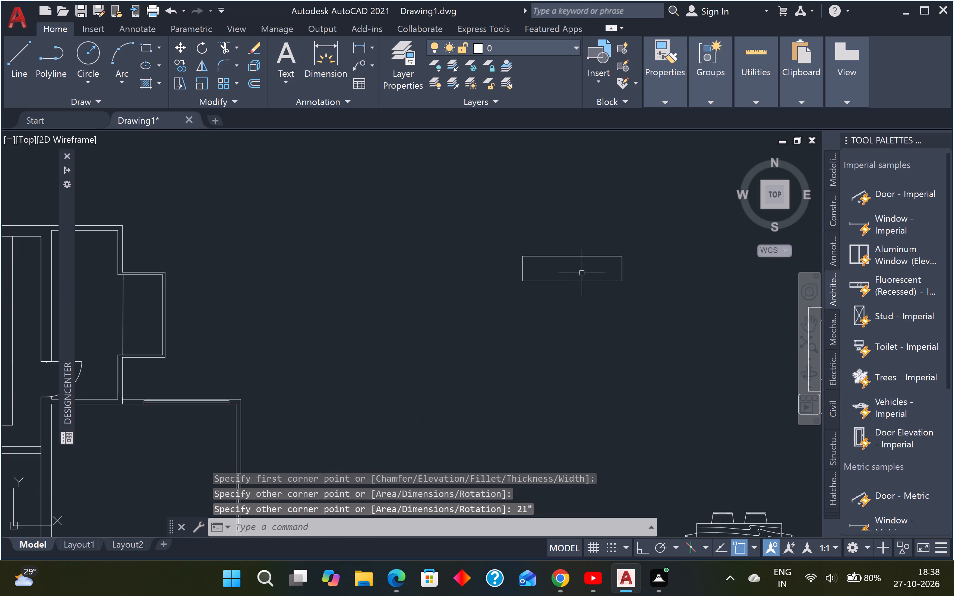
type("L")
key("space")
scroll(508, 269, "up", 3)
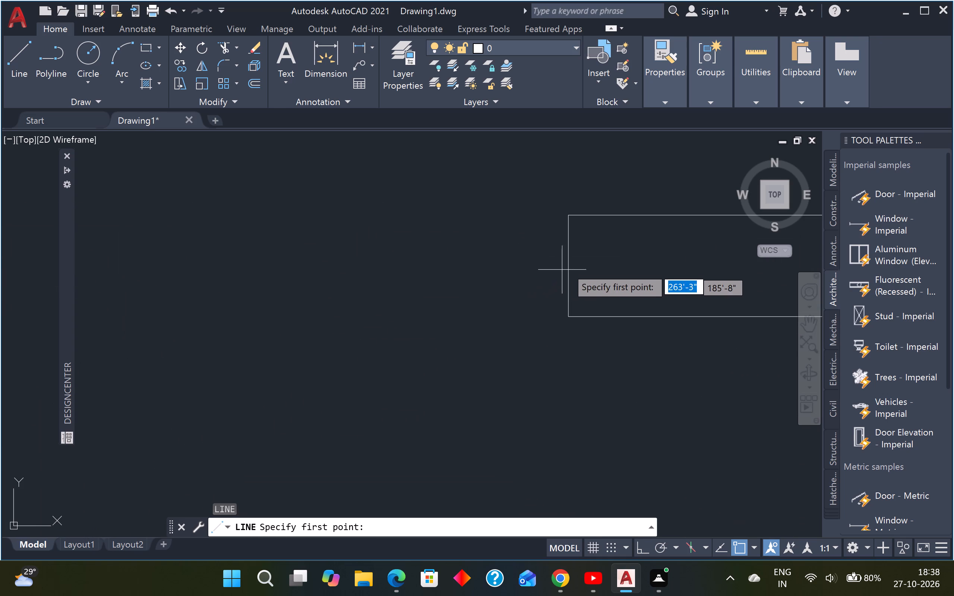
left_click(571, 262)
scroll(577, 261, "down", 3)
scroll(675, 265, "up", 2)
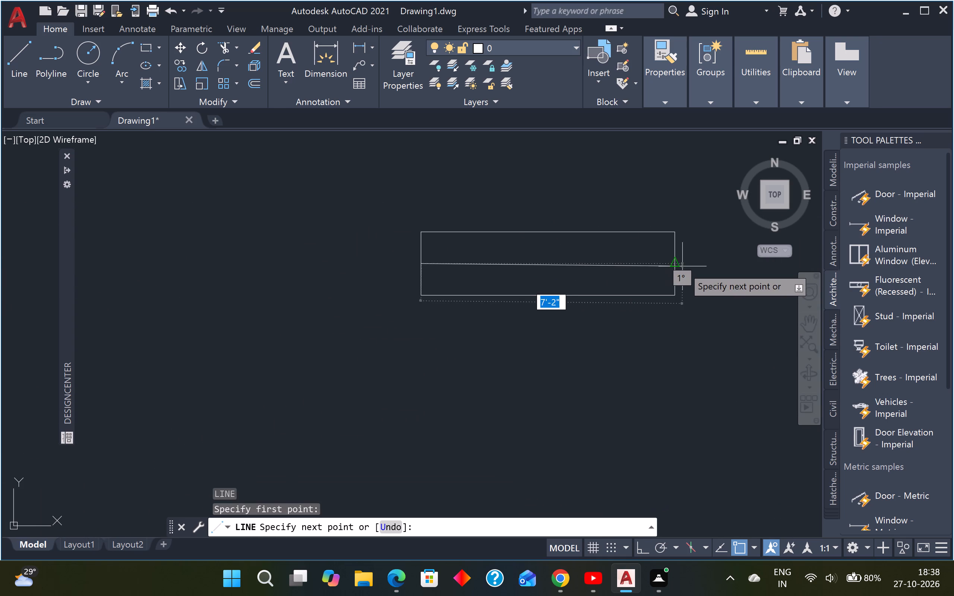
left_click(673, 264)
key("Escape")
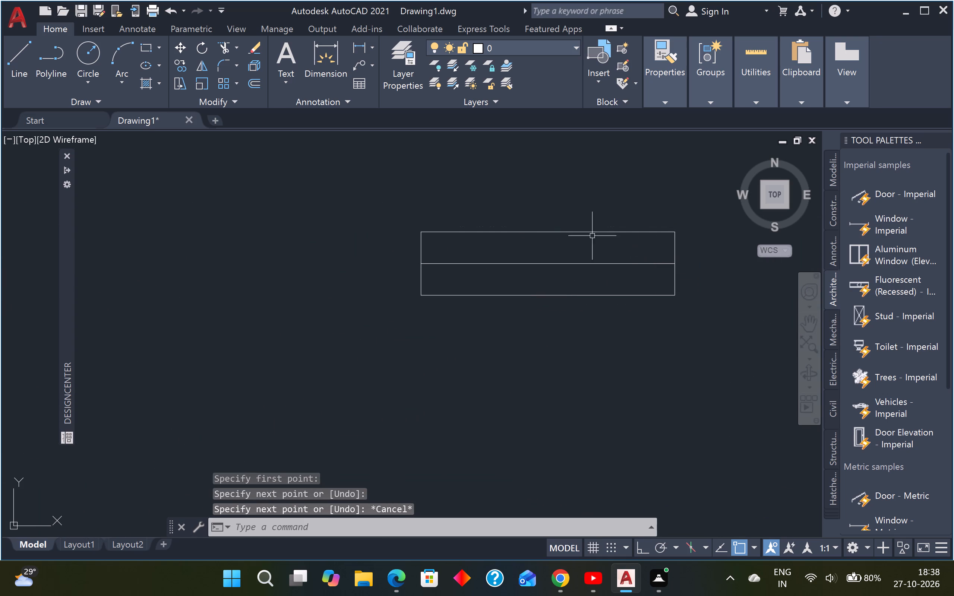
Explode the wardrobe rectangle into separate lines.
left_click_drag(543, 206, 543, 210)
left_click(530, 241)
key("e")
key("x")
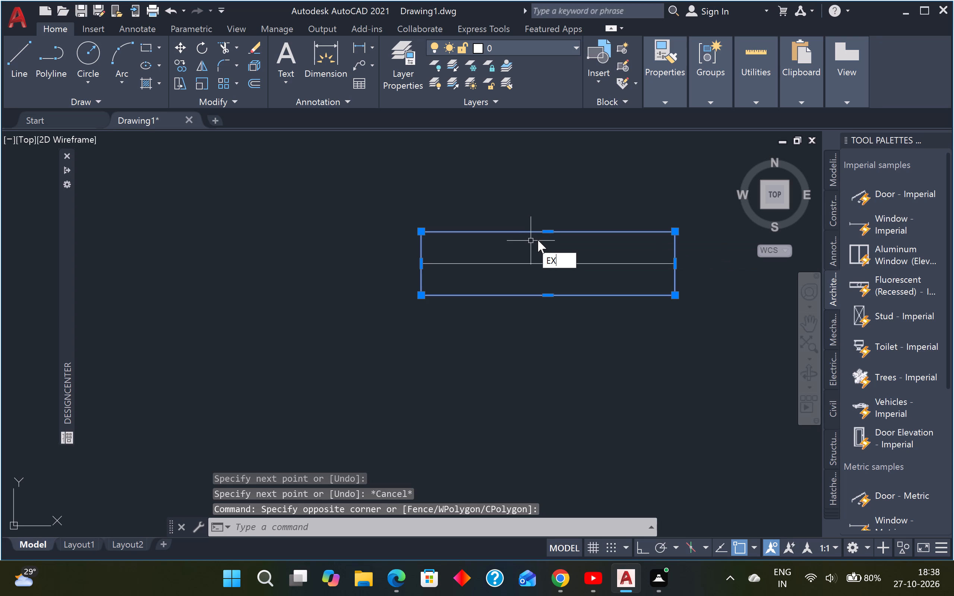
key("Down")
key("Return")
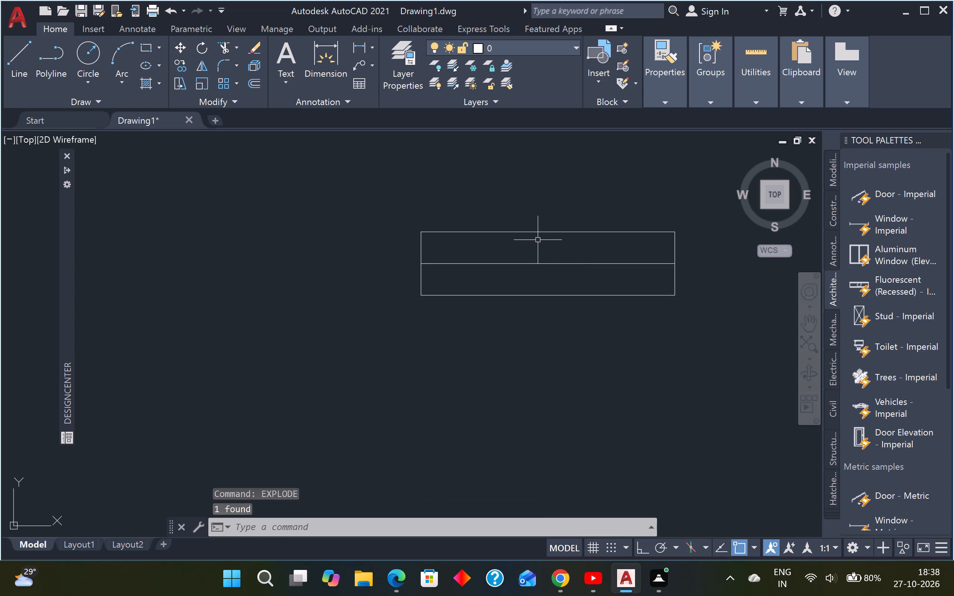
key("Escape")
key("Escape")
Copy the wardrobe's west side line as an array of 50 items fitted across the full width to the east side.
scroll(419, 238, "up", 2)
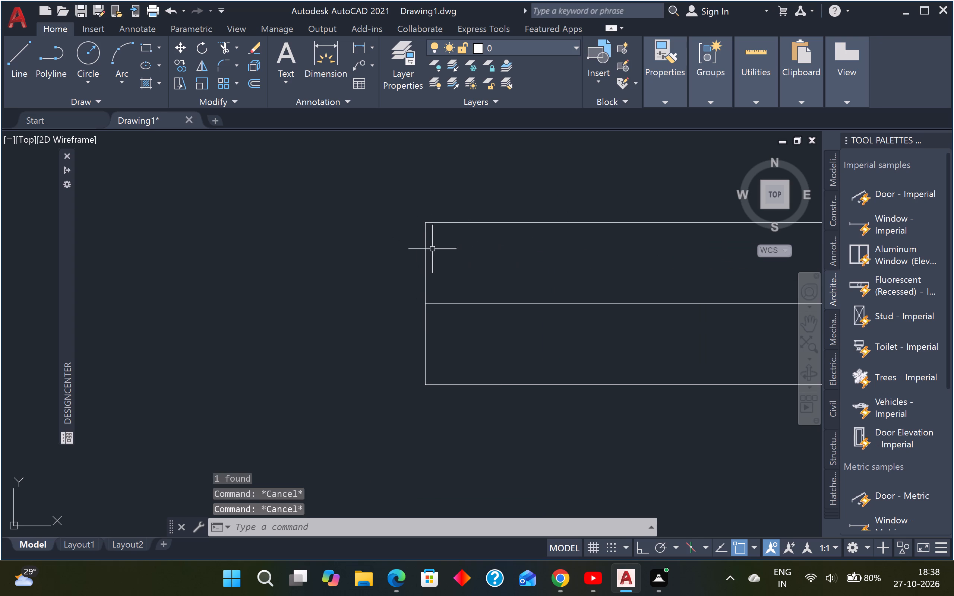
left_click_drag(456, 256, 451, 259)
left_click(400, 271)
type("CO")
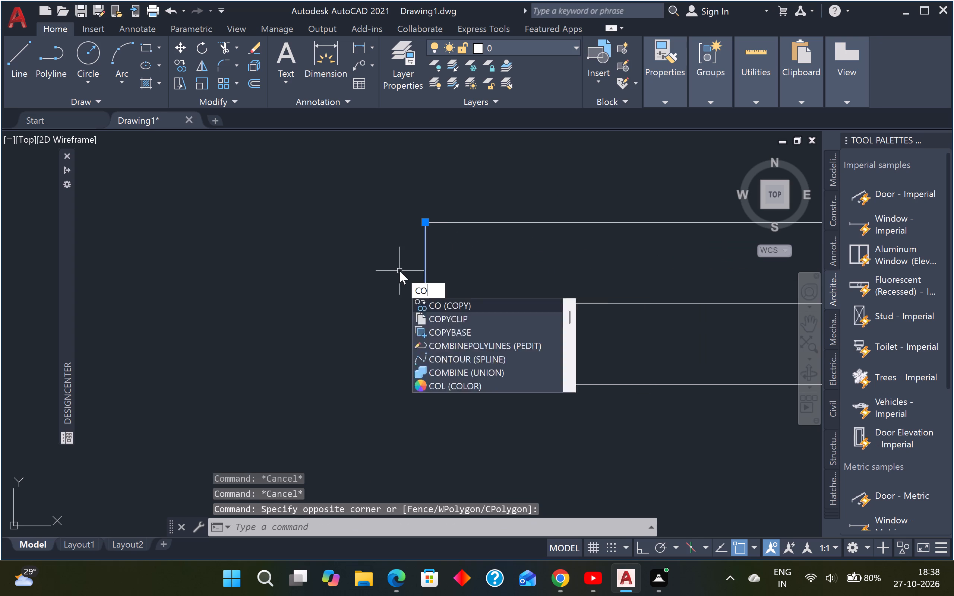
key("space")
left_click(422, 304)
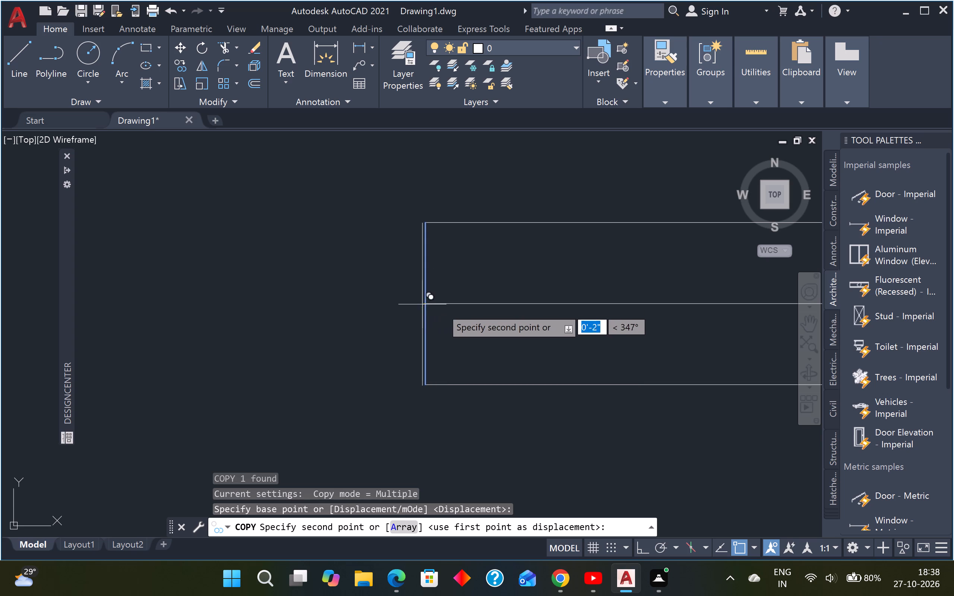
type("A")
key("space")
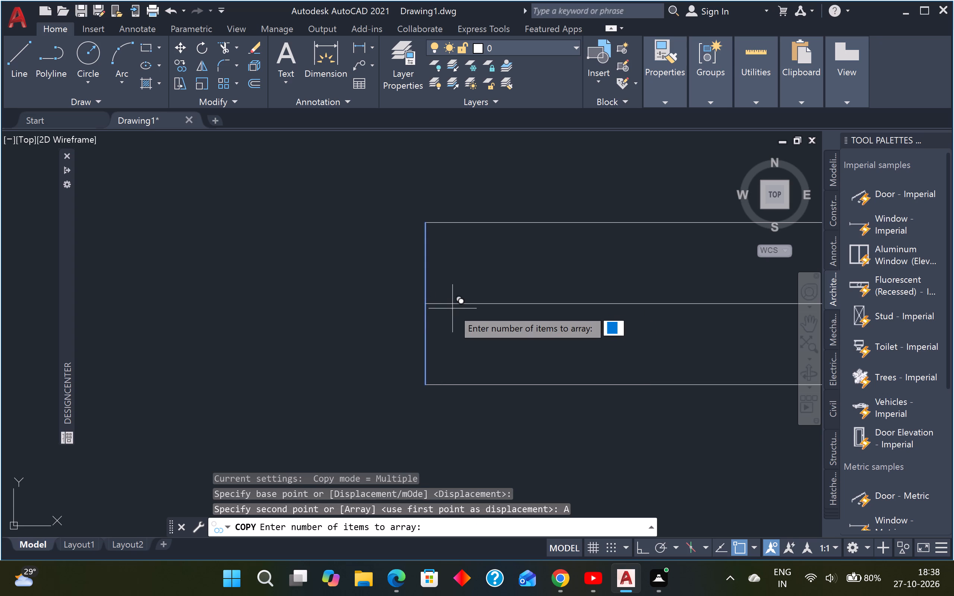
type("50")
key("Return")
type("F")
key("space")
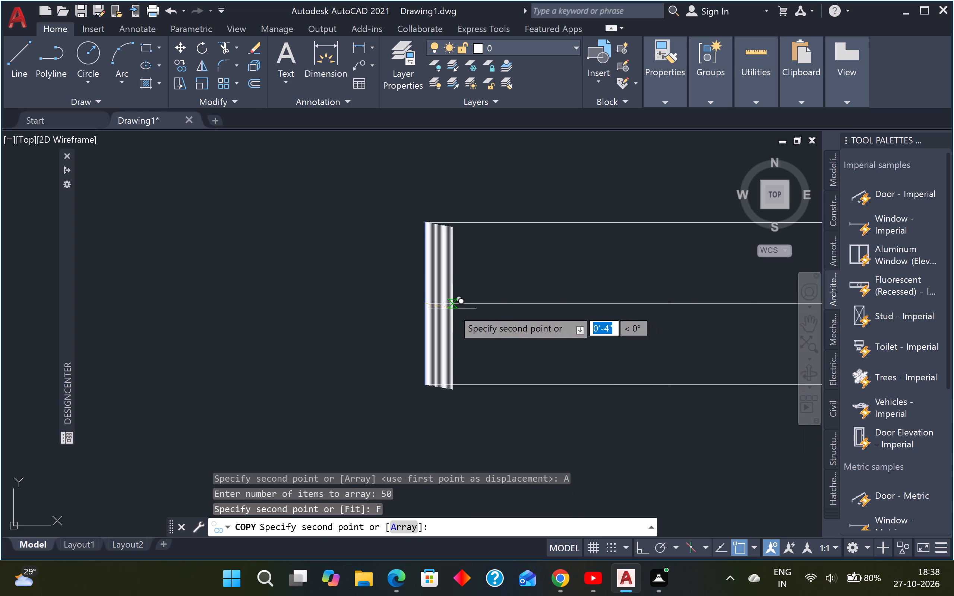
scroll(515, 307, "down", 2)
scroll(724, 308, "up", 3)
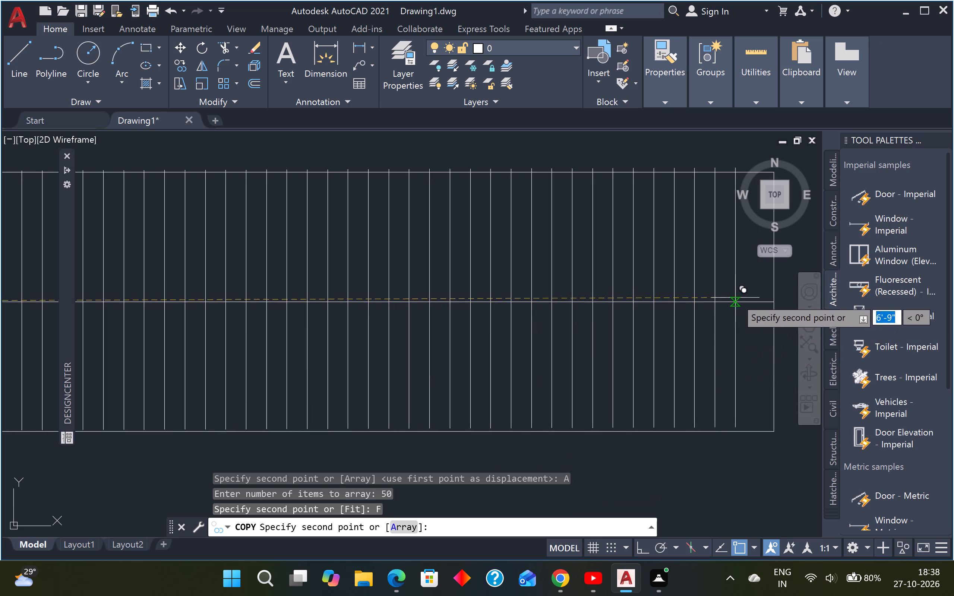
left_click(771, 305)
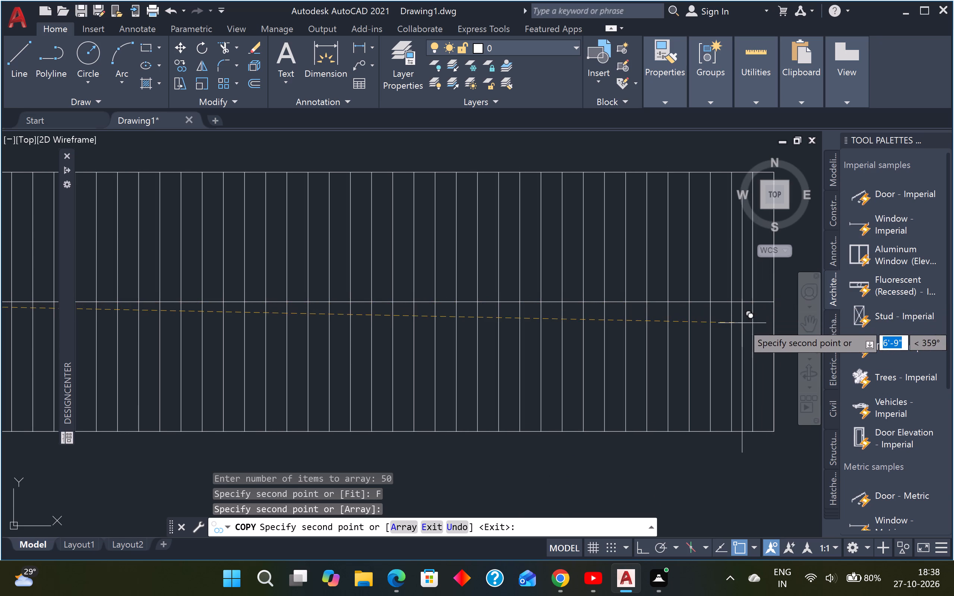
key("Escape")
Offset the wardrobe's two long sides 3" inward.
key("o")
key("space")
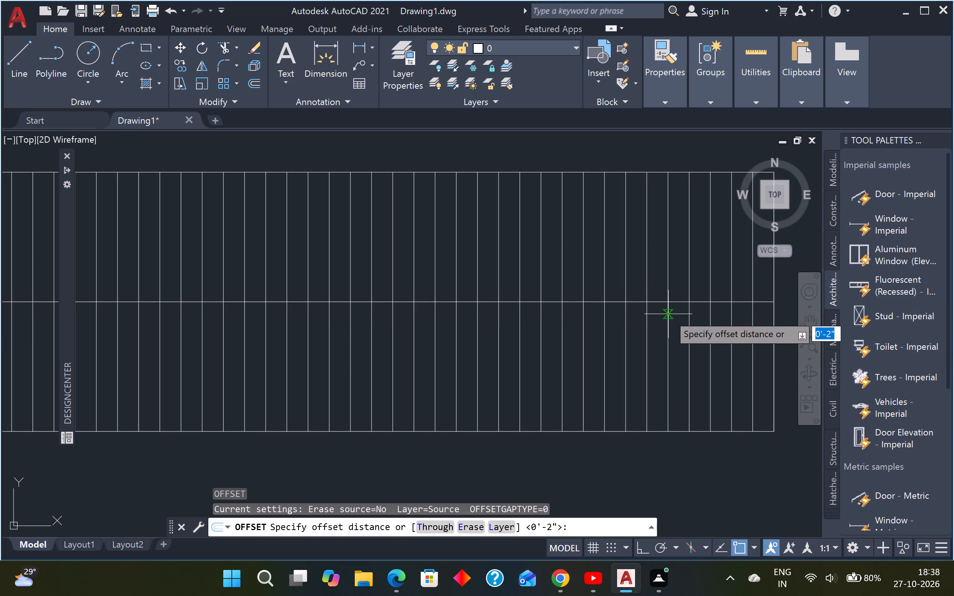
type("3'")
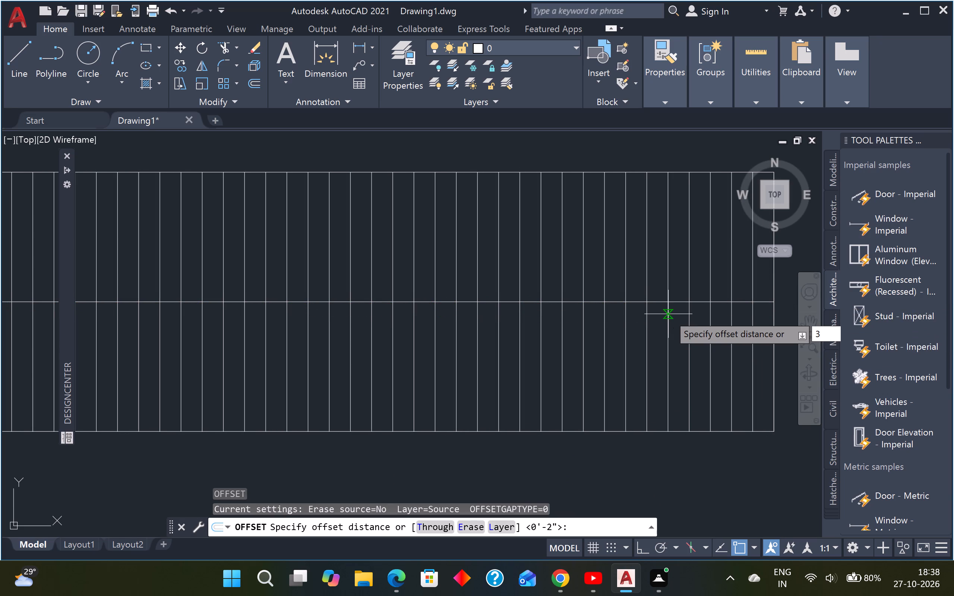
key("BackSpace")
key("shift+quotedbl")
key("Return")
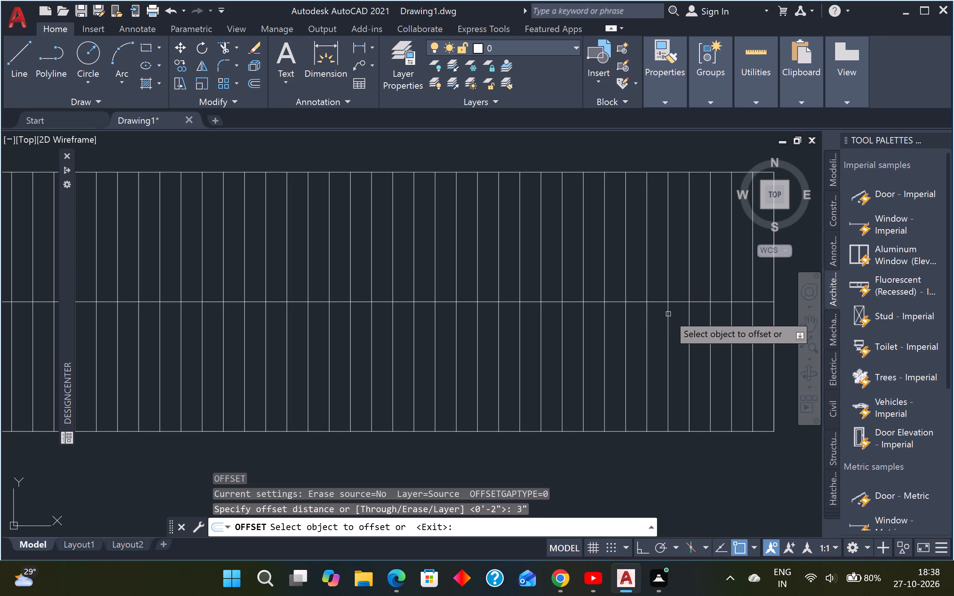
left_click(681, 432)
left_click(681, 381)
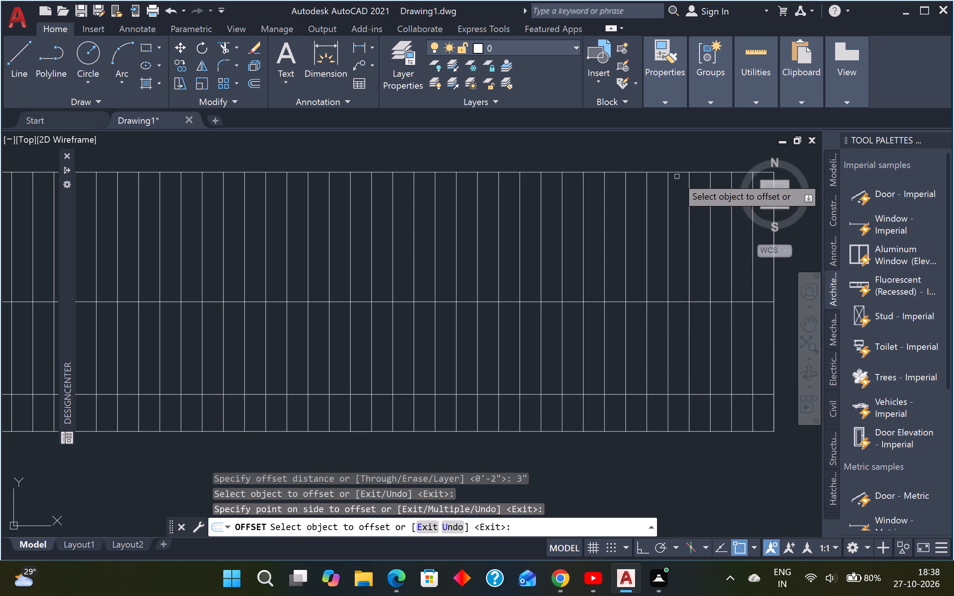
left_click(676, 173)
left_click(676, 198)
key("Escape")
key("Escape")
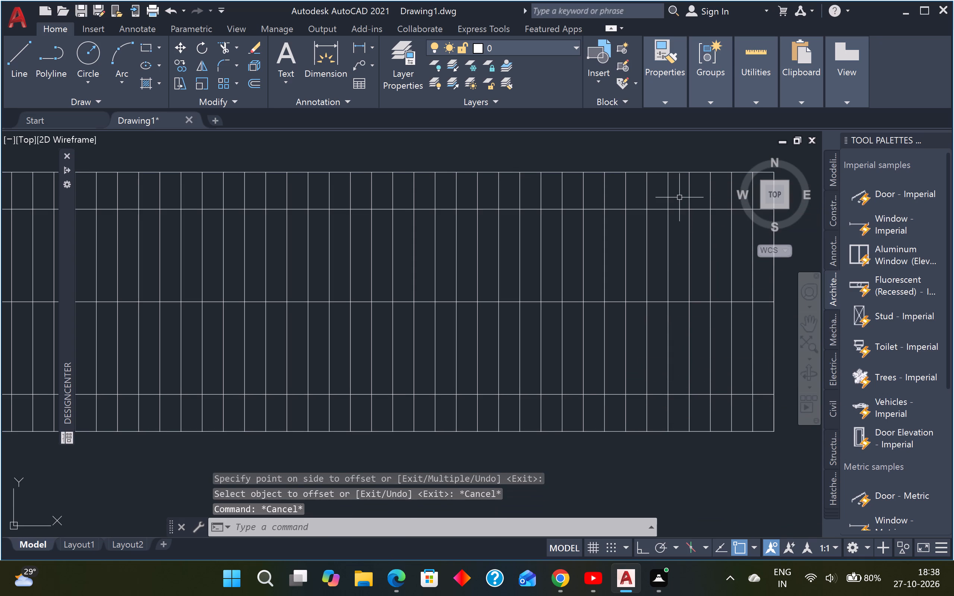
Trim the arrayed vertical lines between the wardrobe's north edge and the upper offset line.
key("t")
key("r")
key("space")
scroll(535, 206, "down", 4)
scroll(432, 197, "up", 2)
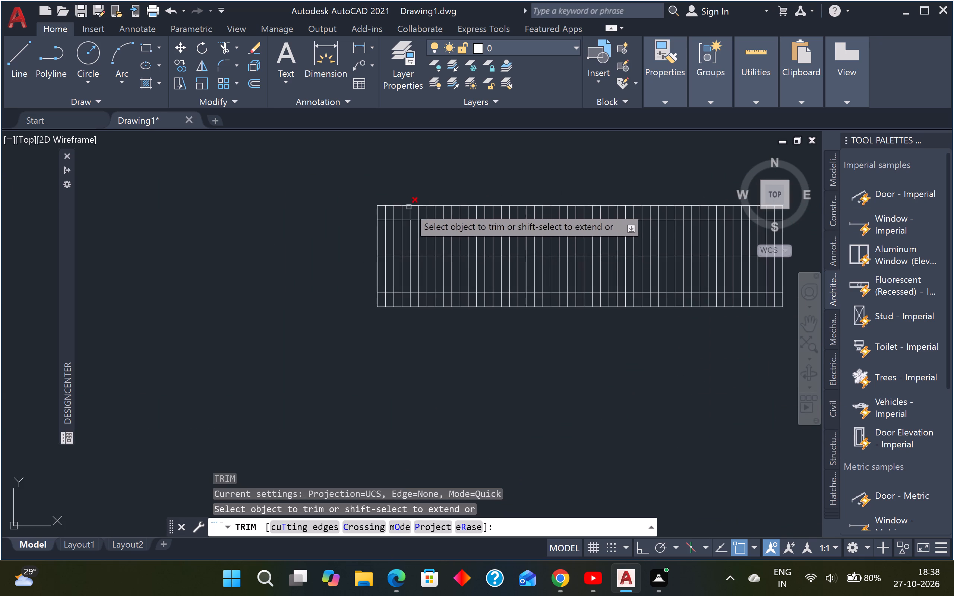
scroll(388, 209, "up", 3)
left_click(356, 221)
scroll(383, 222, "down", 4)
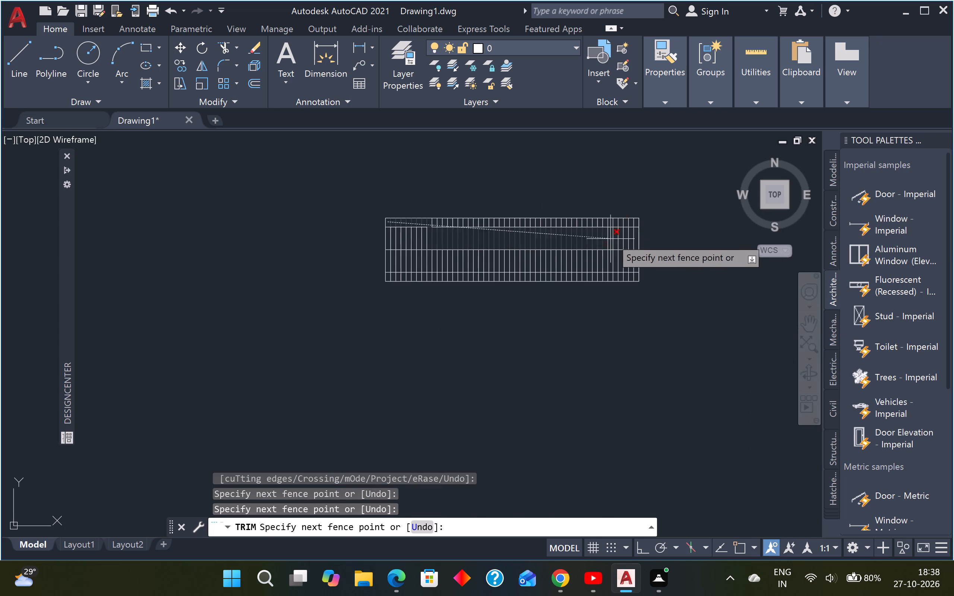
scroll(623, 219, "up", 3)
left_click(663, 221)
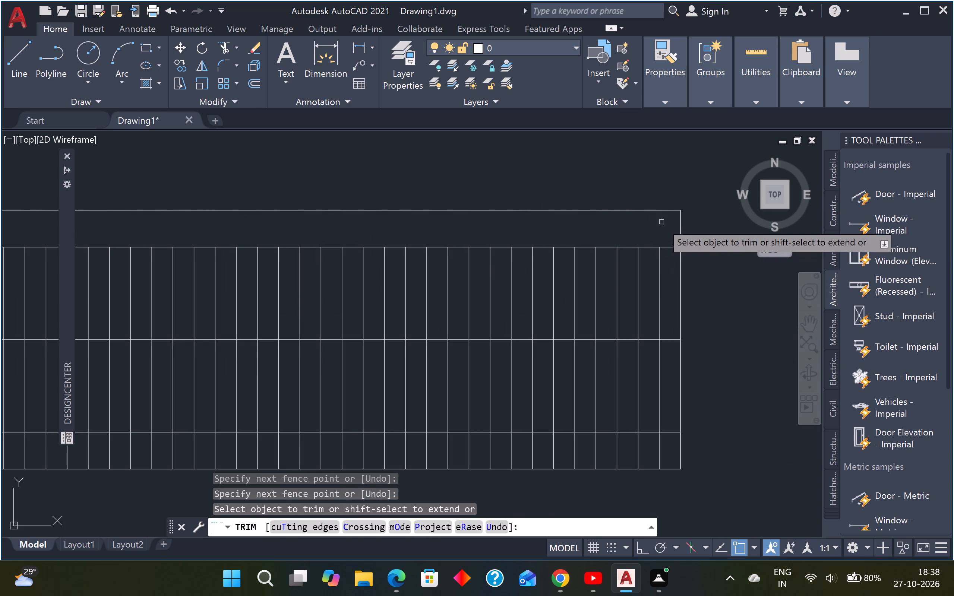
Trim the arrayed vertical lines between the lower offset line and the wardrobe's south edge.
scroll(660, 240, "down", 2)
scroll(270, 322, "up", 2)
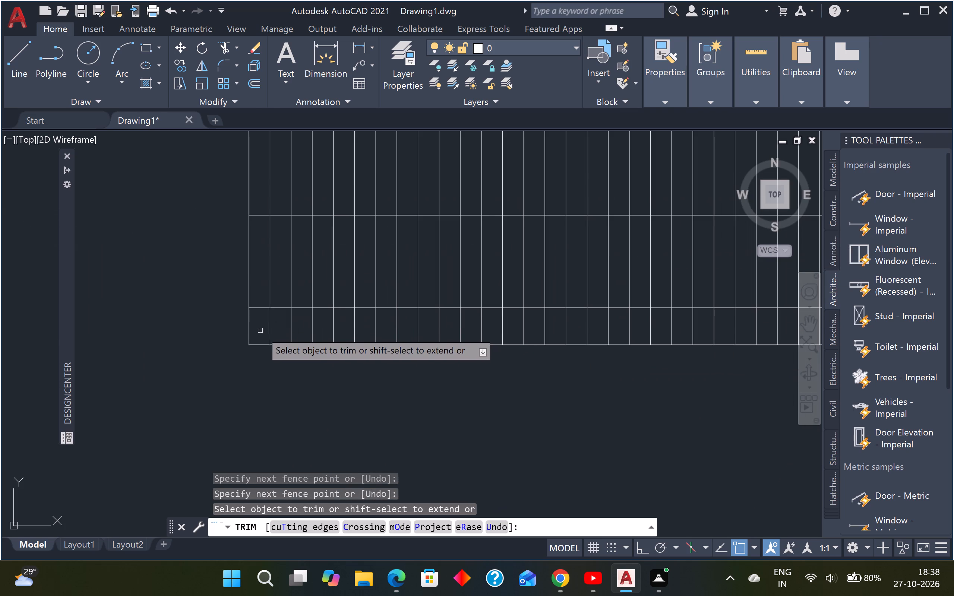
left_click(260, 330)
scroll(538, 322, "down", 3)
scroll(694, 327, "up", 3)
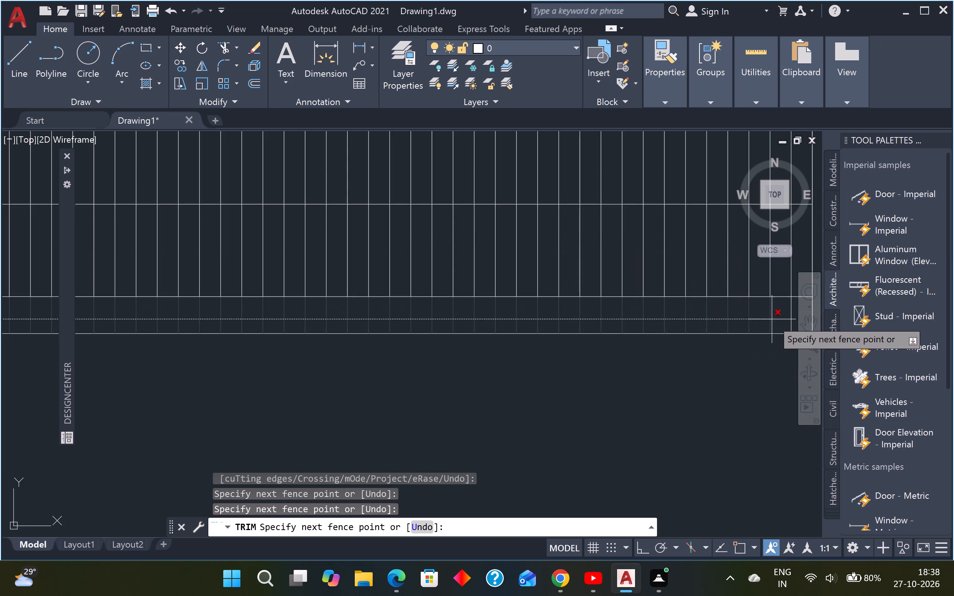
scroll(772, 319, "down", 2)
middle_click_drag(764, 319, 631, 317)
scroll(648, 317, "up", 2)
left_click(649, 317)
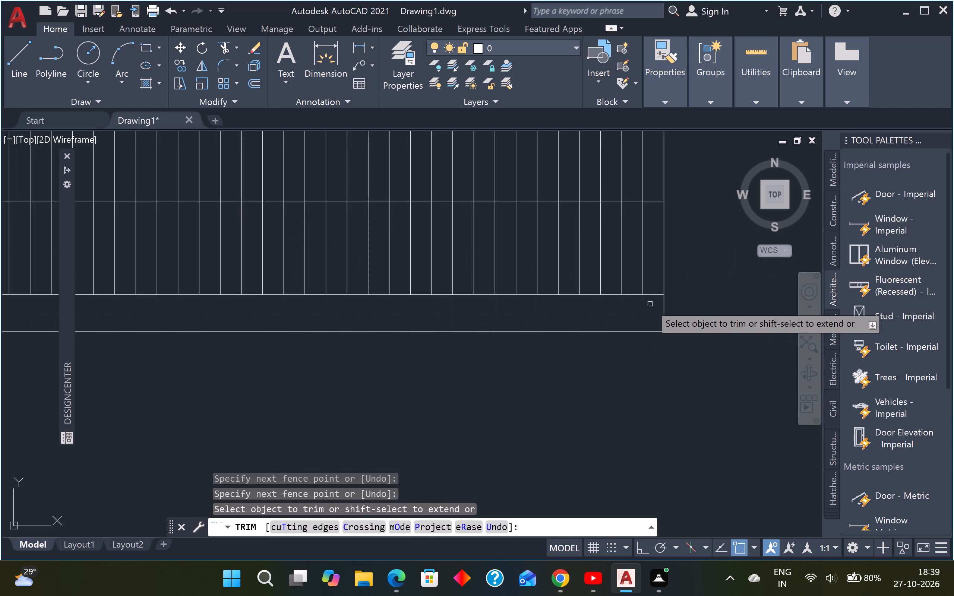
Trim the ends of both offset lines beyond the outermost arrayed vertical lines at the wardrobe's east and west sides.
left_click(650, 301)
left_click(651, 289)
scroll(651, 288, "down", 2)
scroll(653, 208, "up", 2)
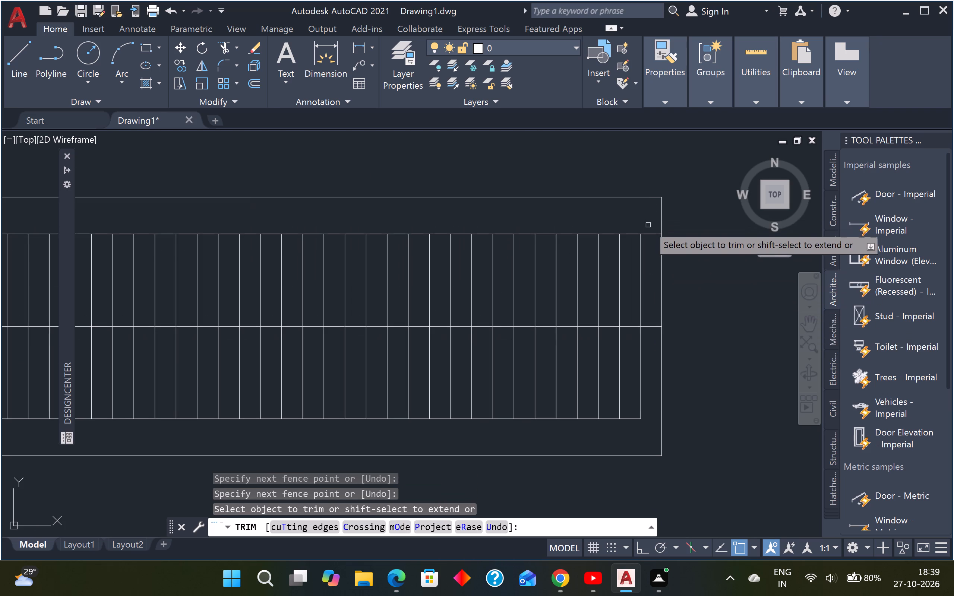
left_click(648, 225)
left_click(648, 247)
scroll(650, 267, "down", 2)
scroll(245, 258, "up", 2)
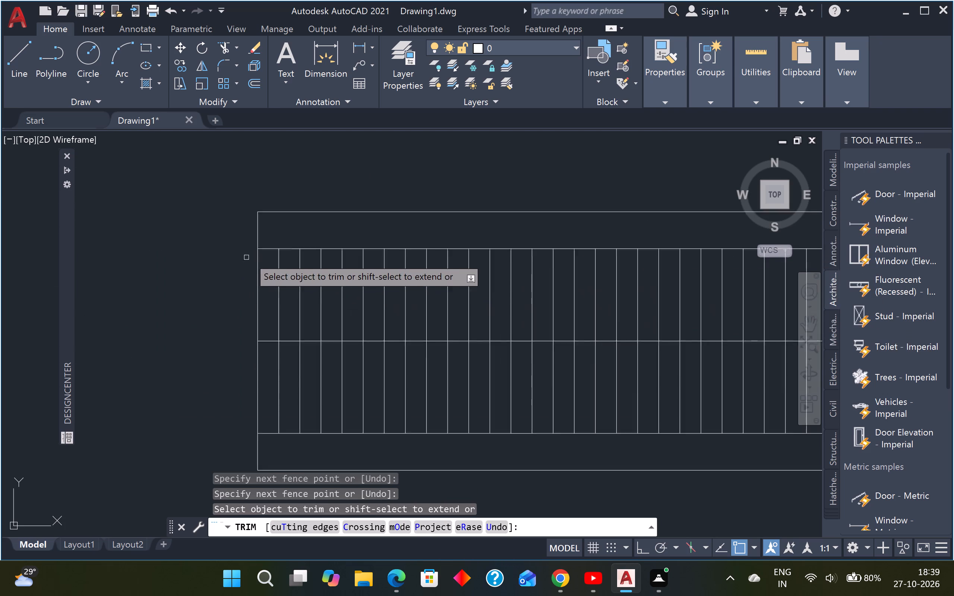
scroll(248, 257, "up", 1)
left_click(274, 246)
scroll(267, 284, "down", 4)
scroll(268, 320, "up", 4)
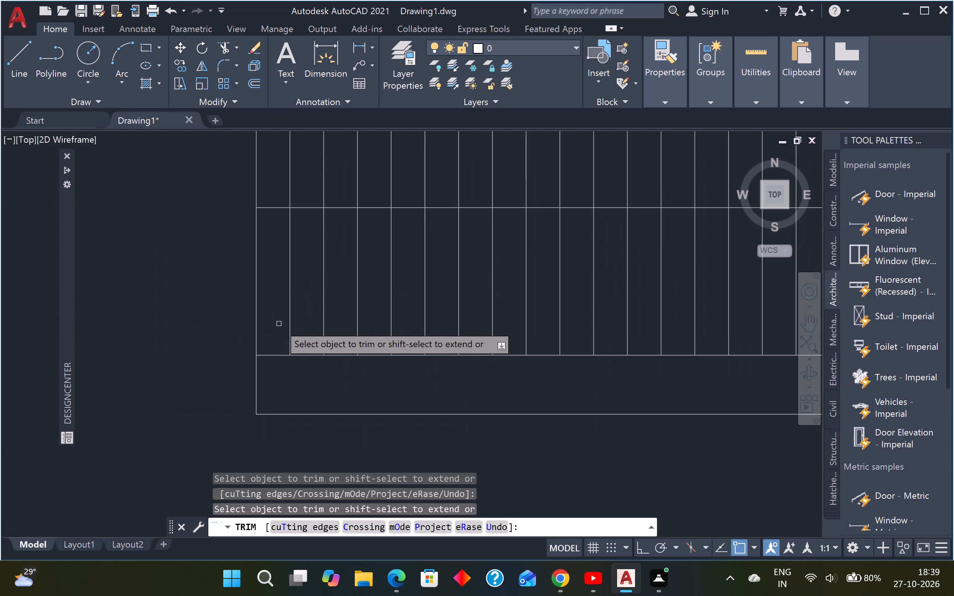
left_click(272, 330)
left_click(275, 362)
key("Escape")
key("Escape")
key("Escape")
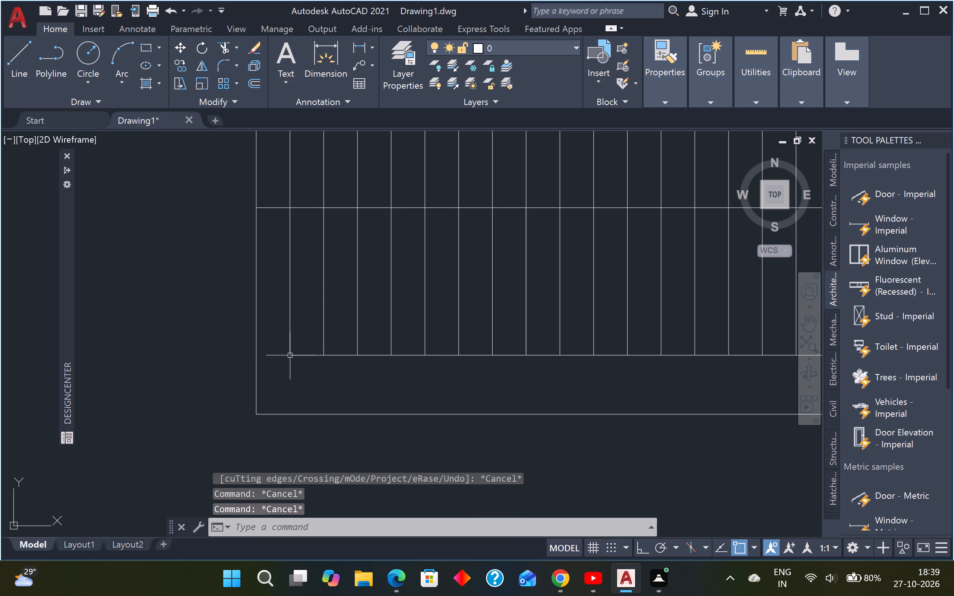
Erase the two horizontal offset lines inside the wardrobe, leaving the vertical hanger lines in place.
scroll(305, 364, "up", 2)
left_click(300, 338)
left_click(284, 374)
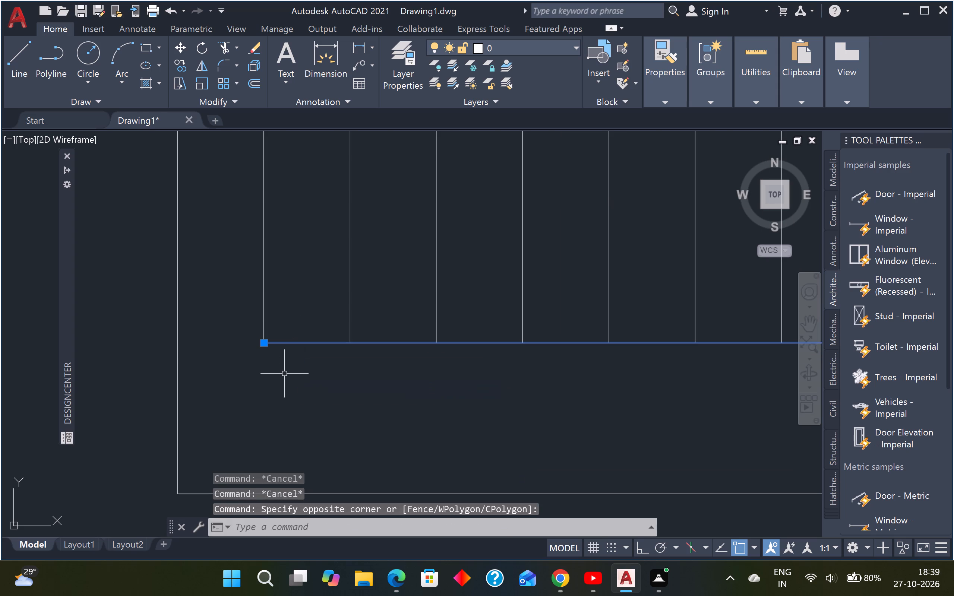
key("e")
key("space")
scroll(300, 366, "down", 4)
scroll(348, 240, "up", 2)
left_click(346, 253)
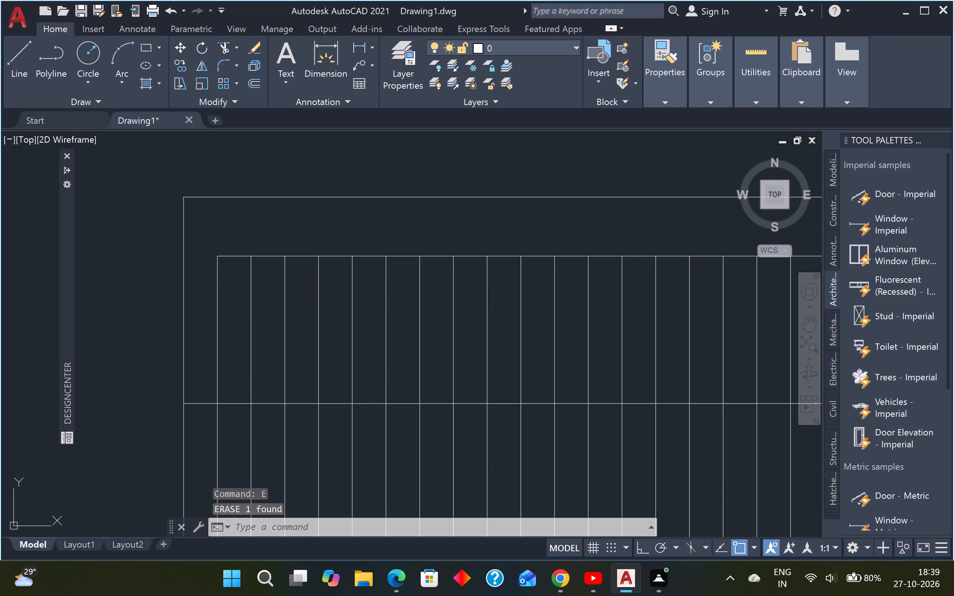
left_click(338, 264)
type("E")
key("space")
Erase the vertical hanger lines nearest the wardrobe's west and east sides.
scroll(338, 266, "down", 3)
scroll(316, 300, "up", 3)
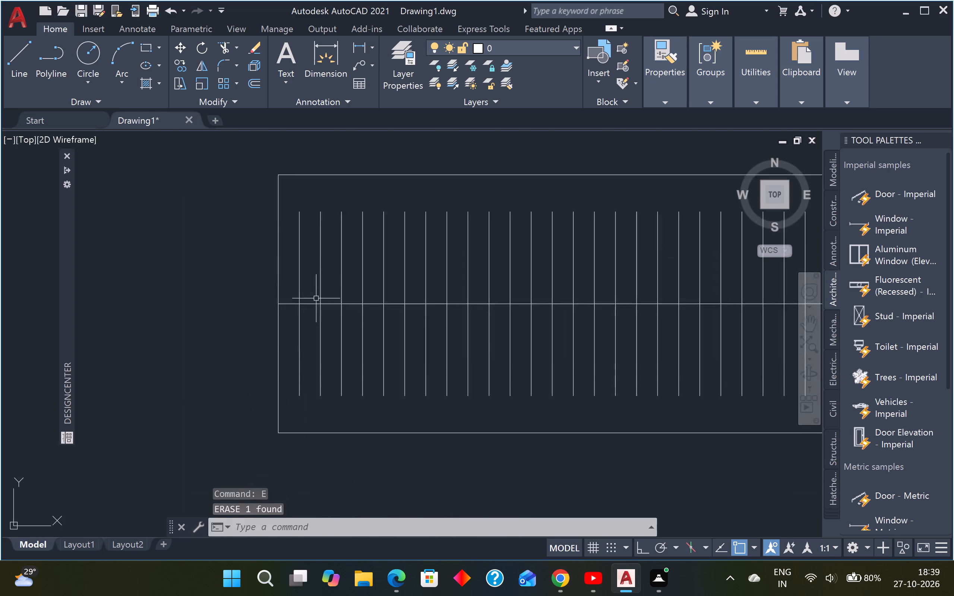
left_click(311, 273)
left_click(278, 283)
type("E")
key("space")
scroll(278, 283, "down", 4)
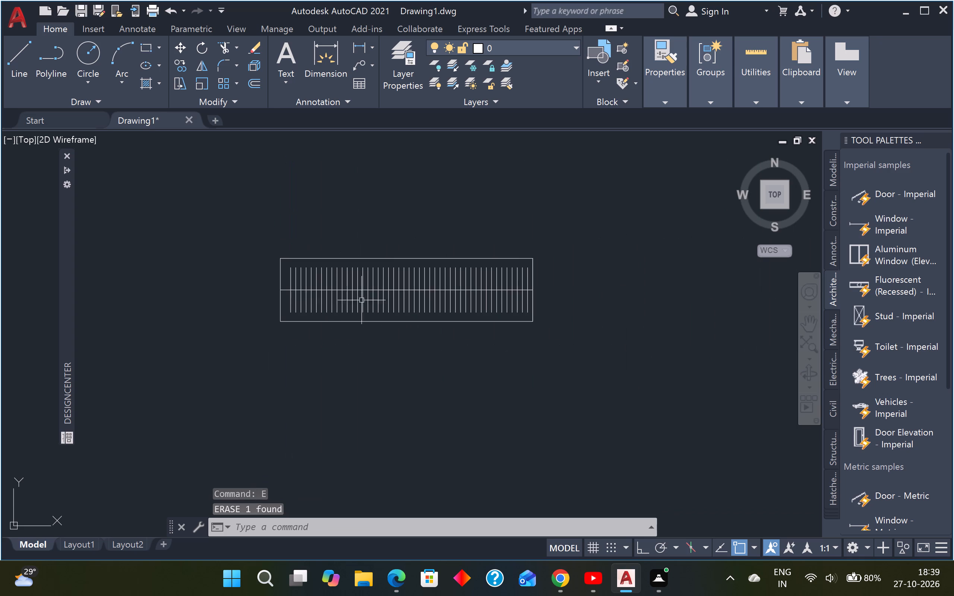
scroll(520, 279, "up", 3)
scroll(550, 276, "up", 3)
left_click(549, 276)
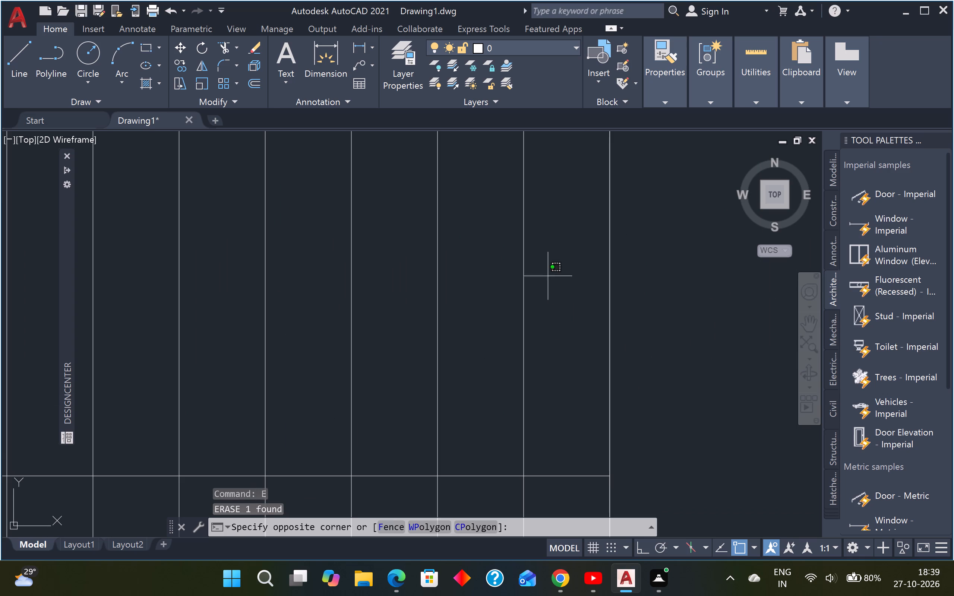
left_click(507, 295)
type("E")
key("space")
Move the whole wardrobe by its northeast corner to the inner northeast corner of the southeast bedroom.
scroll(507, 295, "down", 7)
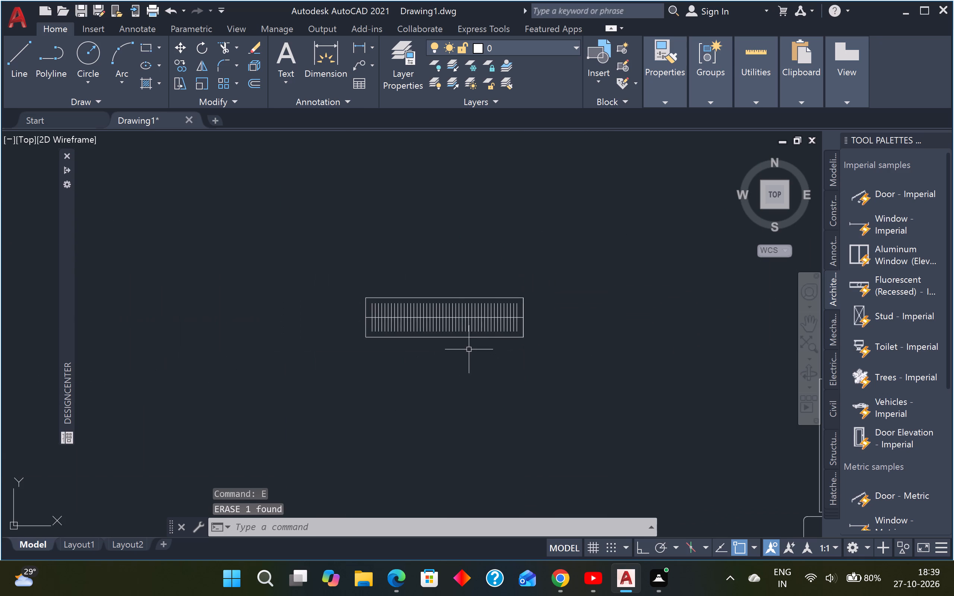
scroll(468, 348, "up", 1)
key("Escape")
key("Escape")
key("Escape")
left_click(601, 247)
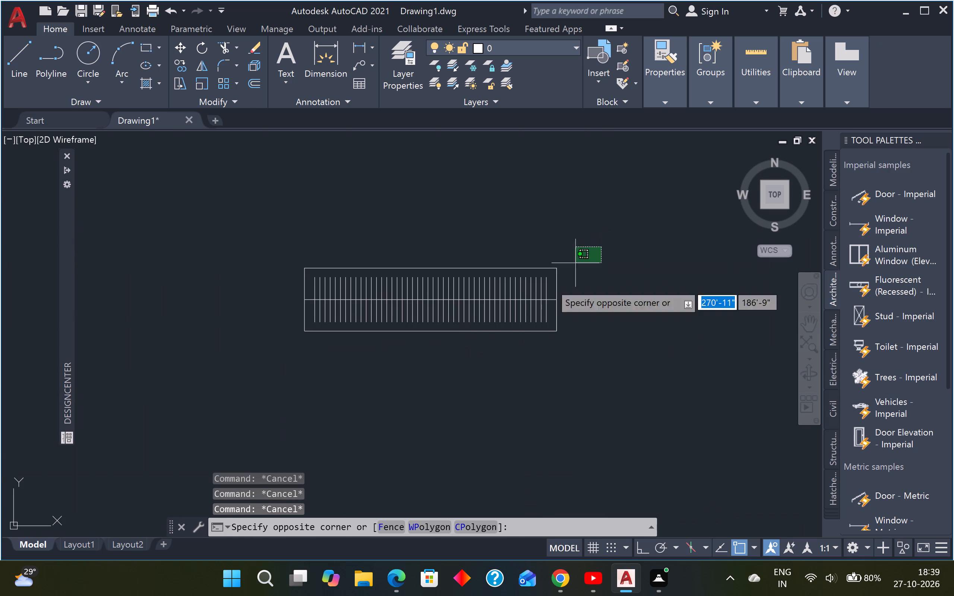
left_click(258, 368)
type("M")
key("space")
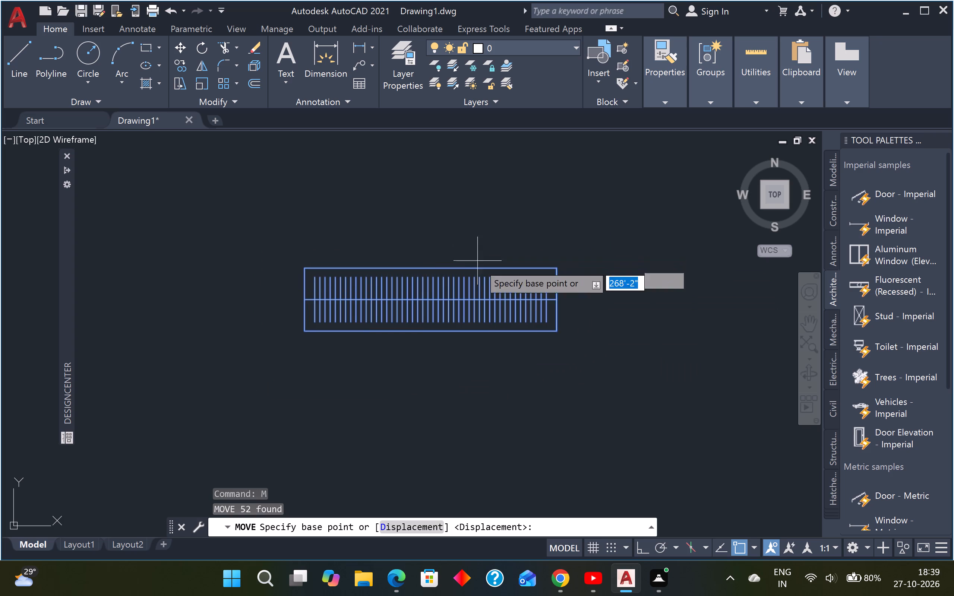
left_click(553, 272)
scroll(545, 267, "down", 4)
middle_click_drag(546, 275, 421, 283)
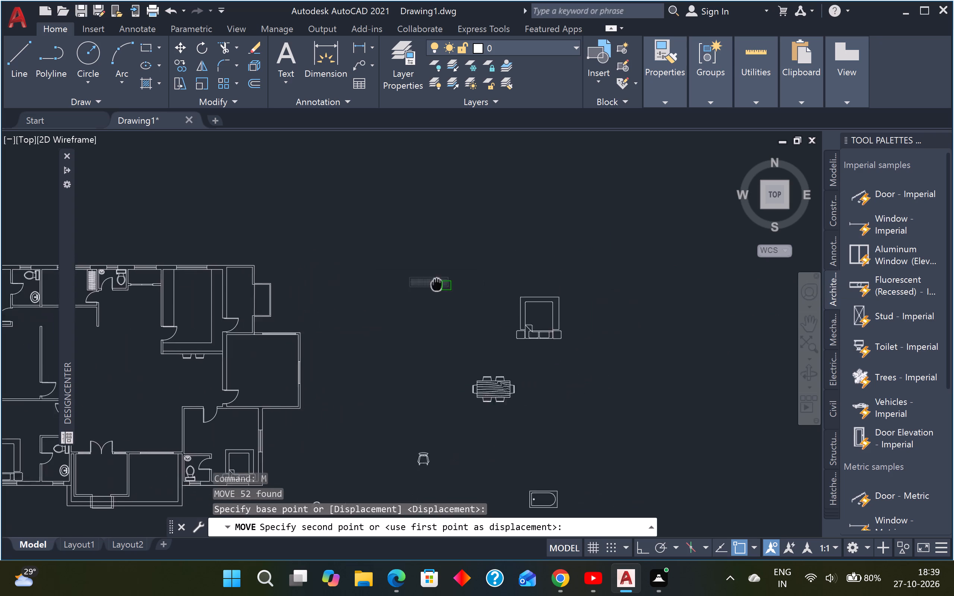
middle_click_drag(421, 283, 402, 284)
middle_click_drag(338, 367, 787, 340)
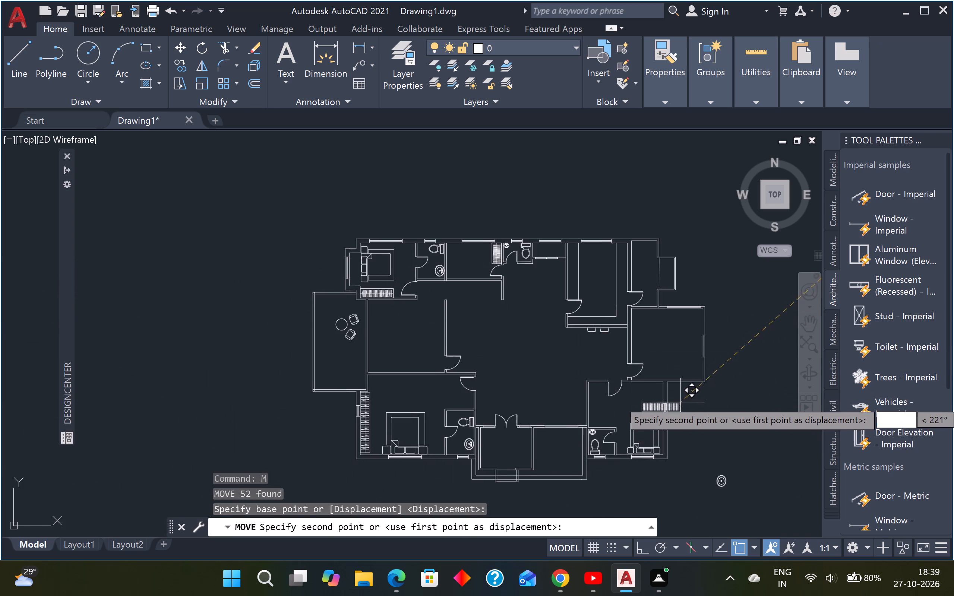
scroll(675, 398, "up", 2)
scroll(629, 375, "up", 3)
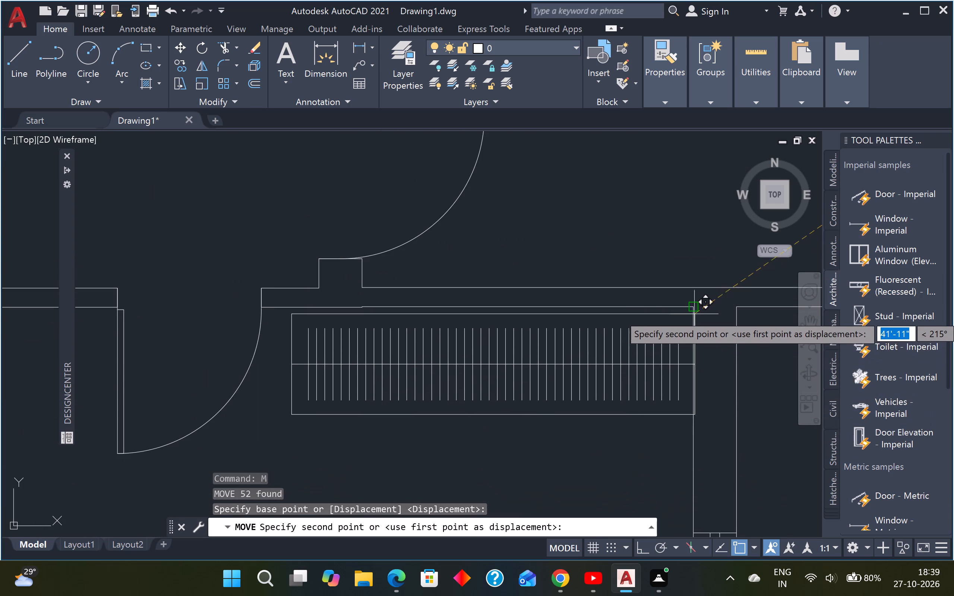
left_click(692, 309)
key("Escape")
scroll(692, 309, "down", 4)
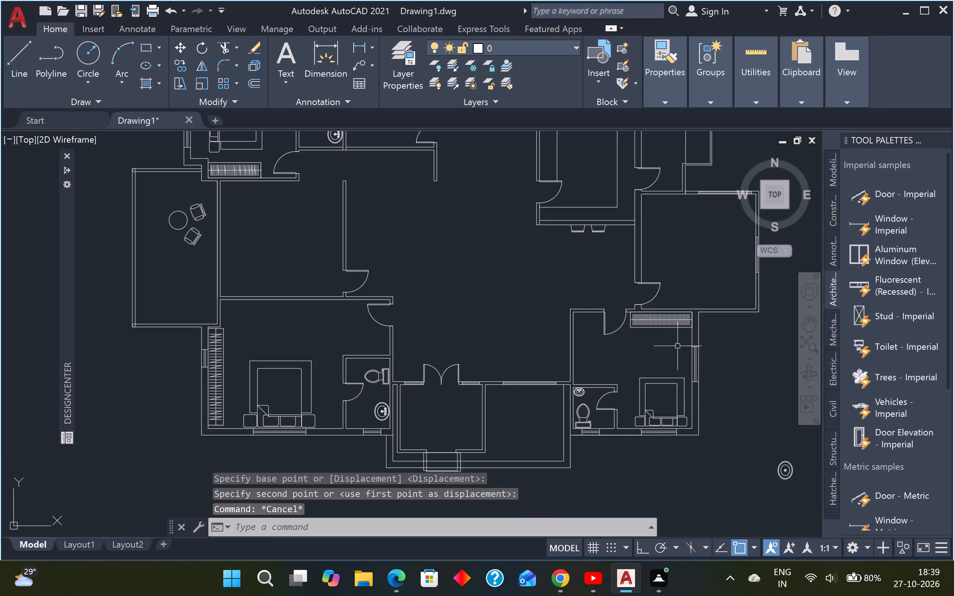
Insert the Trees - Imperial block in the open area east of the house.
middle_click_drag(674, 364, 606, 331)
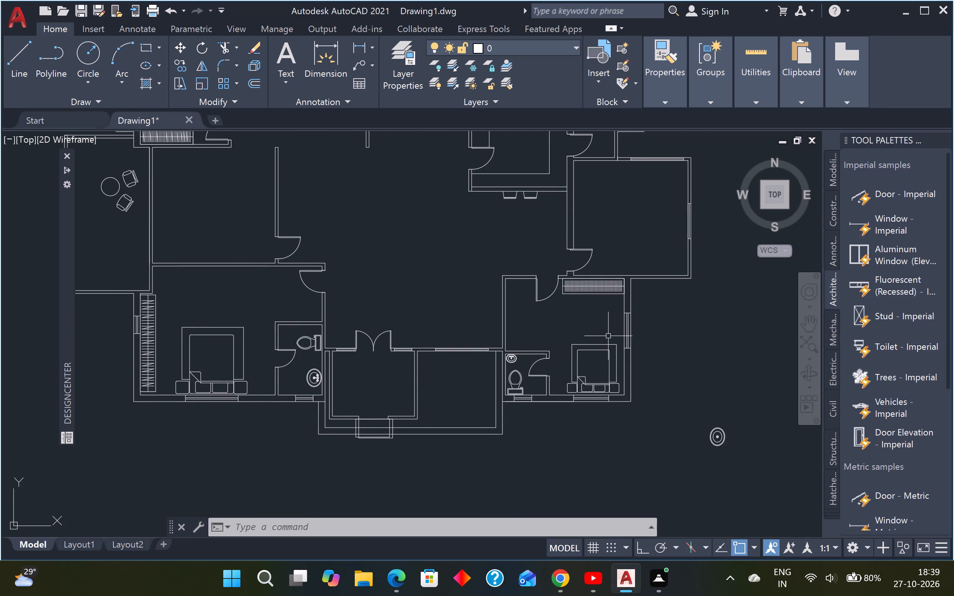
key("Escape")
key("Escape")
scroll(606, 338, "down", 2)
scroll(624, 333, "up", 1)
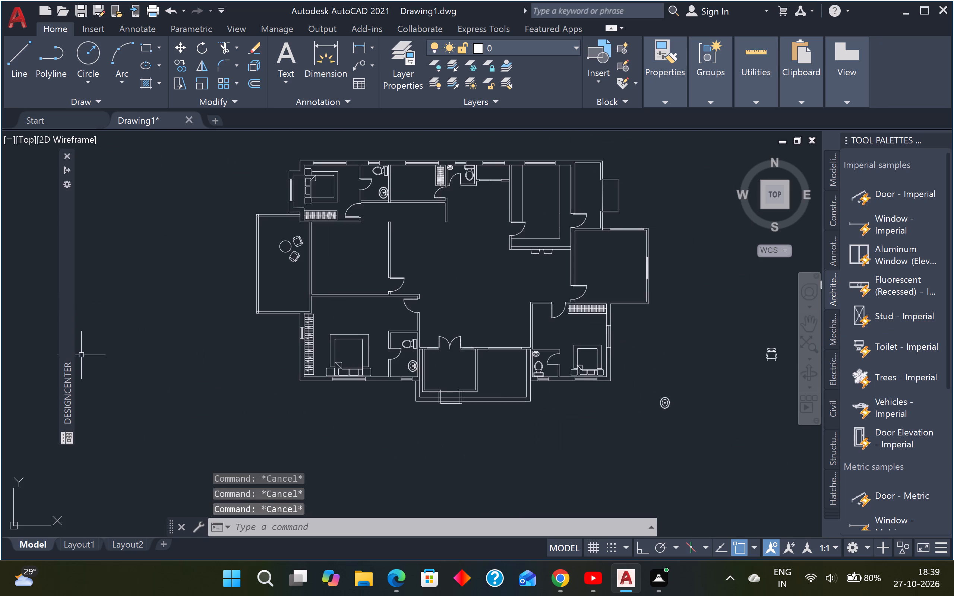
scroll(895, 387, "down", 3)
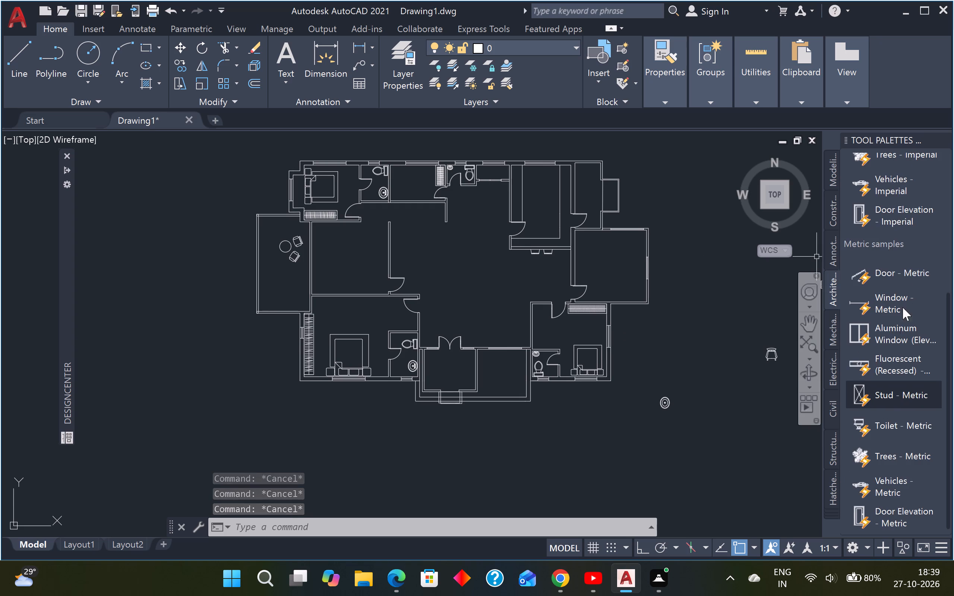
scroll(881, 206, "up", 1)
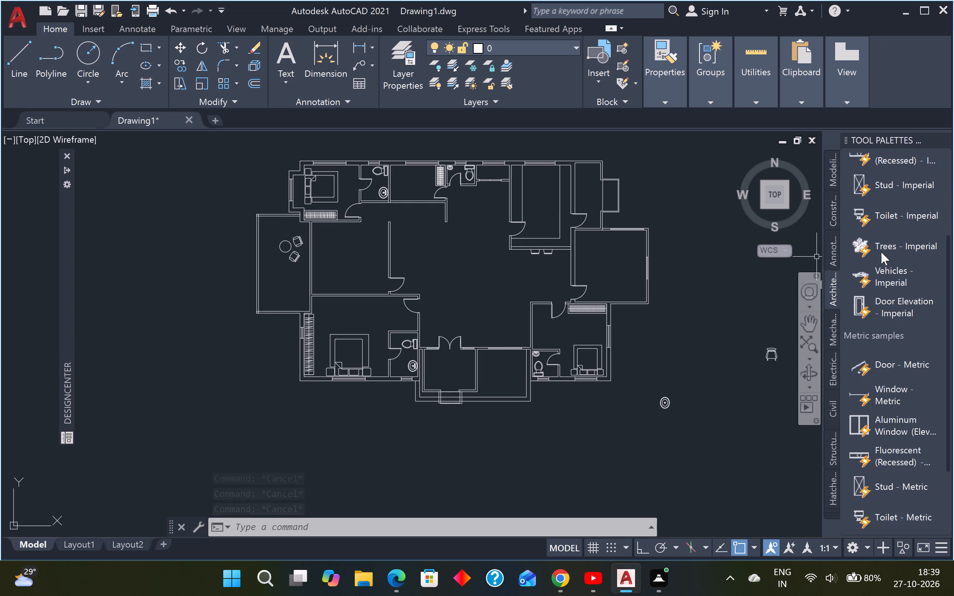
left_click_drag(881, 252, 843, 300)
left_click_drag(868, 294, 721, 374)
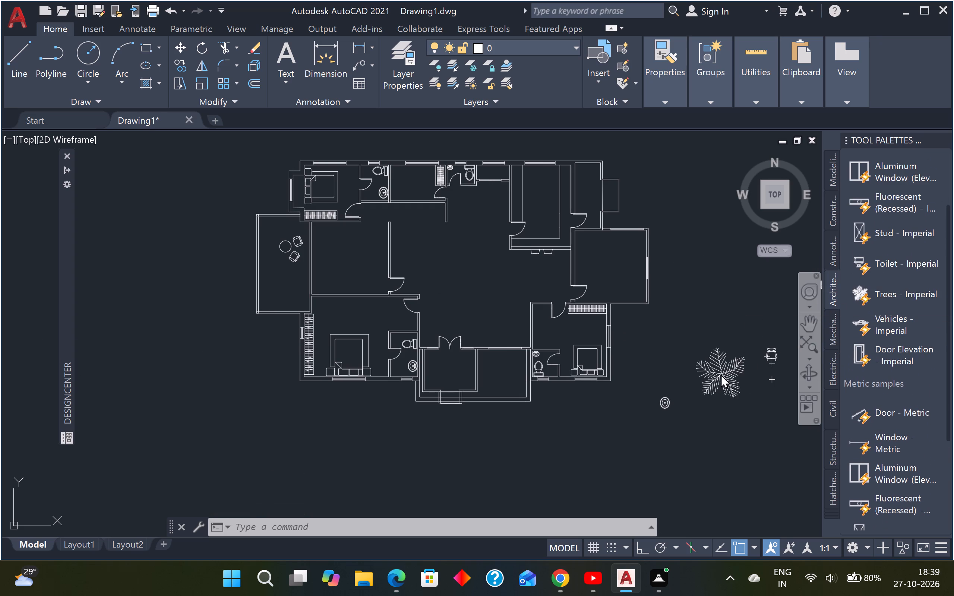
left_click_drag(721, 374, 706, 353)
key("Escape")
left_click(706, 353)
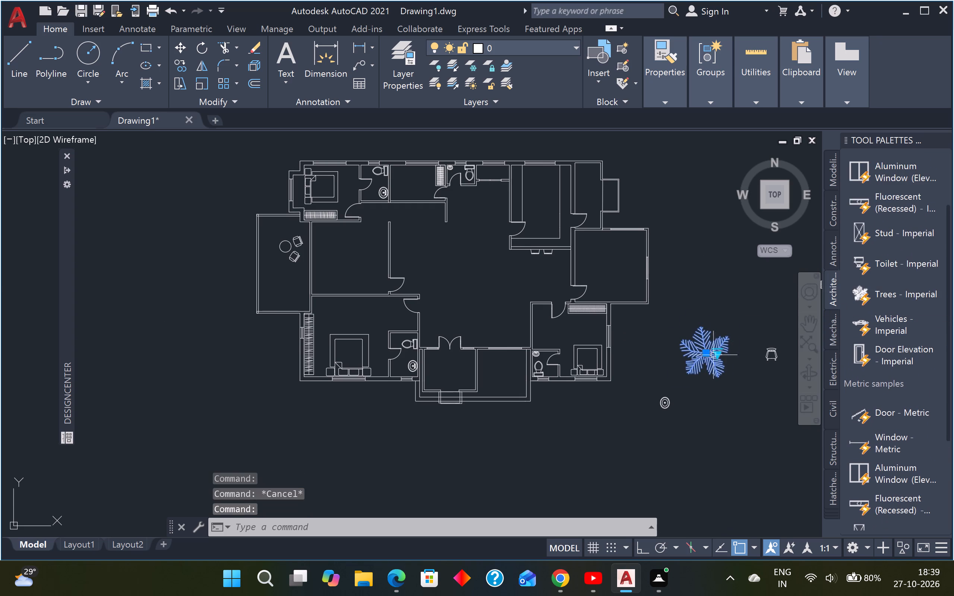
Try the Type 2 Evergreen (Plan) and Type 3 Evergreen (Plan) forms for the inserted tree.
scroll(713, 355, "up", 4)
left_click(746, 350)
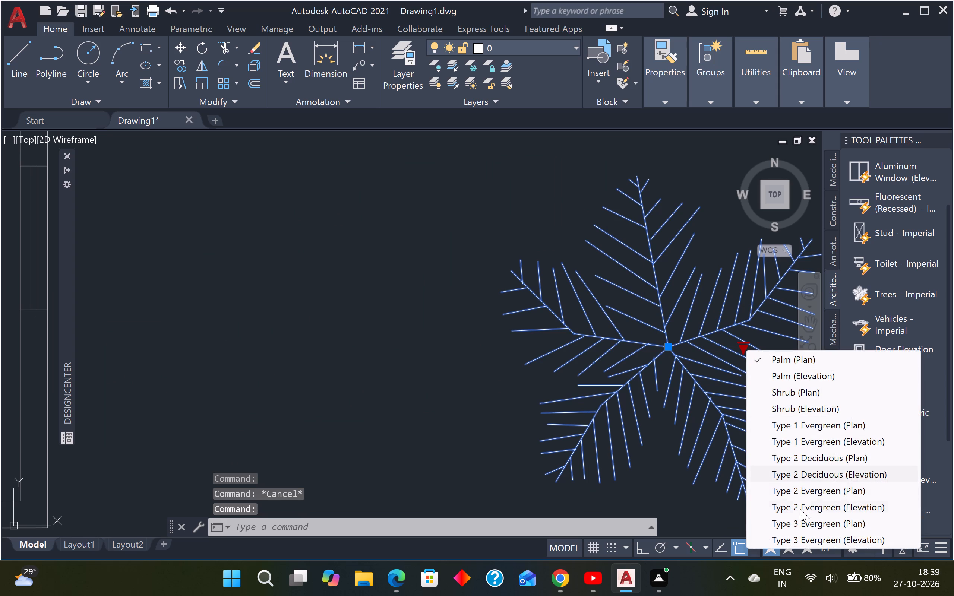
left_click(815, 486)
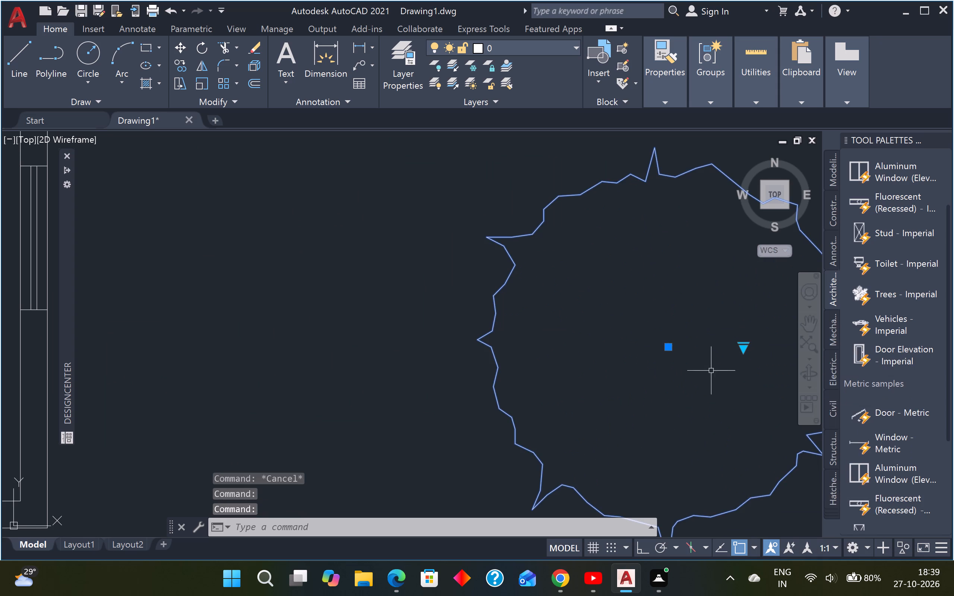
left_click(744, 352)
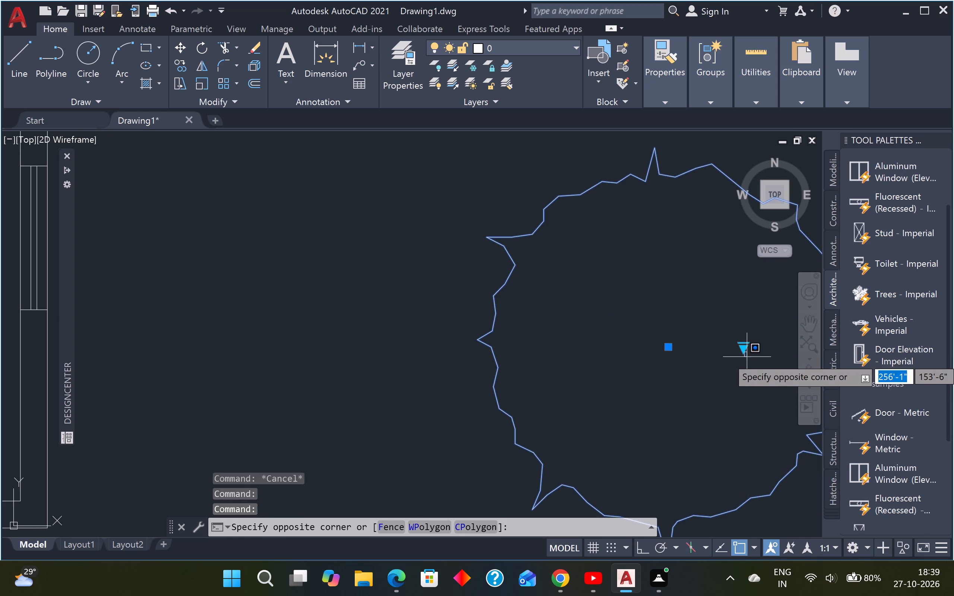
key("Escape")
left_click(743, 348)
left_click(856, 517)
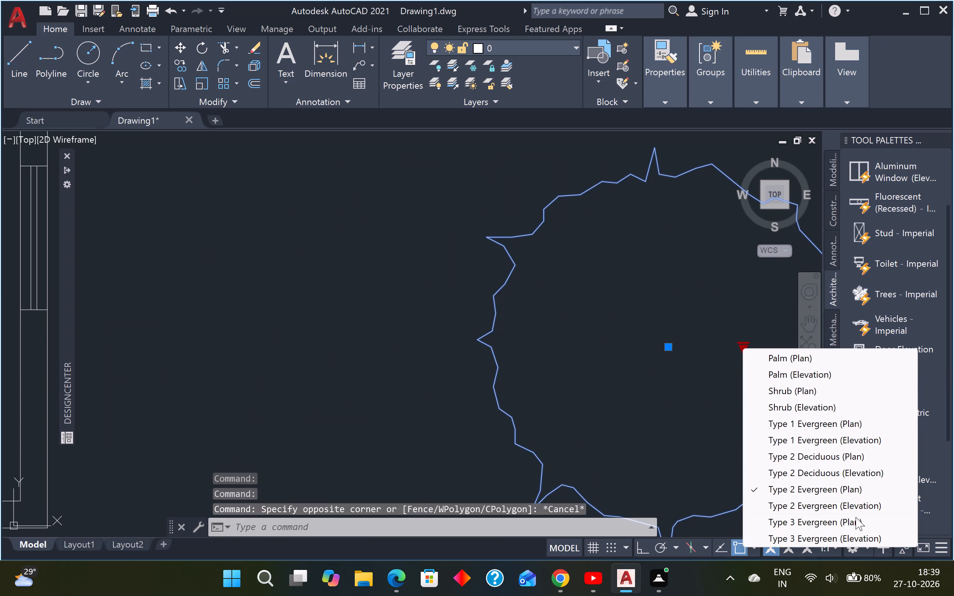
Set the inserted tree's form to Type 2 Deciduous (Plan).
scroll(717, 370, "down", 3)
middle_click_drag(718, 397, 627, 397)
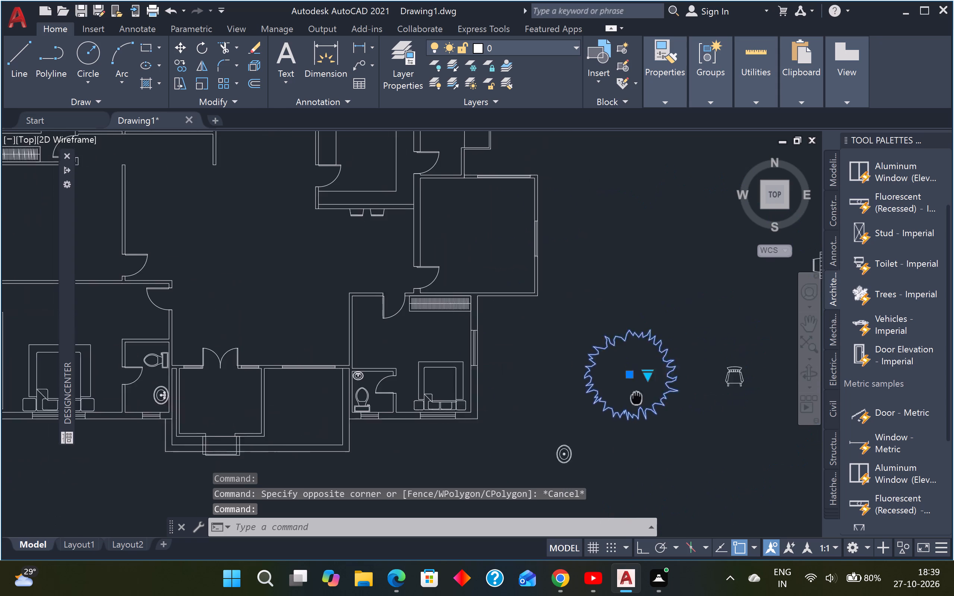
middle_click_drag(627, 397, 609, 398)
scroll(616, 381, "up", 2)
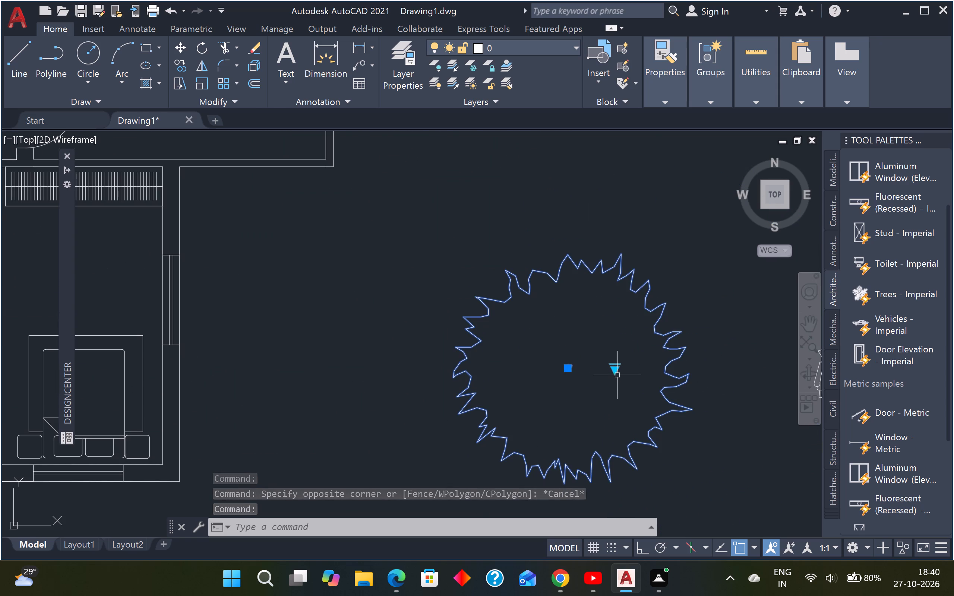
left_click(616, 370)
left_click(697, 273)
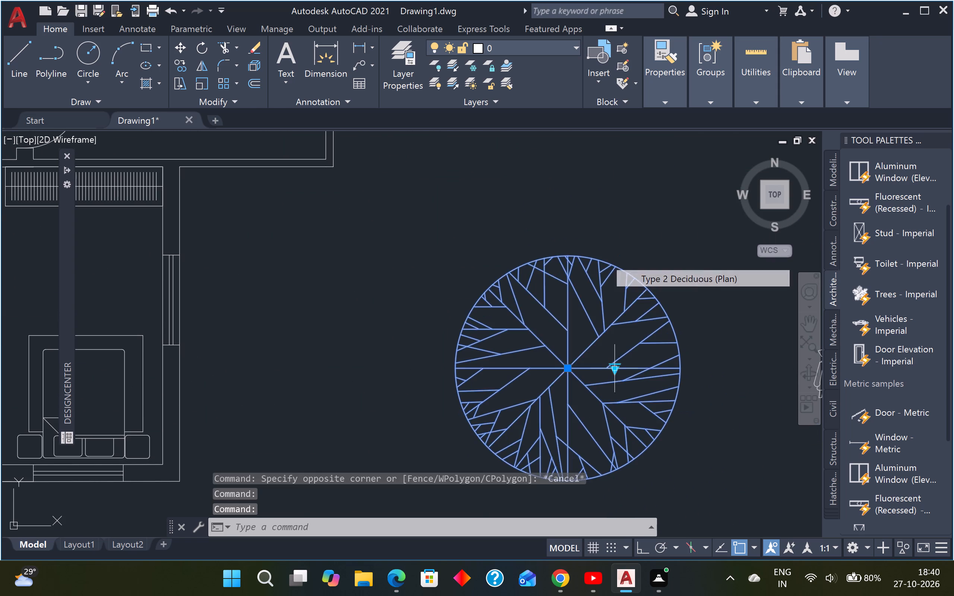
key("Escape")
left_click(659, 249)
key("Escape")
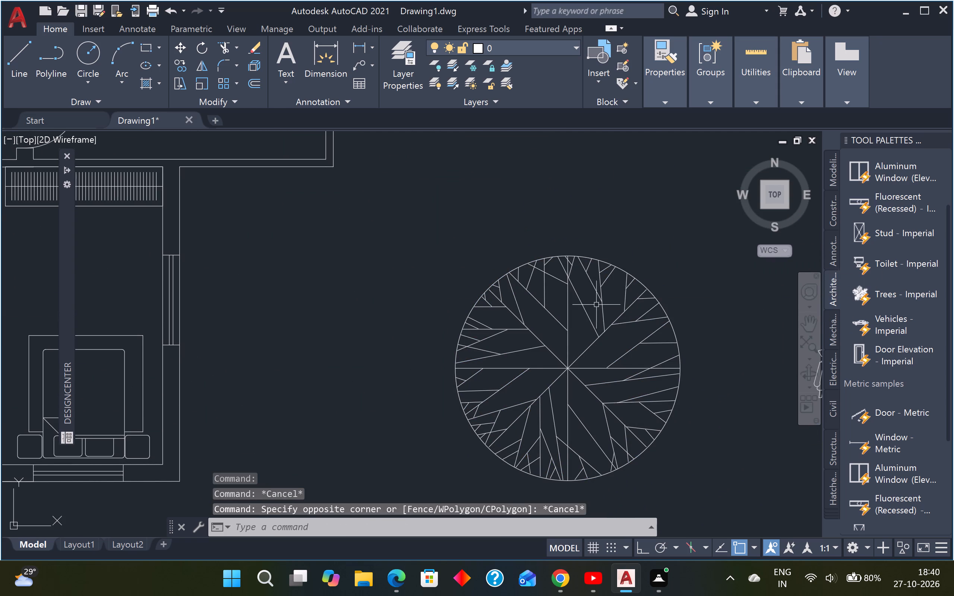
Scale the tree down freehand to potted-plant size, using a base point near its lower edge.
scroll(596, 305, "down", 2)
scroll(554, 355, "up", 1)
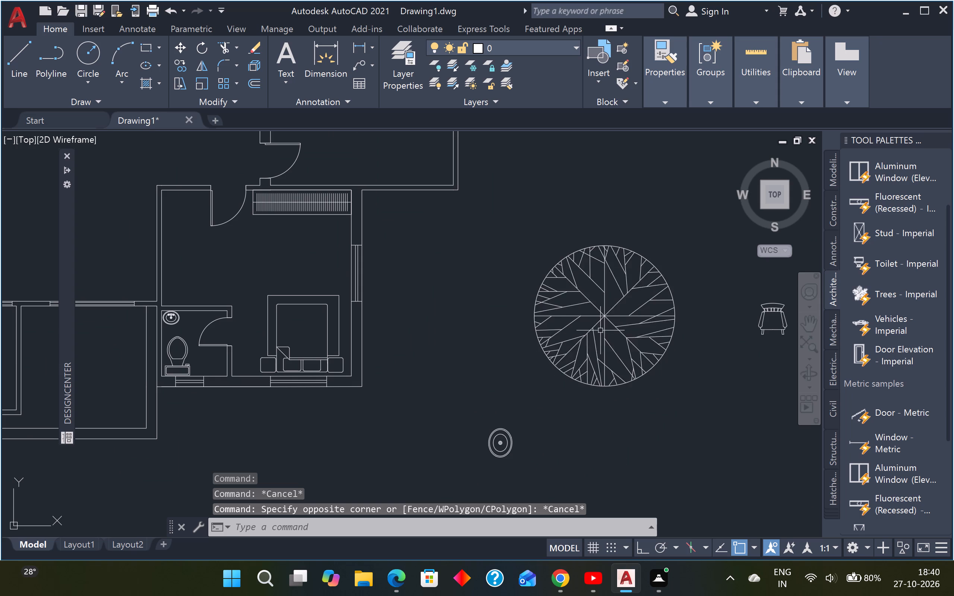
key("s")
key("c")
key("space")
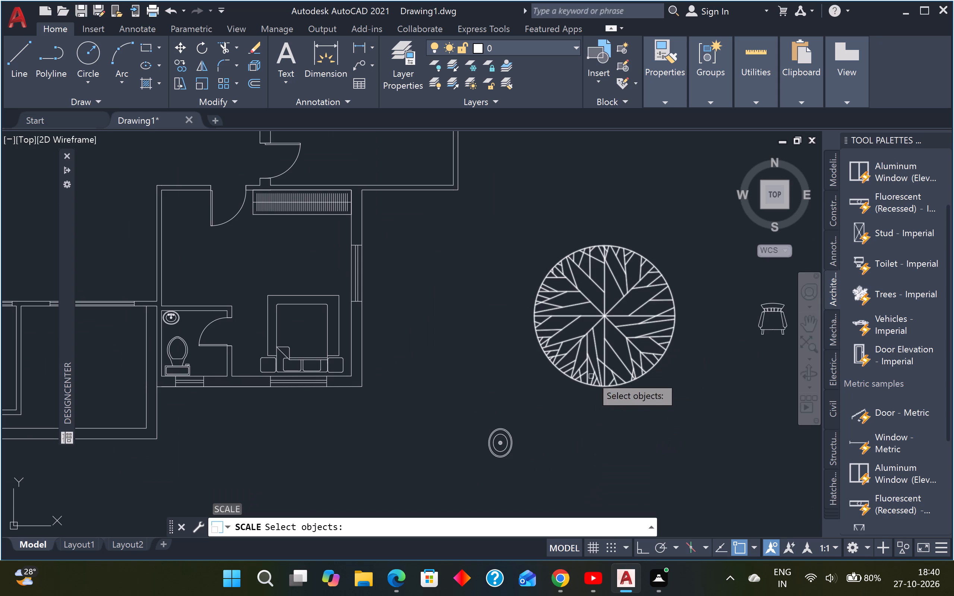
left_click_drag(660, 189, 659, 196)
left_click(590, 351)
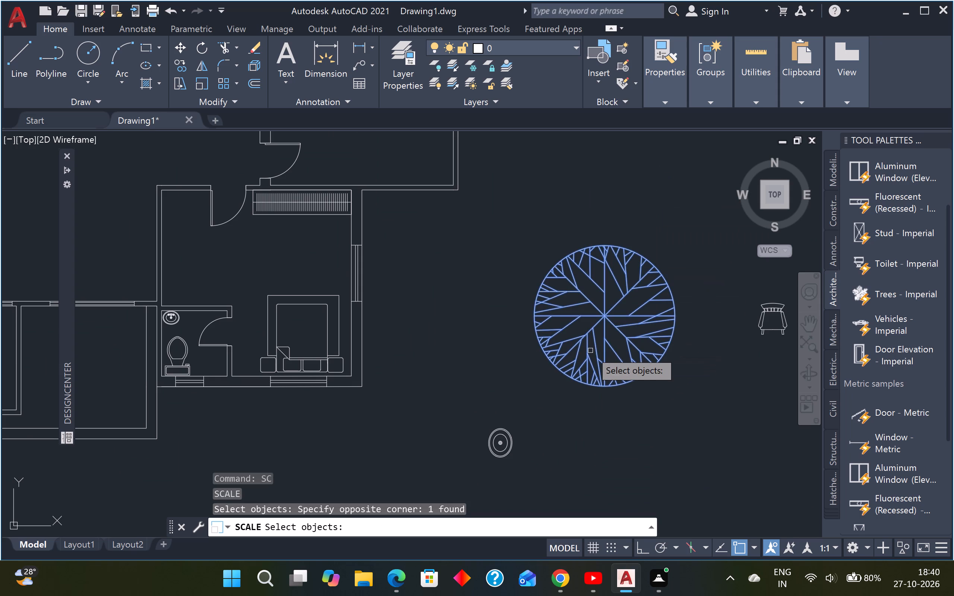
key("space")
left_click_drag(570, 381, 576, 377)
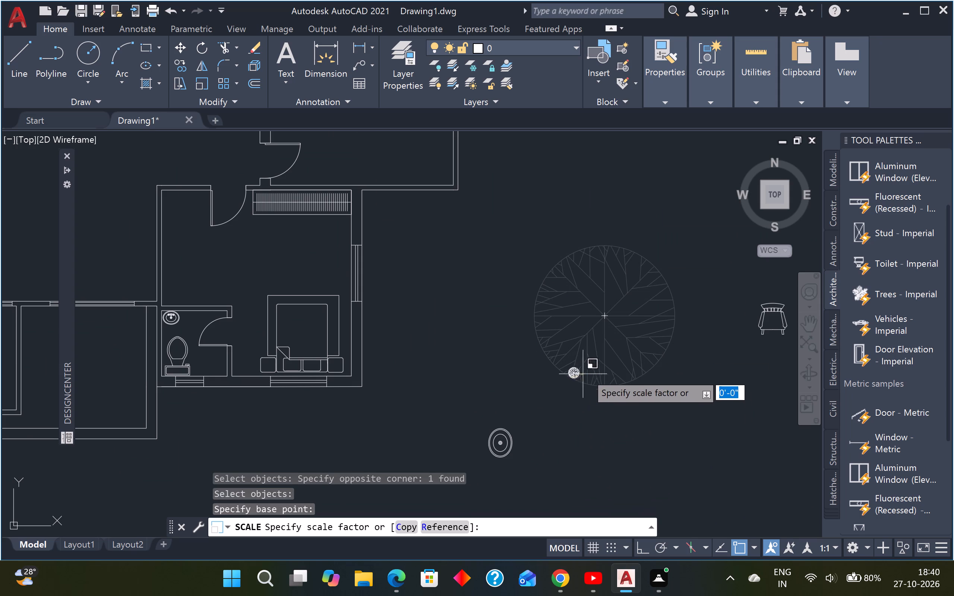
left_click(597, 365)
Move the small tree into the entrance porch, close to the corner east of the double door.
scroll(589, 365, "up", 2)
left_click_drag(609, 330, 591, 342)
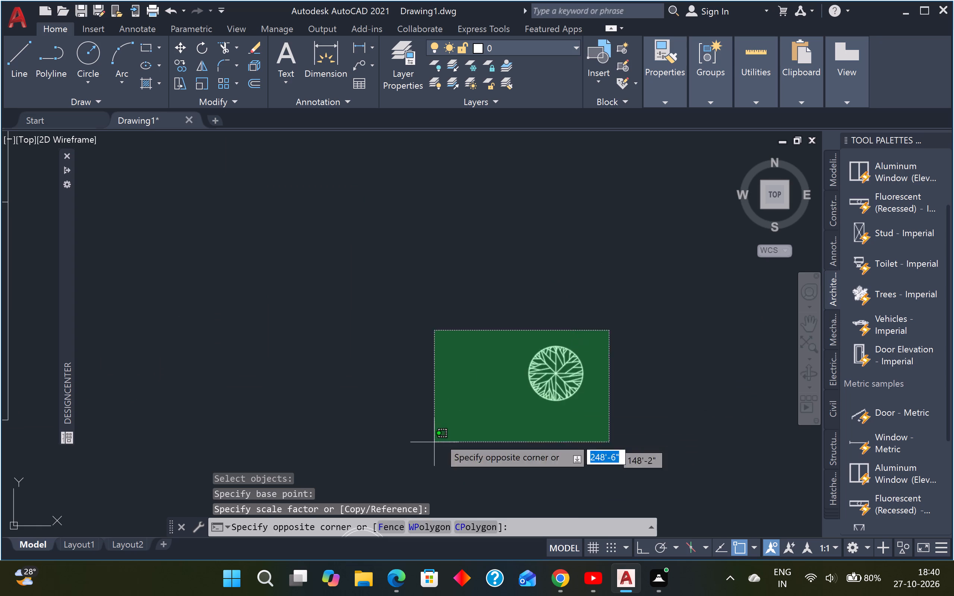
left_click_drag(449, 429, 462, 426)
key("m")
key("space")
left_click(557, 368)
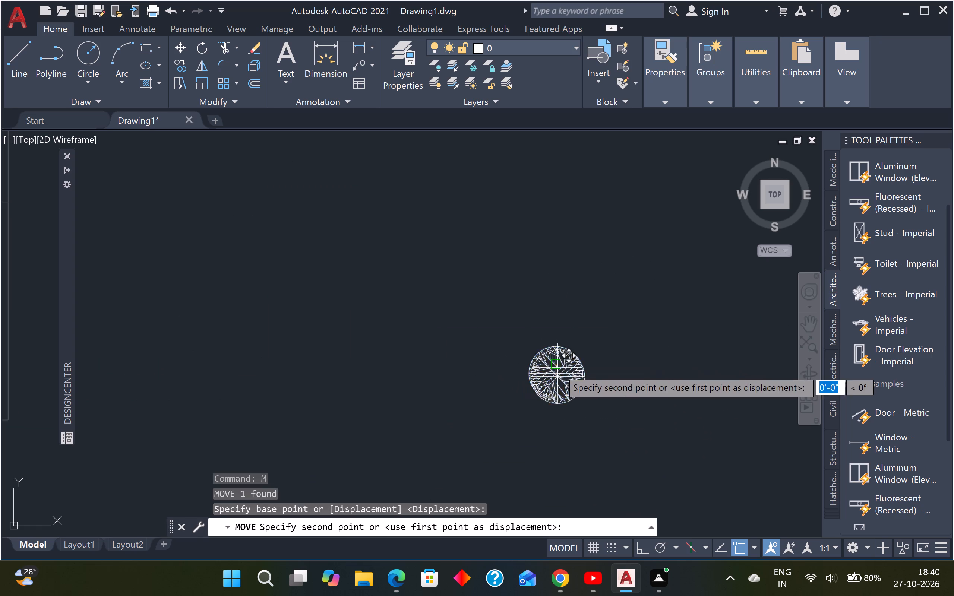
scroll(559, 389, "down", 3)
middle_click_drag(269, 383, 743, 378)
scroll(651, 365, "up", 1)
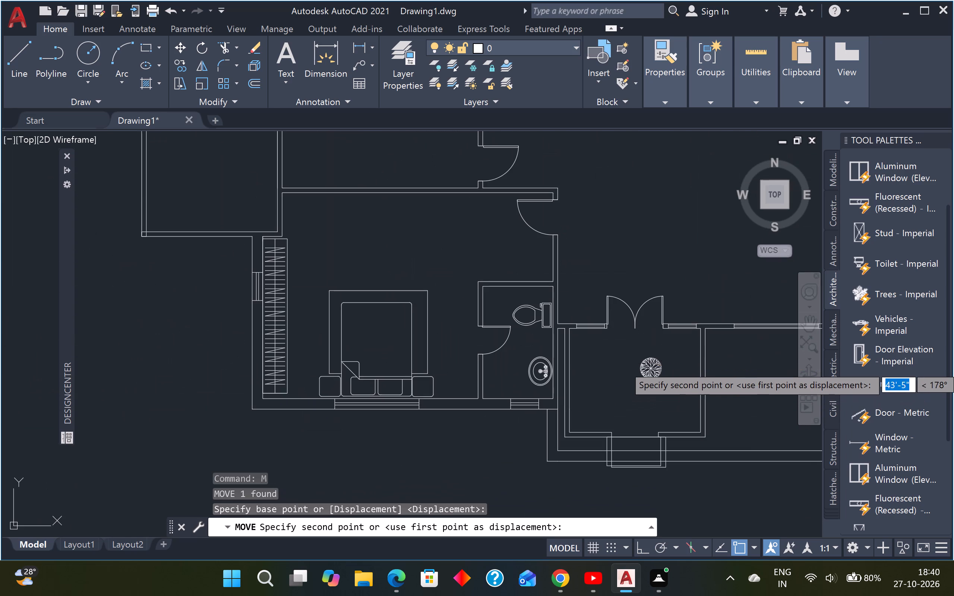
scroll(675, 349, "up", 3)
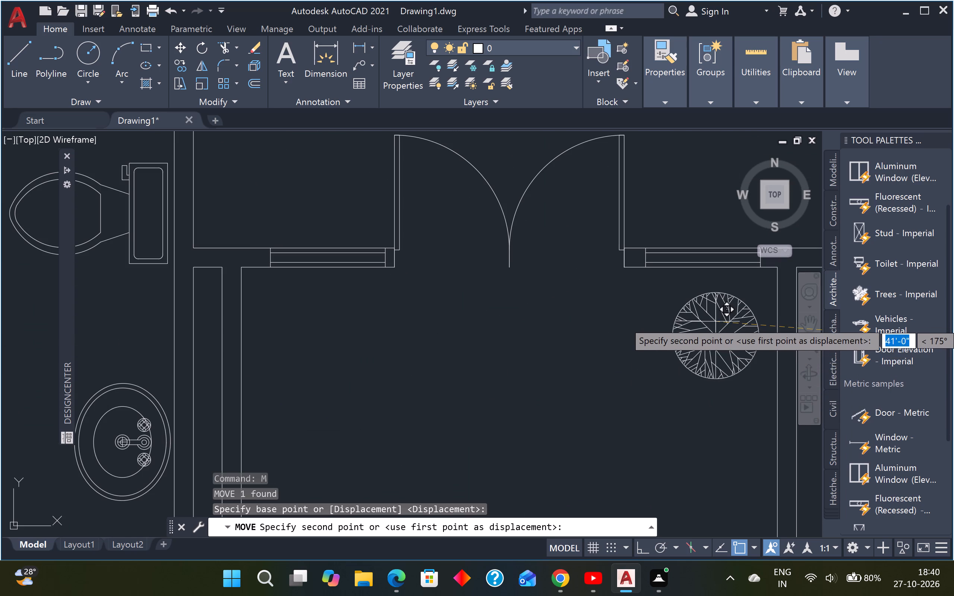
left_click(715, 310)
key("Escape")
Copy the porch tree about 7'-1" west to the matching corner on the other side of the double door.
left_click(728, 291)
type("CO")
key("apostrophe")
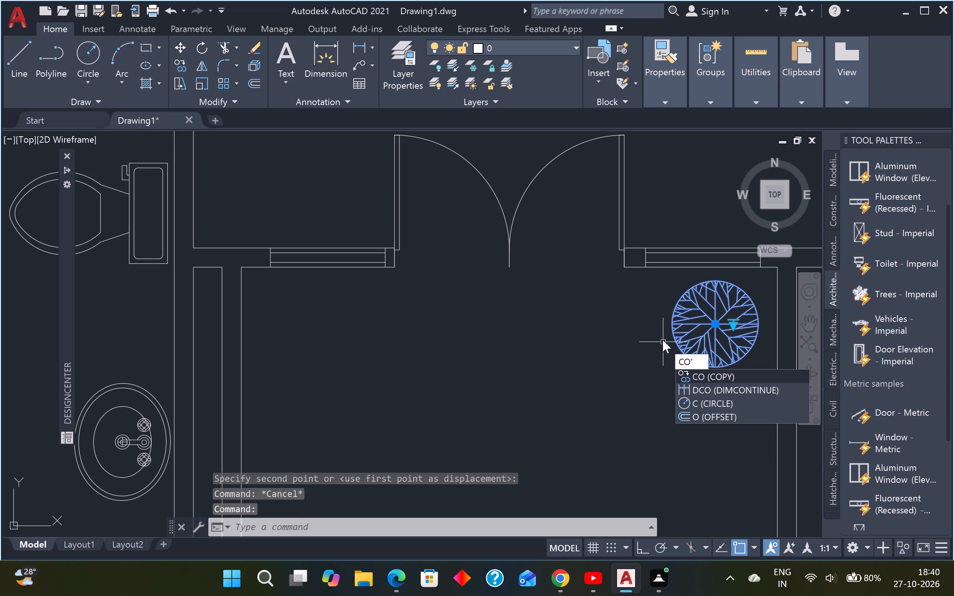
key("BackSpace")
key("Return")
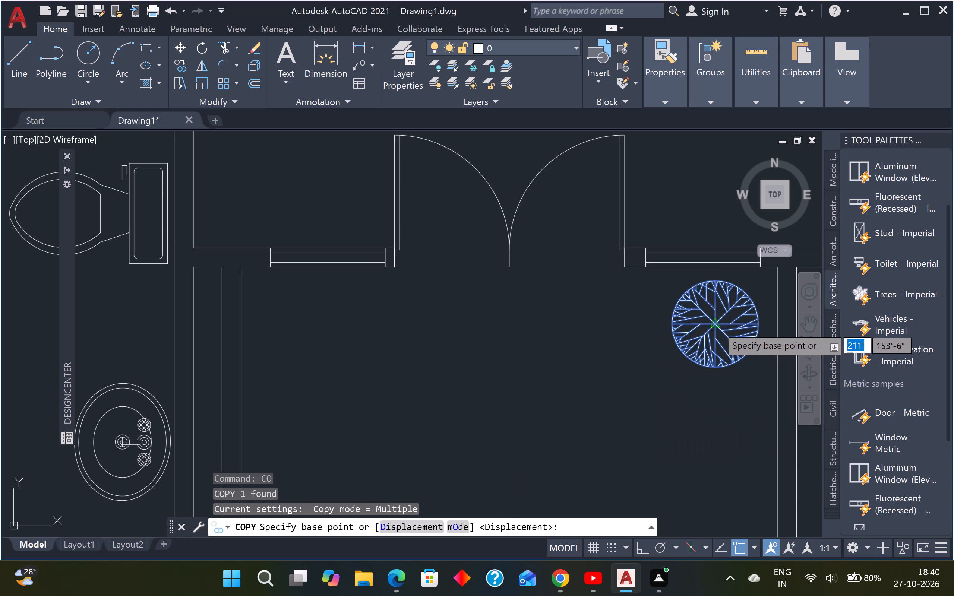
left_click(716, 325)
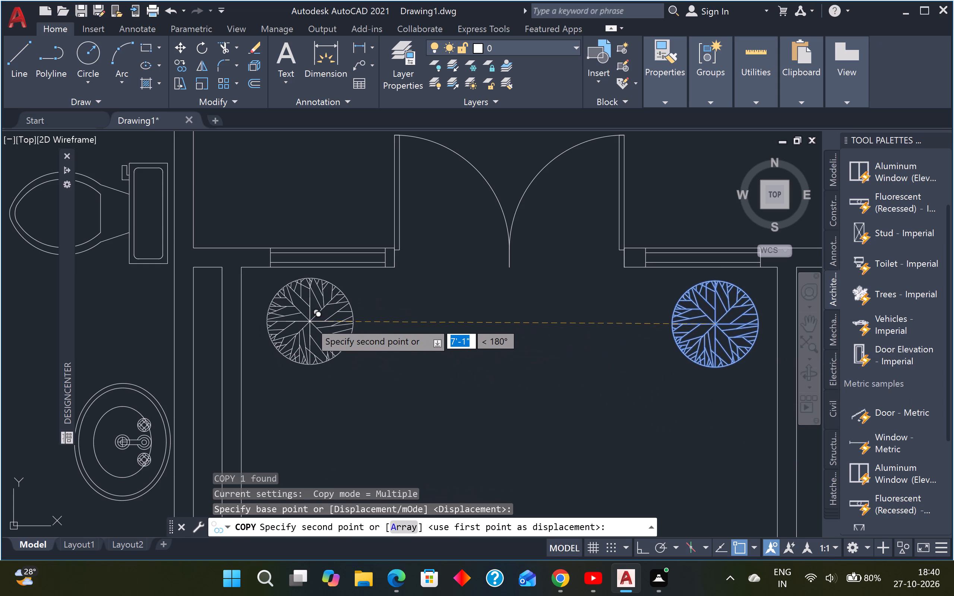
left_click(310, 321)
key("Escape")
Rotate the double sink and stove together 90° clockwise about the stove's northeast corner, with Ortho on.
scroll(335, 316, "down", 4)
middle_click_drag(366, 339, 421, 352)
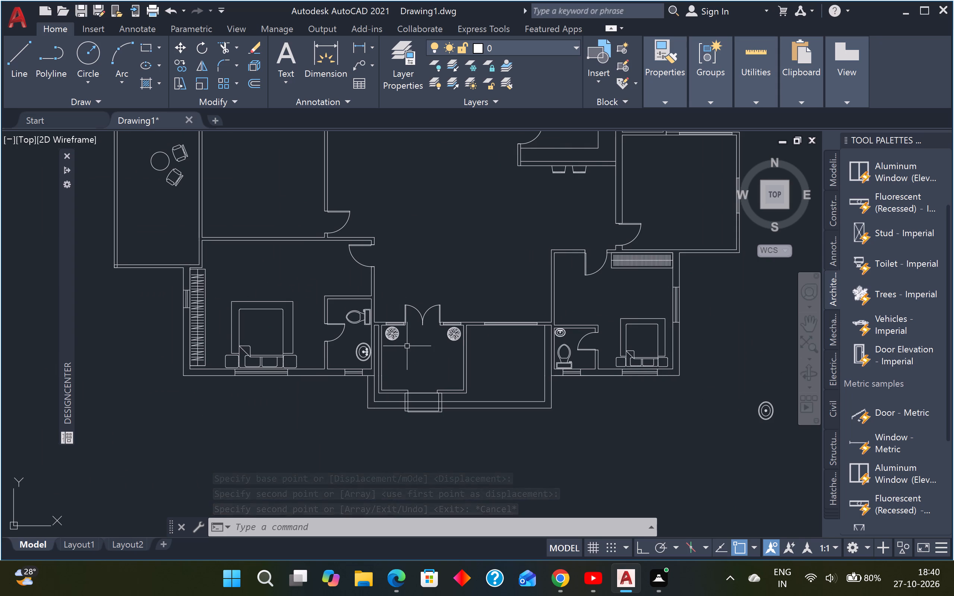
scroll(437, 363, "down", 2)
middle_click_drag(445, 328, 395, 334)
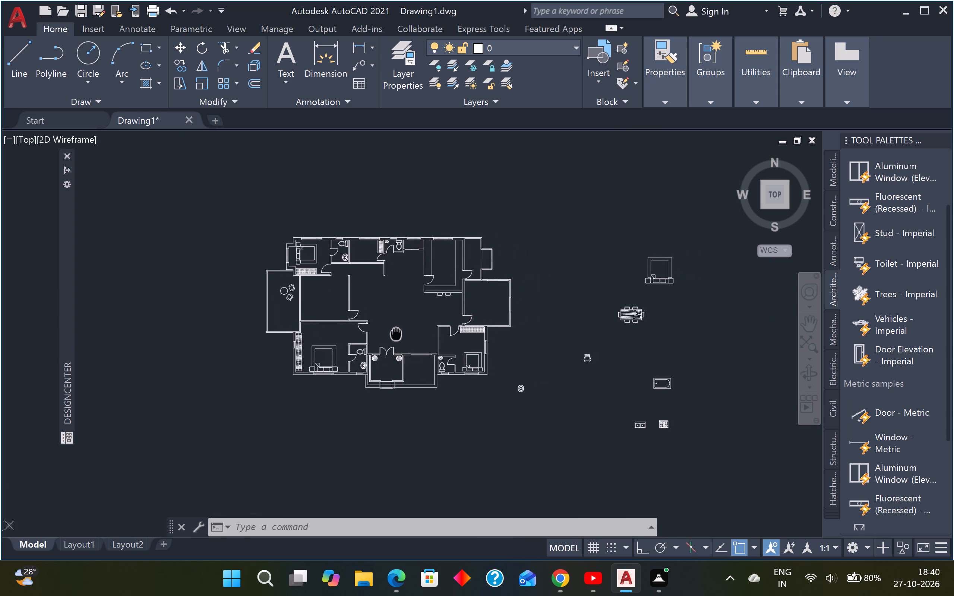
middle_click_drag(395, 334, 378, 379)
scroll(379, 348, "up", 1)
middle_click_drag(395, 351, 203, 306)
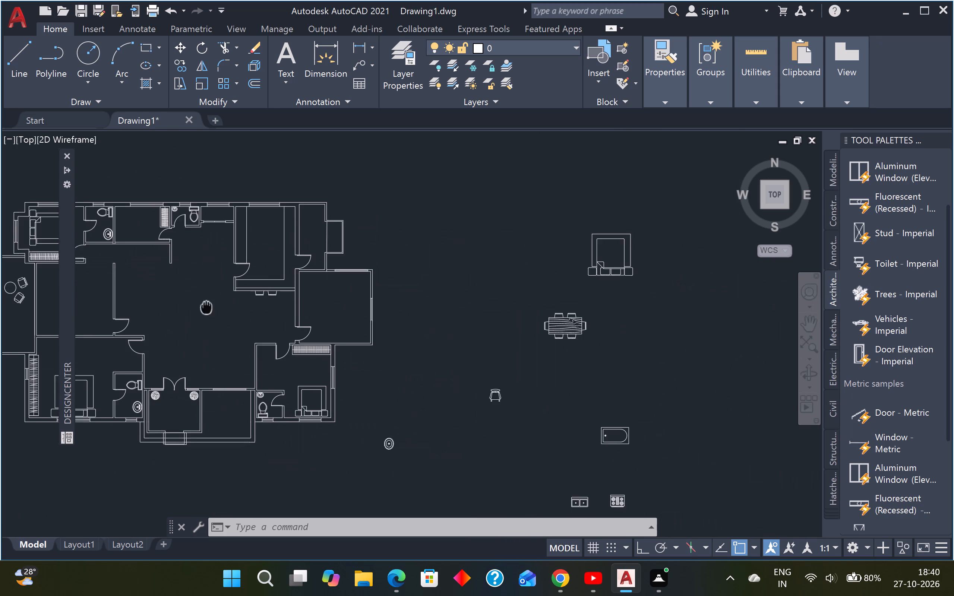
middle_click_drag(203, 306, 203, 306)
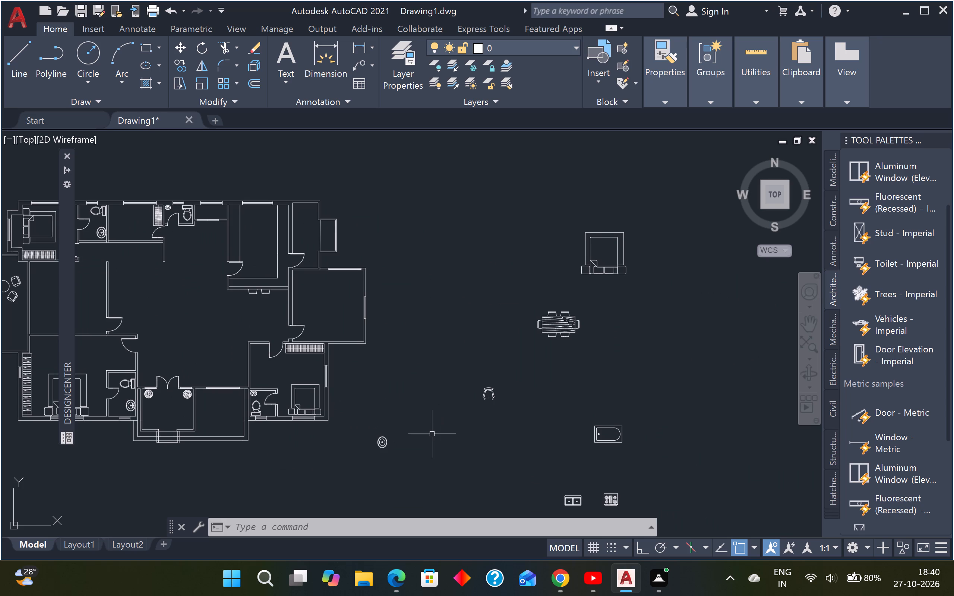
scroll(490, 451, "down", 2)
scroll(502, 478, "up", 2)
middle_click_drag(556, 465, 510, 419)
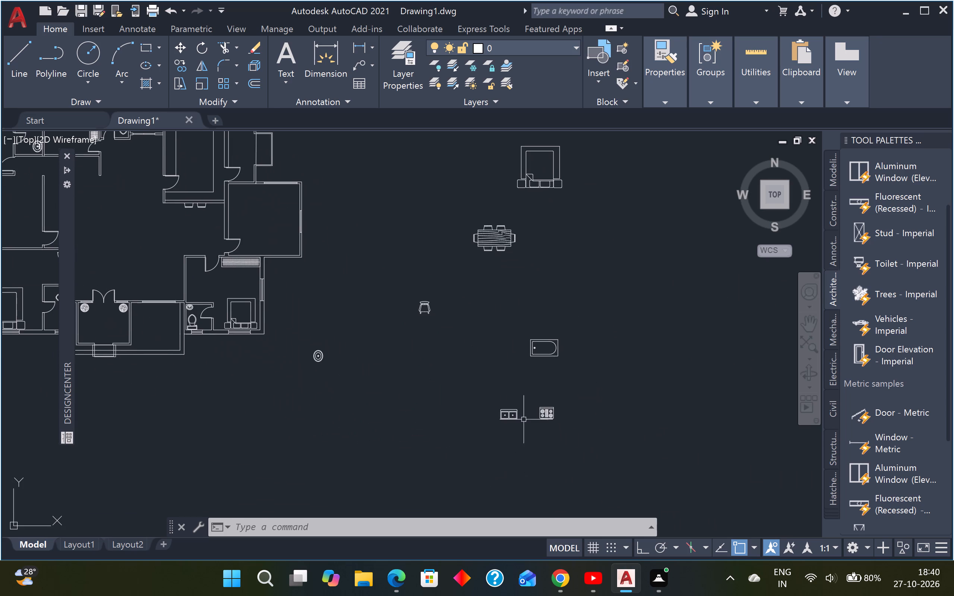
left_click_drag(576, 398, 571, 399)
left_click(444, 455)
type("RO")
key("Return")
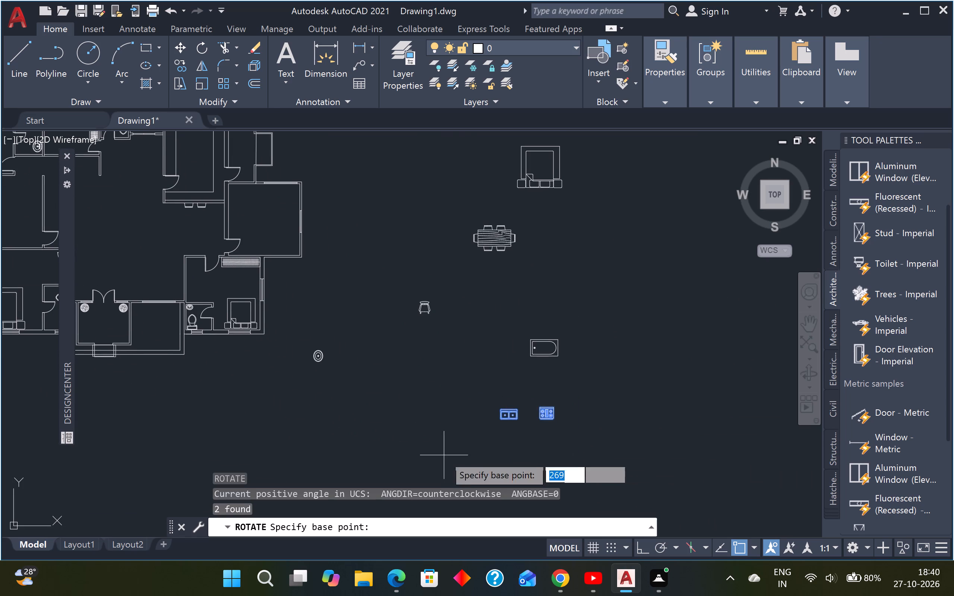
scroll(541, 422, "up", 3)
left_click(568, 376)
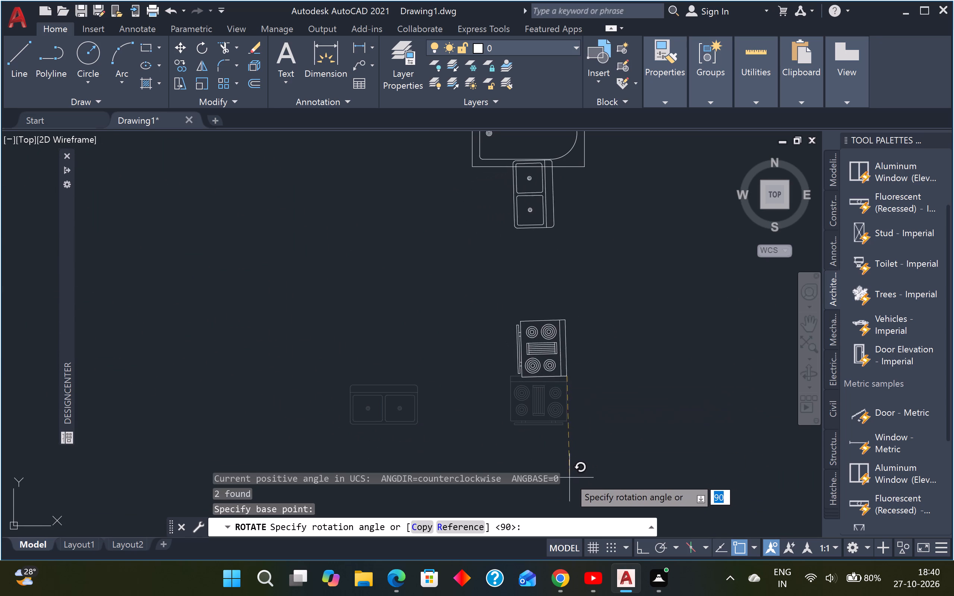
key("F8")
left_click(568, 470)
key("Escape")
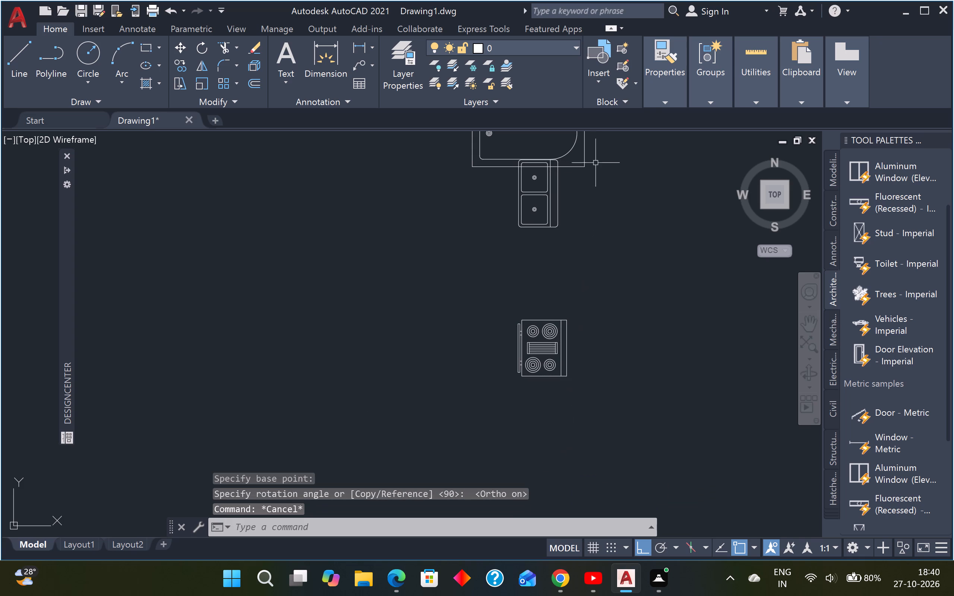
Move the double sink and stove together about 73' northwest onto the kitchen's east counter, with Ortho off.
left_click(595, 161)
key("Escape")
left_click(585, 211)
left_click(527, 367)
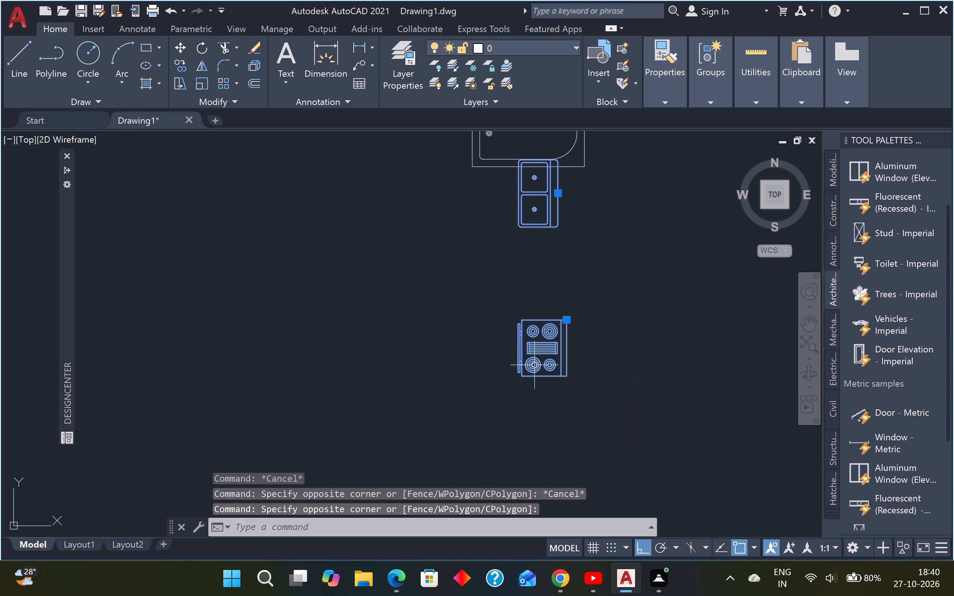
key("m")
key("space")
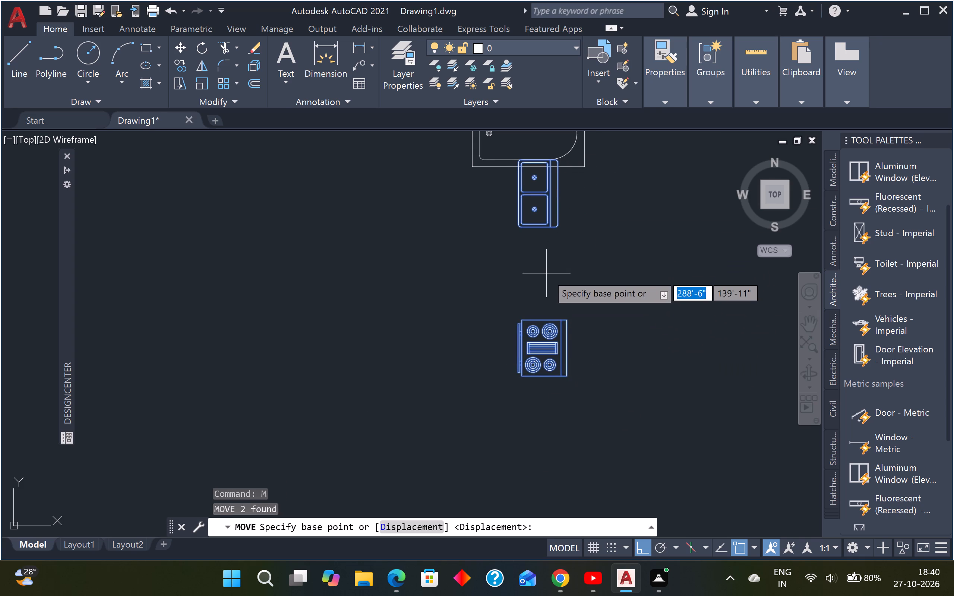
left_click(546, 273)
scroll(542, 278, "down", 4)
scroll(380, 269, "down", 1)
middle_click_drag(381, 269, 388, 401)
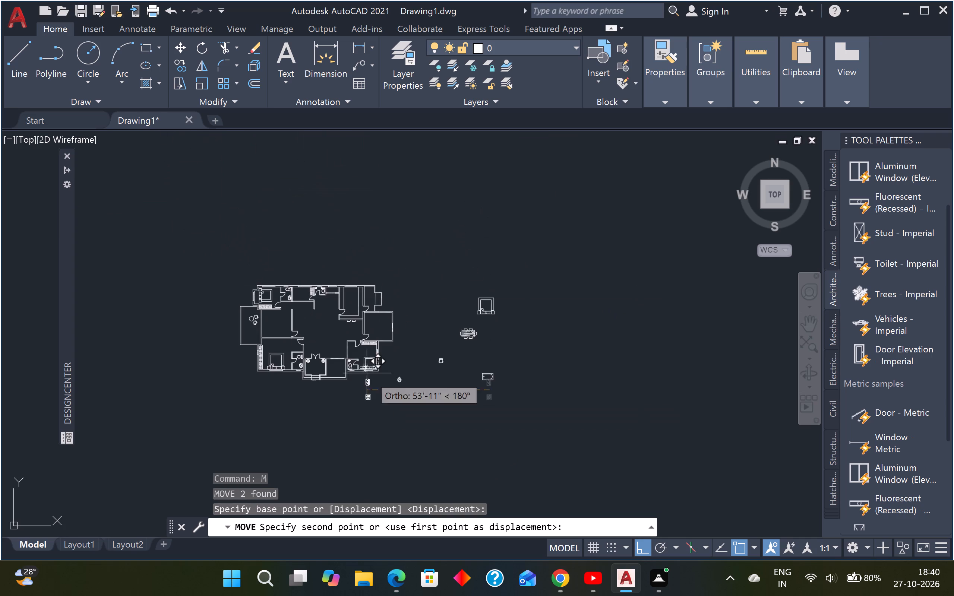
scroll(344, 330, "up", 3)
key("F8")
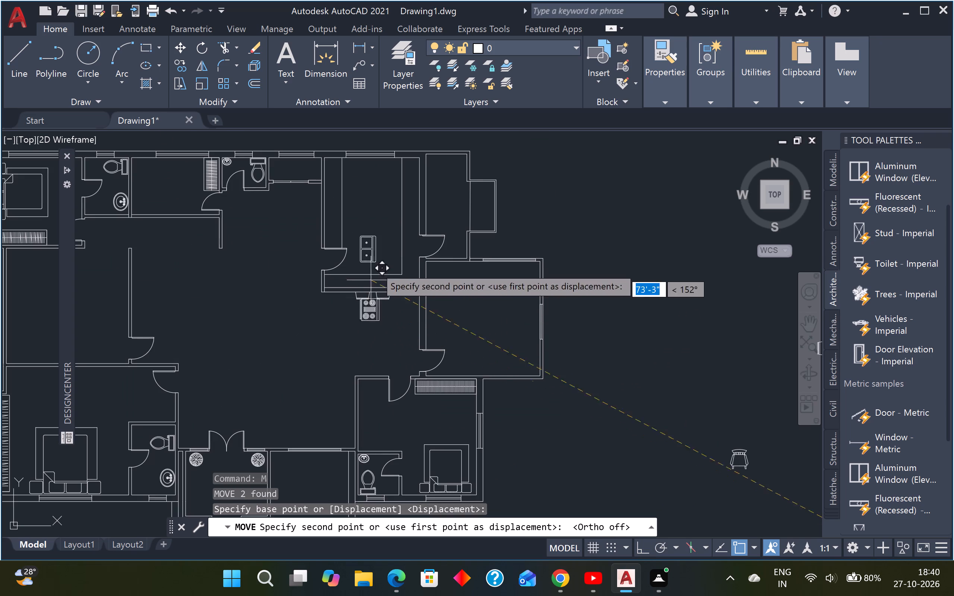
scroll(397, 212, "up", 1)
middle_click_drag(402, 212, 416, 300)
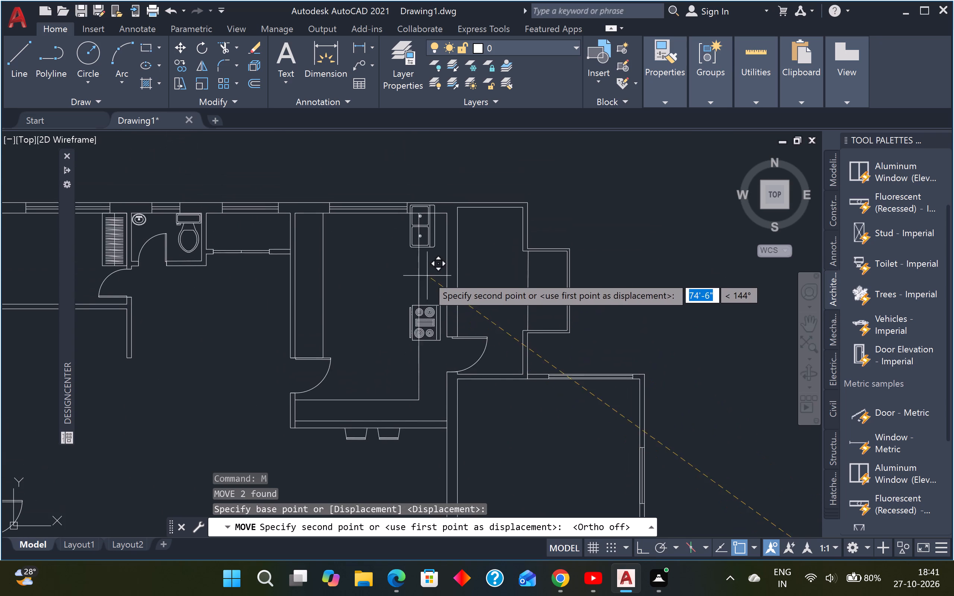
scroll(431, 282, "up", 2)
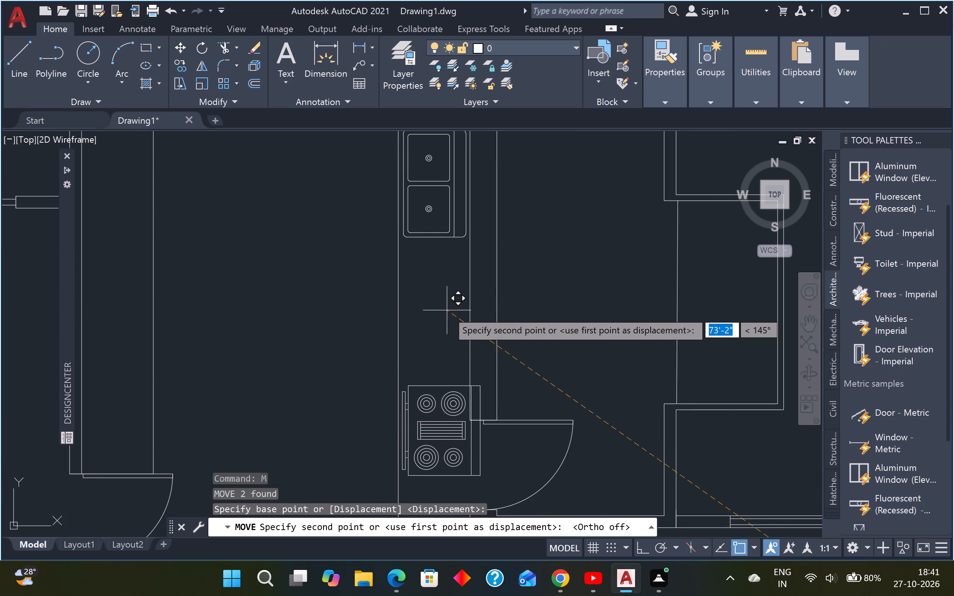
middle_click_drag(450, 314, 448, 361)
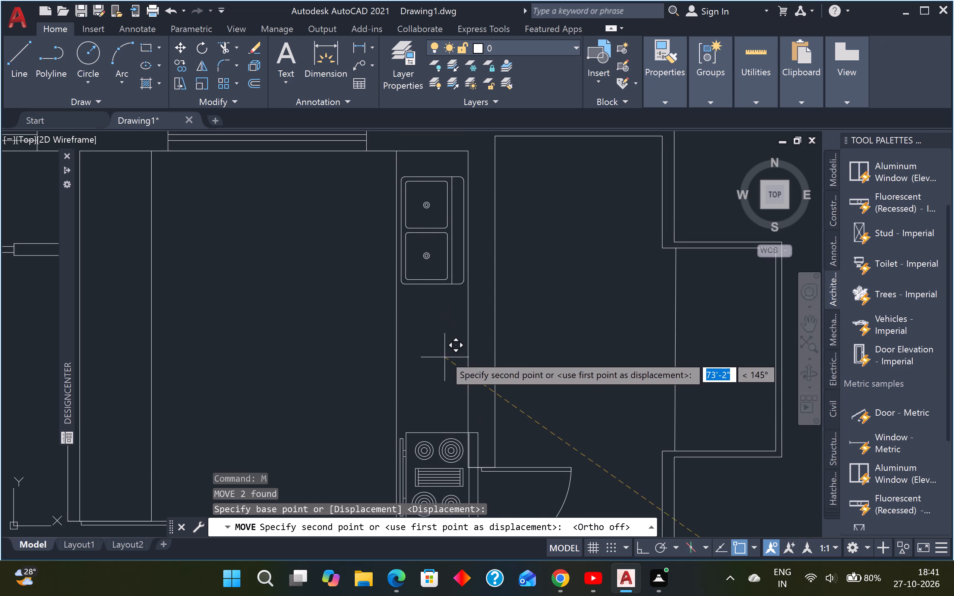
left_click(444, 337)
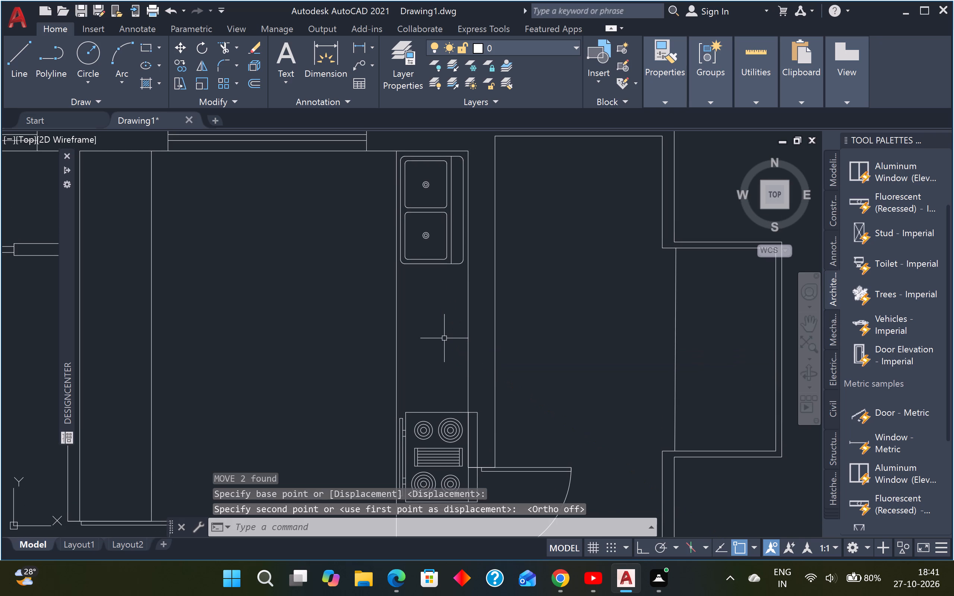
Move the stove about 3'-4" north along the kitchen's east counter, just below the double sink.
scroll(437, 367, "up", 1)
scroll(443, 361, "down", 3)
scroll(443, 397, "up", 2)
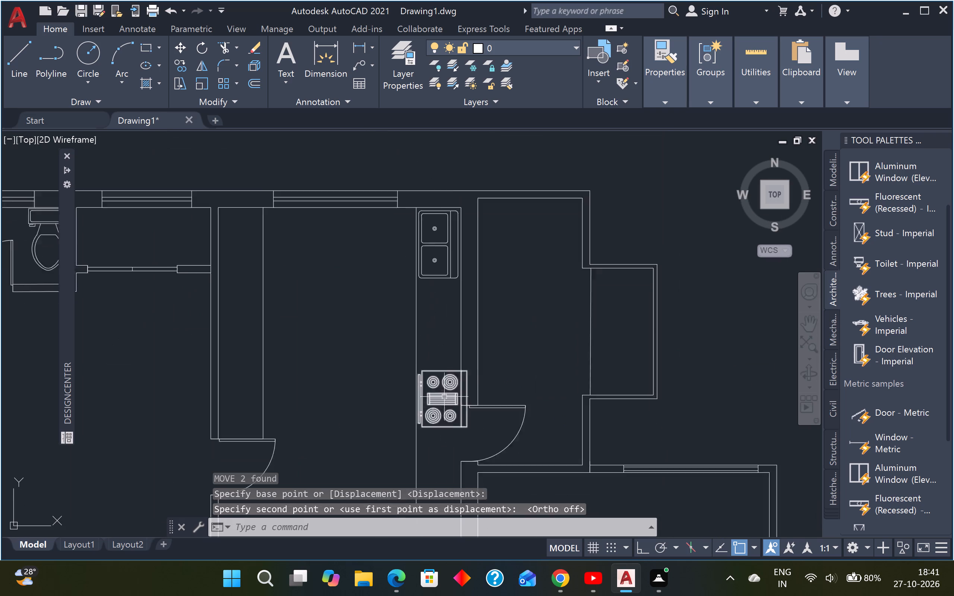
left_click(452, 345)
left_click(445, 384)
type("M")
key("space")
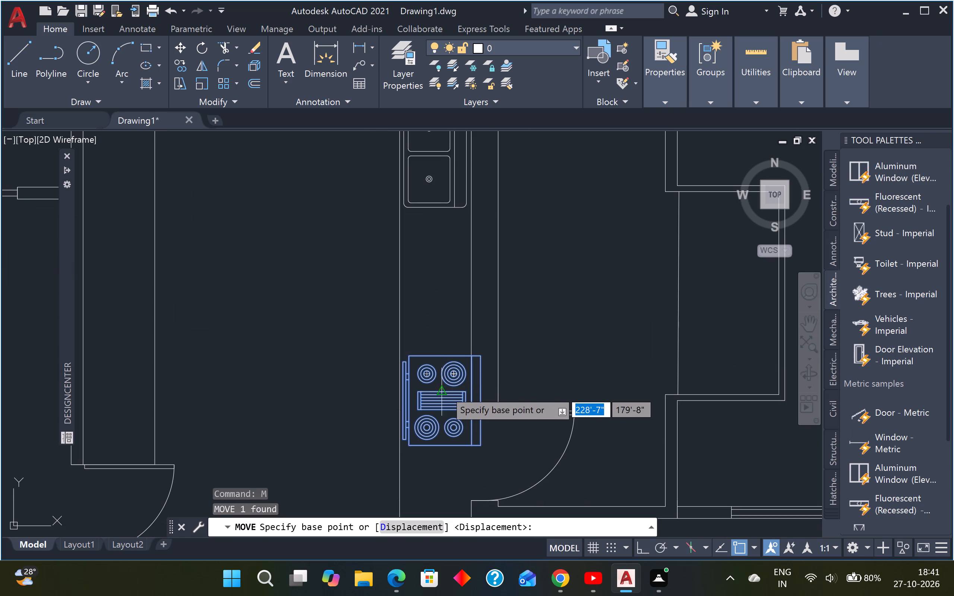
left_click(437, 400)
scroll(436, 280, "up", 2)
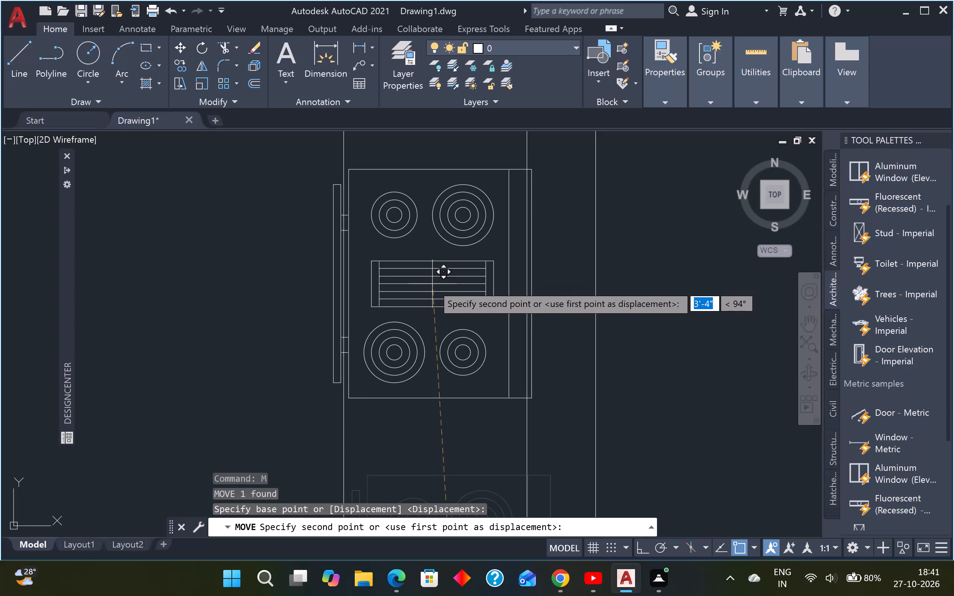
left_click(427, 276)
scroll(428, 276, "down", 4)
key("Escape")
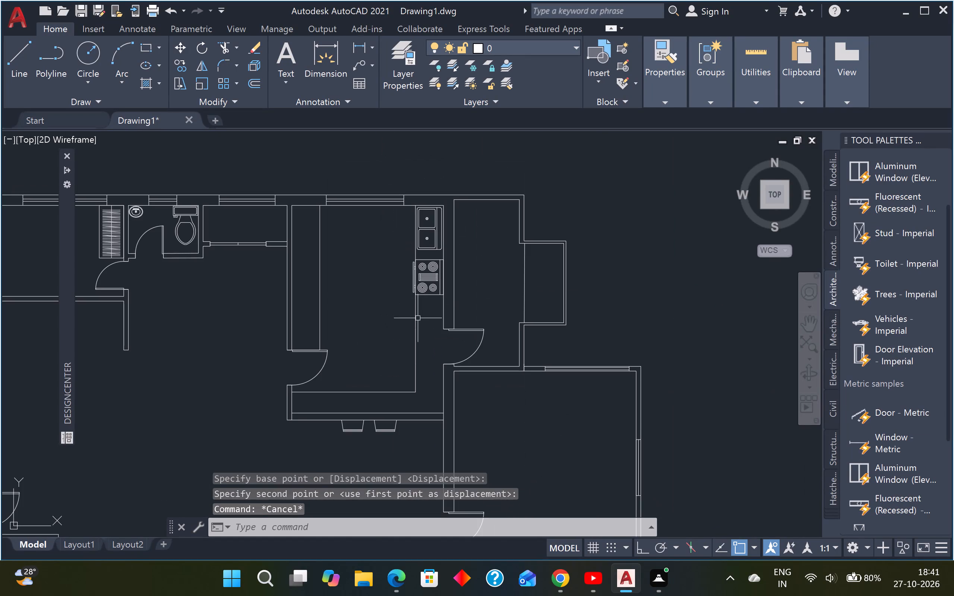
key("Escape")
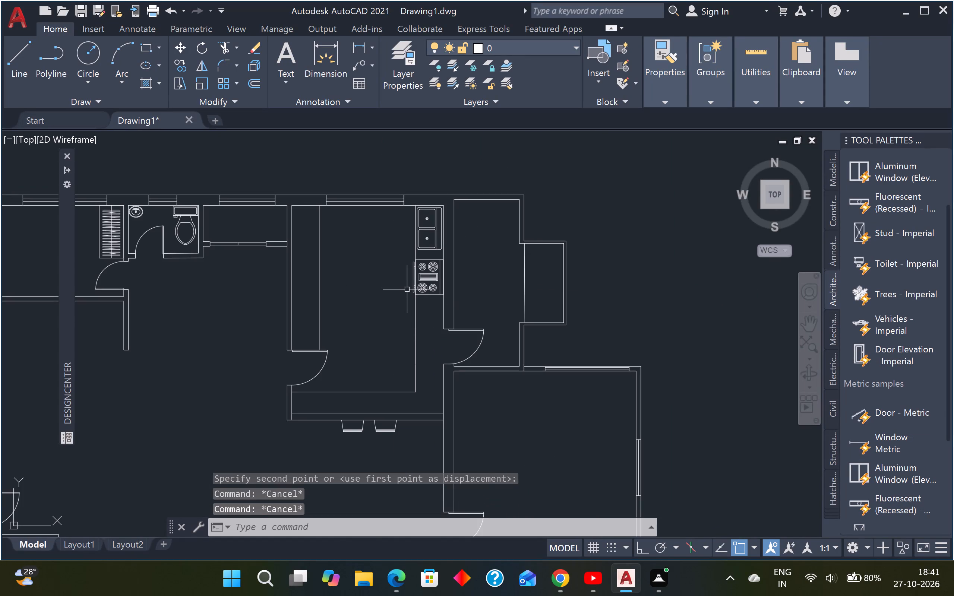
Draw a rectangle about 1'-8" by 8' against the west wall of the east room, north of its door.
middle_click_drag(403, 289, 449, 363)
scroll(457, 335, "up", 1)
scroll(458, 332, "down", 2)
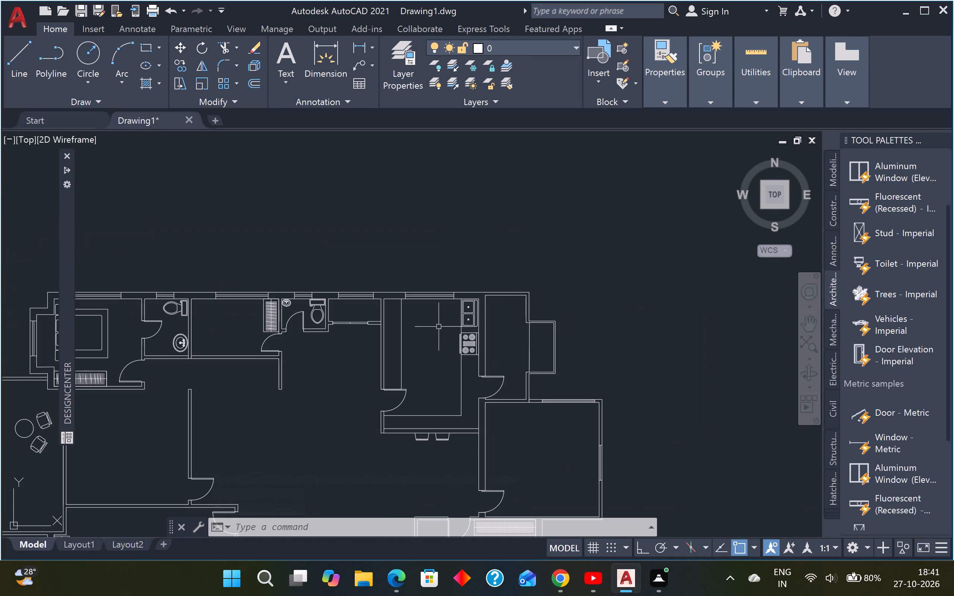
scroll(420, 320, "down", 2)
middle_click_drag(434, 385, 451, 326)
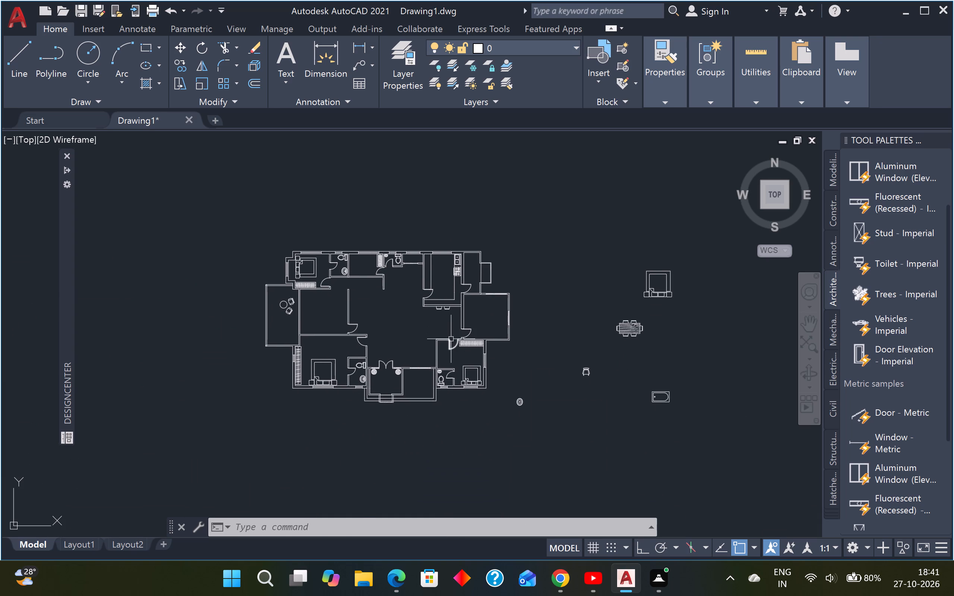
type("REC")
key("space")
scroll(472, 311, "up", 4)
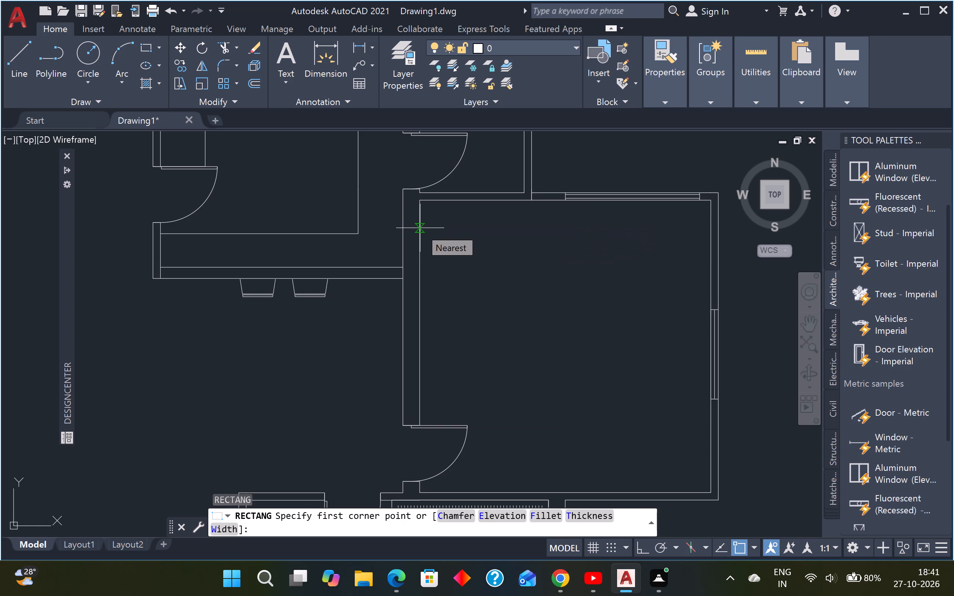
left_click(420, 228)
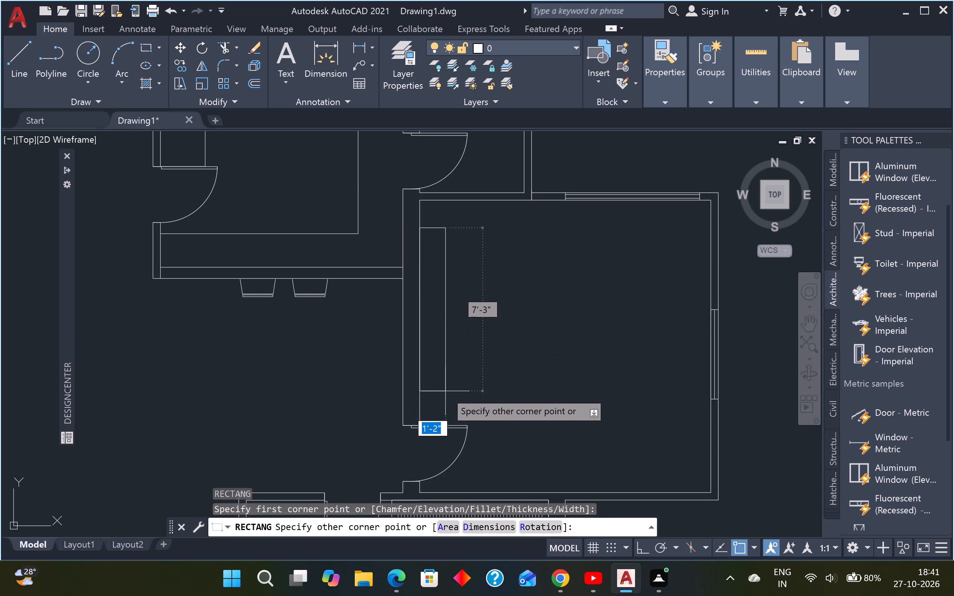
left_click(457, 408)
key("Escape")
Draw a horizontal line about 2'-9" long from the wall across the upper part of the new rectangle, with Ortho on.
type("L")
key("space")
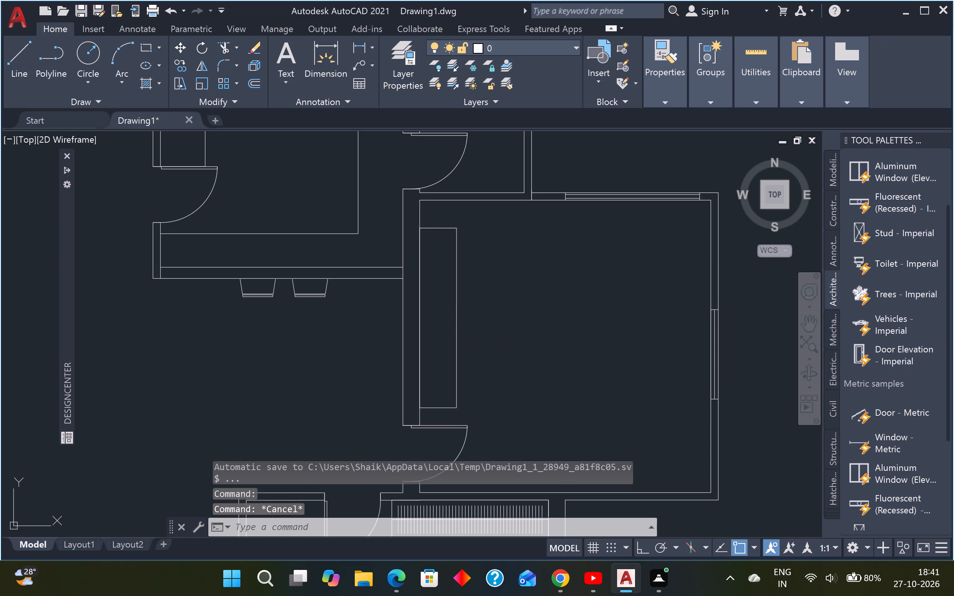
scroll(437, 276, "up", 2)
left_click(391, 284)
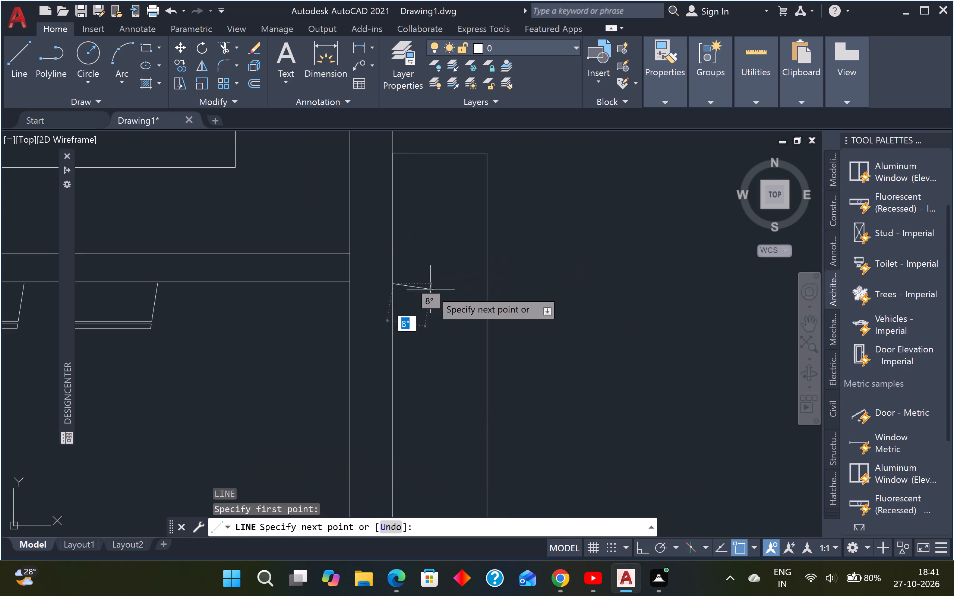
key("F8")
left_click(549, 287)
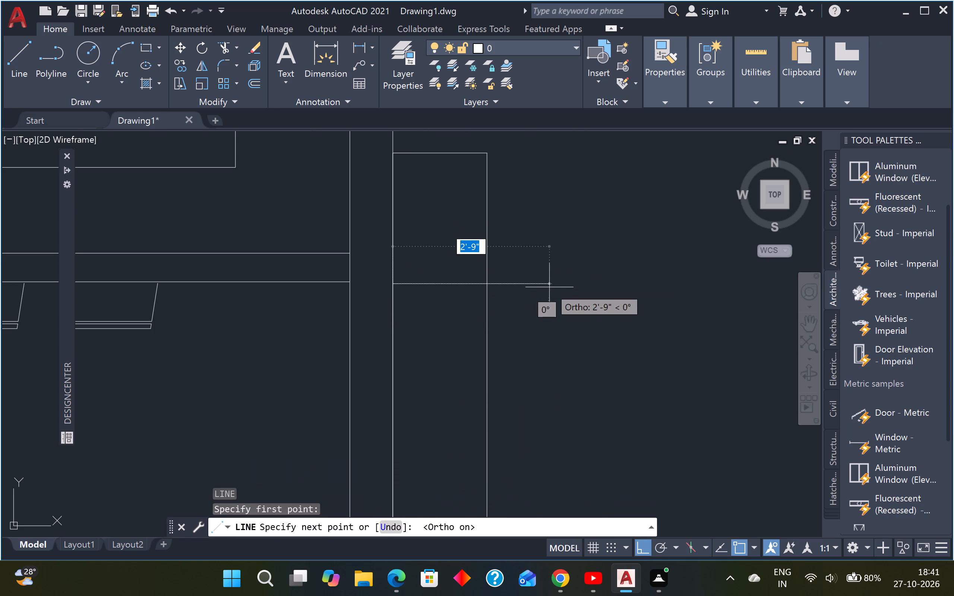
key("Escape")
Trim the part of the dividing line that extends east beyond the wall-side rectangle.
type("TR")
key("space")
left_click(534, 265)
left_click(531, 303)
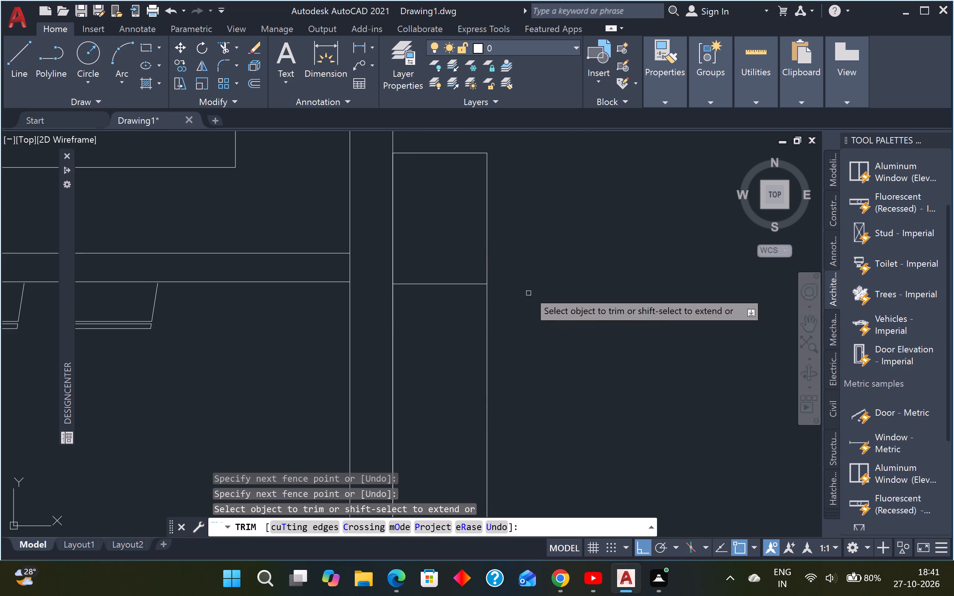
scroll(540, 264, "down", 5)
middle_click_drag(556, 281, 528, 269)
key("Escape")
key("Escape")
key("Escape")
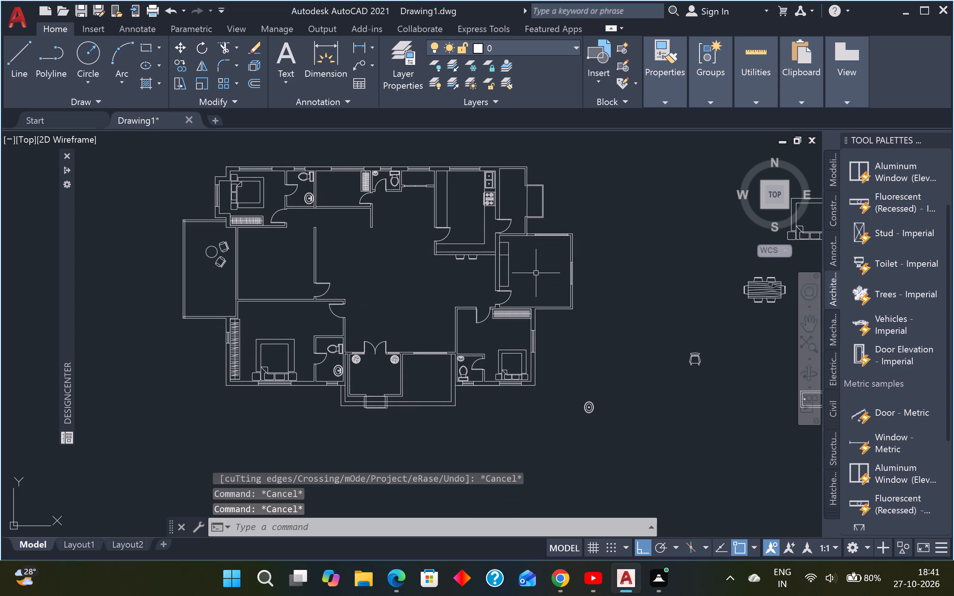
Draw a table rectangle about 3' wide and 4'-9" long near the middle of the east room.
middle_click_drag(536, 273, 490, 267)
key("r")
key("e")
key("c")
key("space")
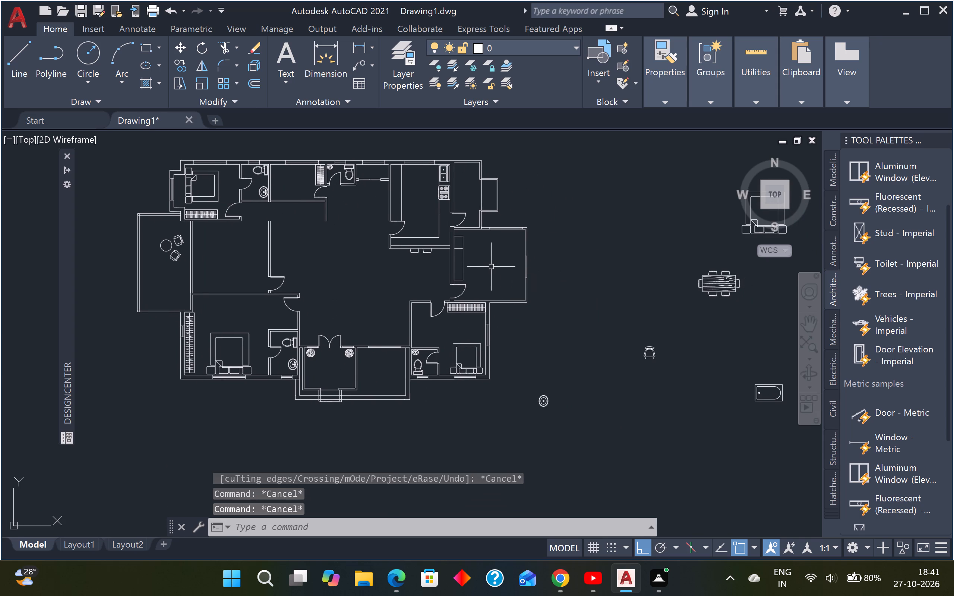
scroll(504, 274, "up", 1)
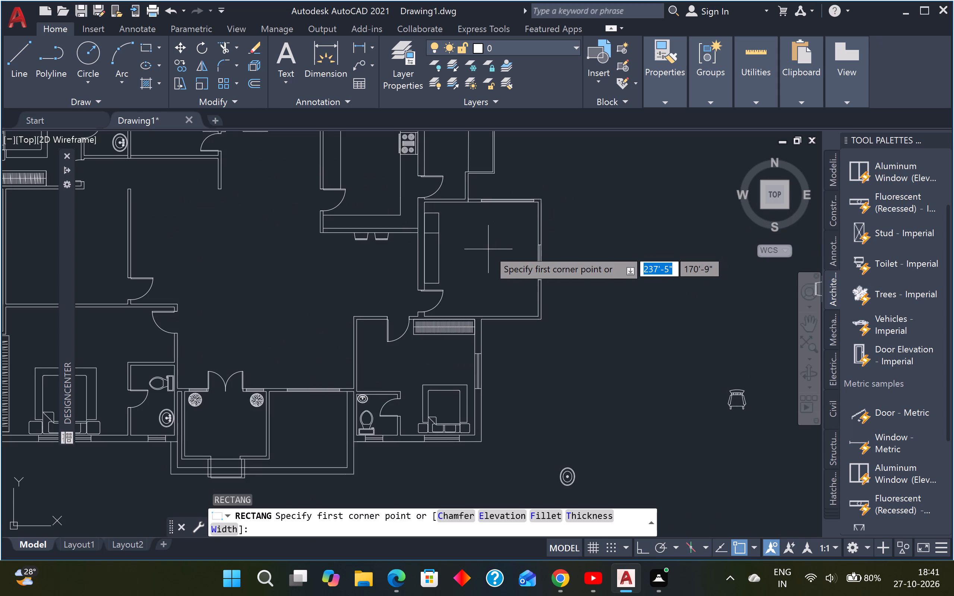
scroll(488, 249, "up", 2)
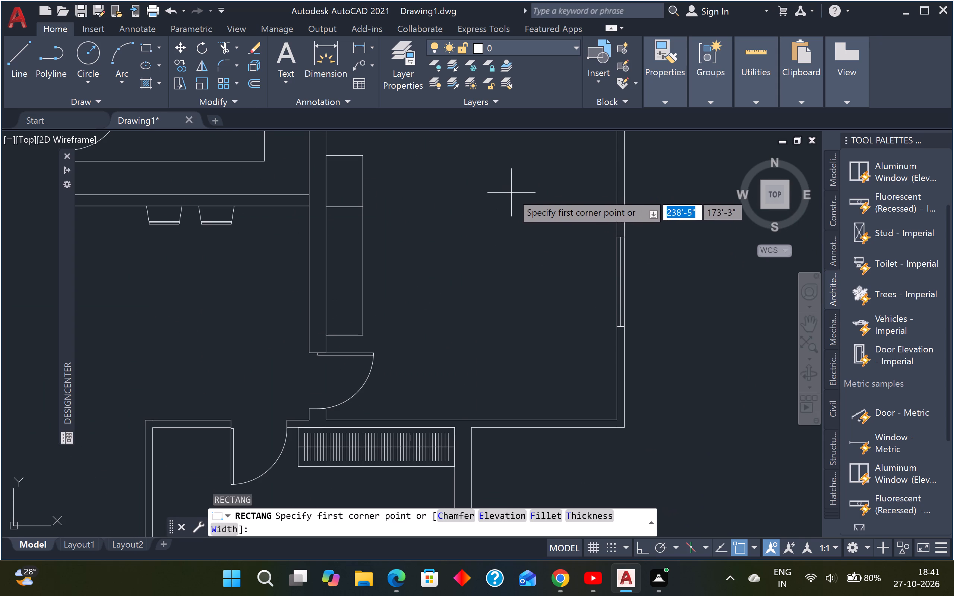
scroll(508, 203, "down", 1)
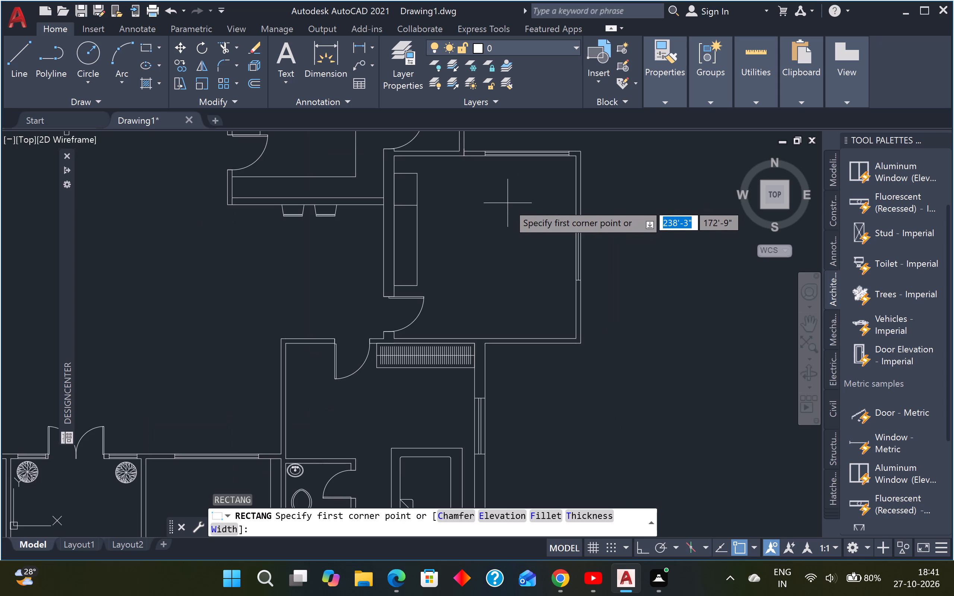
left_click(509, 202)
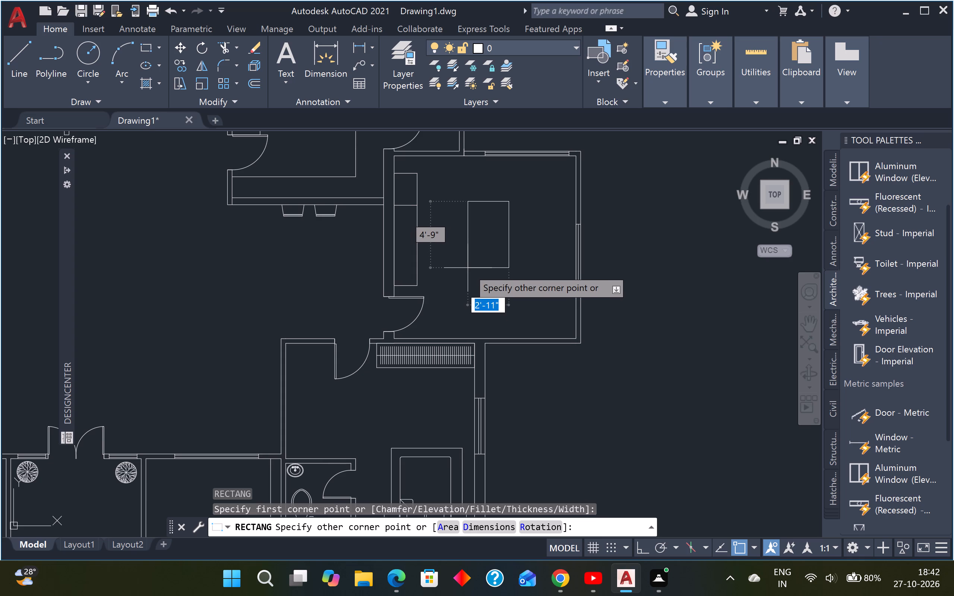
left_click(466, 267)
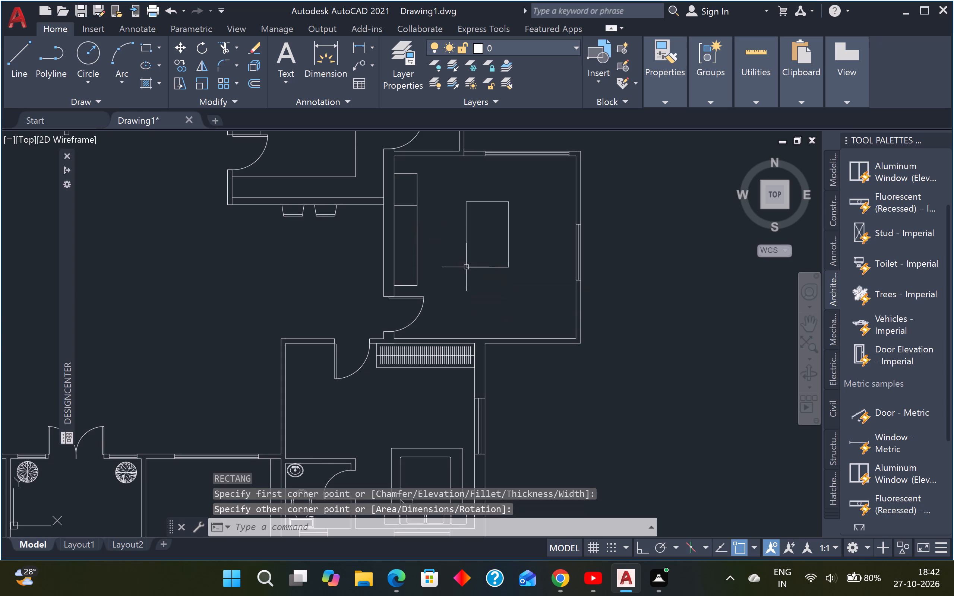
Move the table rectangle a short distance east within the room, with Ortho on.
scroll(489, 237, "down", 1)
middle_click_drag(490, 239, 489, 278)
scroll(488, 279, "up", 2)
left_click_drag(524, 218, 521, 222)
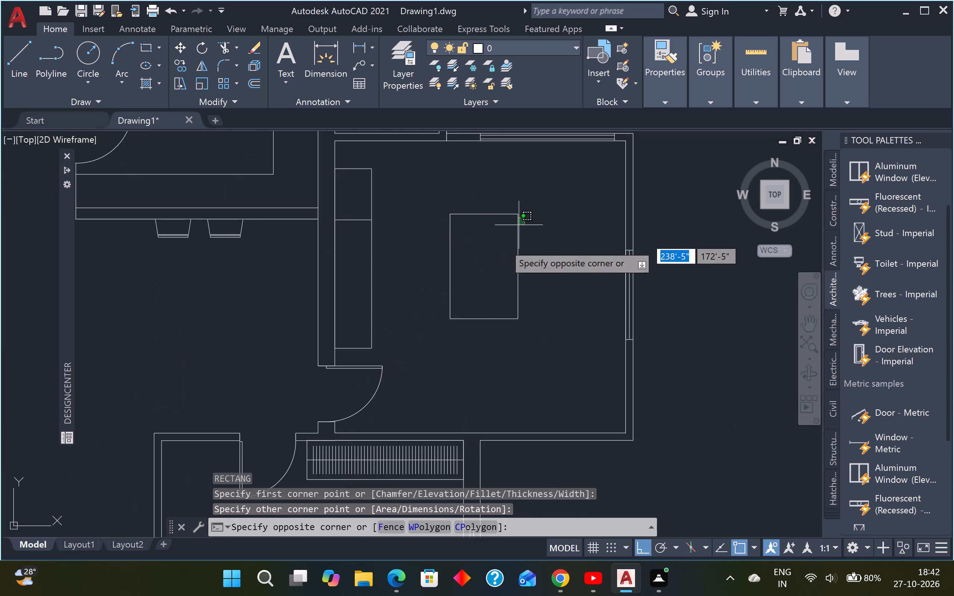
left_click(496, 253)
key("m")
key("space")
left_click(481, 275)
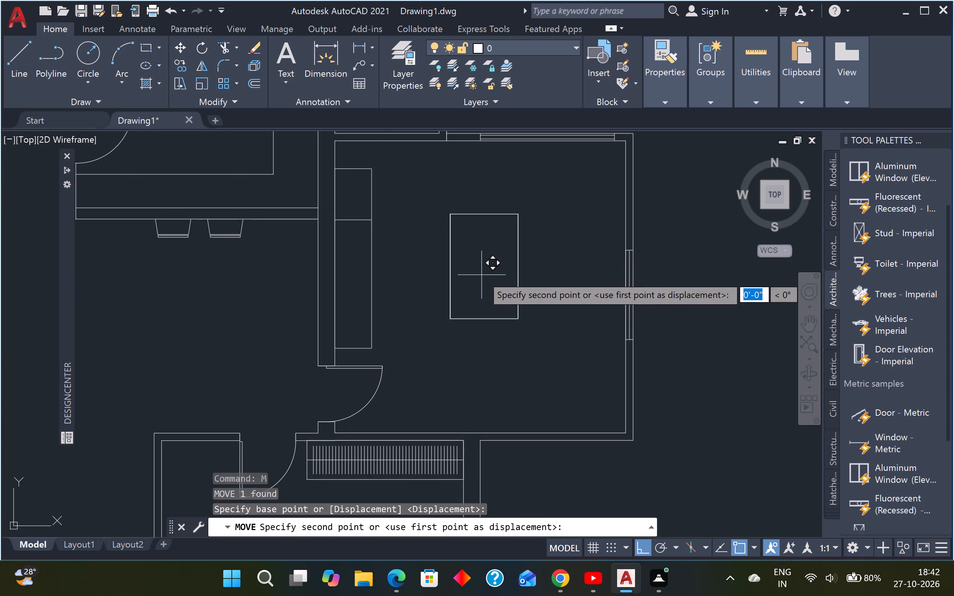
left_click(497, 274)
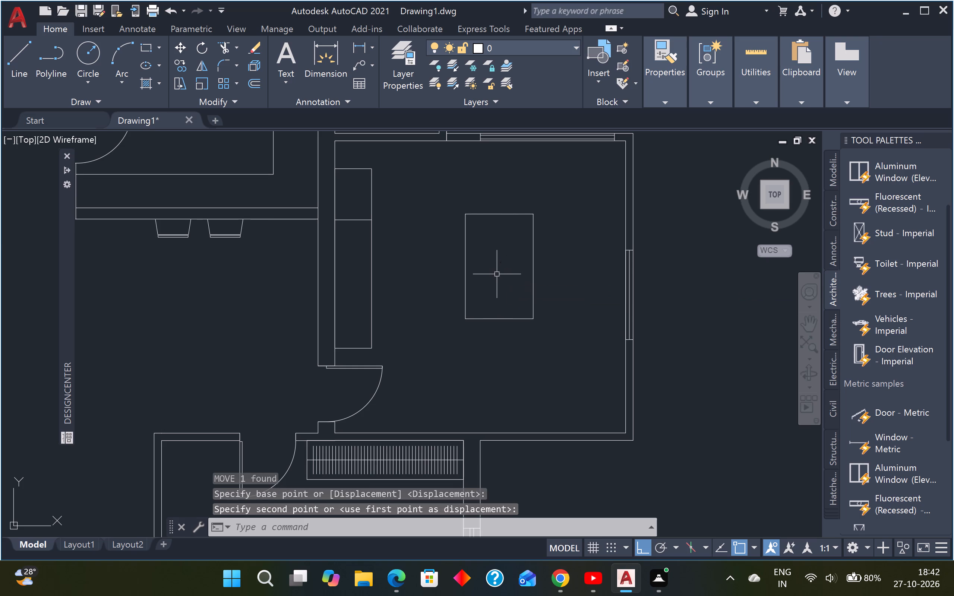
Rotate the loose chair outside the plan 90° clockwise about the east end of its backrest.
scroll(502, 276, "down", 2)
middle_click_drag(697, 408, 593, 343)
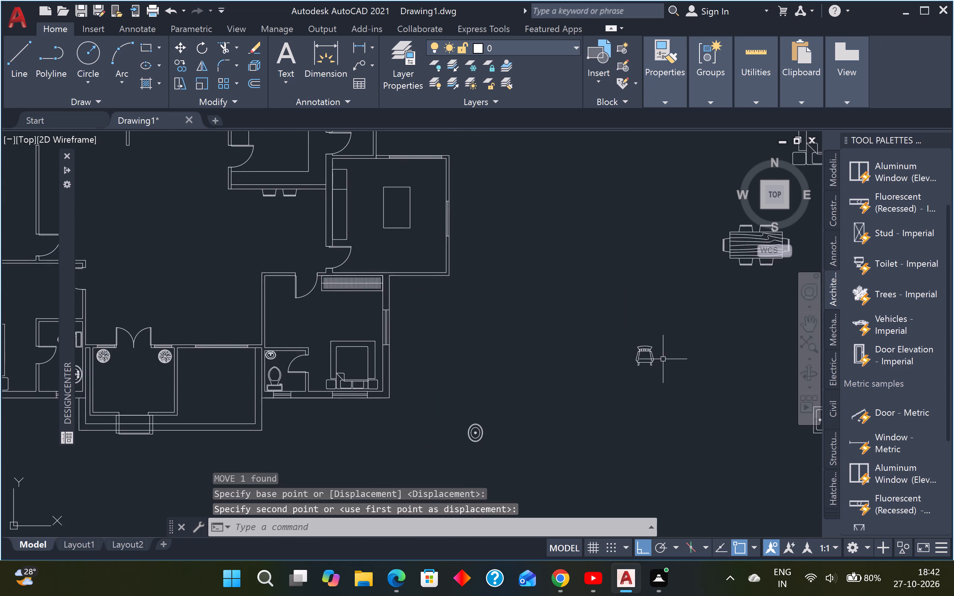
scroll(663, 359, "up", 2)
left_click_drag(652, 318, 649, 324)
left_click(584, 402)
type("RO")
key("Return")
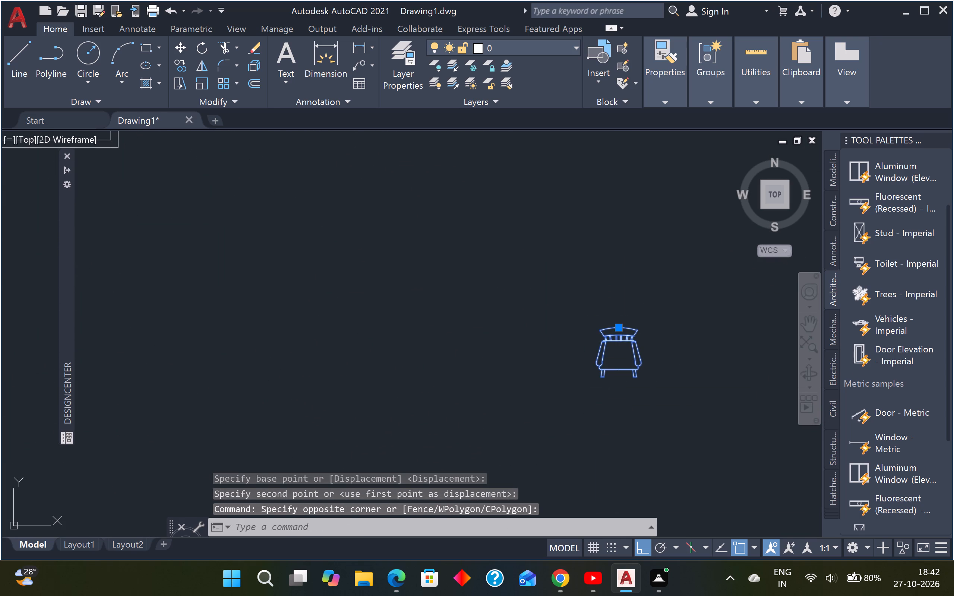
left_click(638, 333)
left_click(628, 421)
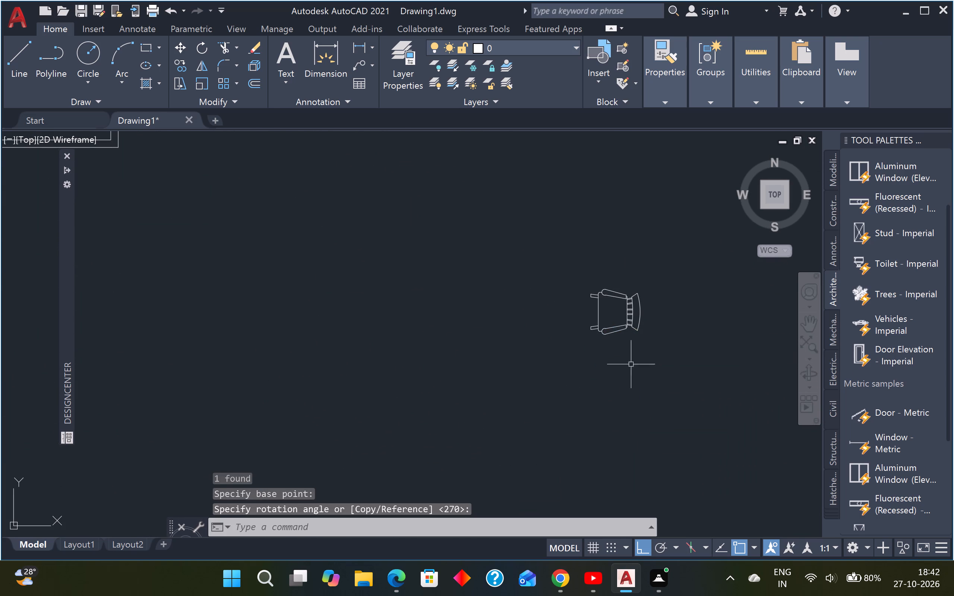
Move the rotated chair from outside the plan to the east side of the east room's table, with Ortho off.
key("Escape")
key("Escape")
left_click_drag(641, 285, 631, 306)
left_click(591, 355)
type("MM")
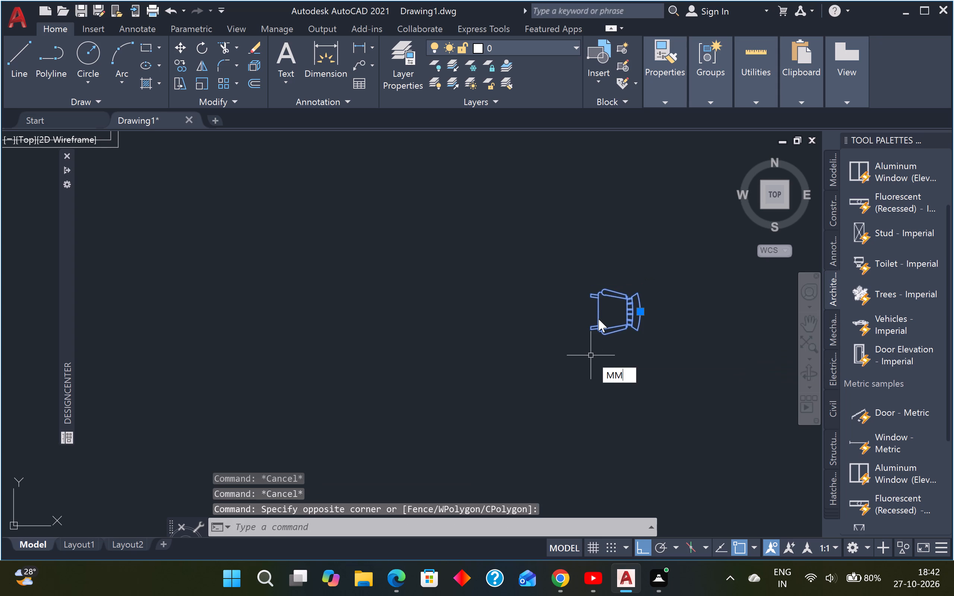
key("BackSpace")
key("space")
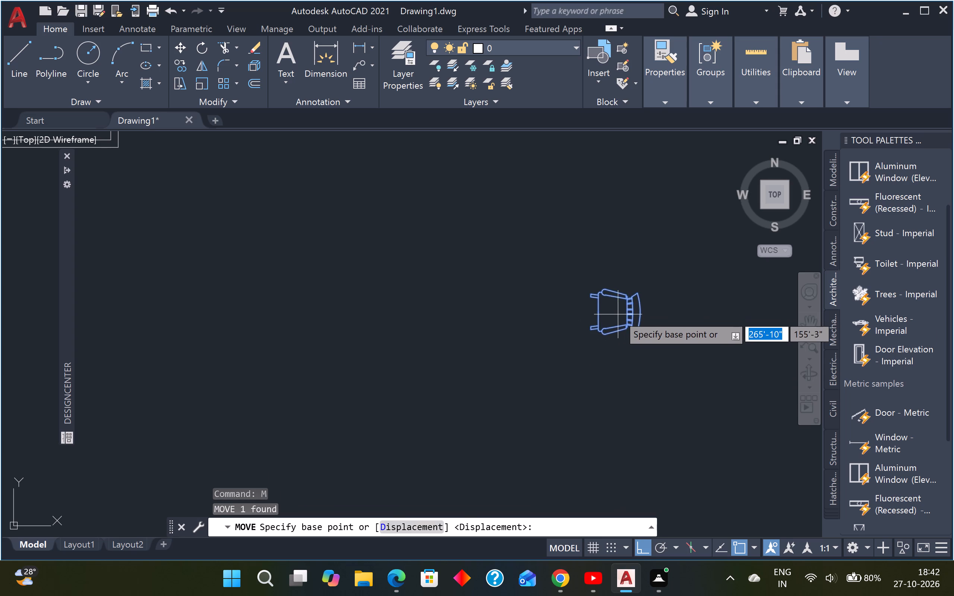
left_click(618, 314)
scroll(613, 311, "down", 4)
key("F8")
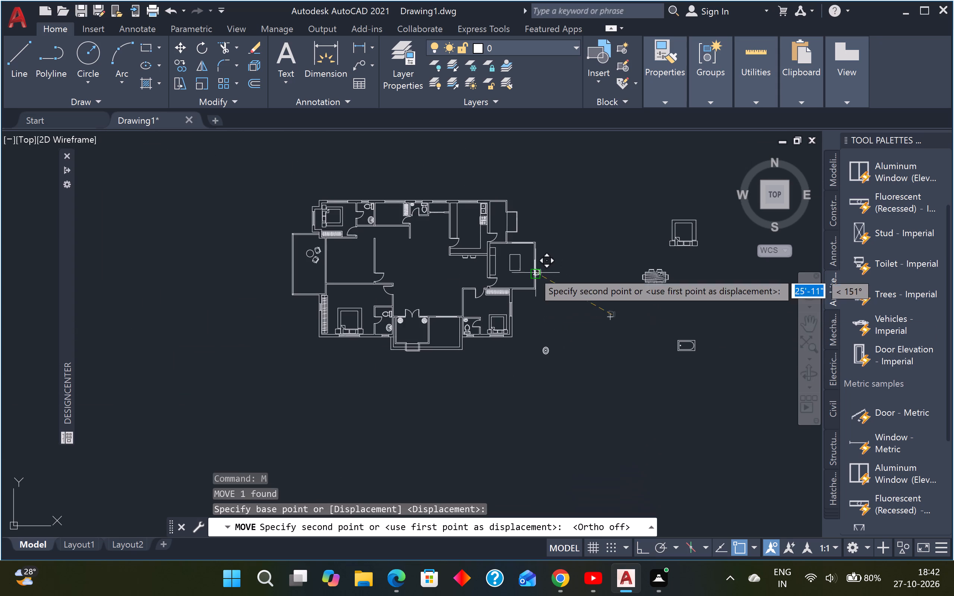
scroll(517, 257, "up", 5)
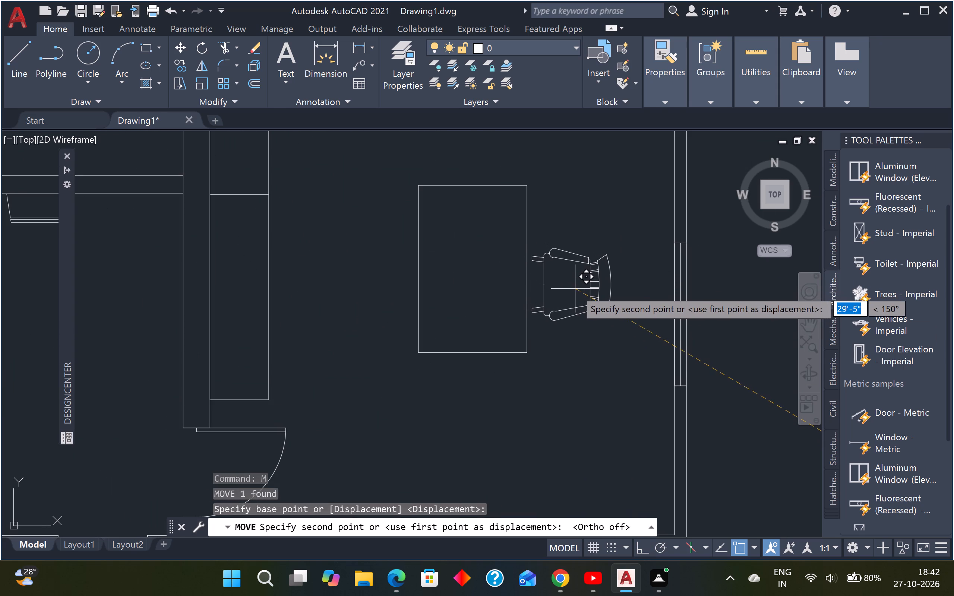
left_click(575, 289)
Move the table and chair together a short distance west within the east room.
scroll(585, 288, "down", 4)
middle_click_drag(590, 318, 586, 318)
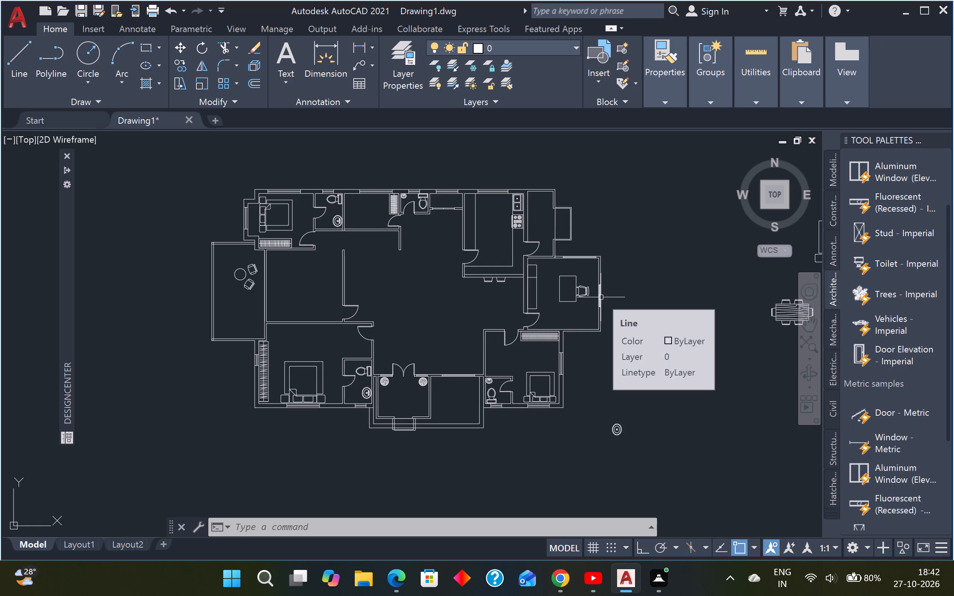
scroll(593, 301, "up", 3)
left_click(590, 181)
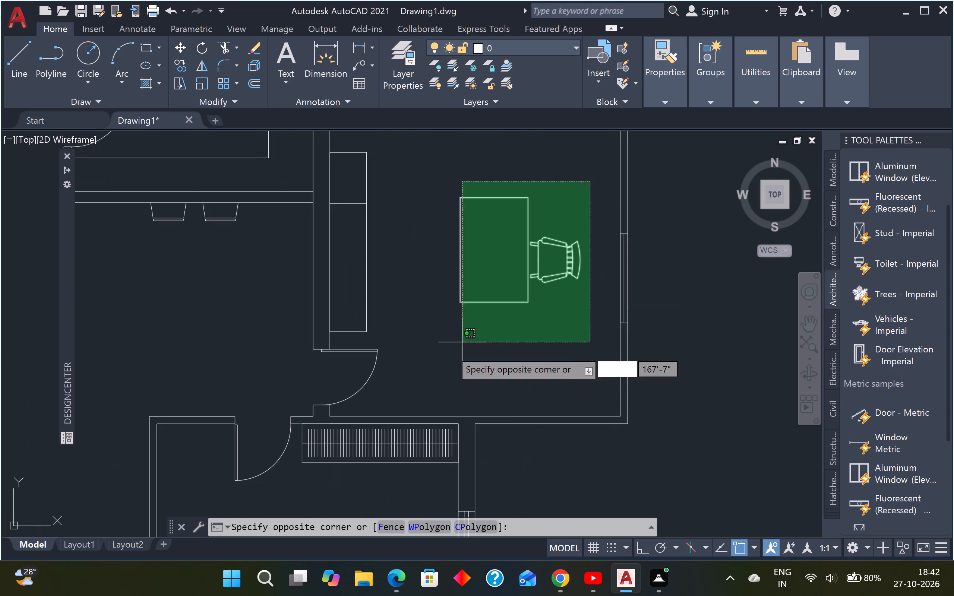
left_click(419, 355)
type("M")
key("space")
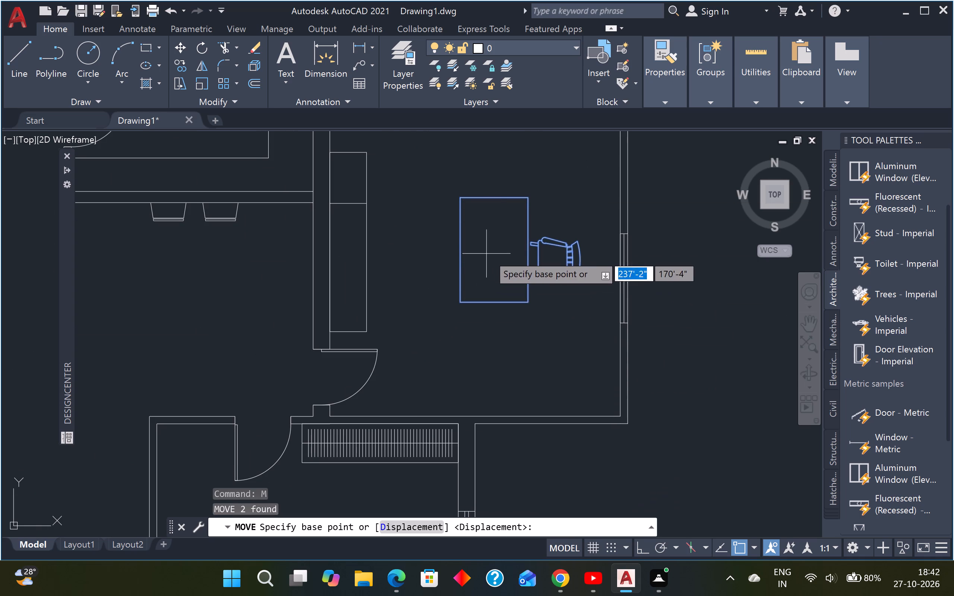
left_click(489, 253)
left_click(468, 256)
key("Escape")
key("Escape")
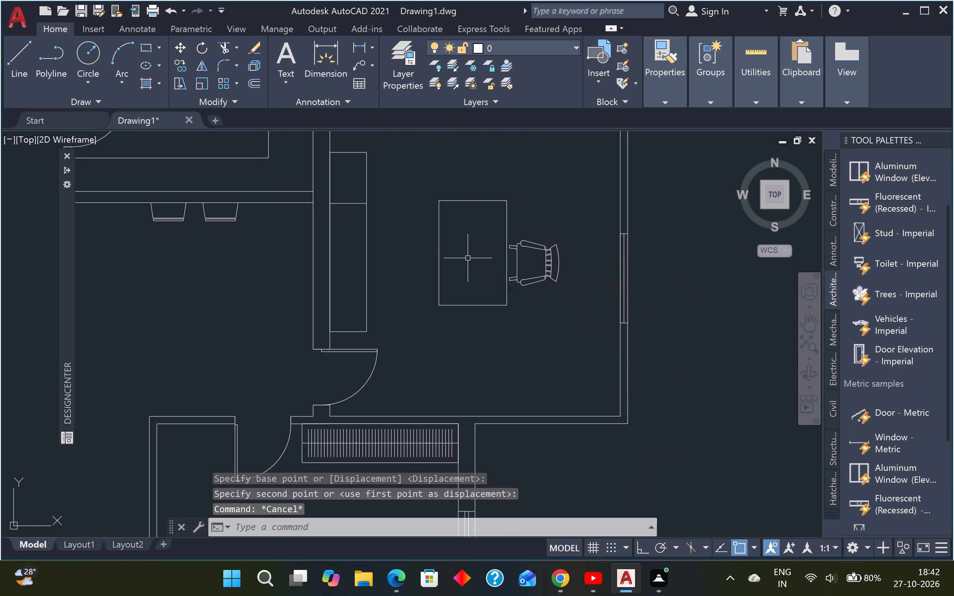
Draw a rectangle about 1'-7" wide and 7'-5" long behind the chair, close to the east wall.
key("r")
key("e")
key("c")
key("space")
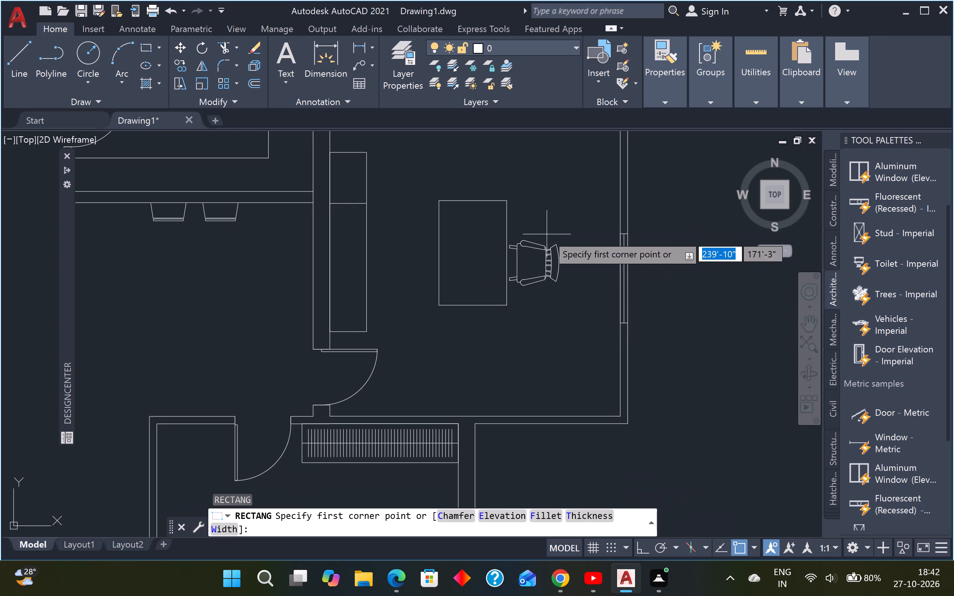
scroll(574, 208, "down", 2)
scroll(585, 208, "up", 2)
scroll(580, 170, "down", 1)
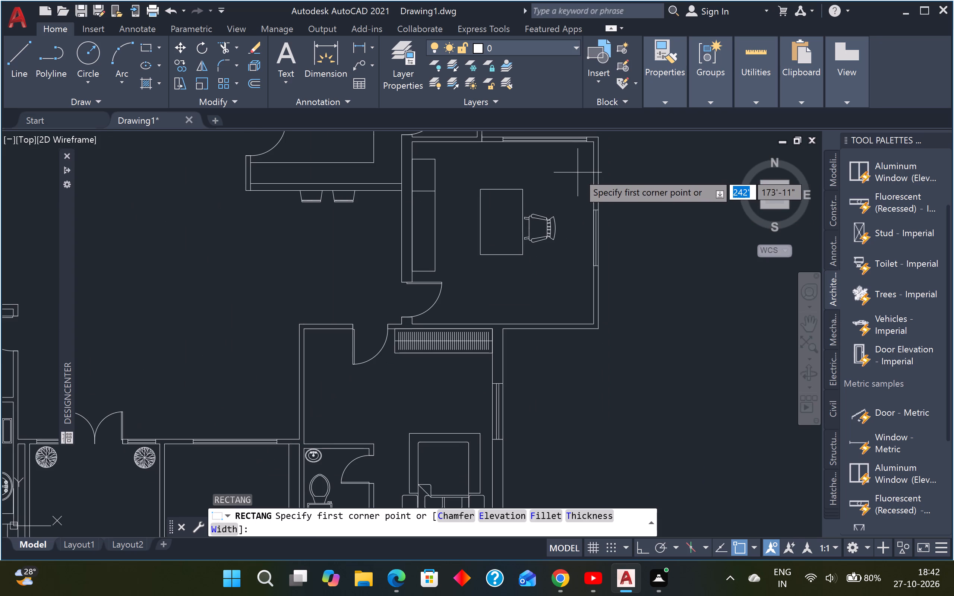
left_click(585, 167)
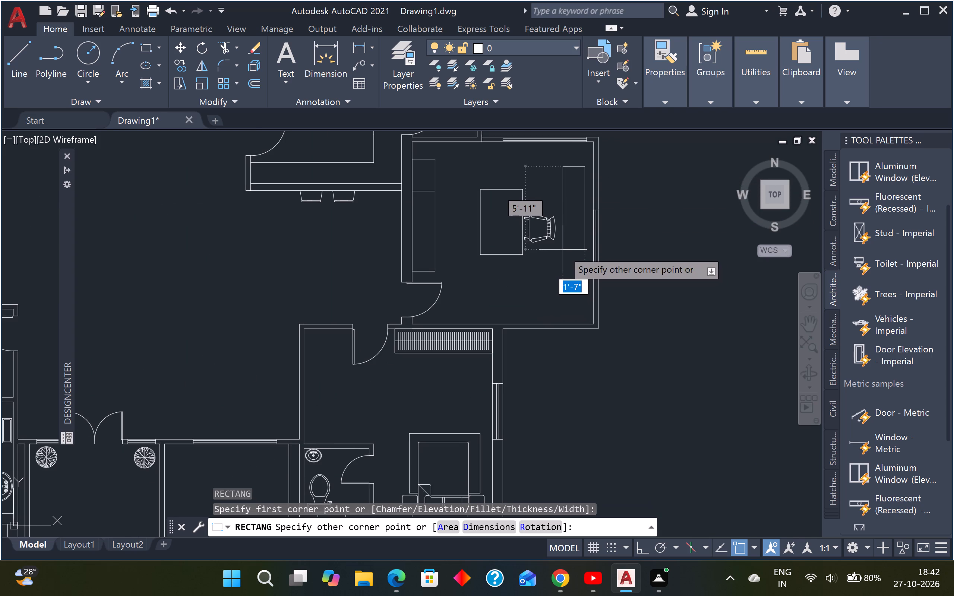
left_click(563, 270)
key("Escape")
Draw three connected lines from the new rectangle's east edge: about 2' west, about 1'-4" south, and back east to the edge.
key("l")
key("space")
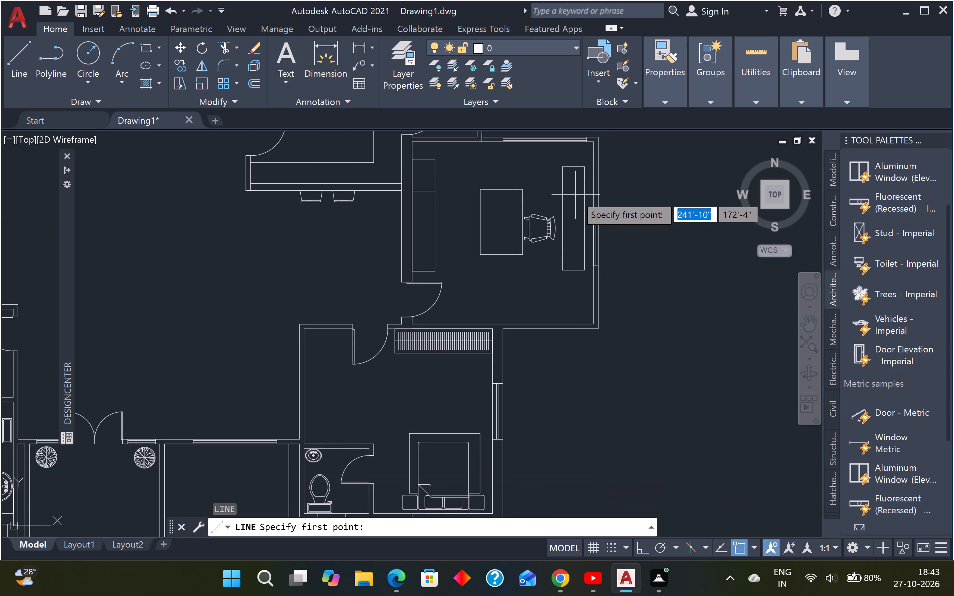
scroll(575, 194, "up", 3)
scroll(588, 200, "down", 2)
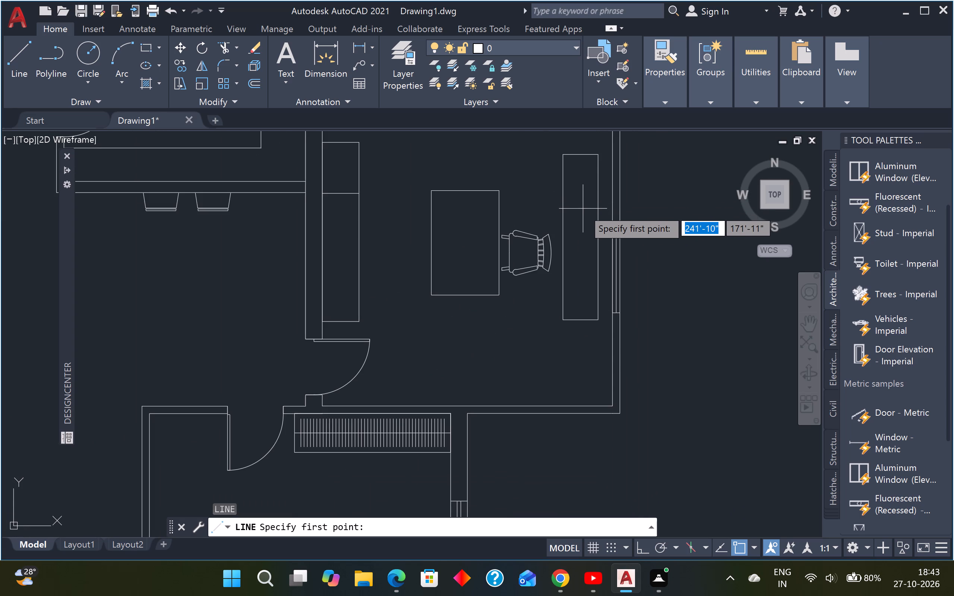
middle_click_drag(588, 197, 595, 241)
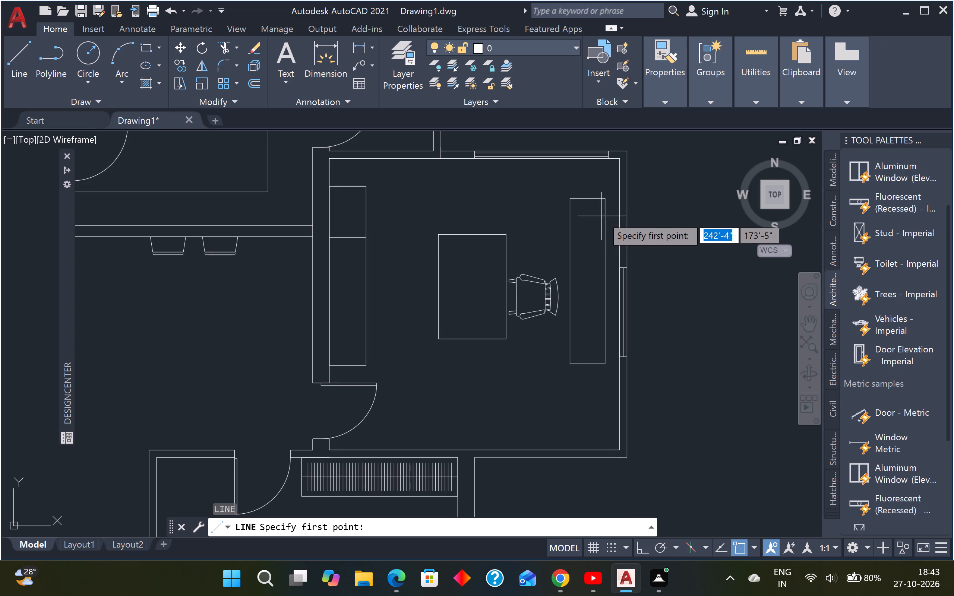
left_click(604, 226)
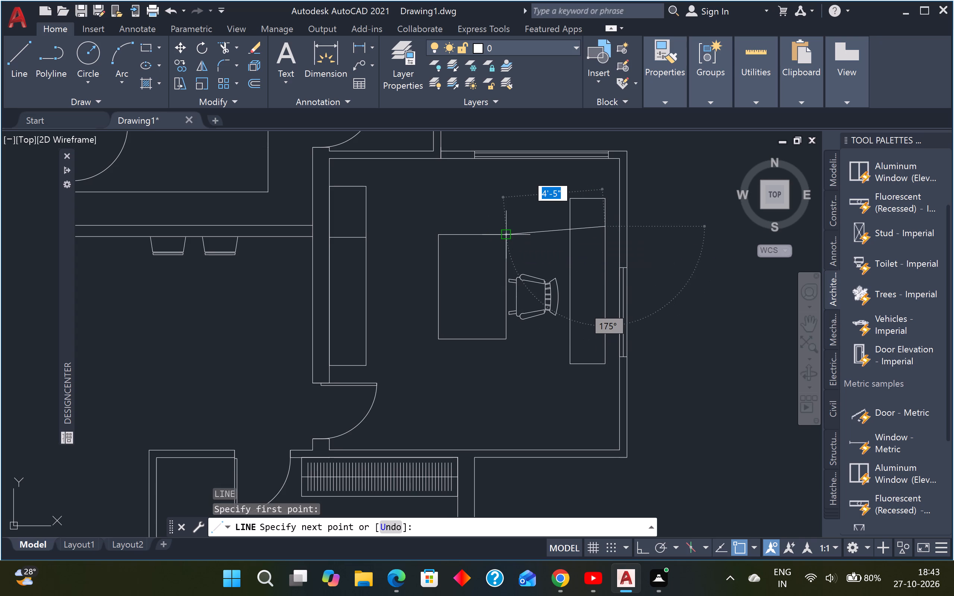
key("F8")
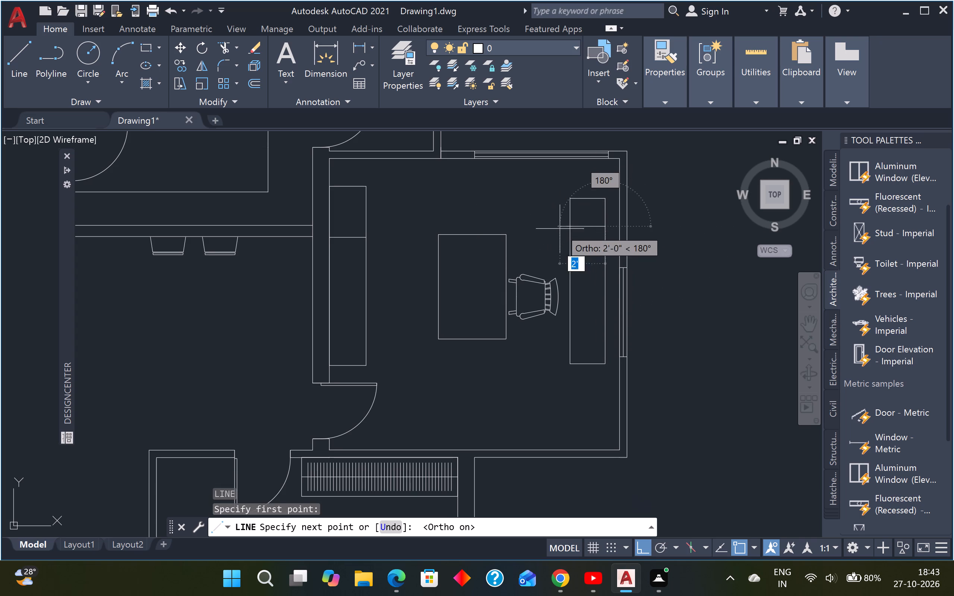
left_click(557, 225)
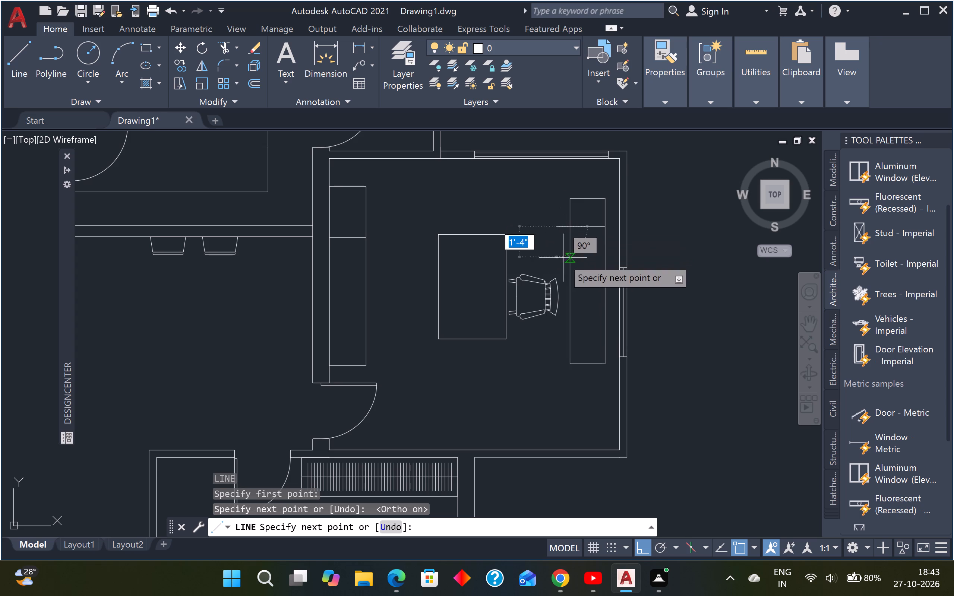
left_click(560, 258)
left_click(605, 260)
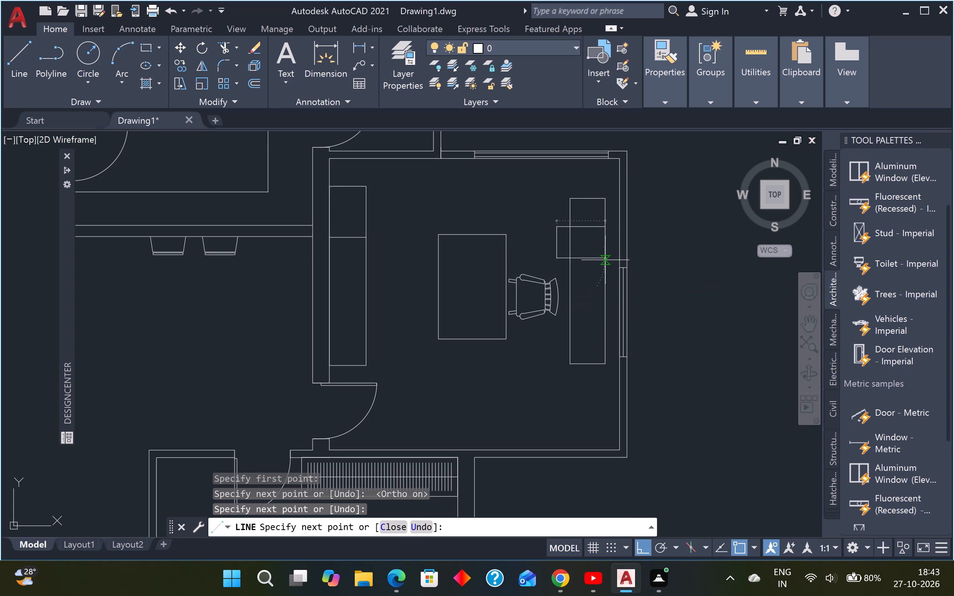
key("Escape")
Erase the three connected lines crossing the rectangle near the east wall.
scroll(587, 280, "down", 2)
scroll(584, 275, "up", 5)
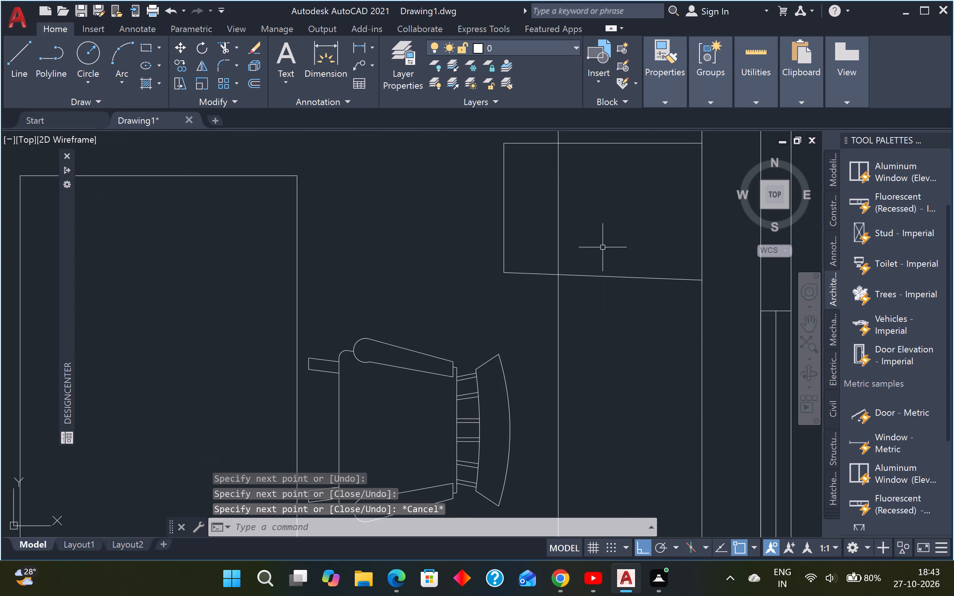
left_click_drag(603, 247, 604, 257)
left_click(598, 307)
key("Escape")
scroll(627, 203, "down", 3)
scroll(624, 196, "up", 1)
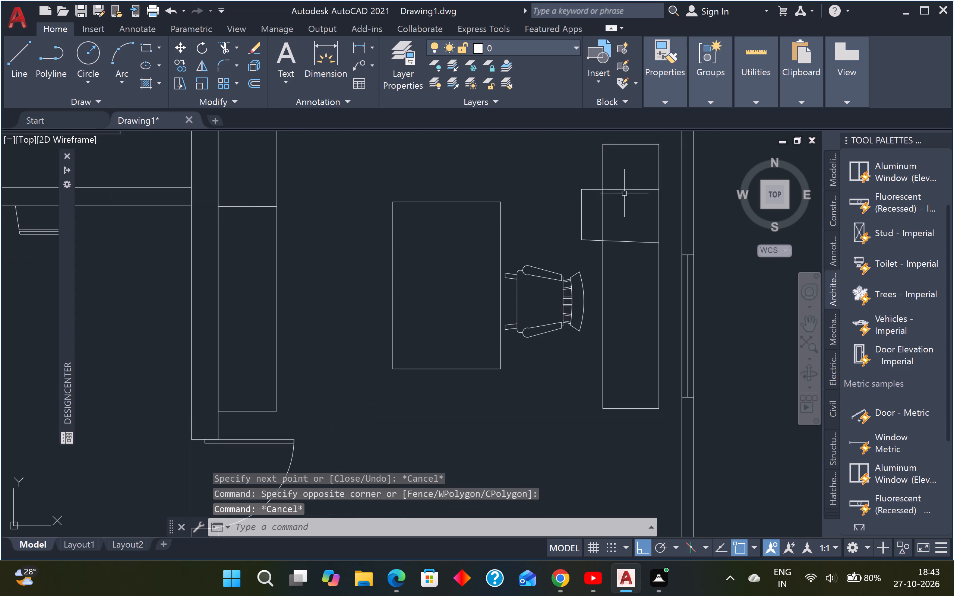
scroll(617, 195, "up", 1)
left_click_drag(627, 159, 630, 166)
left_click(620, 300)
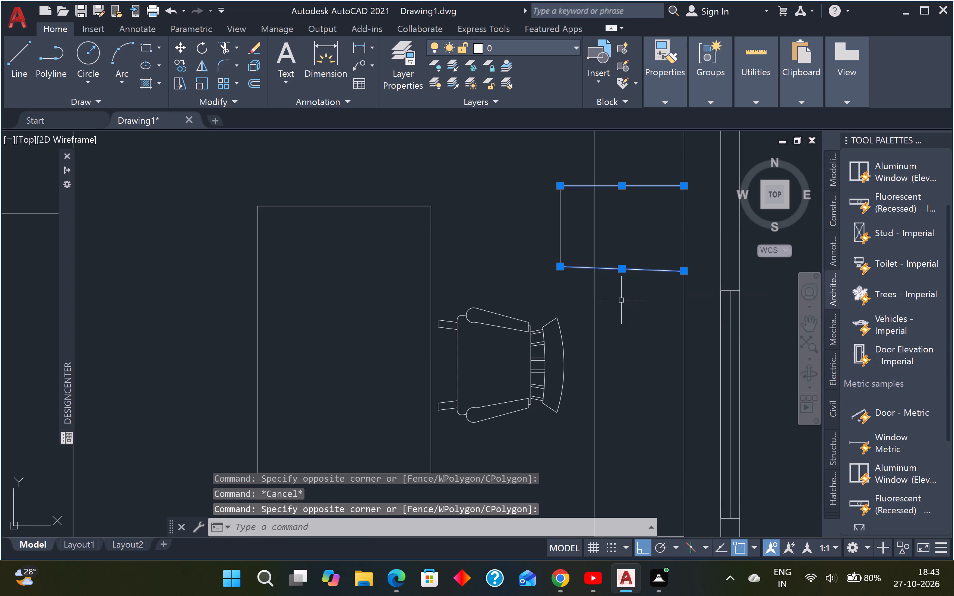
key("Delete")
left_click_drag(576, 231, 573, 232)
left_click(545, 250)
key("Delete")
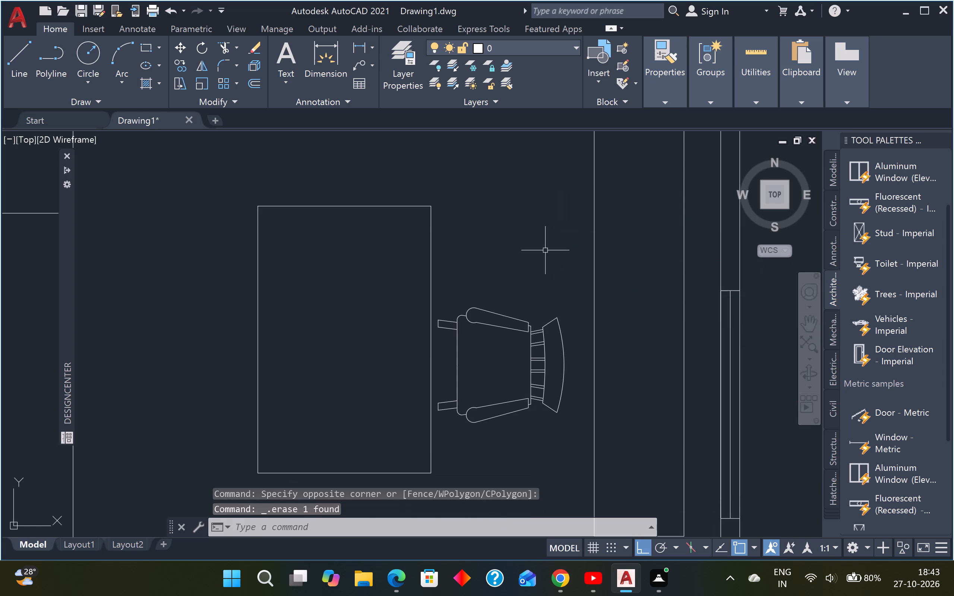
Draw a rectangle about 1'-10" wide and 4'-10" long over the east-wall rectangle, starting on its east edge and projecting slightly west.
type("REC")
key("space")
scroll(556, 245, "down", 2)
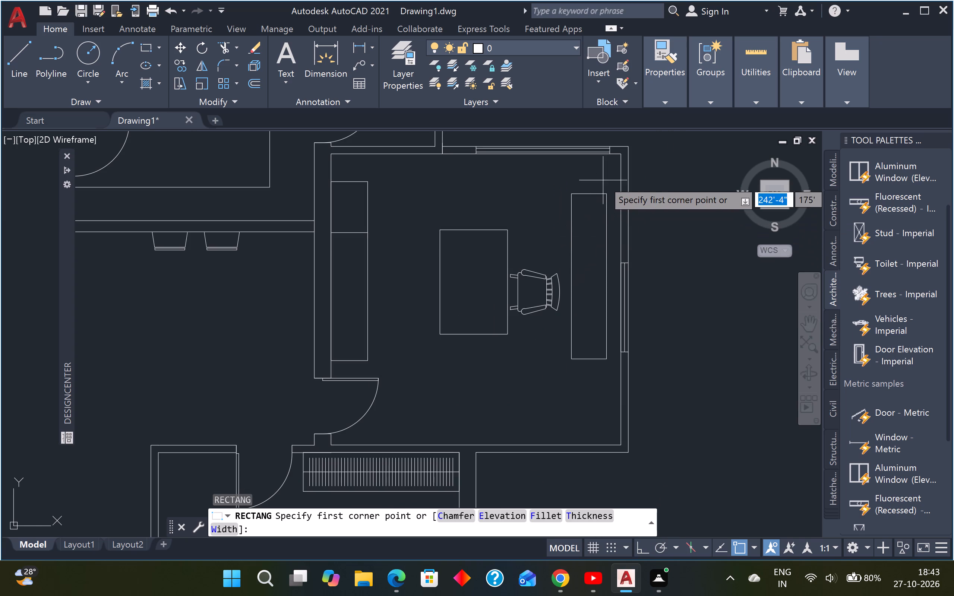
scroll(597, 190, "up", 1)
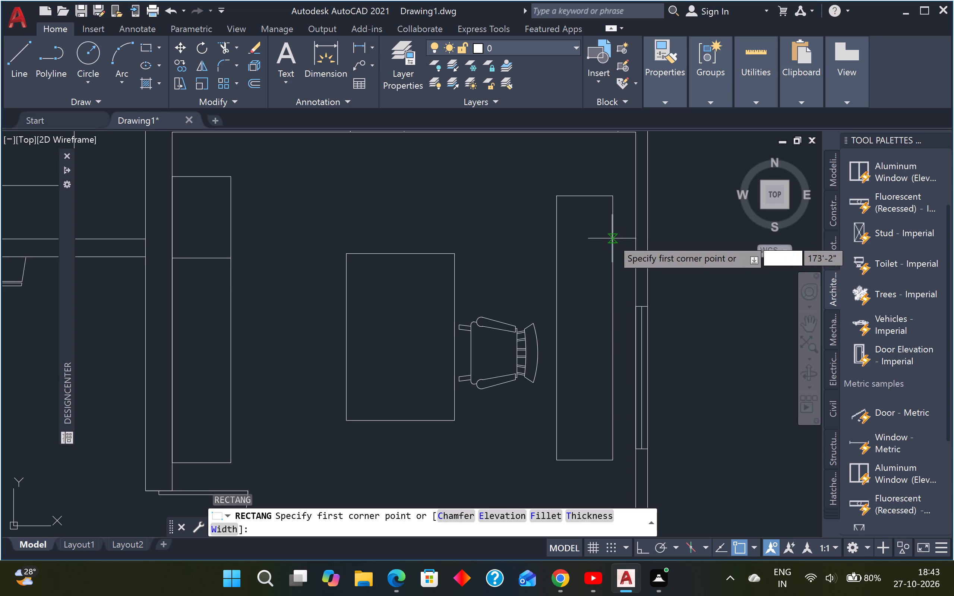
left_click(612, 240)
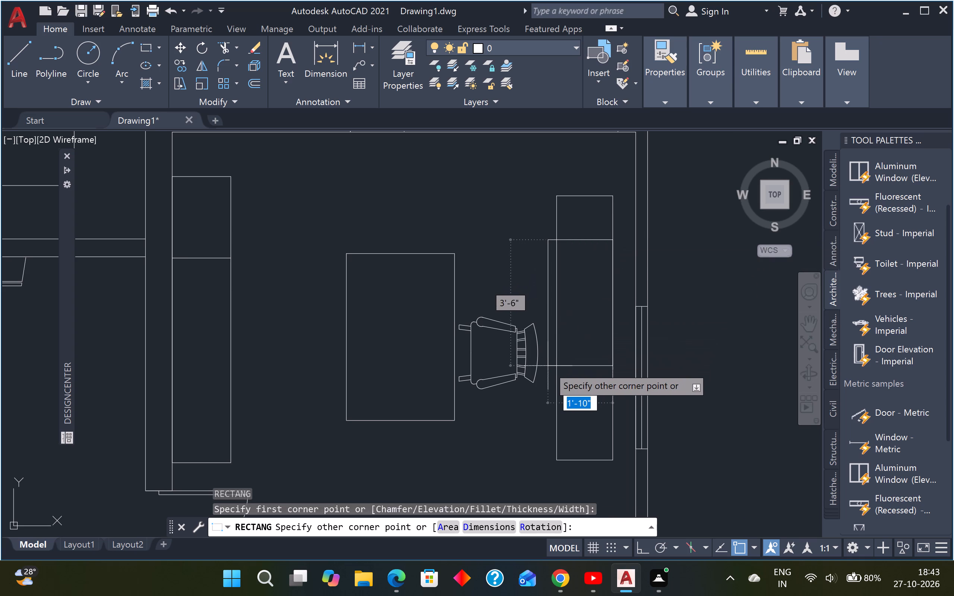
left_click(547, 413)
key("Escape")
key("Escape")
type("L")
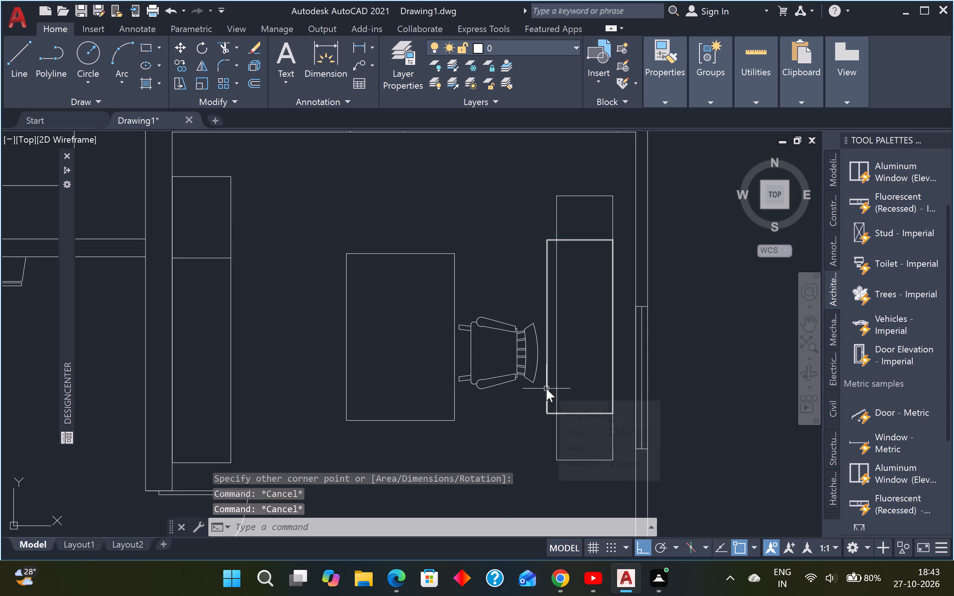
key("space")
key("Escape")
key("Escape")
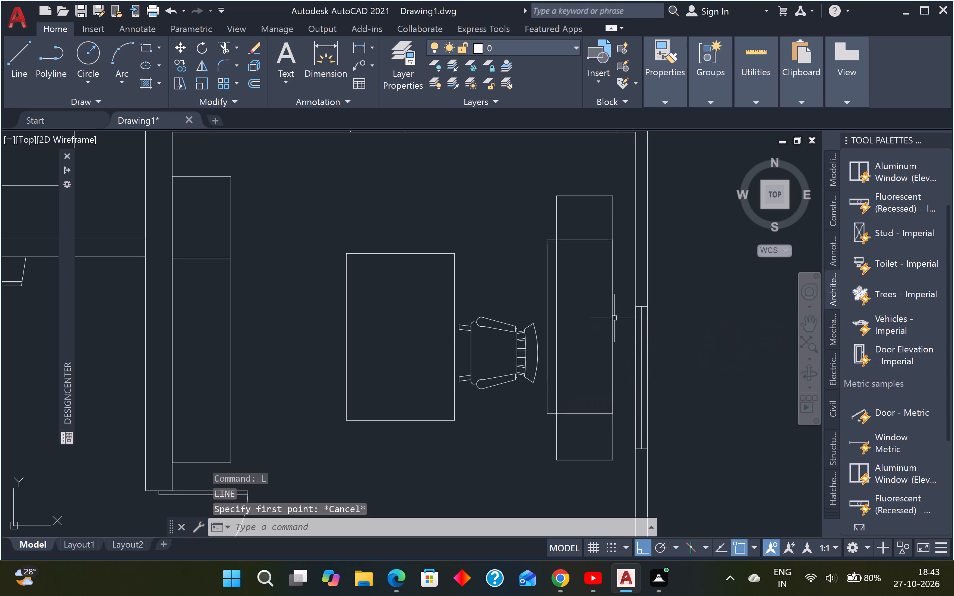
Offset the shorter overlapping rectangle near the east wall inward by 3".
type("O")
key("space")
key("Return")
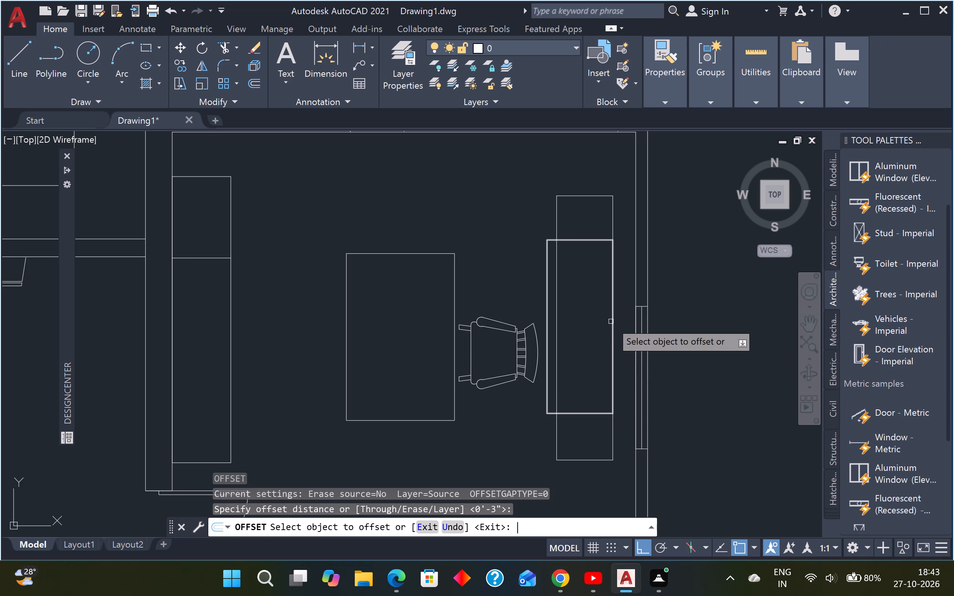
left_click(611, 321)
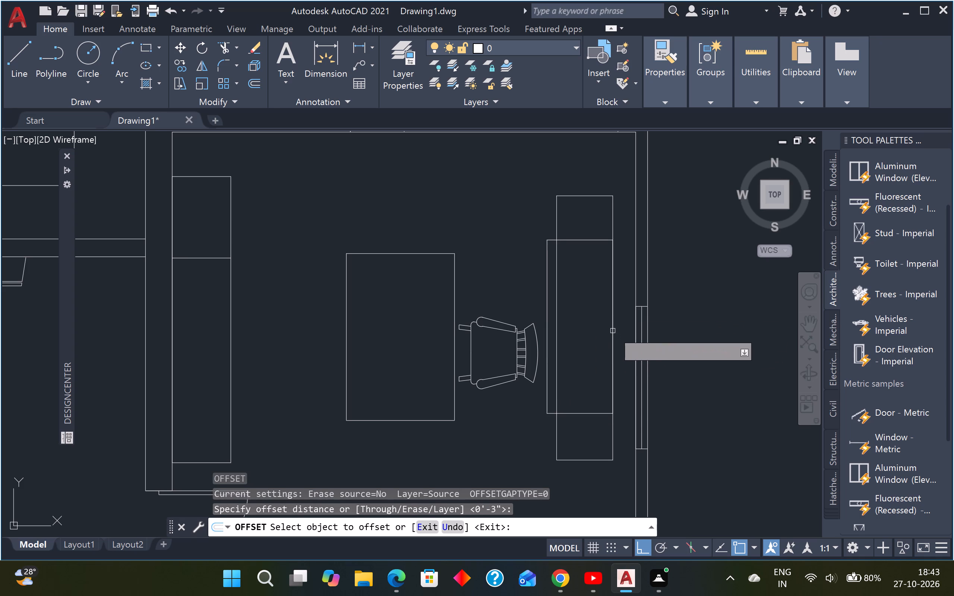
left_click(613, 330)
left_click(598, 330)
key("Escape")
key("Escape")
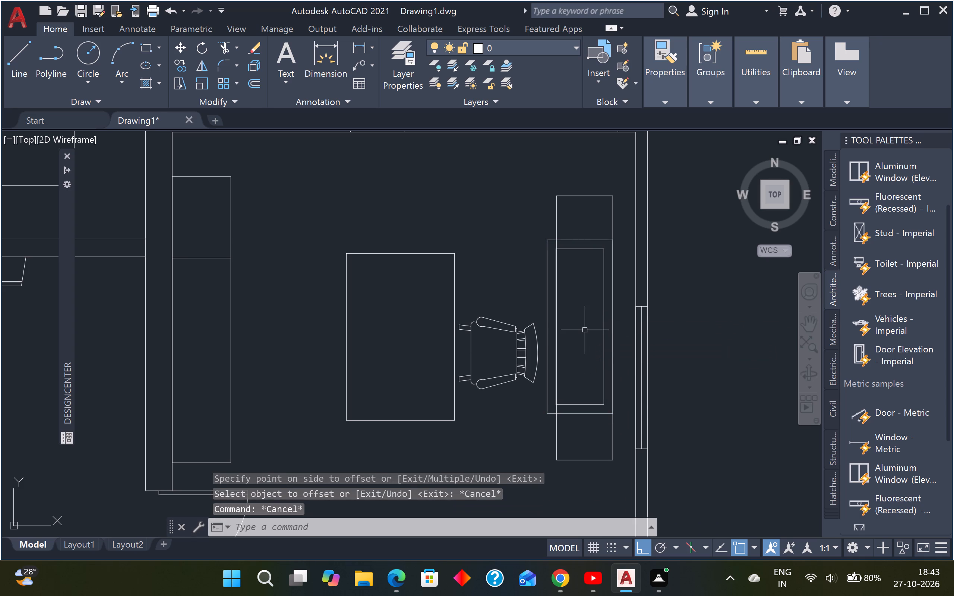
Trim away the north, west and south edges of the inner offset rectangle near the east wall, keeping its east edge.
type("TR")
key("space")
scroll(580, 246, "up", 1)
left_click(588, 246)
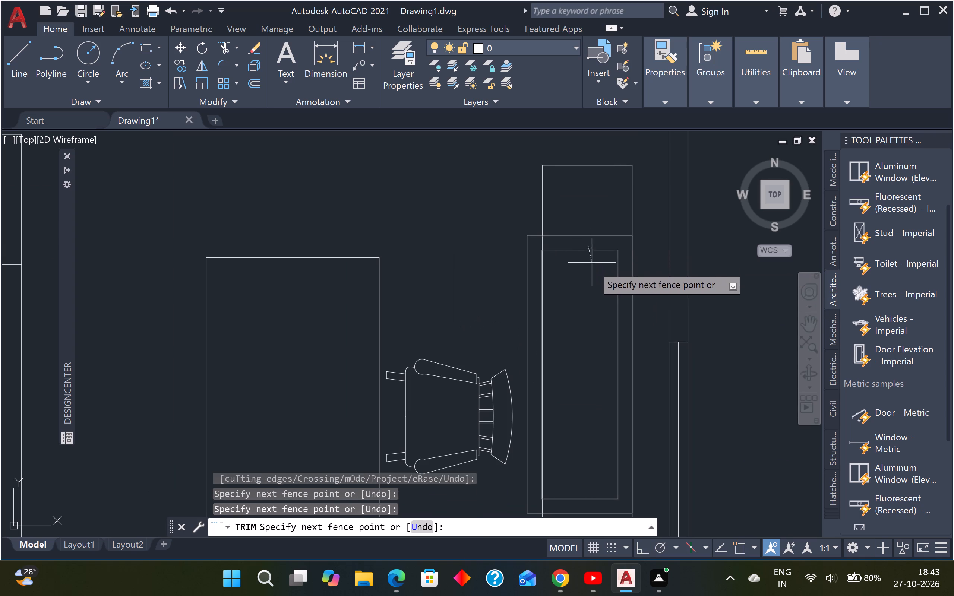
left_click(592, 267)
scroll(544, 293, "up", 3)
left_click(537, 292)
scroll(537, 292, "down", 4)
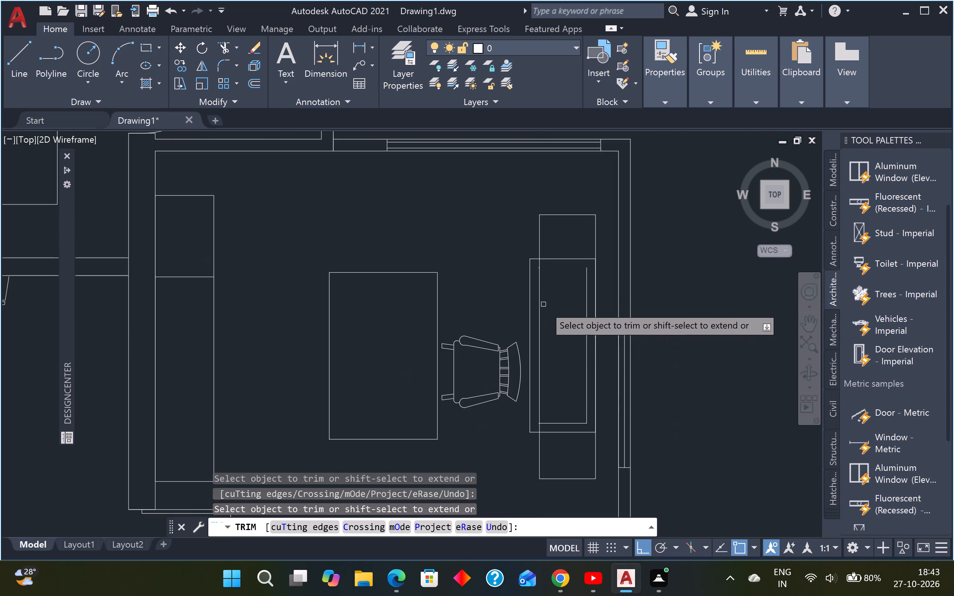
scroll(561, 419, "up", 2)
left_click(552, 431)
scroll(503, 433, "up", 2)
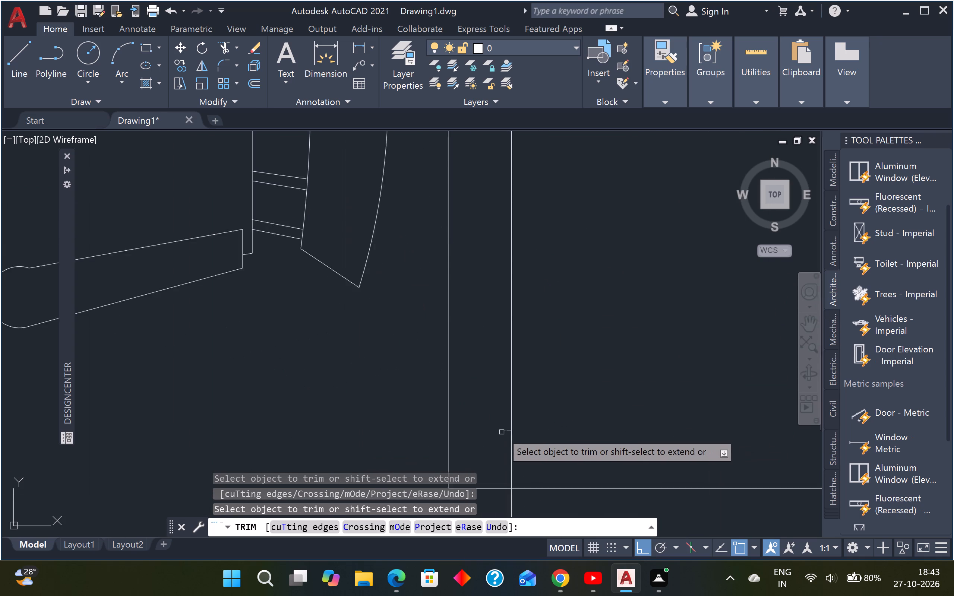
scroll(501, 432, "up", 4)
left_click(524, 427)
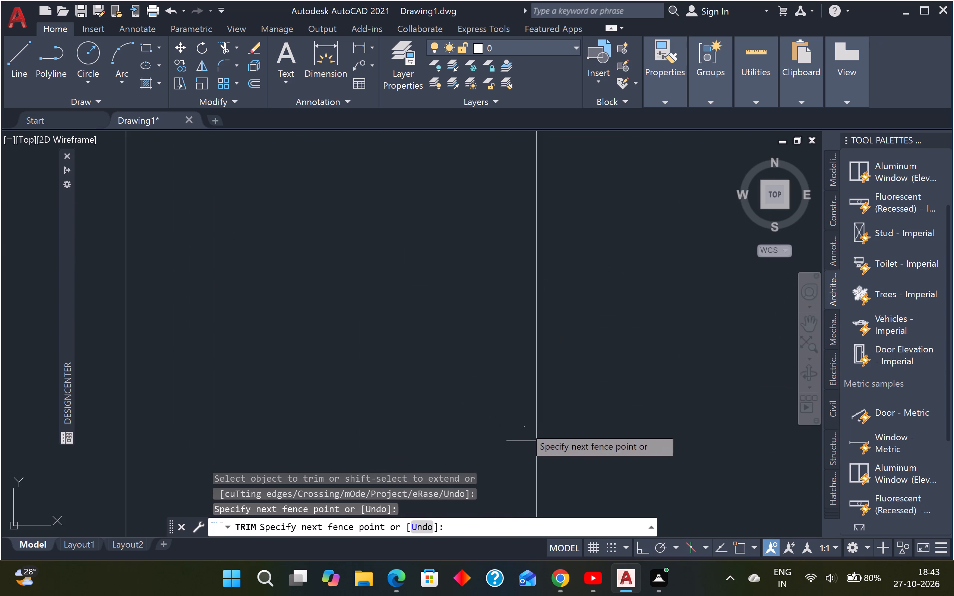
left_click(519, 451)
scroll(528, 418, "down", 6)
middle_click_drag(597, 407, 580, 401)
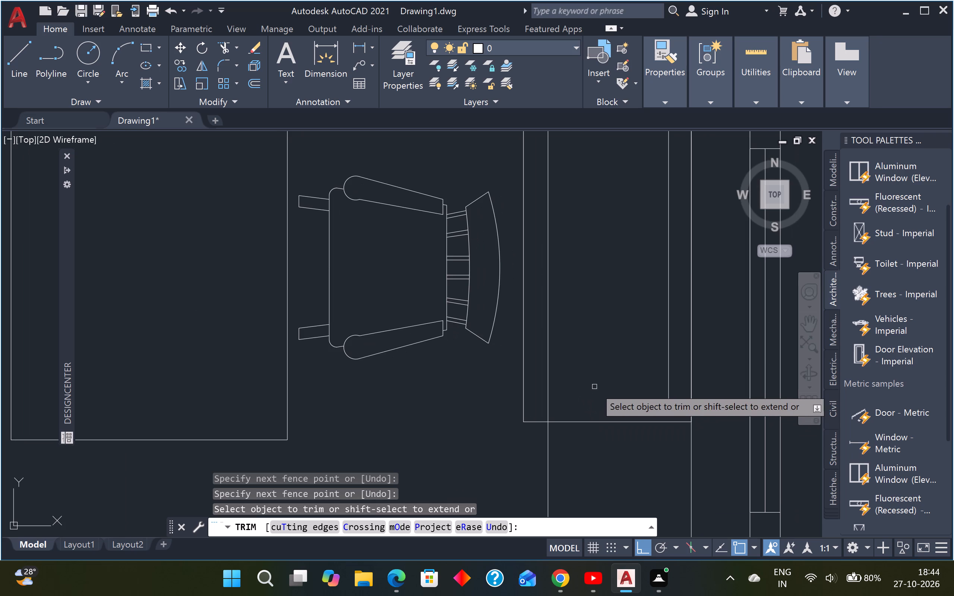
key("Escape")
key("Escape")
Extend the remaining inner line to the north and south edges of the shorter overlapping rectangle.
scroll(623, 372, "down", 2)
type("EX")
key("space")
left_click(641, 377)
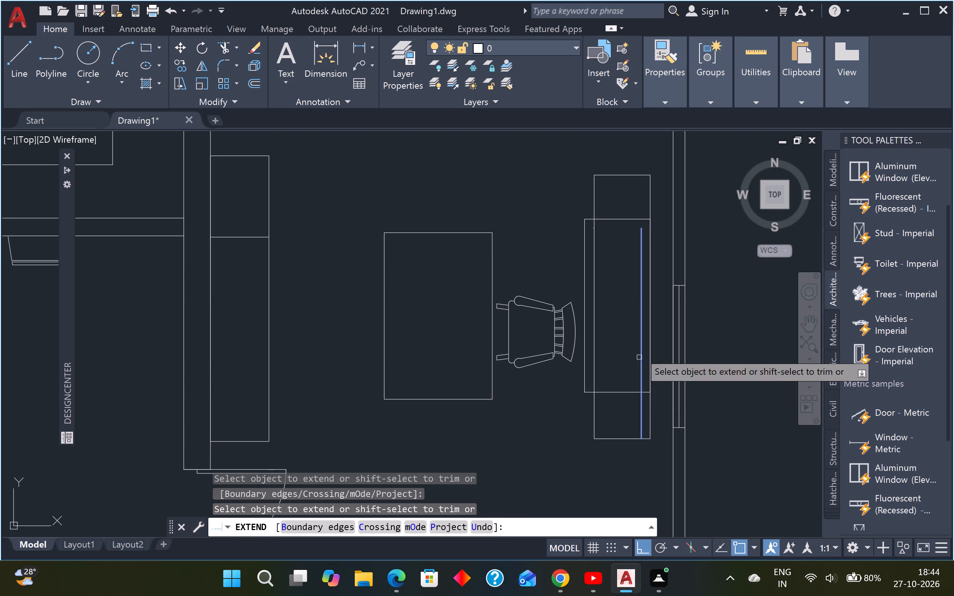
left_click(639, 237)
key("Escape")
key("Escape")
key("Escape")
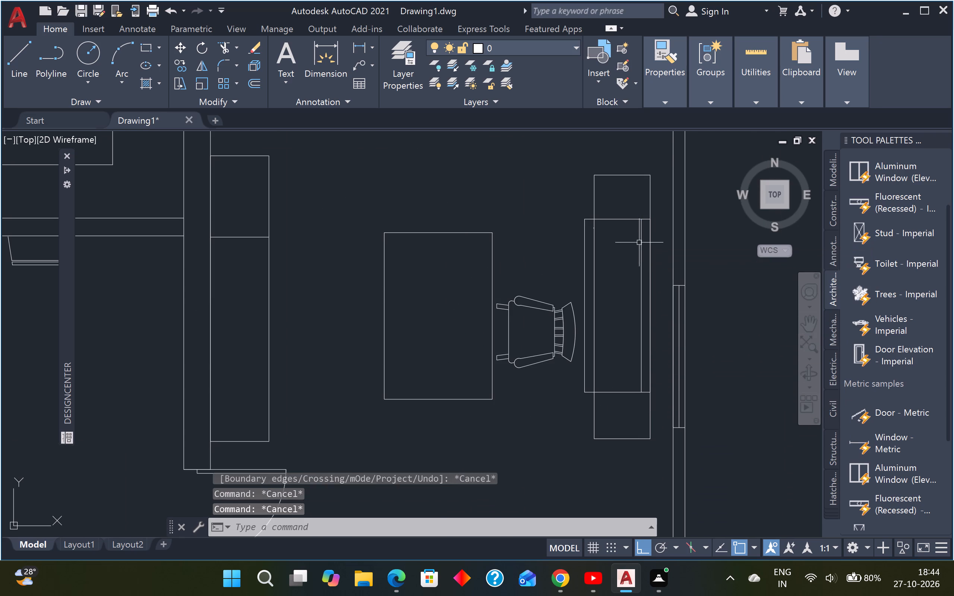
key("Escape")
key("Escape")
Draw a short cross line from the middle of the inner line west to the long rectangle's west edge.
key("l")
key("space")
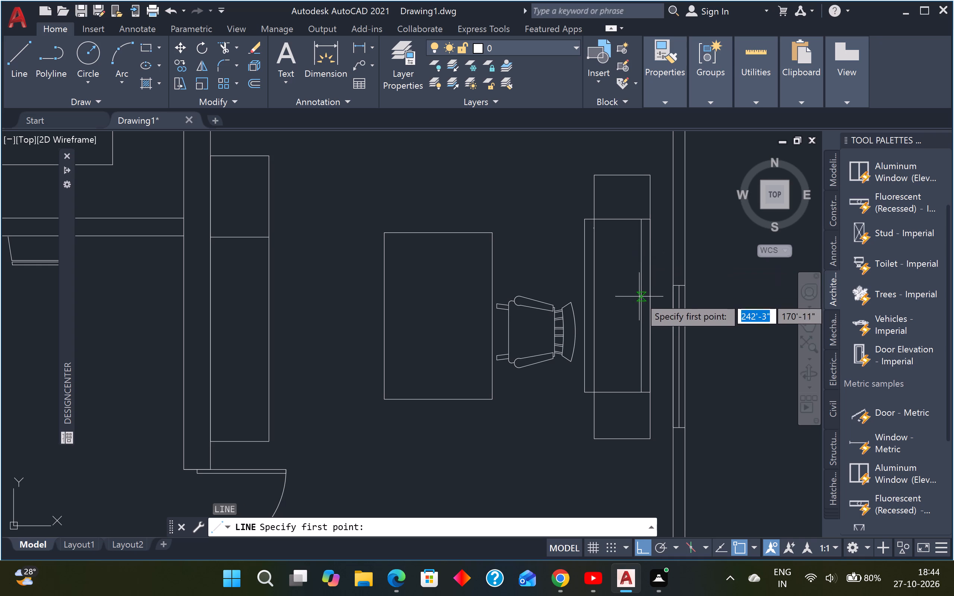
left_click(641, 303)
left_click(591, 308)
key("Escape")
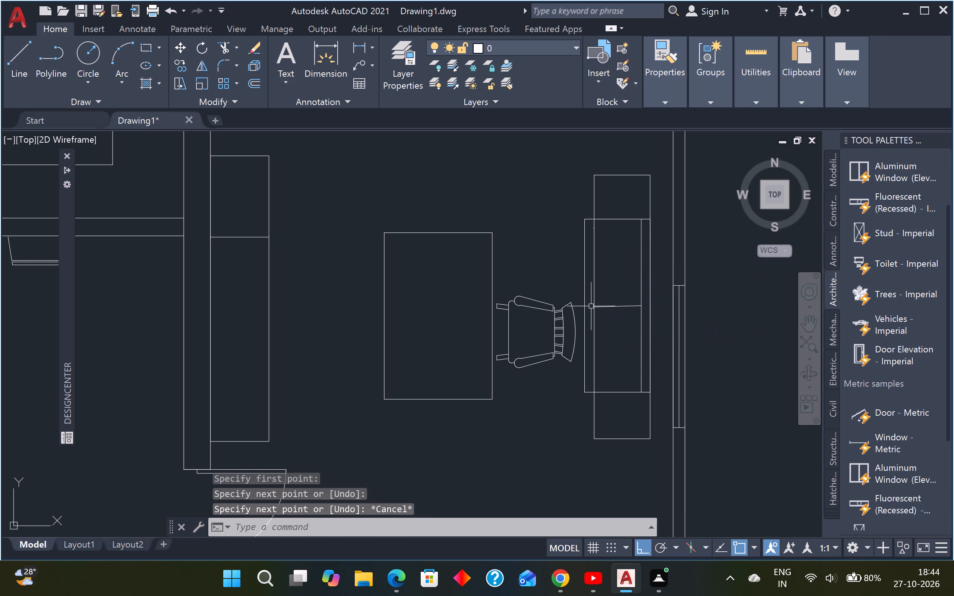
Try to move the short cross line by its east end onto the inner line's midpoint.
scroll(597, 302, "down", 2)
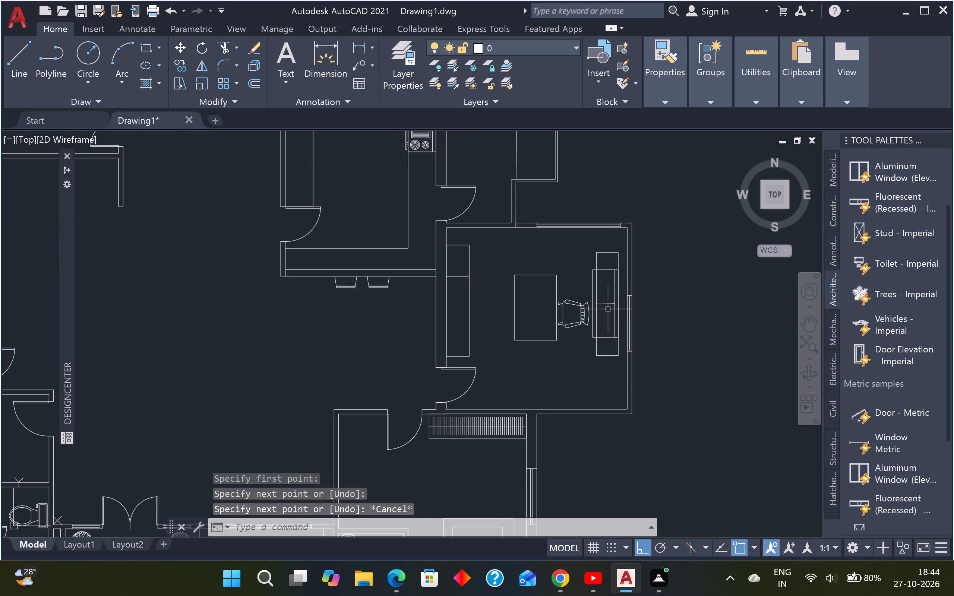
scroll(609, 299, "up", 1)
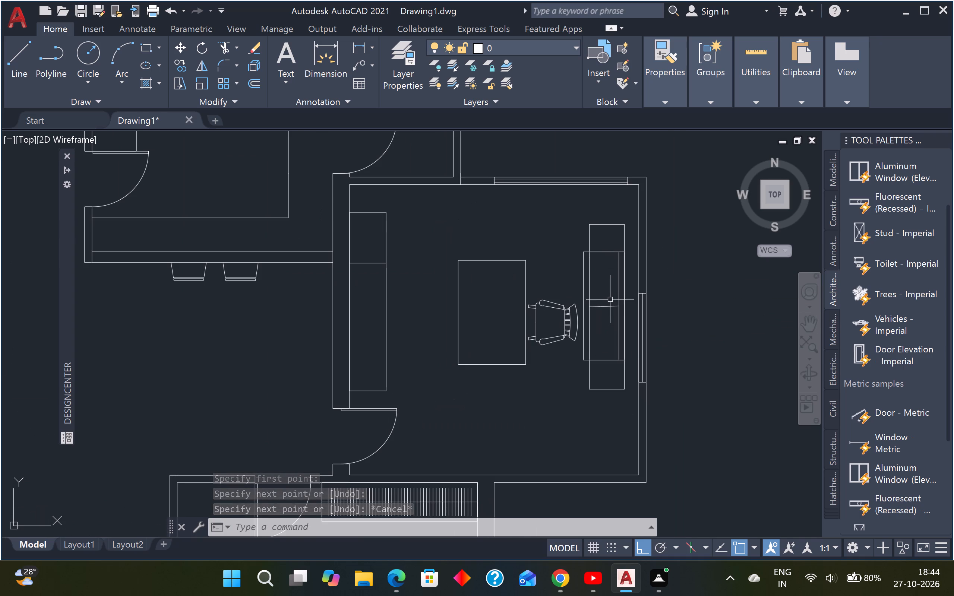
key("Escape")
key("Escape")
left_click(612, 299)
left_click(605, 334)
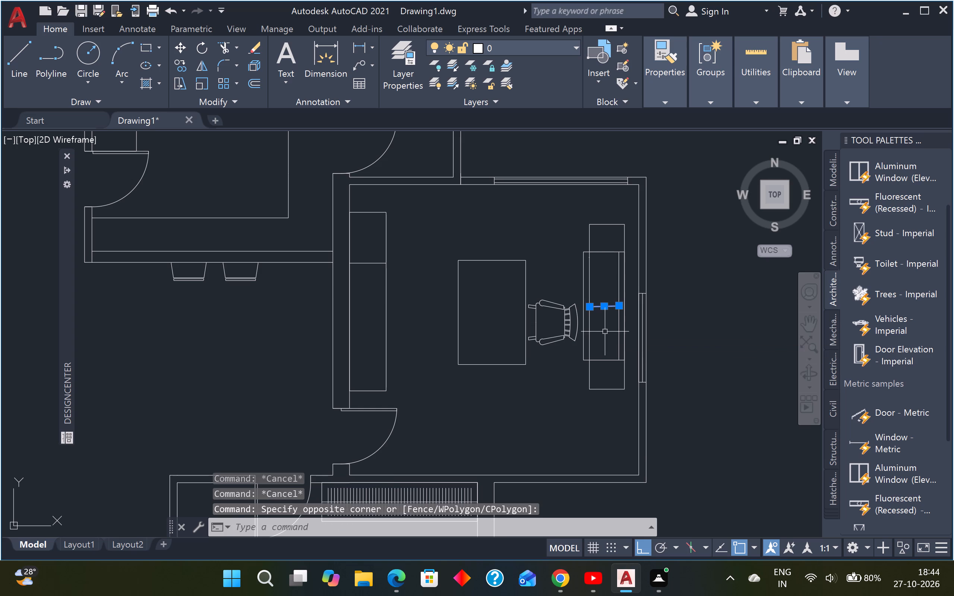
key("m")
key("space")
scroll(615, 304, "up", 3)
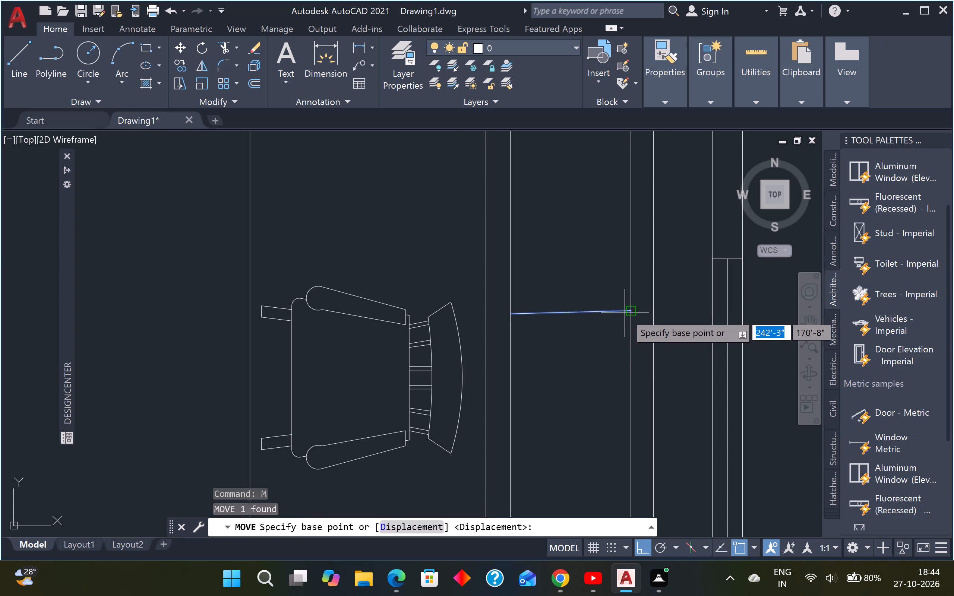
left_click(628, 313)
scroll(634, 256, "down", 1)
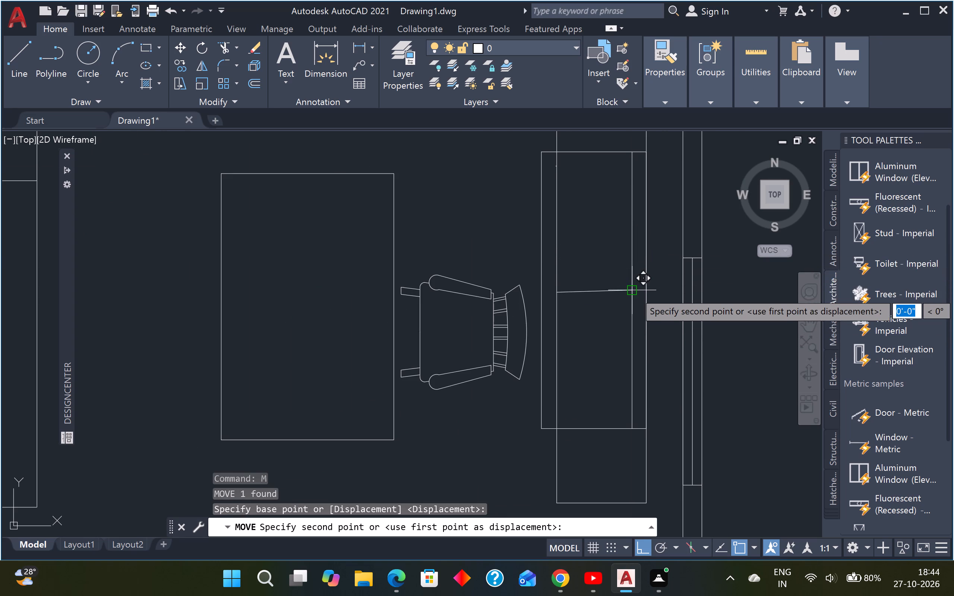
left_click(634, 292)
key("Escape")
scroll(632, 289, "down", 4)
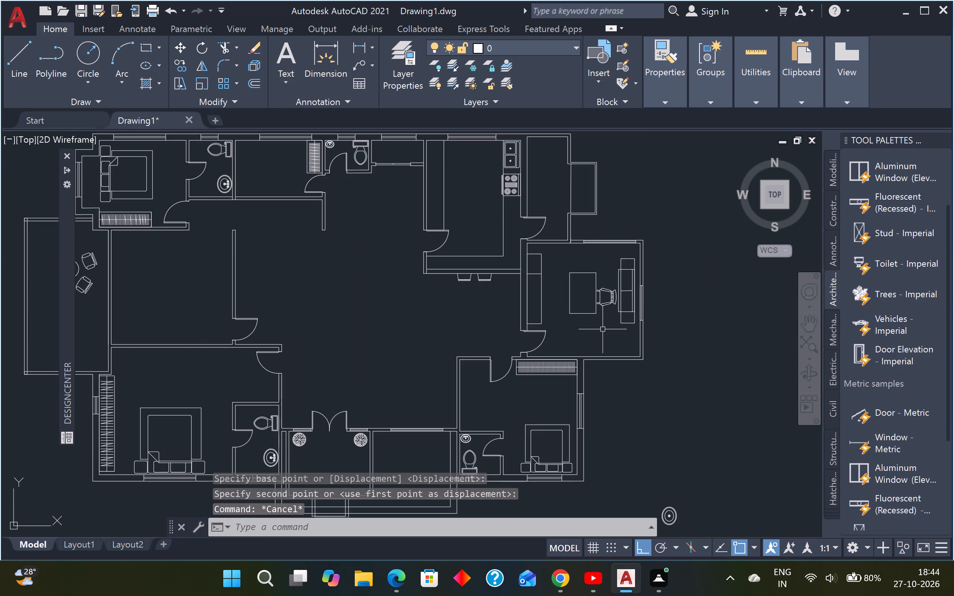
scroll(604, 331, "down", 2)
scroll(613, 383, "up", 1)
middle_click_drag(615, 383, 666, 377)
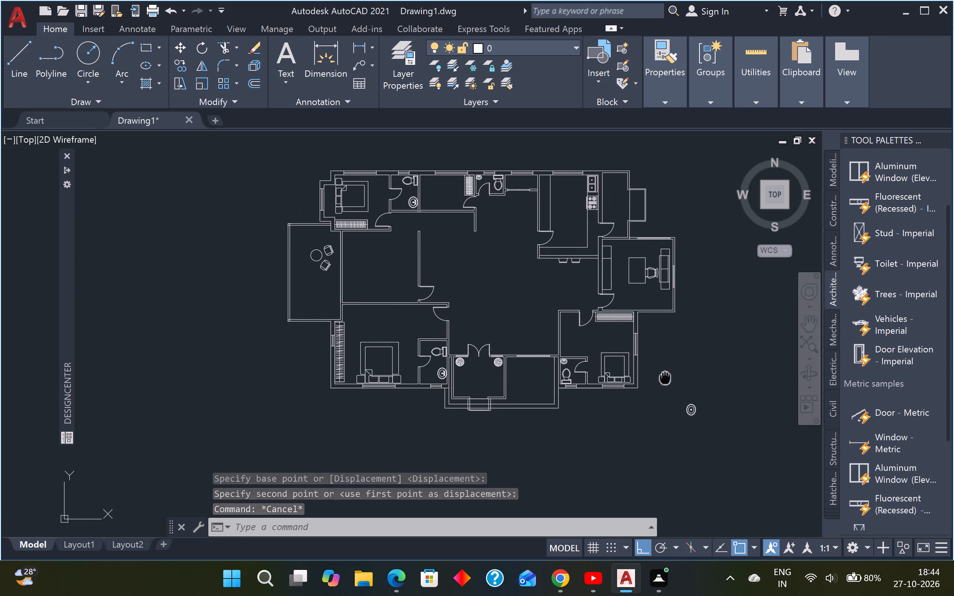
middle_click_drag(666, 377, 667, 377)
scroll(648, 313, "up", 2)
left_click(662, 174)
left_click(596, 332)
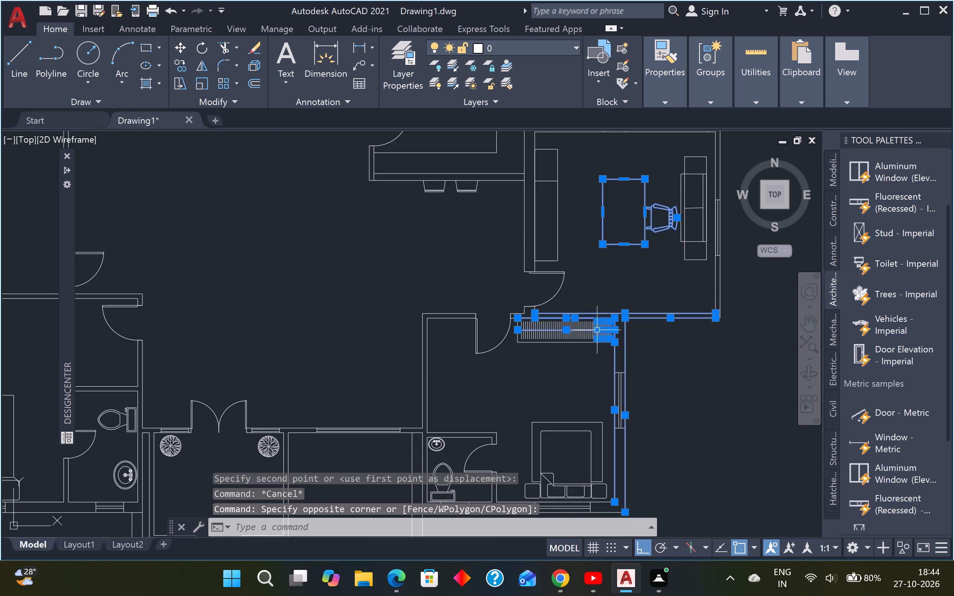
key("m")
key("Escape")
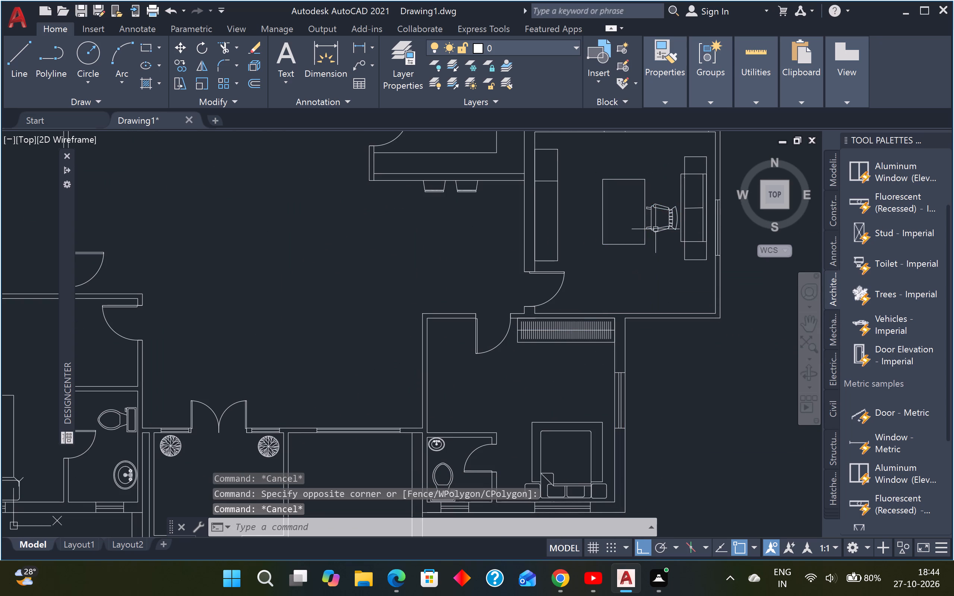
Move the table and chair in the east room slightly north.
left_click_drag(670, 164, 666, 169)
left_click(605, 283)
type("M")
key("space")
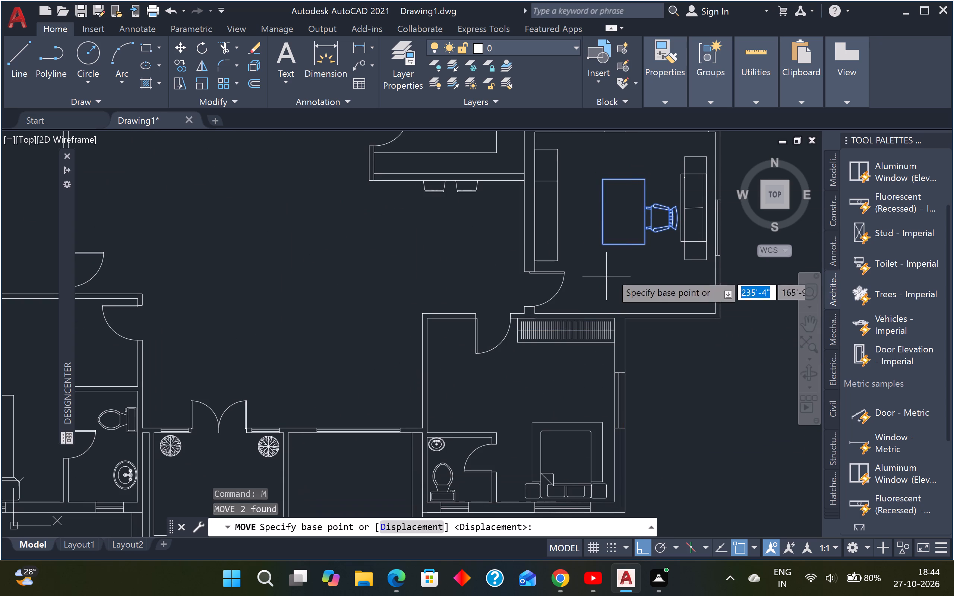
left_click(634, 221)
left_click(632, 210)
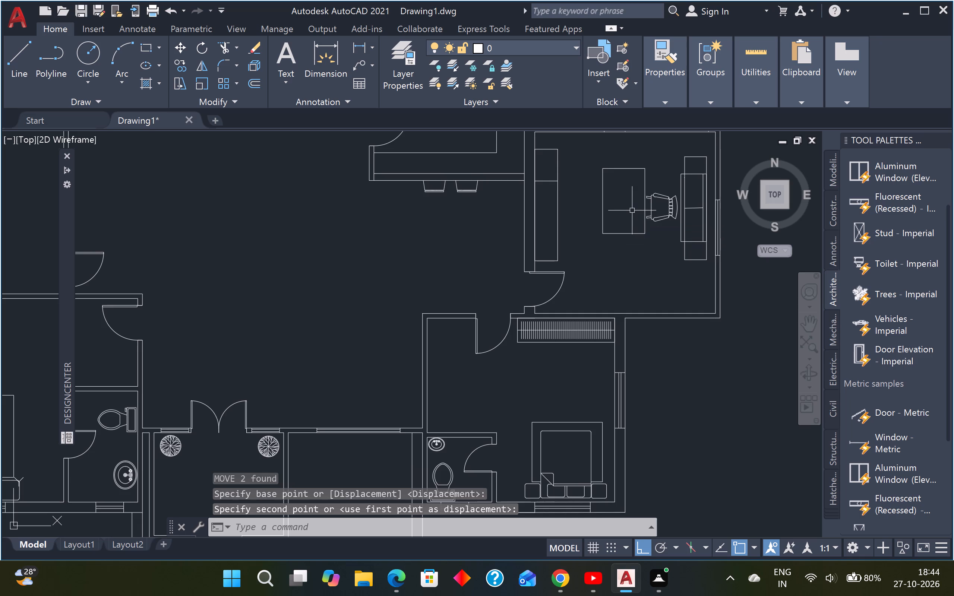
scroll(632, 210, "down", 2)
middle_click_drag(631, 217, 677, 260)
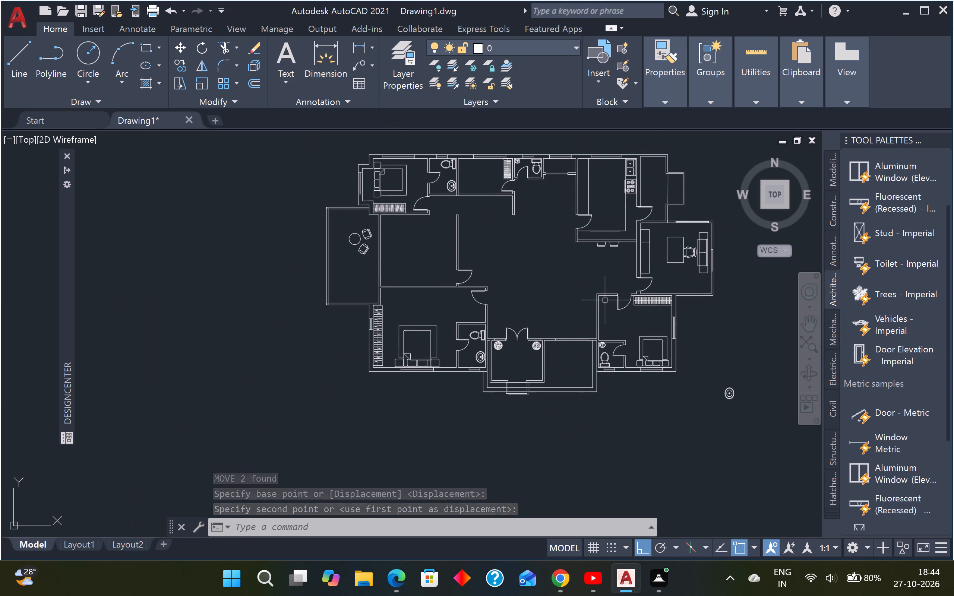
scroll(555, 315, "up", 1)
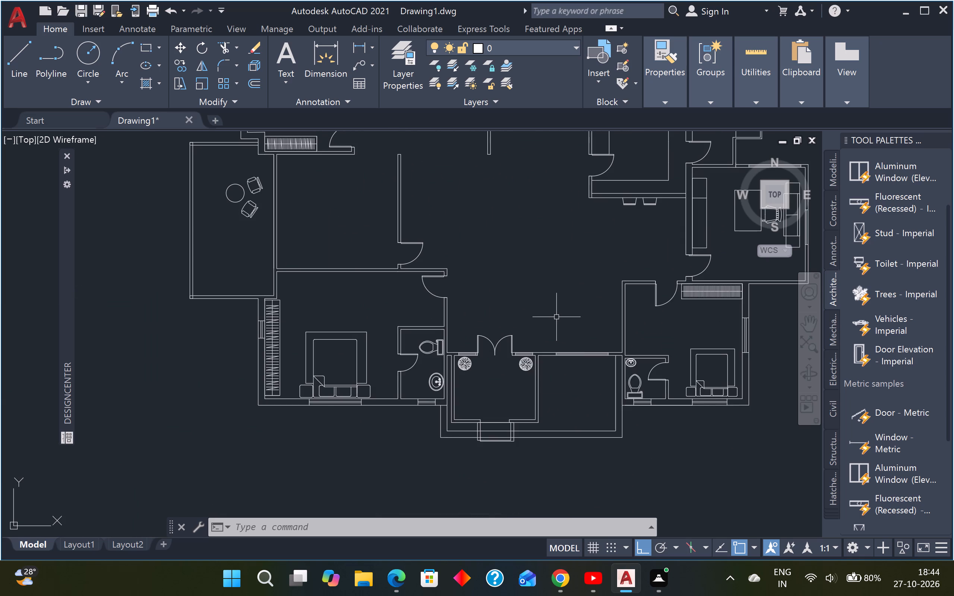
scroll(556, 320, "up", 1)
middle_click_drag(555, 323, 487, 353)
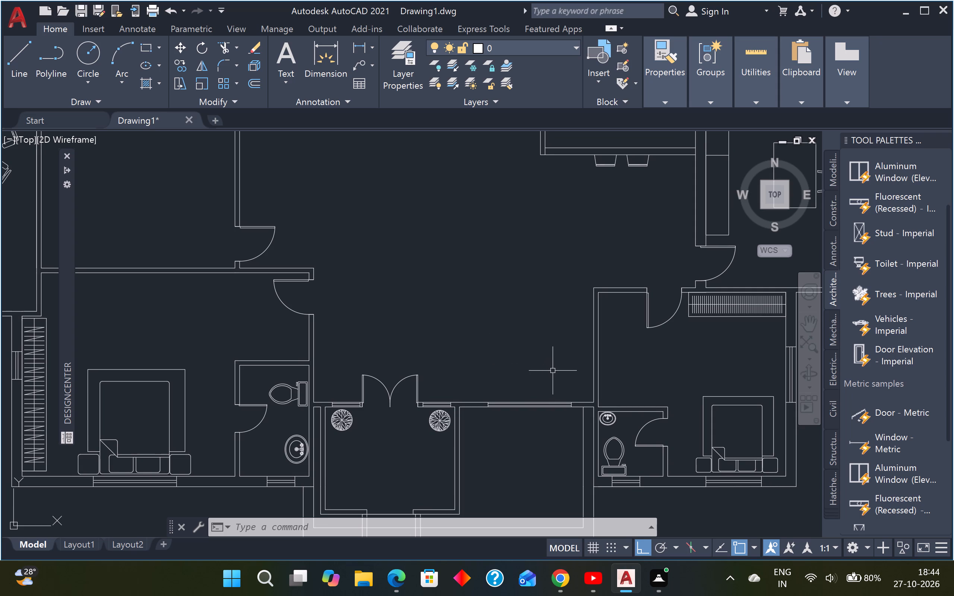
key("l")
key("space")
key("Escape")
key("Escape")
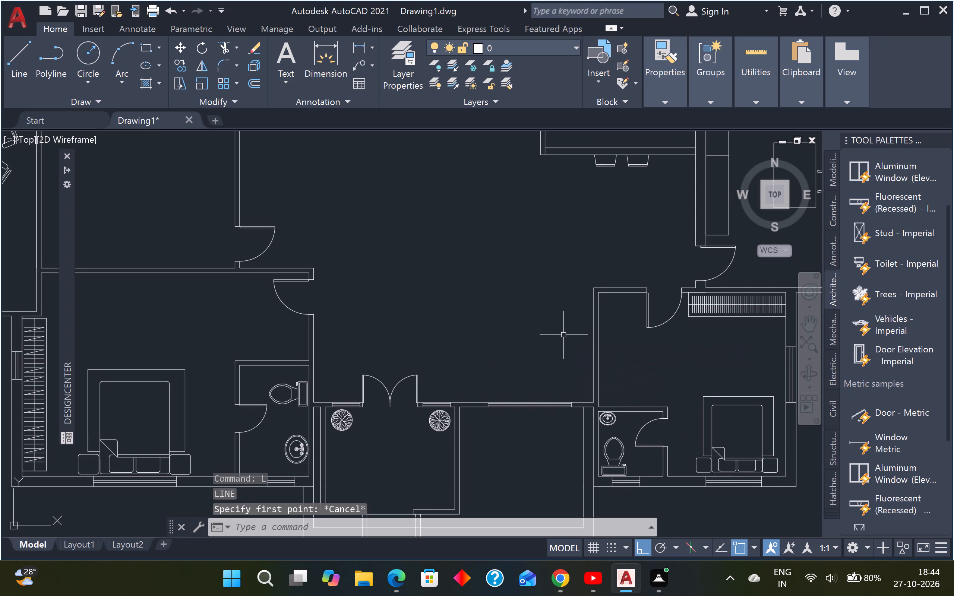
Draw a narrow north-south rectangle about 5'-2" long in the central hall, just west of the southeast bedroom wall.
type("REC")
key("space")
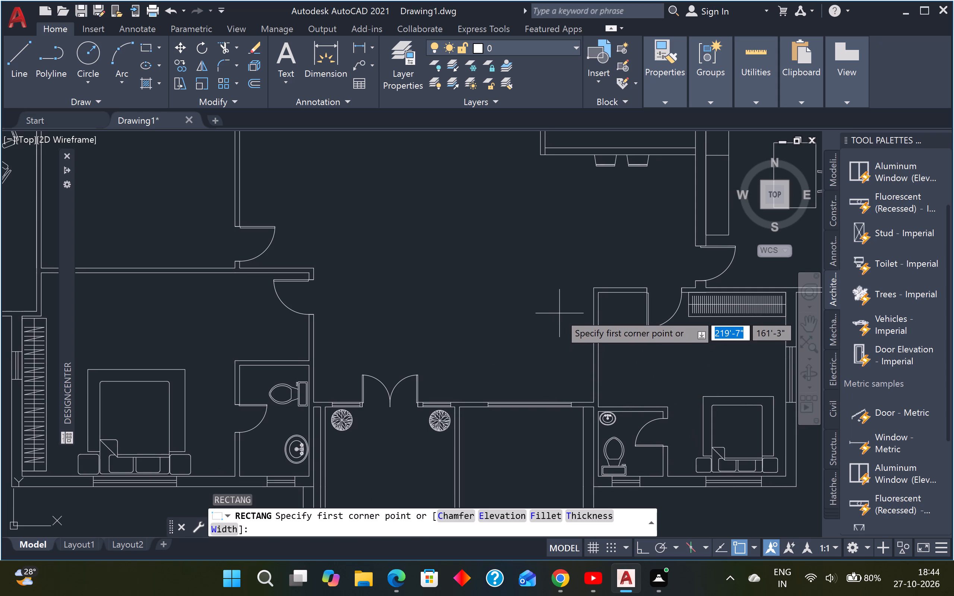
left_click(571, 314)
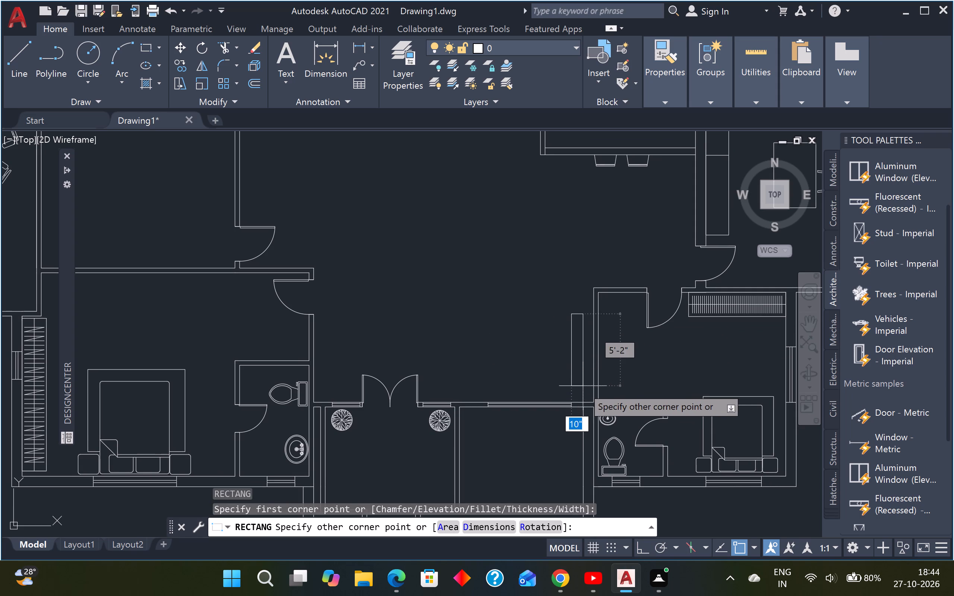
left_click(579, 386)
scroll(578, 375, "up", 2)
Draw a smaller rectangle about 2" wide and 4' long inside the narrow hall rectangle.
key("r")
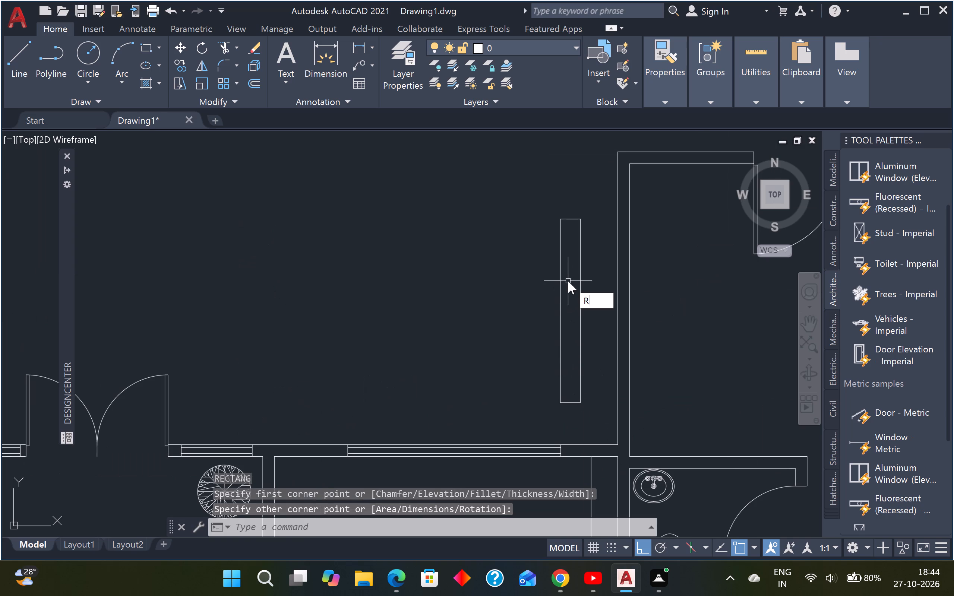
key("e")
key("c")
key("space")
scroll(565, 248, "up", 2)
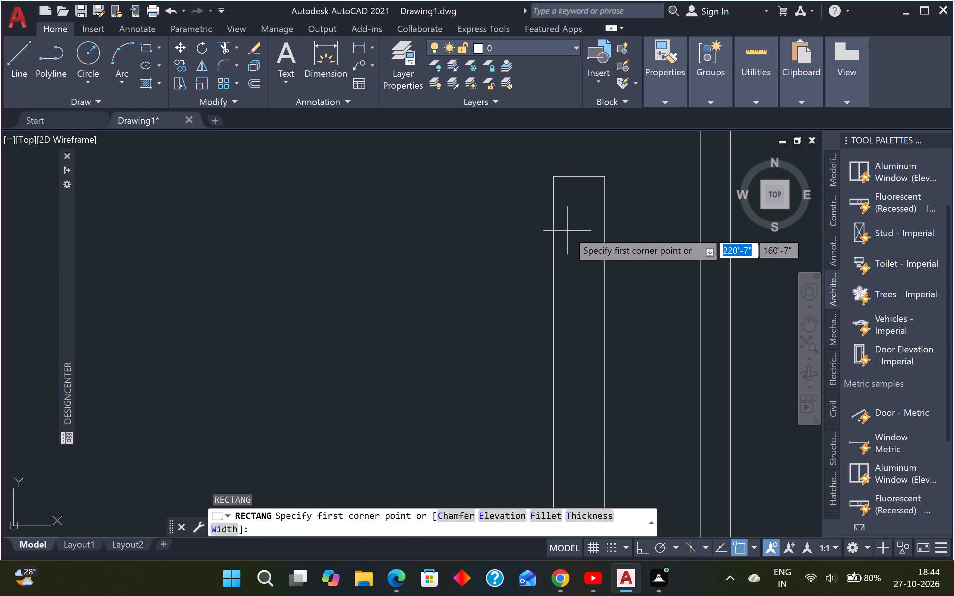
left_click(568, 227)
scroll(585, 377, "down", 2)
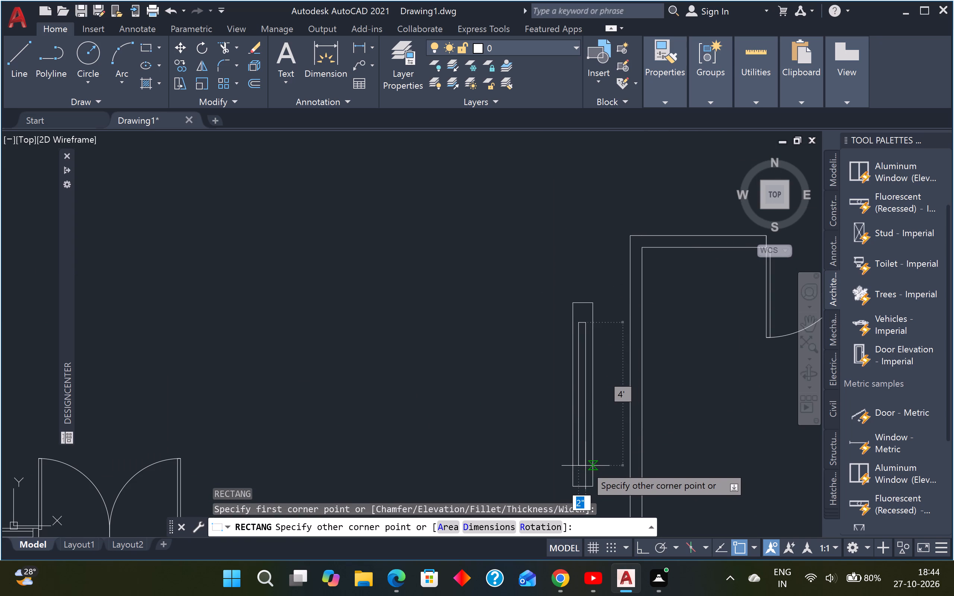
left_click(585, 465)
key("Escape")
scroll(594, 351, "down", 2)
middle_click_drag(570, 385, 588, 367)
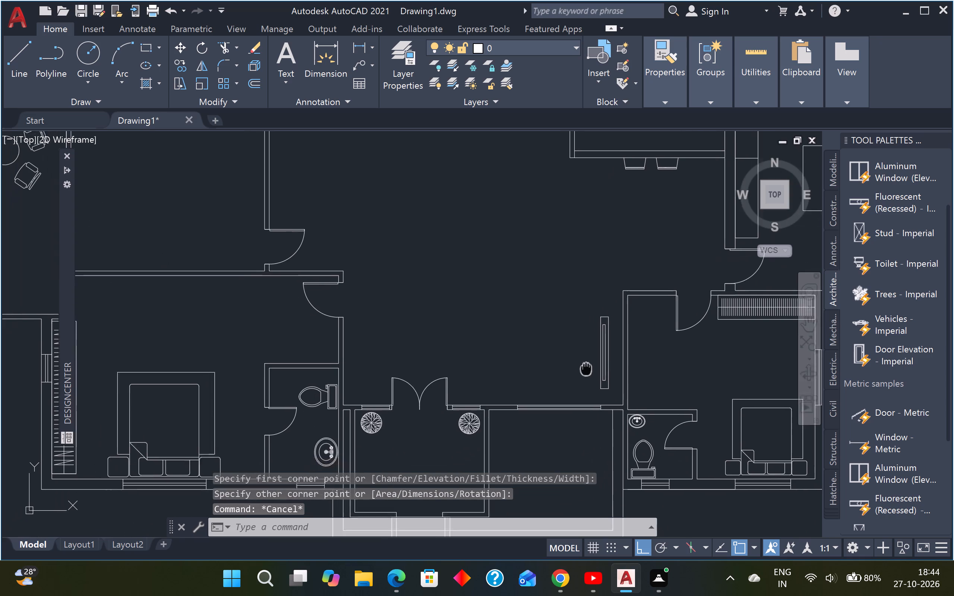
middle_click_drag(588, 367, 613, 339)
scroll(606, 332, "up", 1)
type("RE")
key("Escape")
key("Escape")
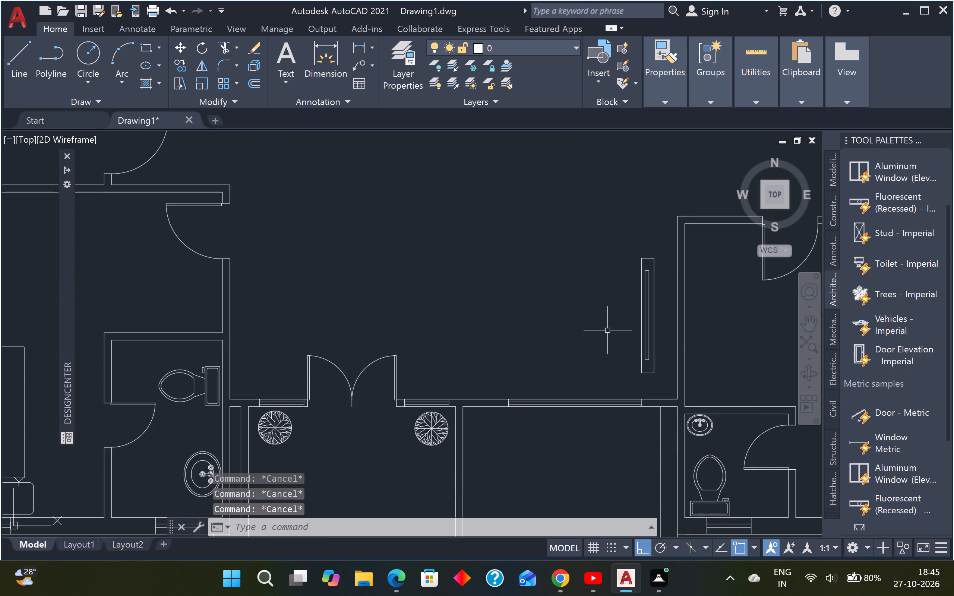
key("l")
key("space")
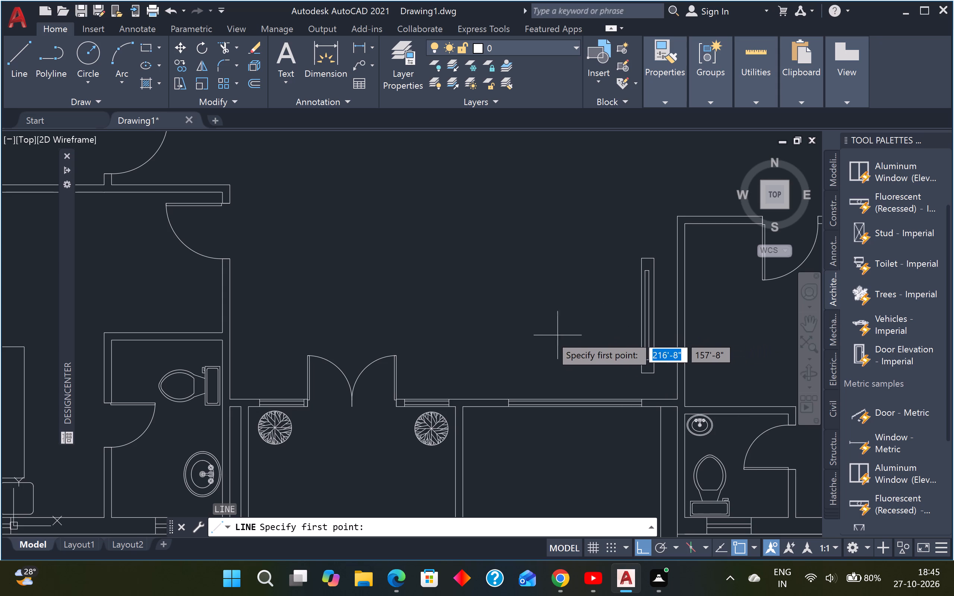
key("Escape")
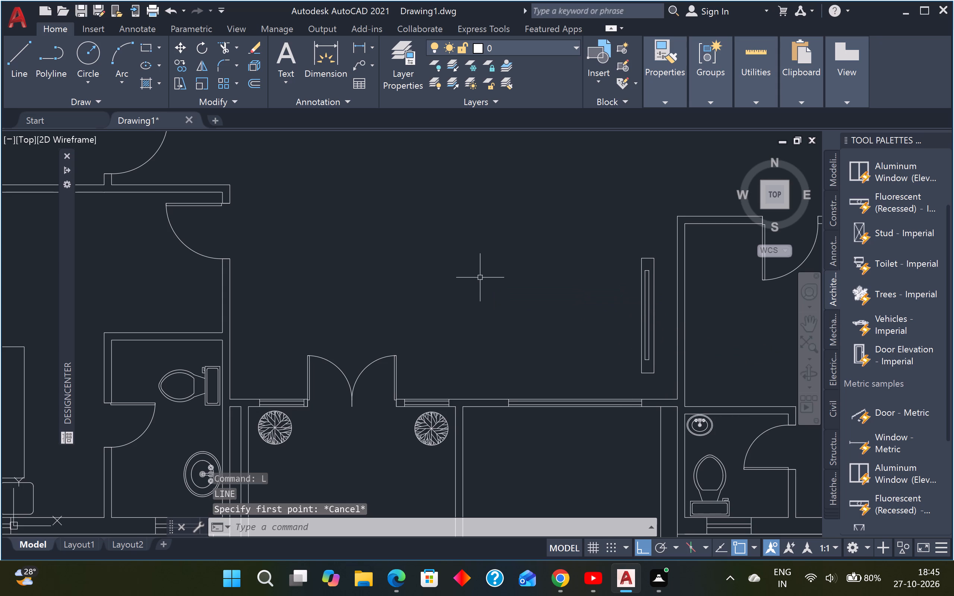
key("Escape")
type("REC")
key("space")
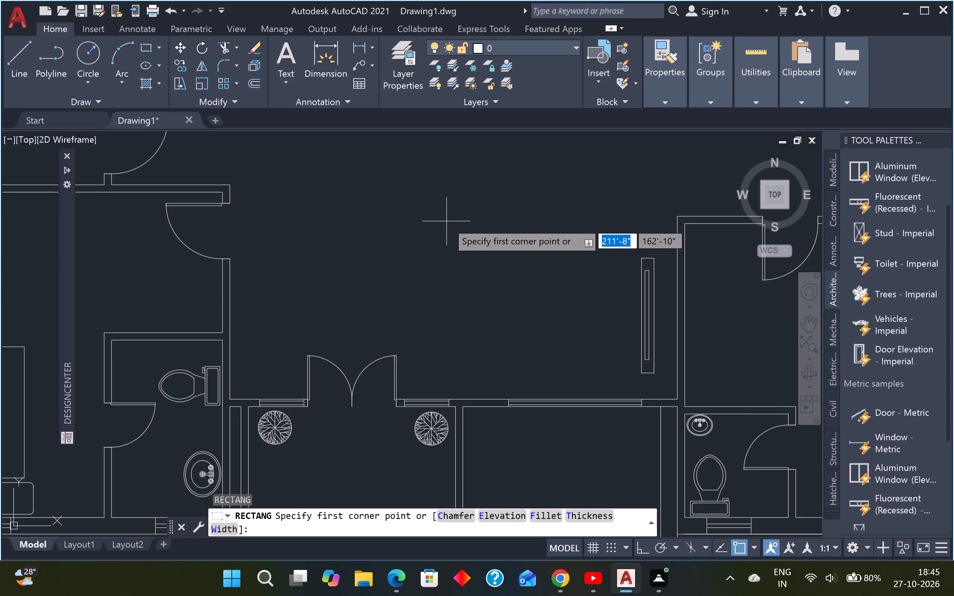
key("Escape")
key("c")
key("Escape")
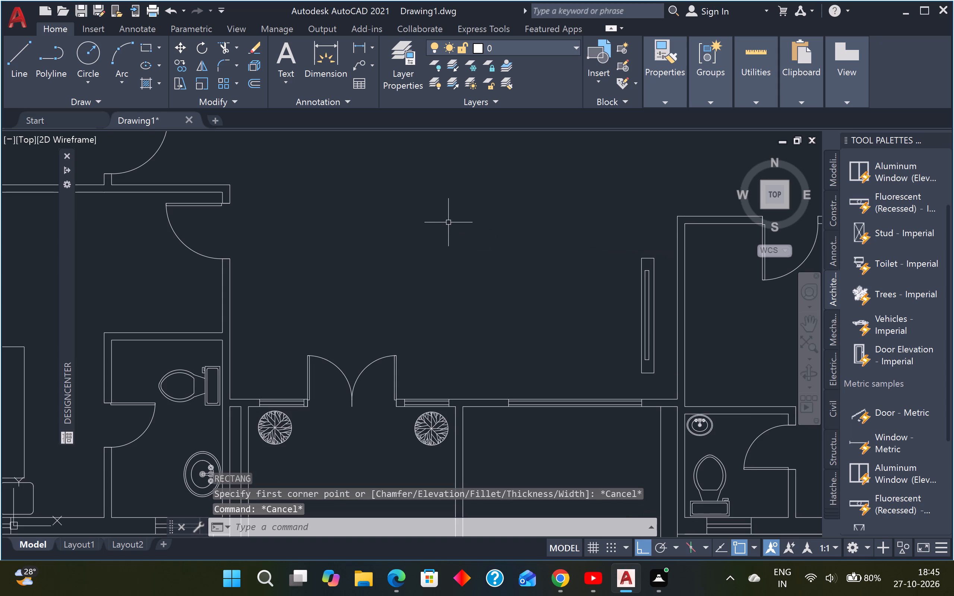
Draw the sofa's outer outline in the central hall with lines 2'6" north, 6'6" east and 2'6" south.
type("L")
key("space")
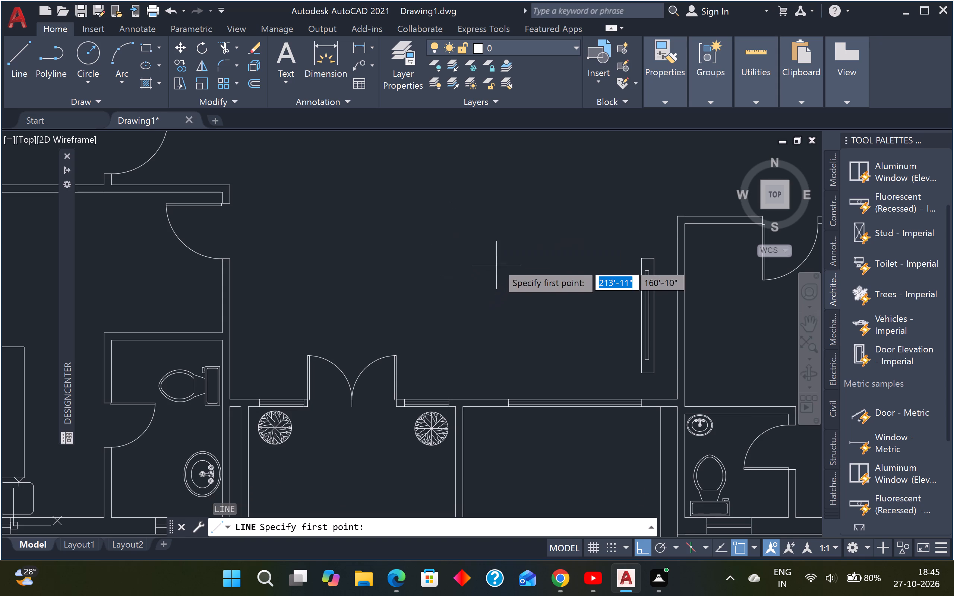
left_click(481, 288)
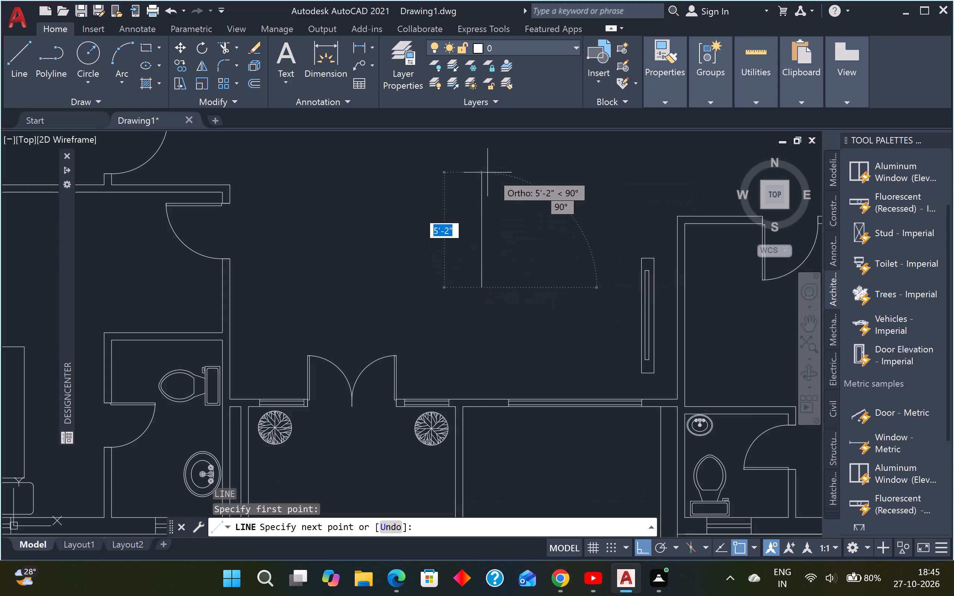
type("2'")
type("6\"")
key("Return")
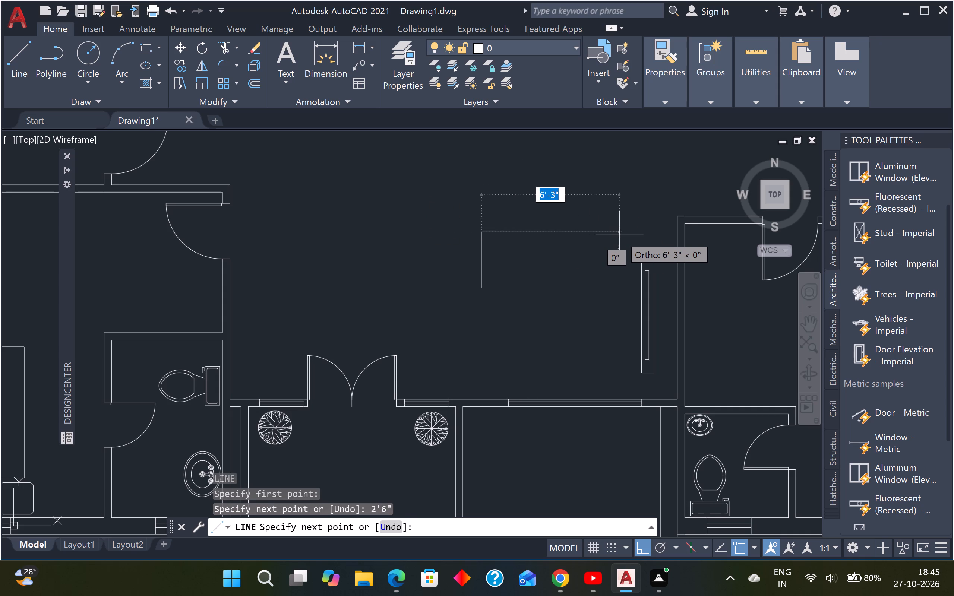
type("6'")
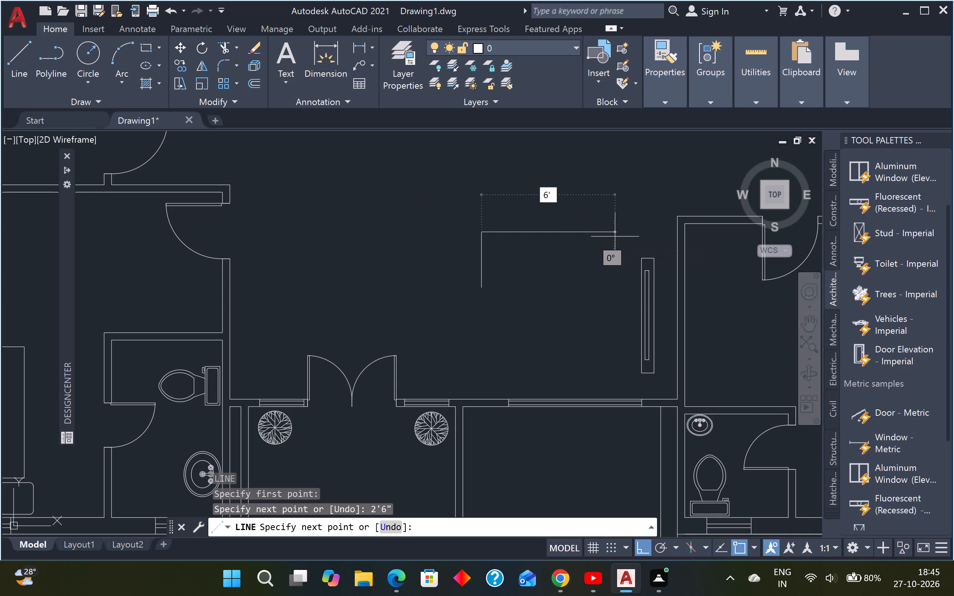
type("6\"")
key("Return")
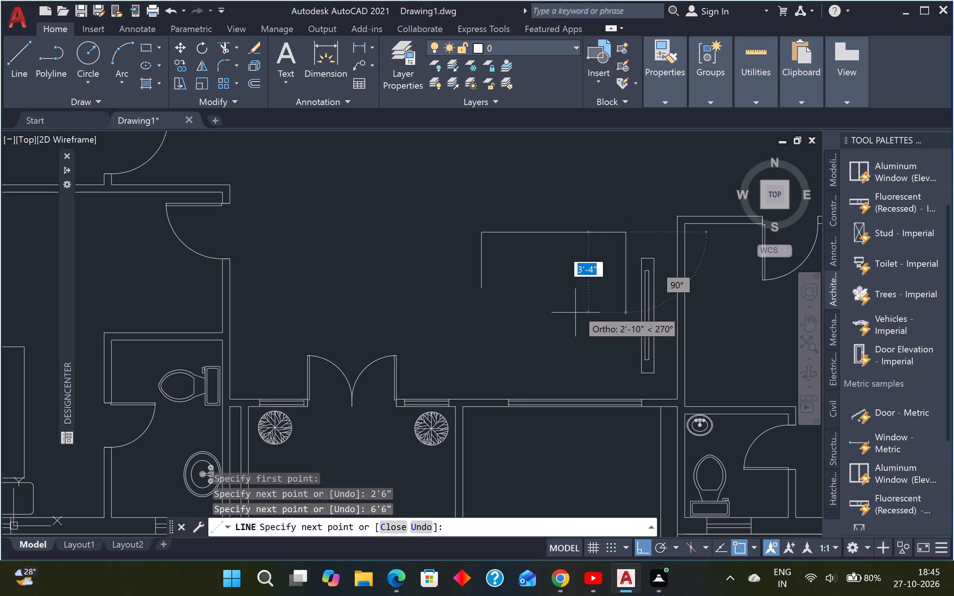
type("2'")
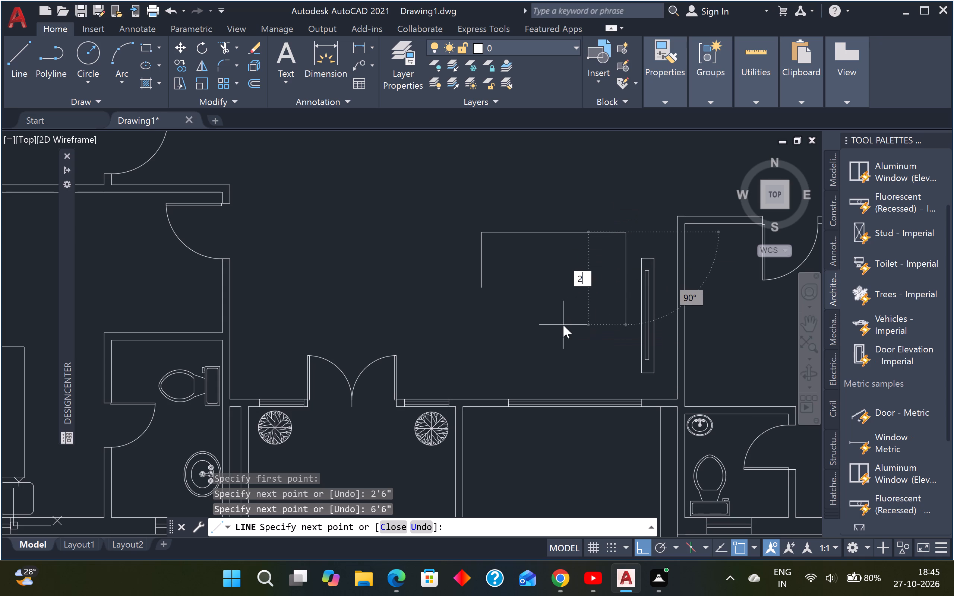
type("6\"")
key("Return")
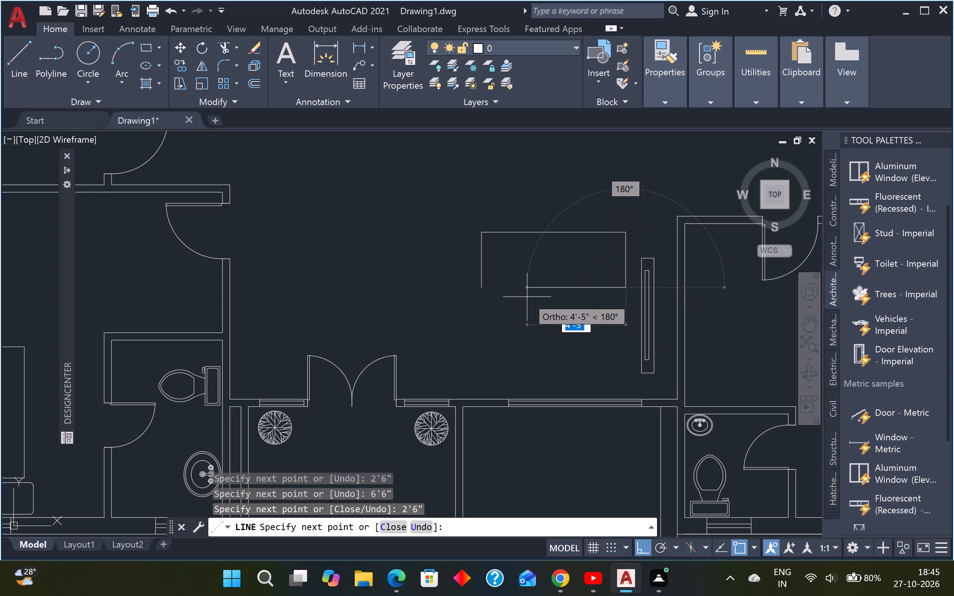
Continue the sofa outline 6" west, 2' north, 5'6" west and about 2' south, closing the west arm at the starting point.
key("6")
key("shift+quotedbl")
key("Return")
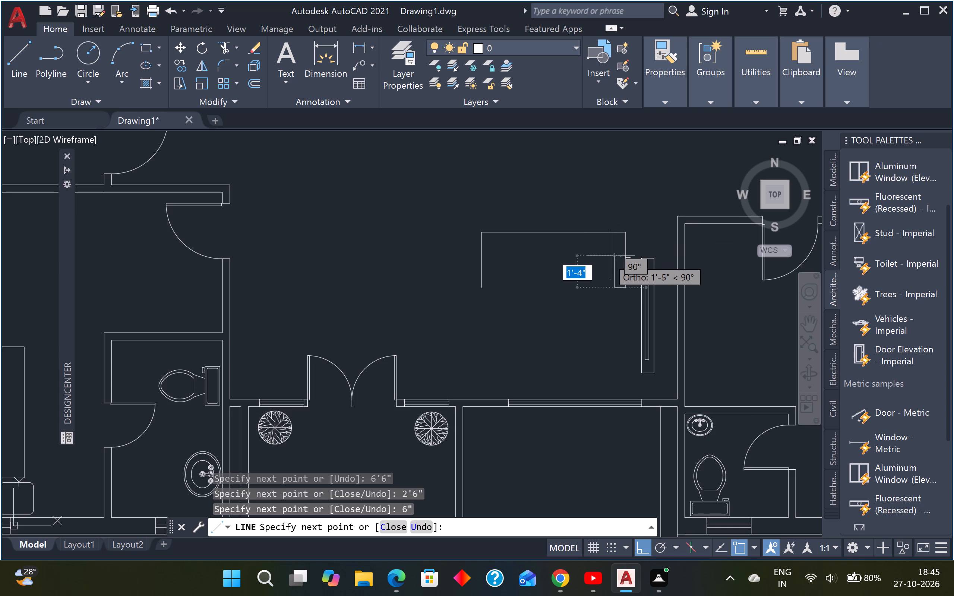
type("2'")
key("Return")
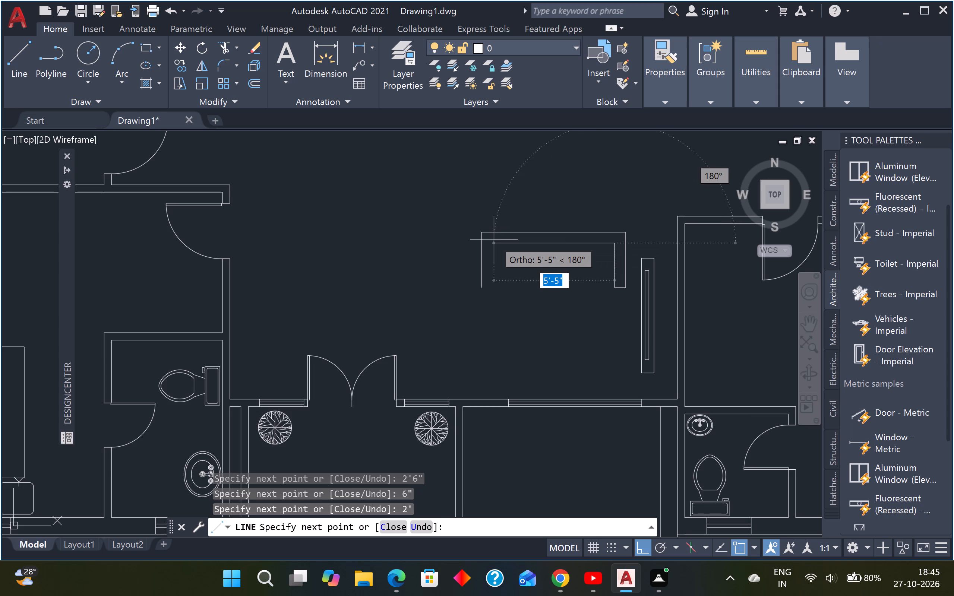
type("5'")
type("6\"")
key("Return")
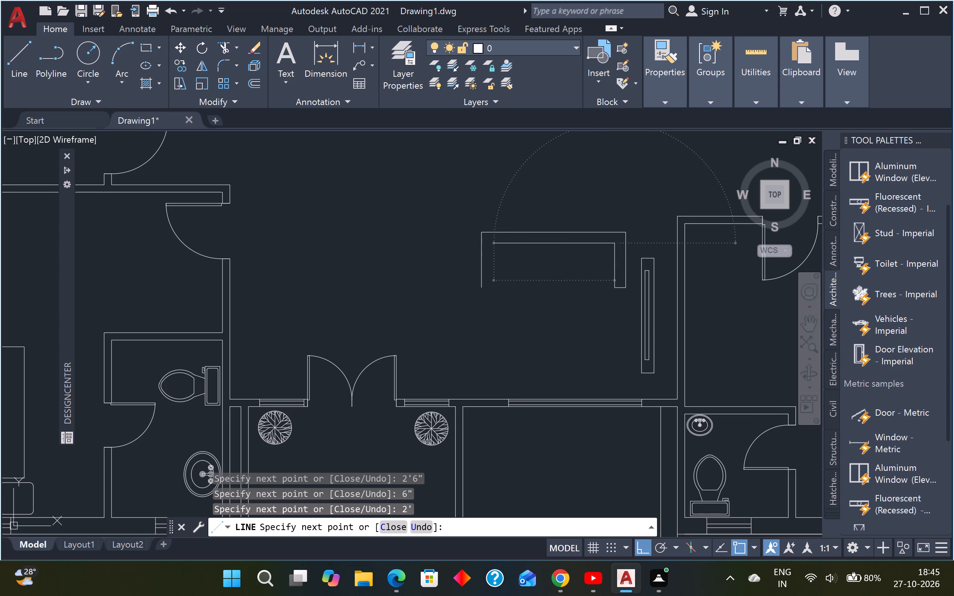
scroll(495, 274, "up", 1)
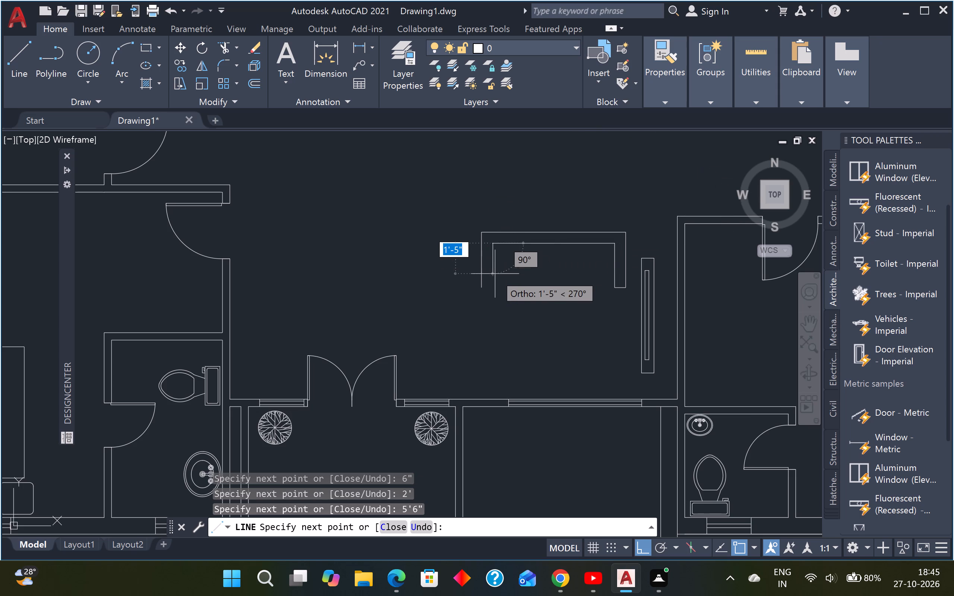
scroll(495, 274, "up", 1)
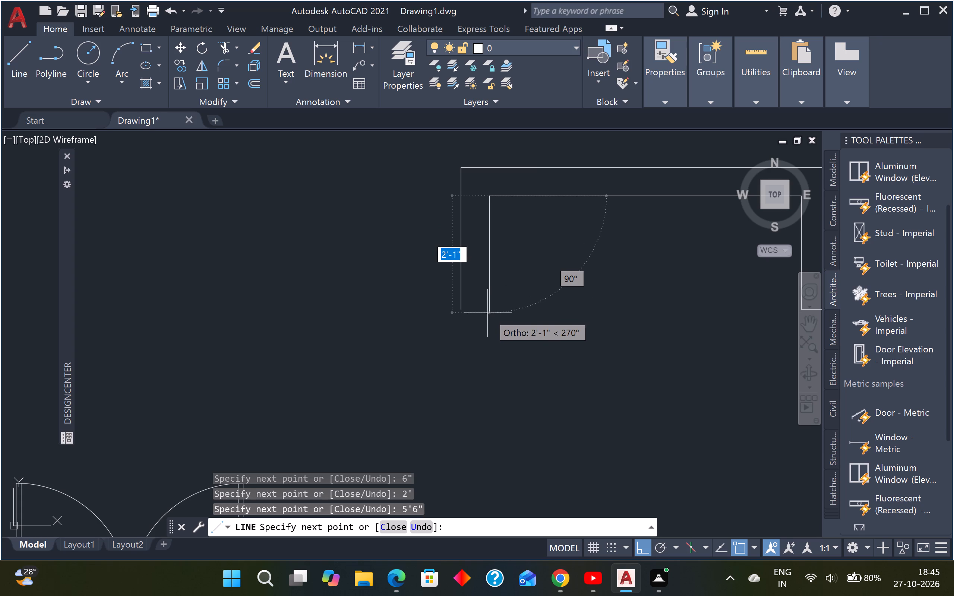
left_click(487, 307)
left_click(462, 310)
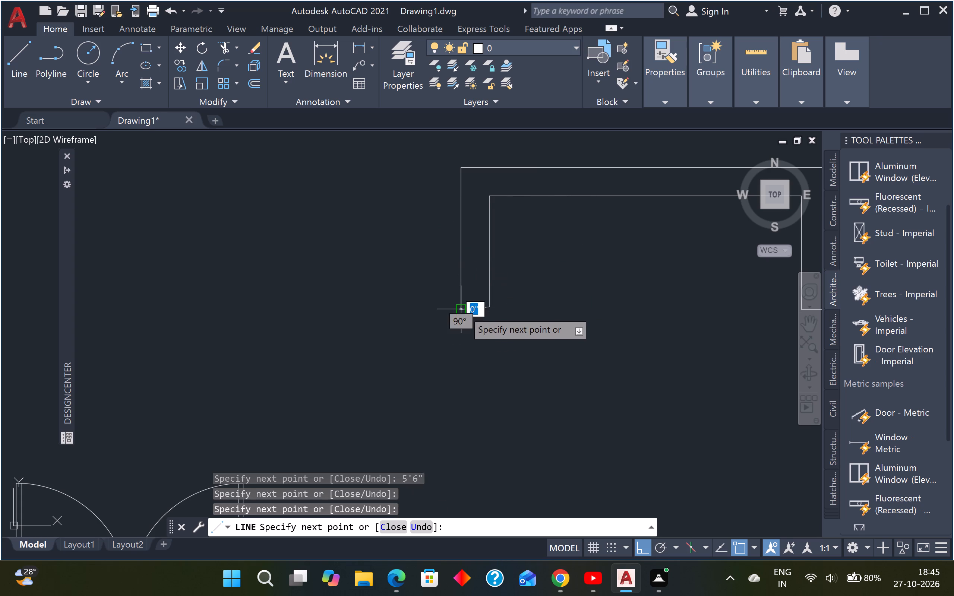
key("Escape")
Draw a seat cushion rectangle about 1'-6" square in the sofa's inner northeast corner.
scroll(487, 302, "down", 3)
middle_click_drag(509, 301, 449, 284)
scroll(466, 281, "up", 1)
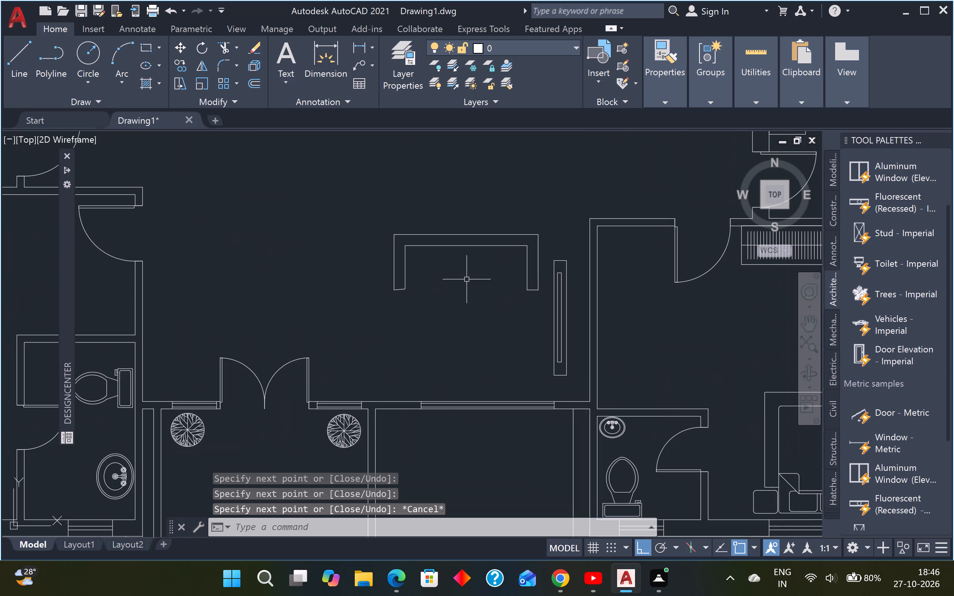
type("REC")
key("space")
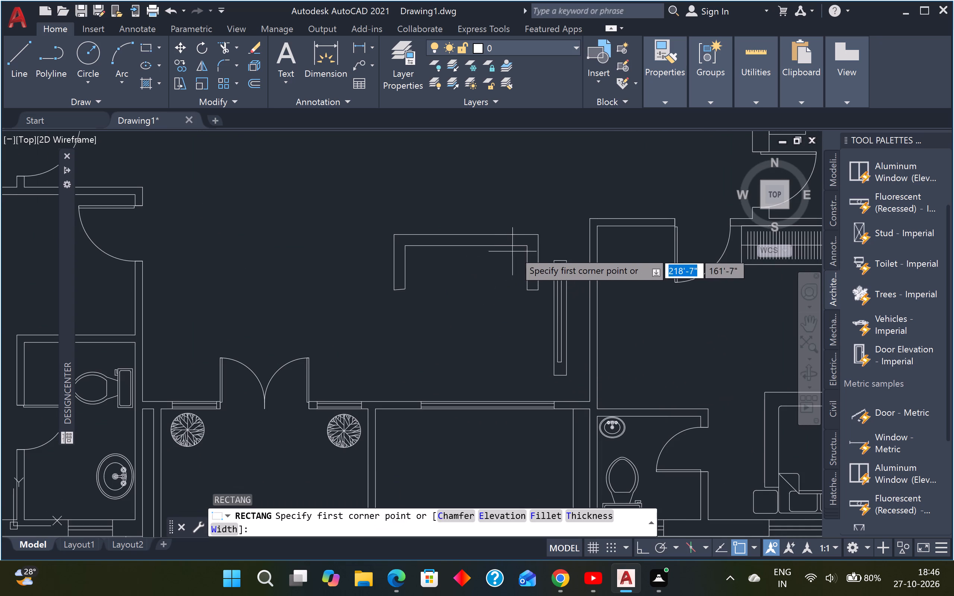
left_click(526, 247)
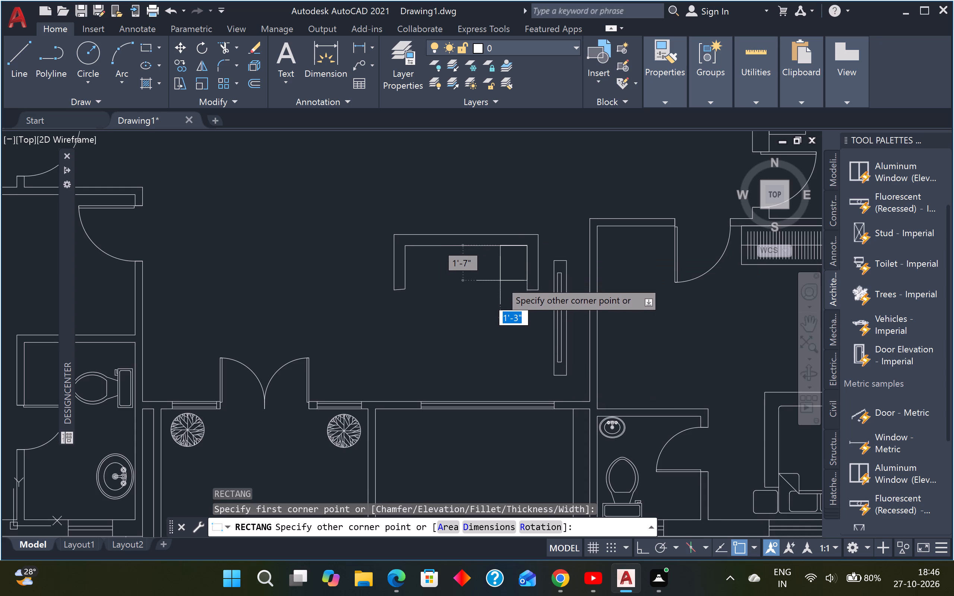
scroll(498, 278, "up", 2)
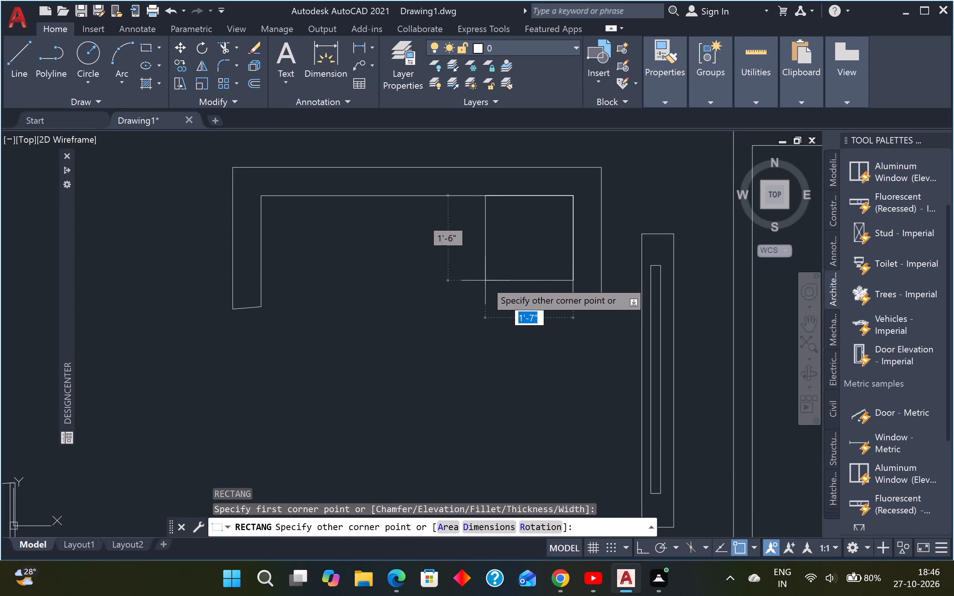
left_click(488, 280)
Copy the seat cushion westward three times along the sofa back, fitting the last copy against the west arm.
left_click(498, 263)
left_click(483, 283)
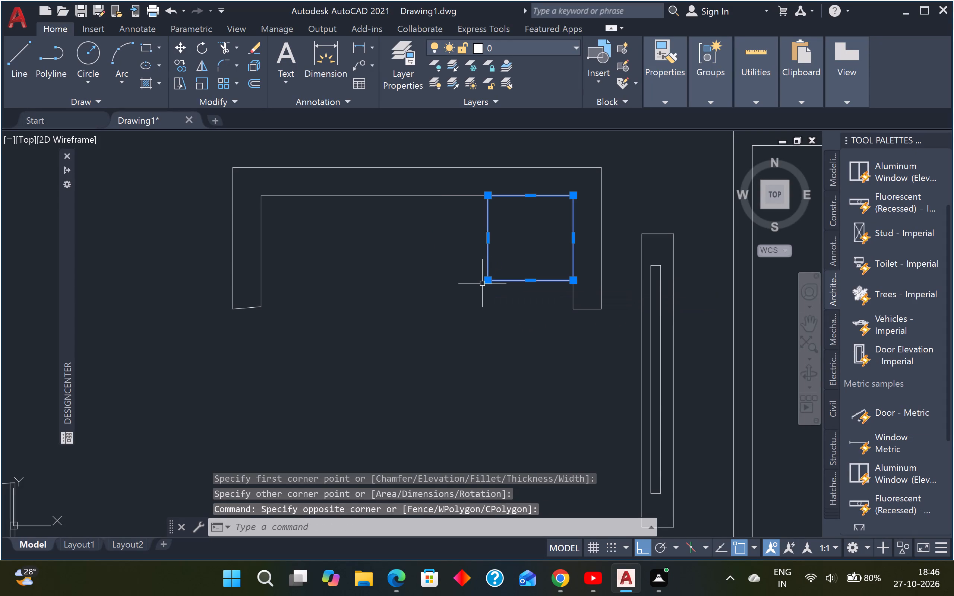
key("c")
key("o")
key("Return")
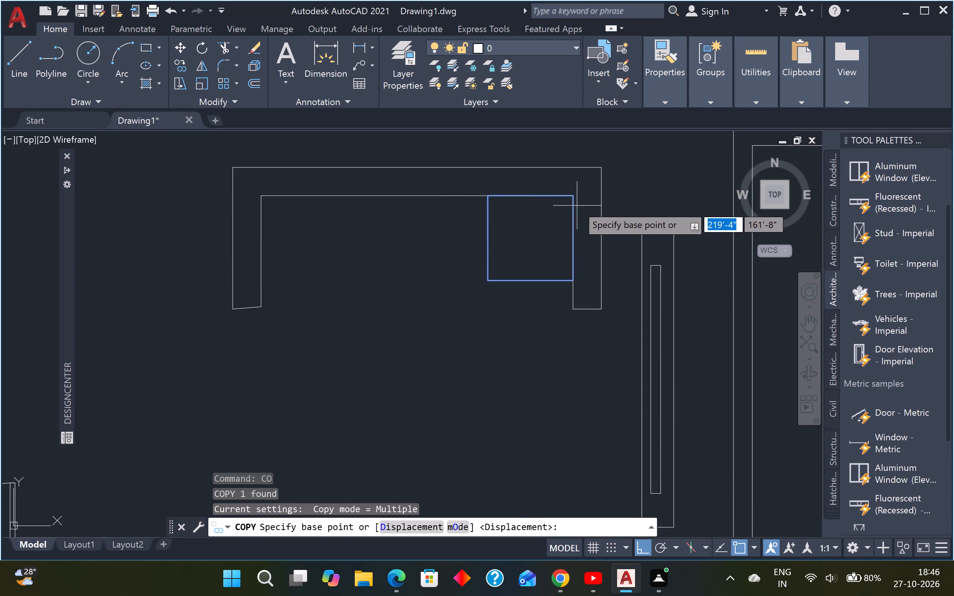
left_click(570, 199)
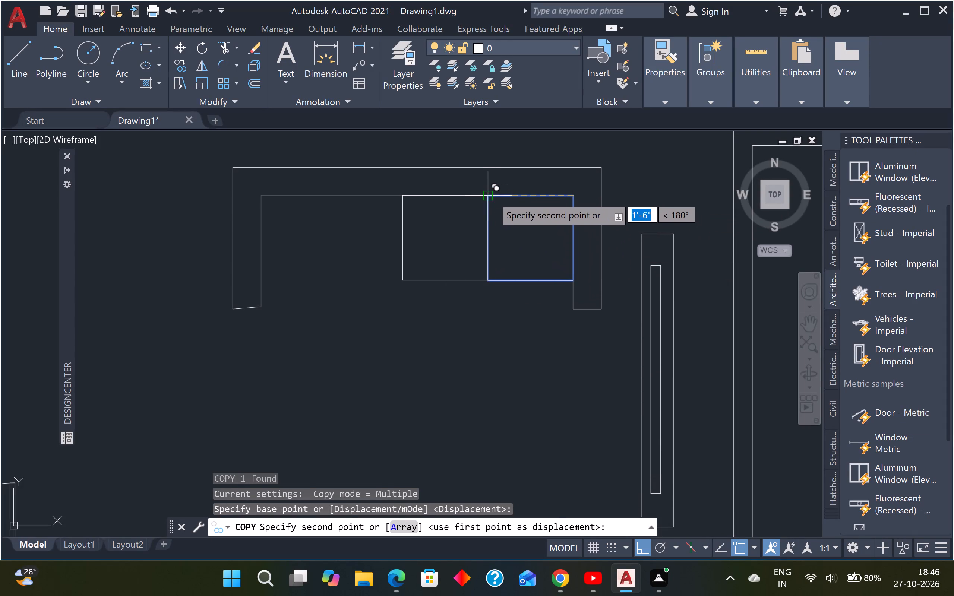
left_click(490, 195)
left_click(403, 193)
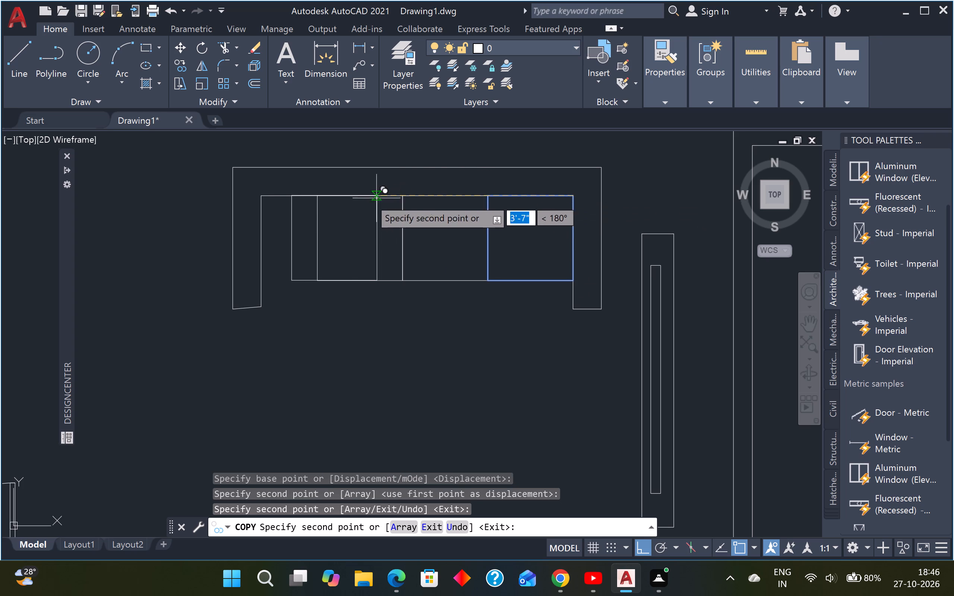
left_click(346, 194)
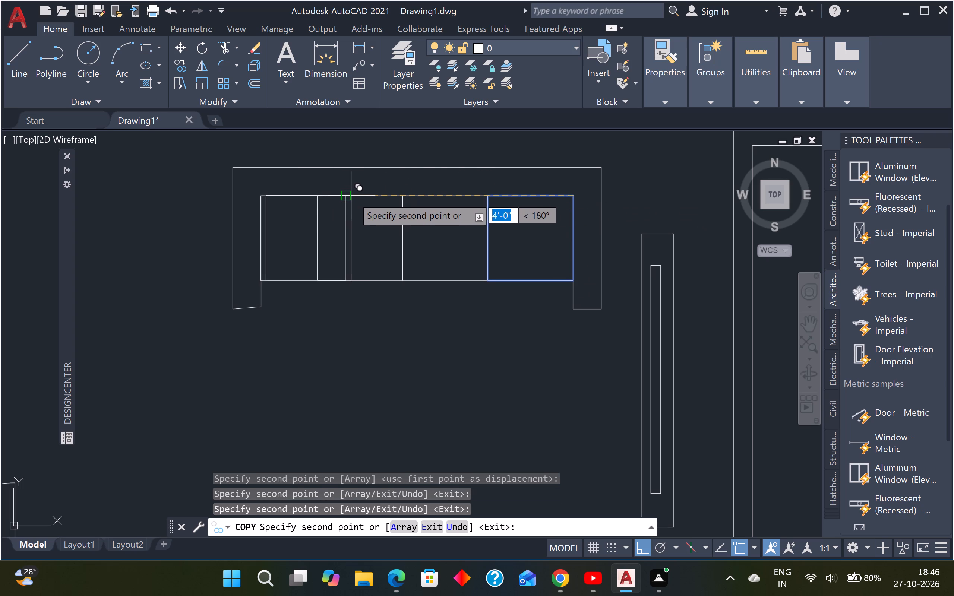
key("Escape")
Start the Trim command to clean up the sofa lines.
key("t")
key("r")
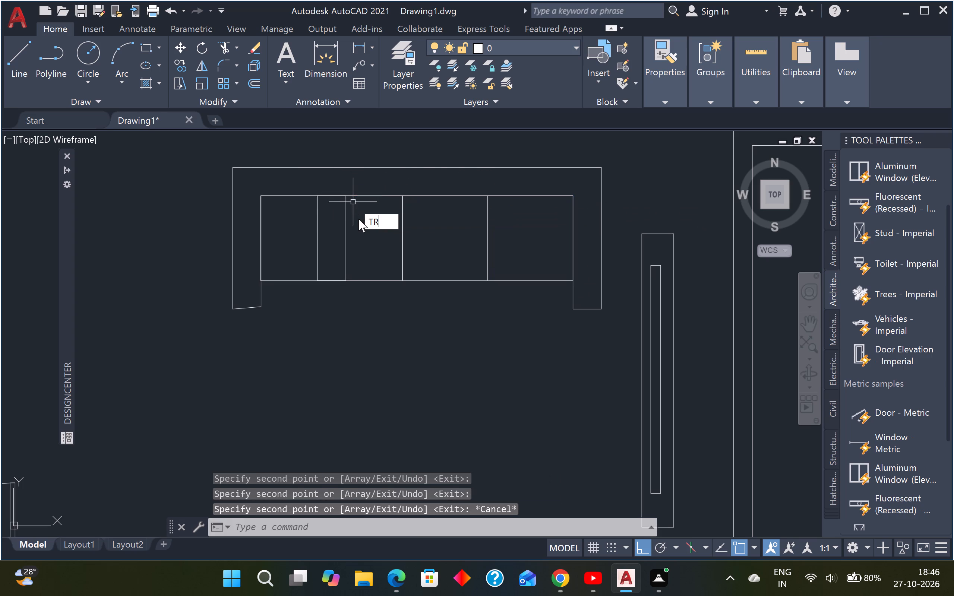
key("space")
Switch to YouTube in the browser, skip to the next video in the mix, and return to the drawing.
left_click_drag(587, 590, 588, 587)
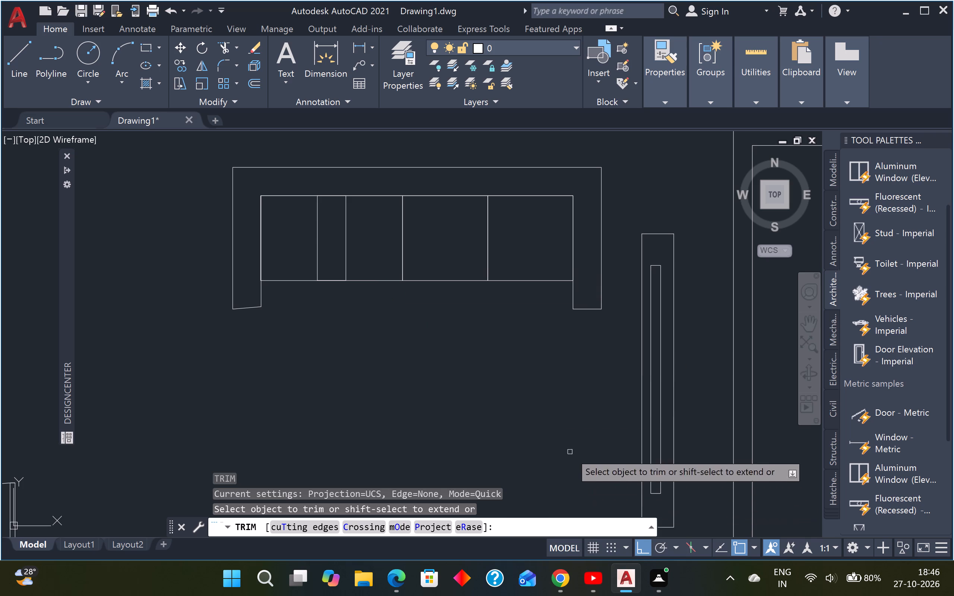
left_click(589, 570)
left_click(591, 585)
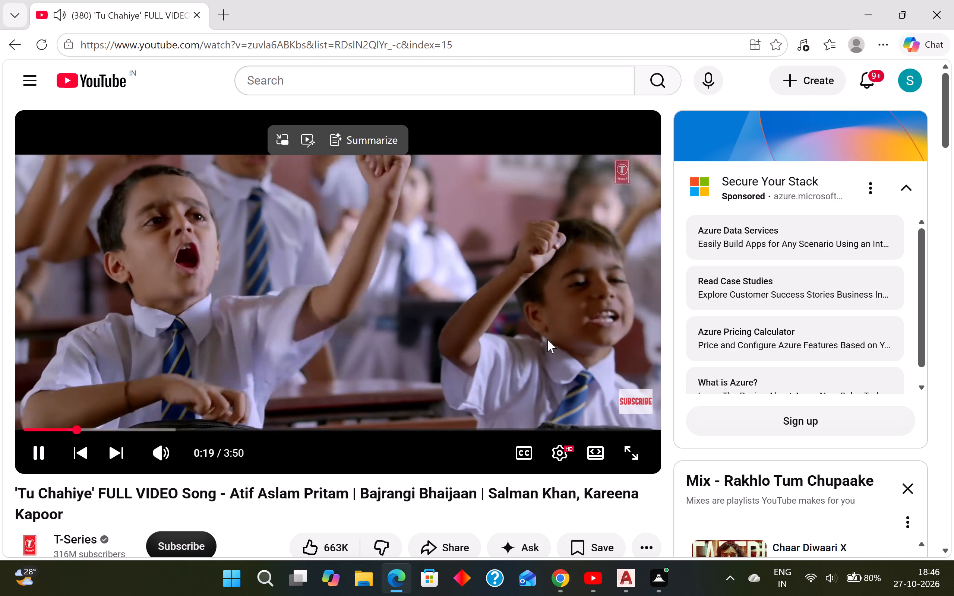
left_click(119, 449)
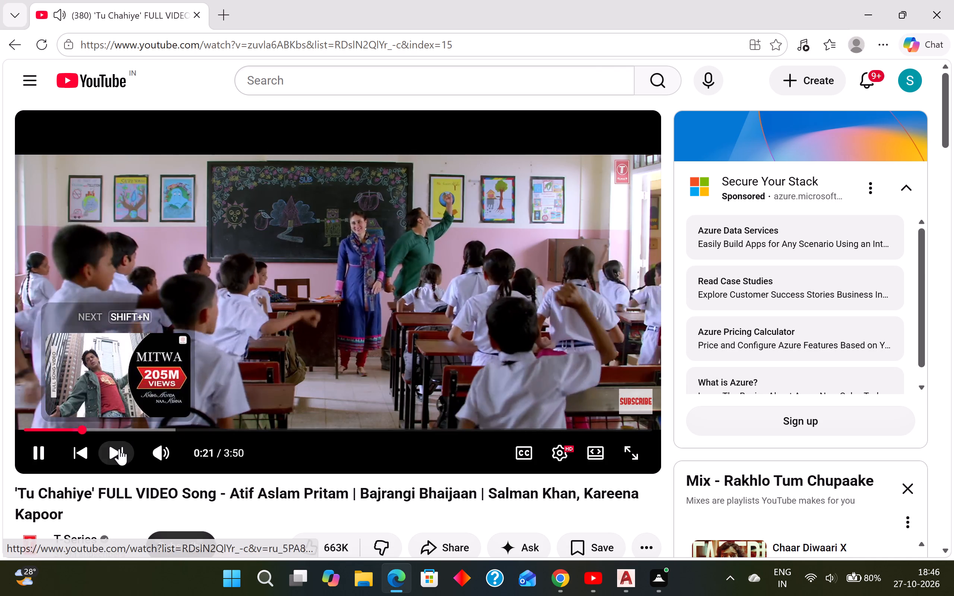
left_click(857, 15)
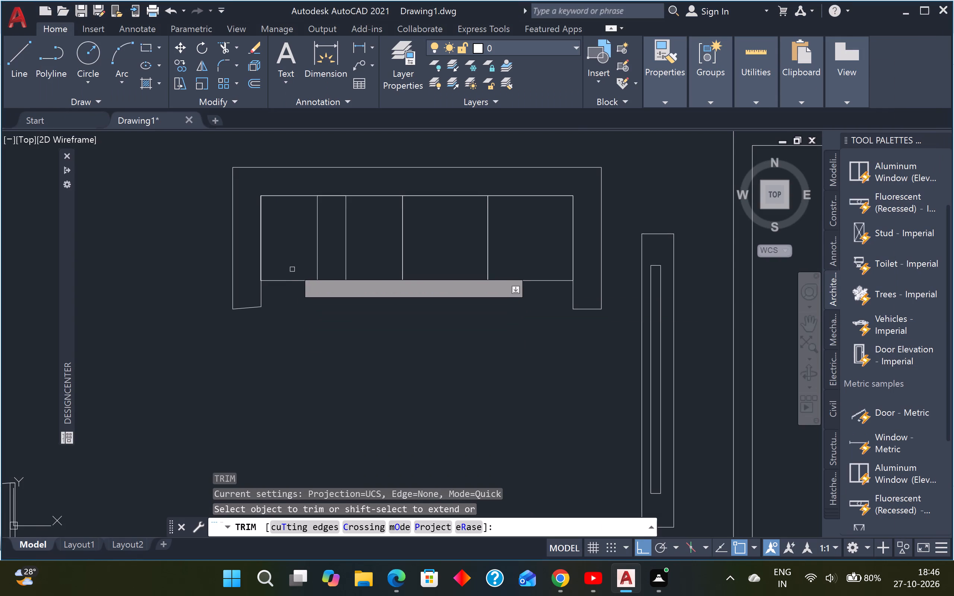
Trim away the slanted line closing the south end of the sofa's west arm.
scroll(315, 302, "down", 1)
scroll(311, 311, "up", 1)
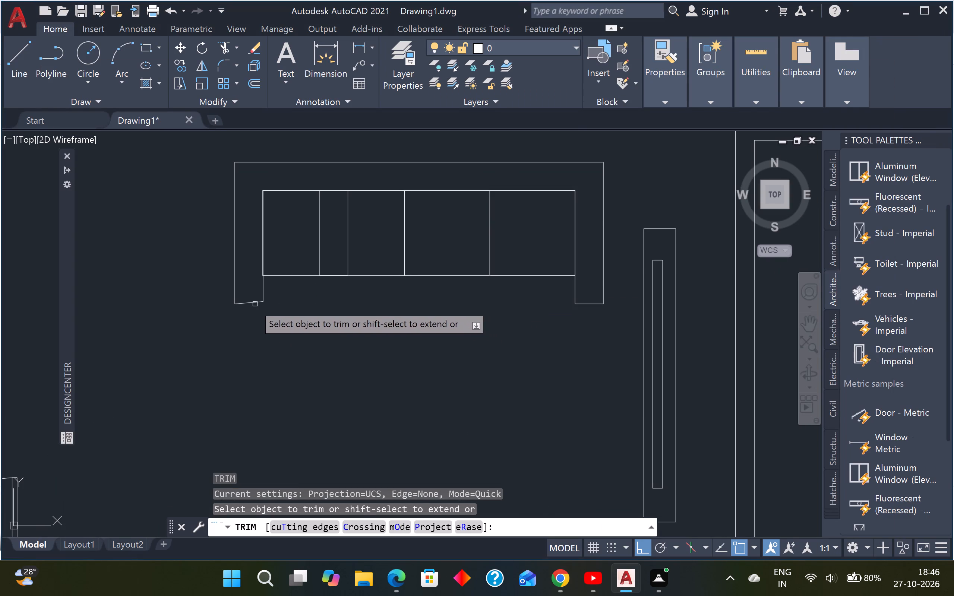
scroll(249, 302, "up", 2)
left_click(253, 279)
left_click(224, 343)
key("Escape")
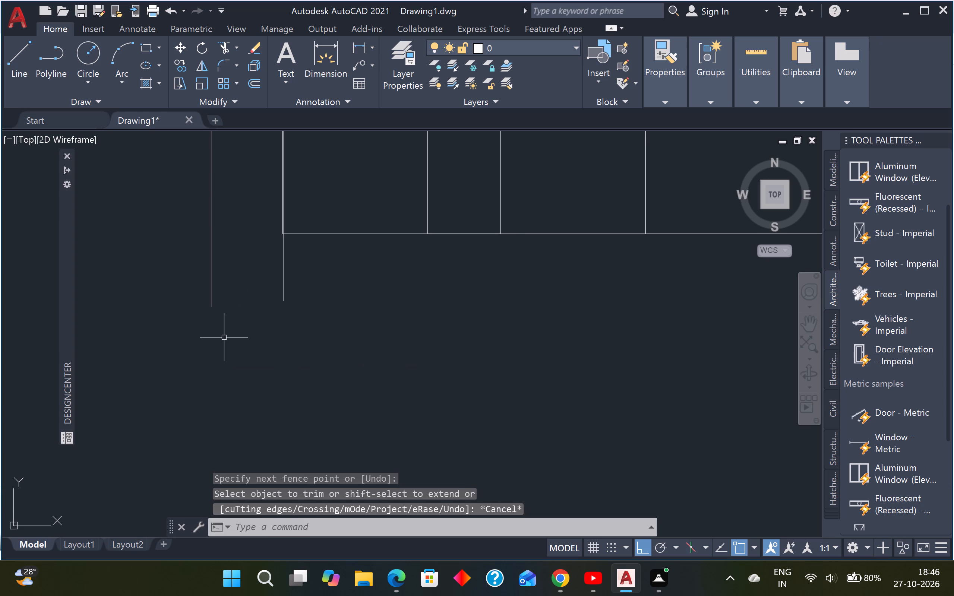
key("Escape")
Draw a horizontal line about 1'-10" long from the inner corner of the west arm's south end, running west past the outer line.
type("L")
key("space")
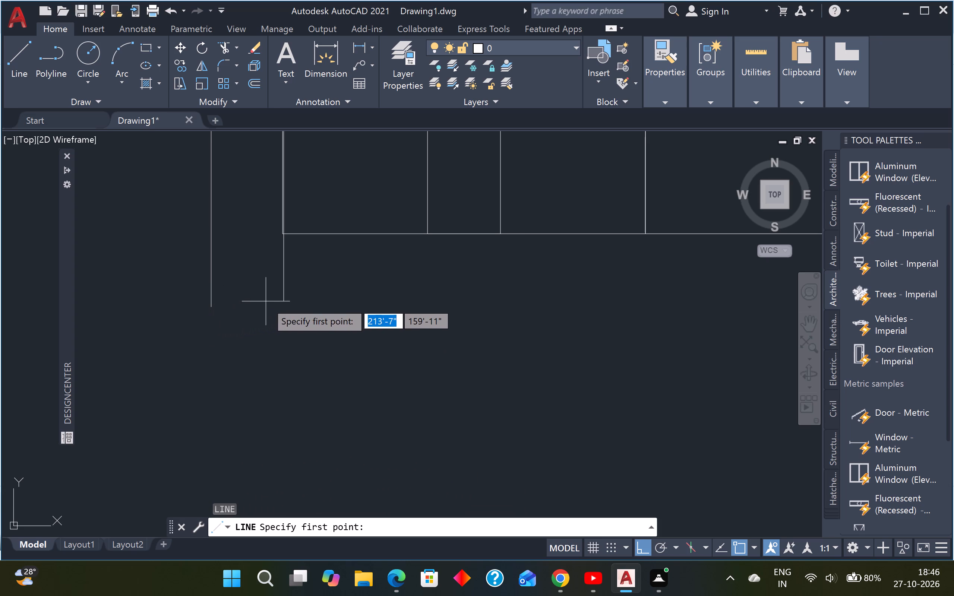
left_click_drag(284, 300, 275, 301)
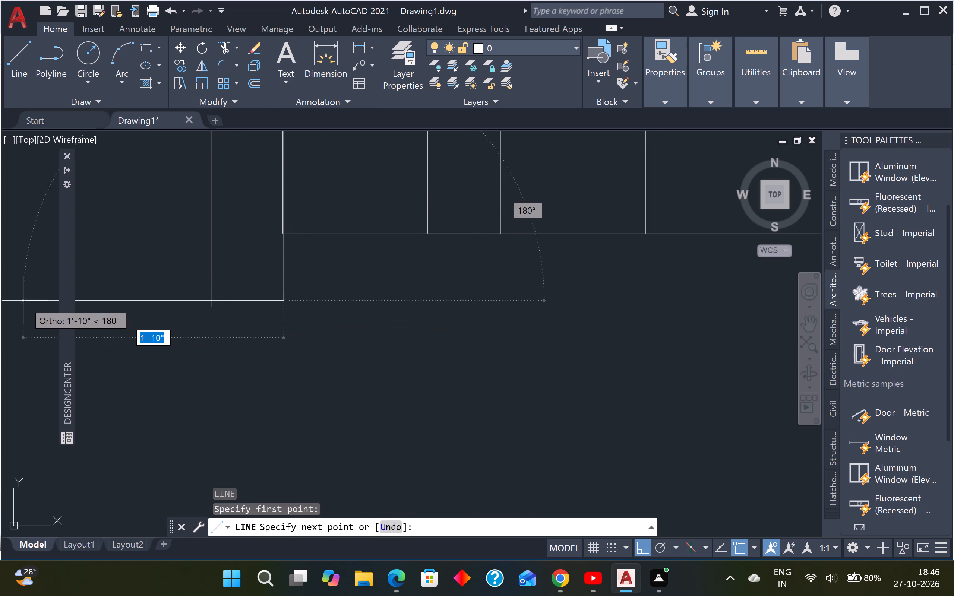
left_click(23, 300)
key("Escape")
Trim the overhanging ends of the horizontal line and outer line at the west arm's southwest corner.
type("TR")
key("space")
left_click(138, 271)
left_click_drag(145, 327, 153, 320)
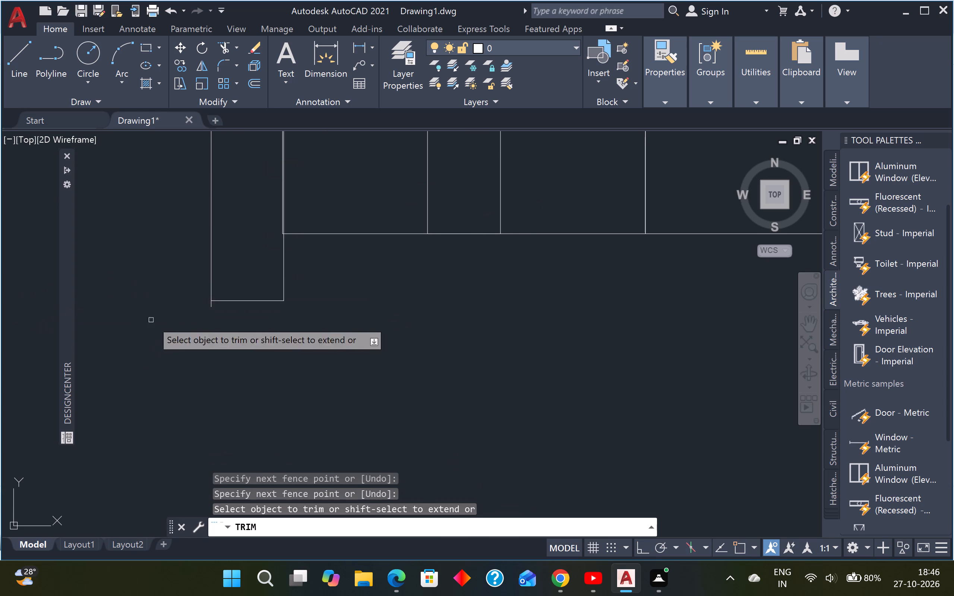
scroll(211, 299, "up", 3)
left_click_drag(226, 317, 218, 316)
left_click(184, 321)
scroll(203, 310, "down", 1)
left_click(231, 312)
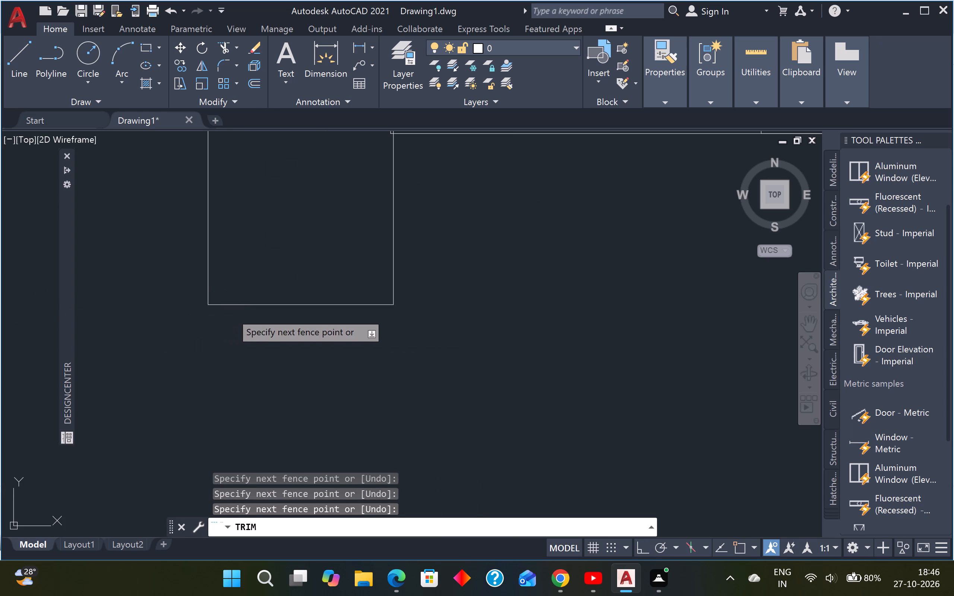
scroll(231, 312, "down", 4)
key("Escape")
key("Escape")
Trim away the extra overlapping divider line inside the sofa's westernmost seat cushion.
key("space")
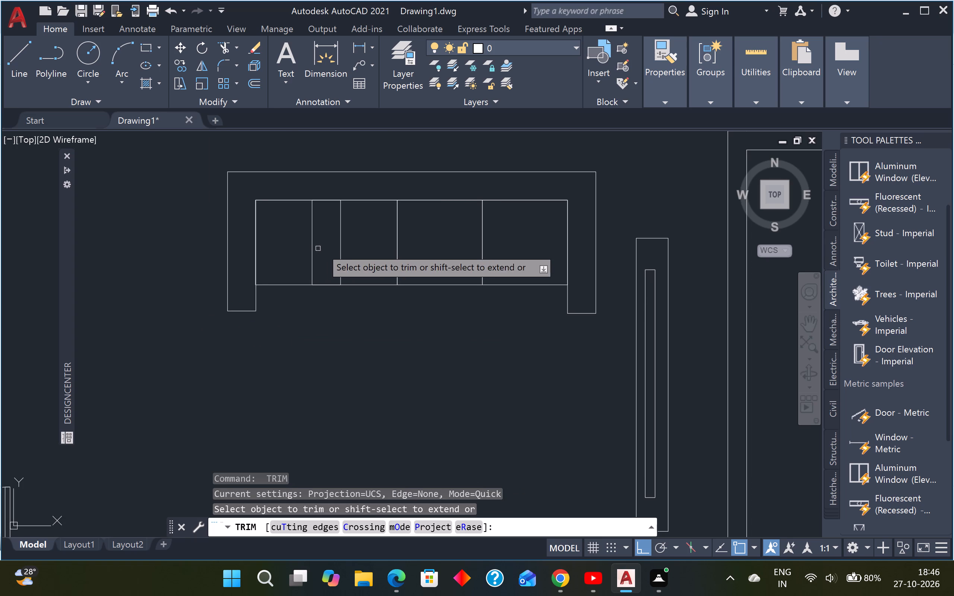
left_click(324, 242)
left_click(285, 251)
key("Escape")
key("Escape")
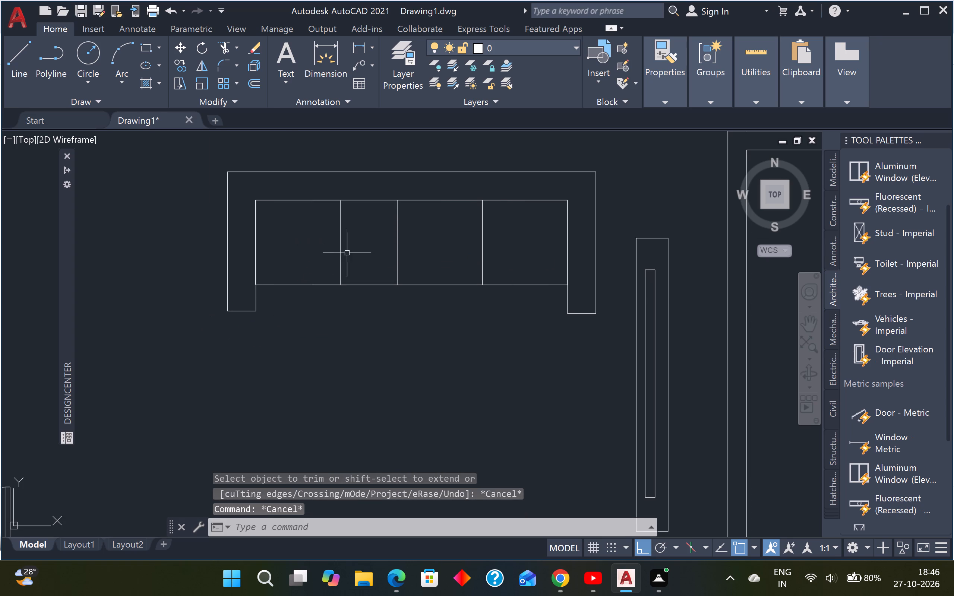
Trim away the middle divider line between the sofa's seat cushions, leaving one wider cushion in the centre.
key("space")
left_click(412, 239)
left_click(385, 254)
key("Escape")
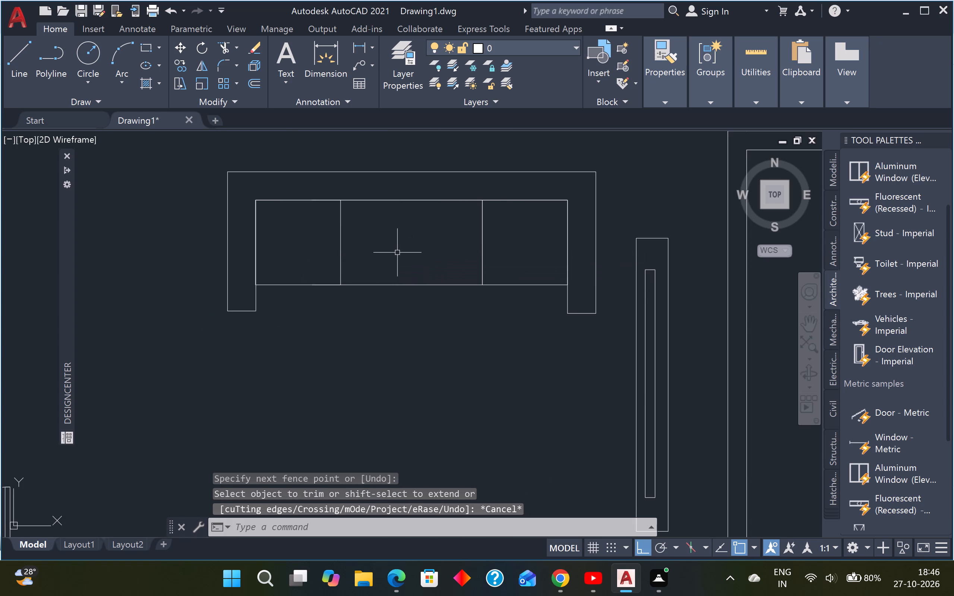
Fillet both corners at the south end of the sofa's west arm with a 0'-2" radius.
scroll(428, 254, "down", 2)
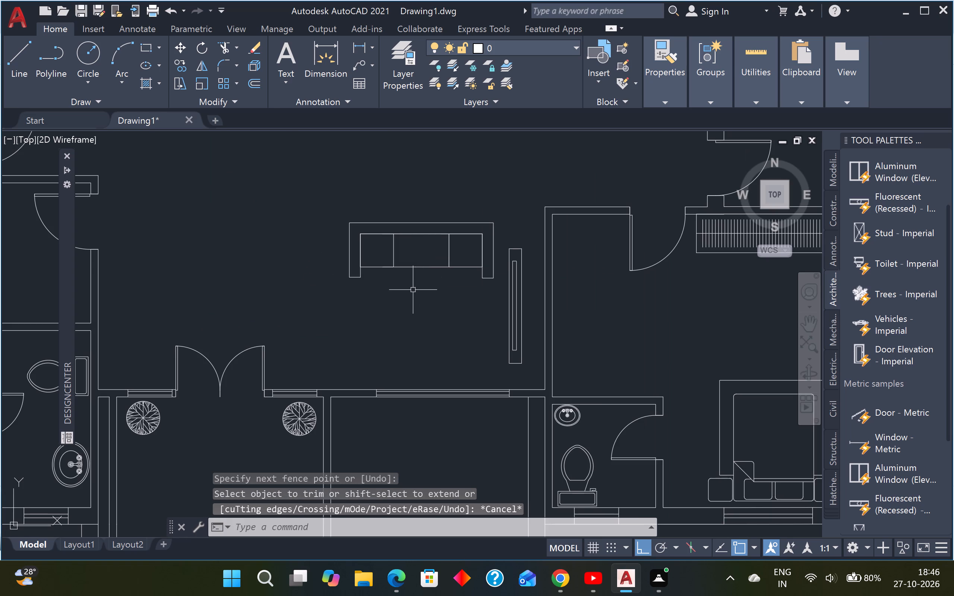
type("F")
key("space")
scroll(357, 269, "up", 3)
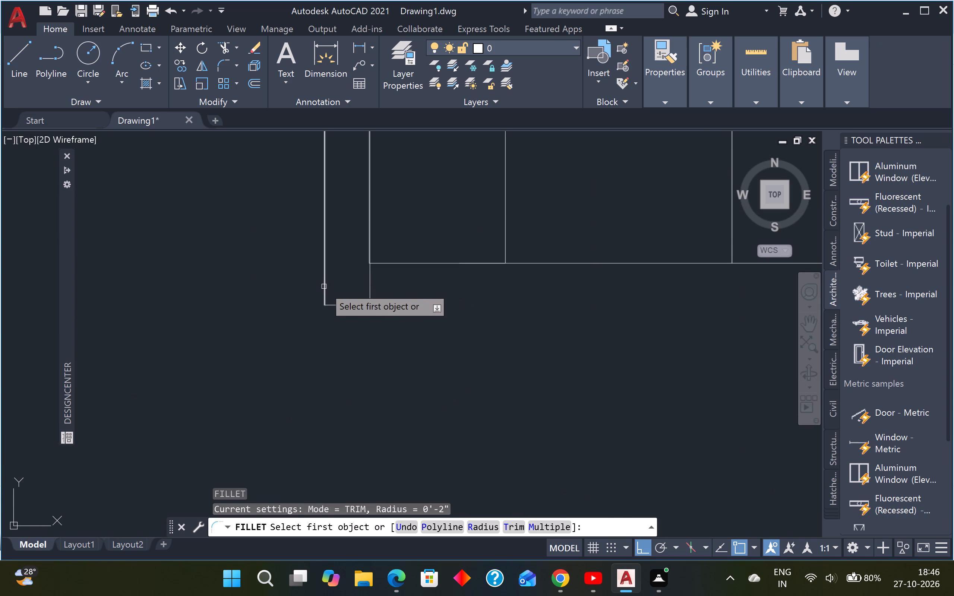
left_click(324, 286)
left_click(342, 305)
key("space")
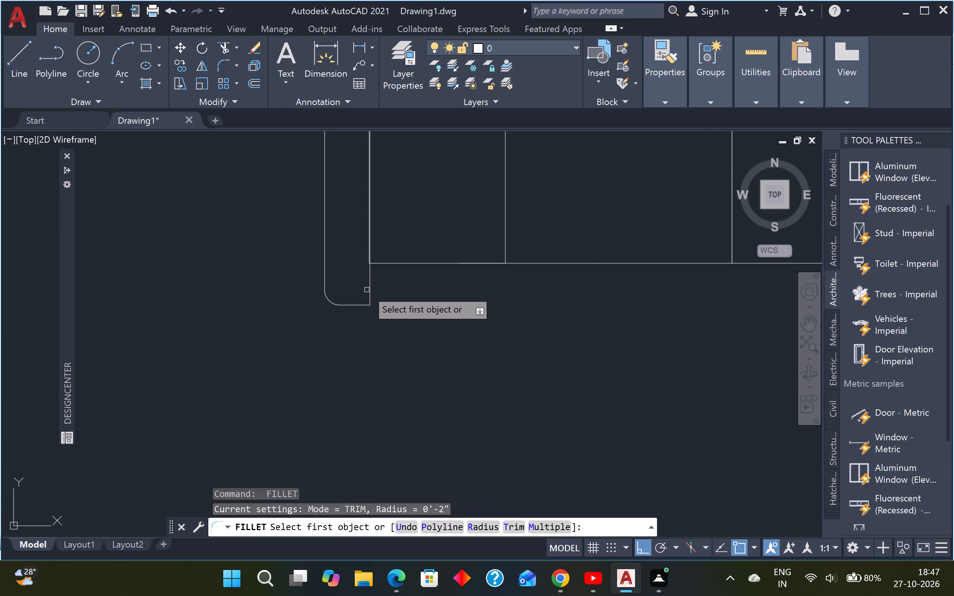
left_click(367, 288)
left_click(368, 288)
left_click(353, 304)
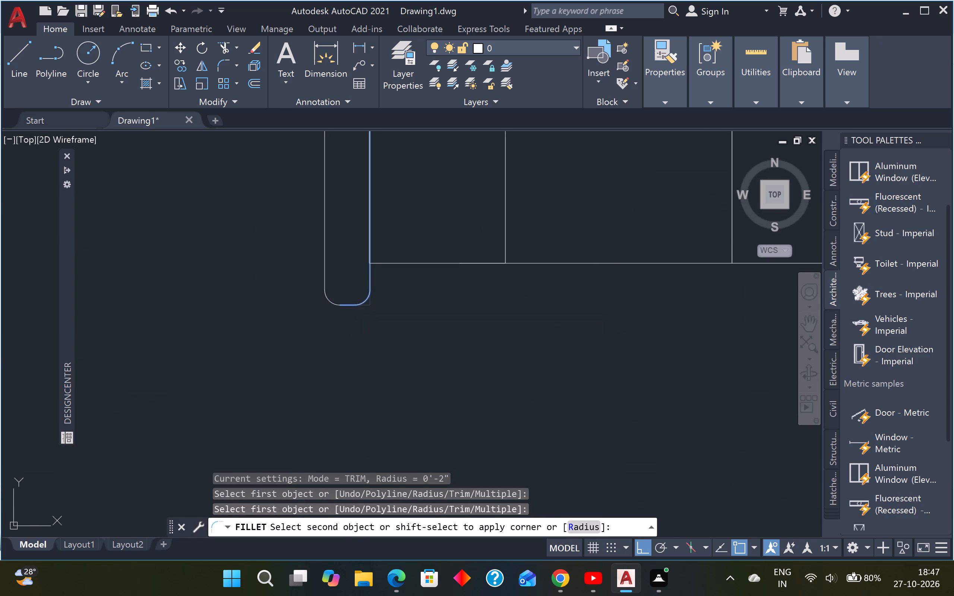
Fillet both corners at the south end of the sofa's east arm with the 0'-2" radius.
scroll(379, 308, "down", 3)
key("space")
scroll(503, 303, "up", 2)
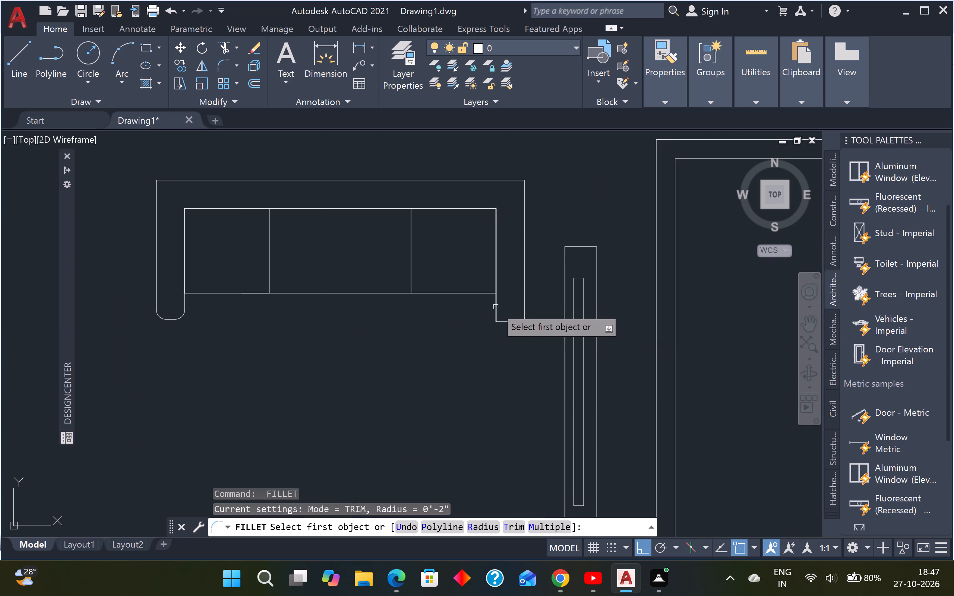
left_click(495, 307)
left_click(508, 321)
key("space")
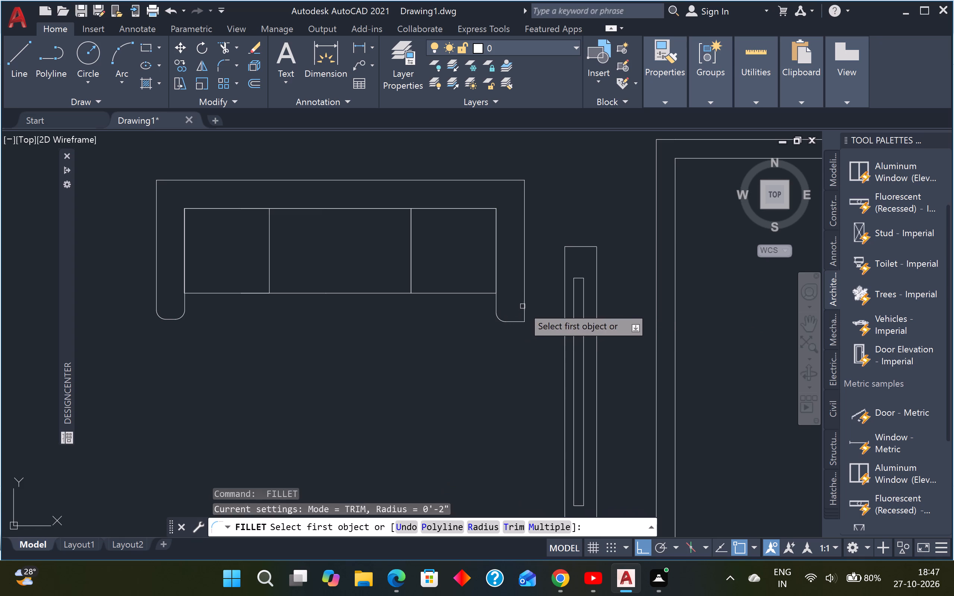
left_click(524, 305)
left_click(511, 321)
Fillet the outer northeast and northwest corners of the sofa's back with the 0'-2" radius.
key("space")
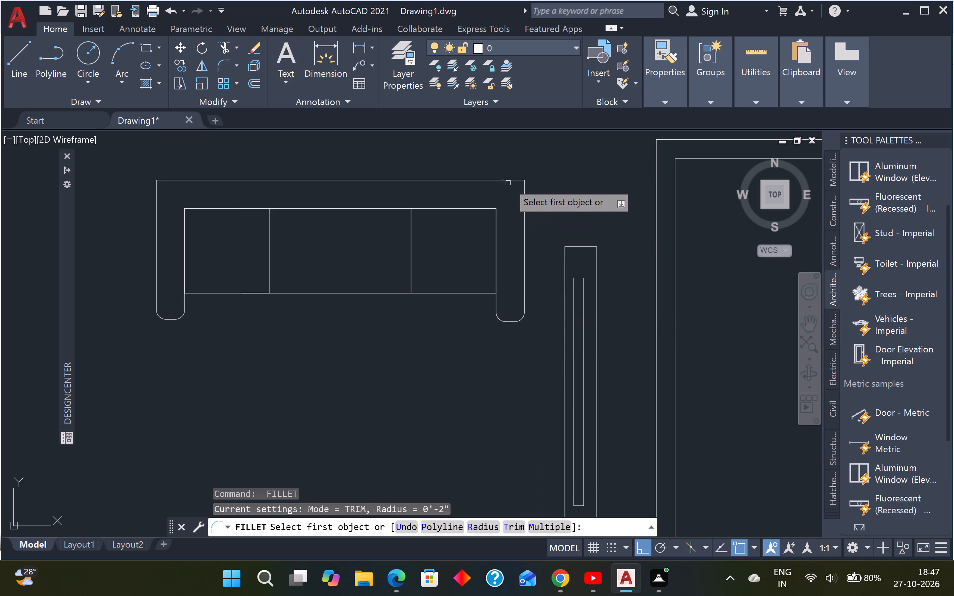
left_click(508, 181)
left_click(525, 195)
key("space")
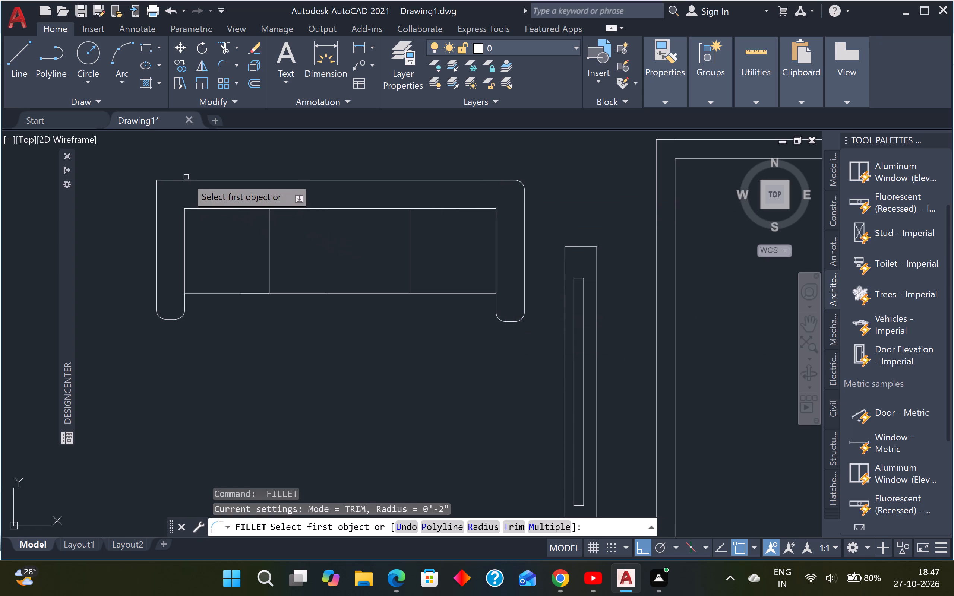
left_click(180, 180)
left_click(155, 200)
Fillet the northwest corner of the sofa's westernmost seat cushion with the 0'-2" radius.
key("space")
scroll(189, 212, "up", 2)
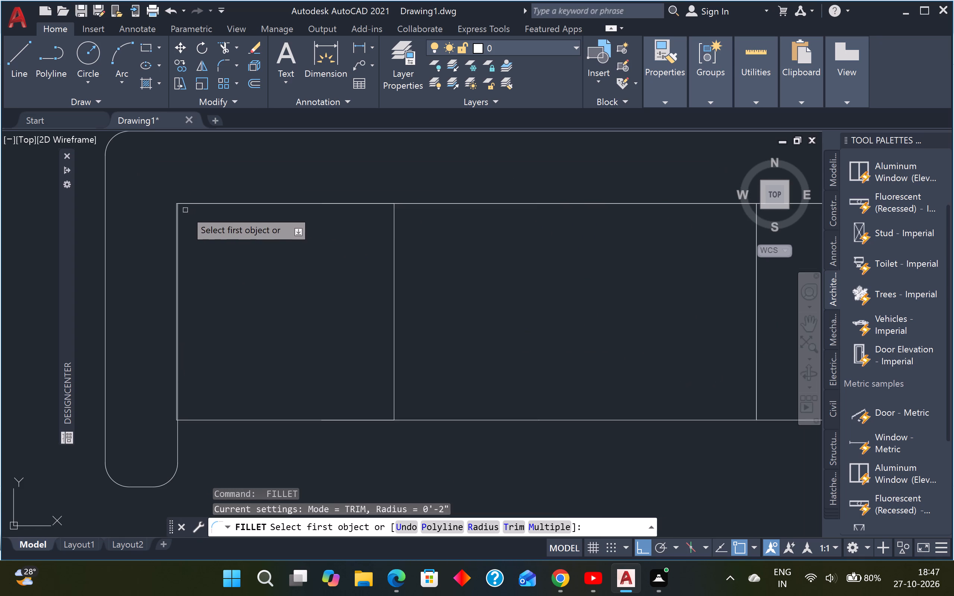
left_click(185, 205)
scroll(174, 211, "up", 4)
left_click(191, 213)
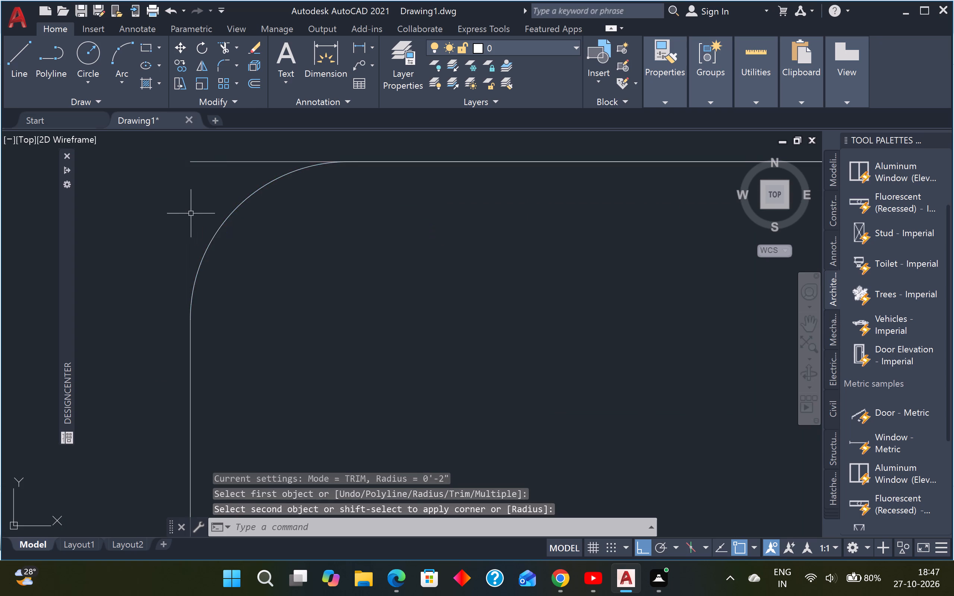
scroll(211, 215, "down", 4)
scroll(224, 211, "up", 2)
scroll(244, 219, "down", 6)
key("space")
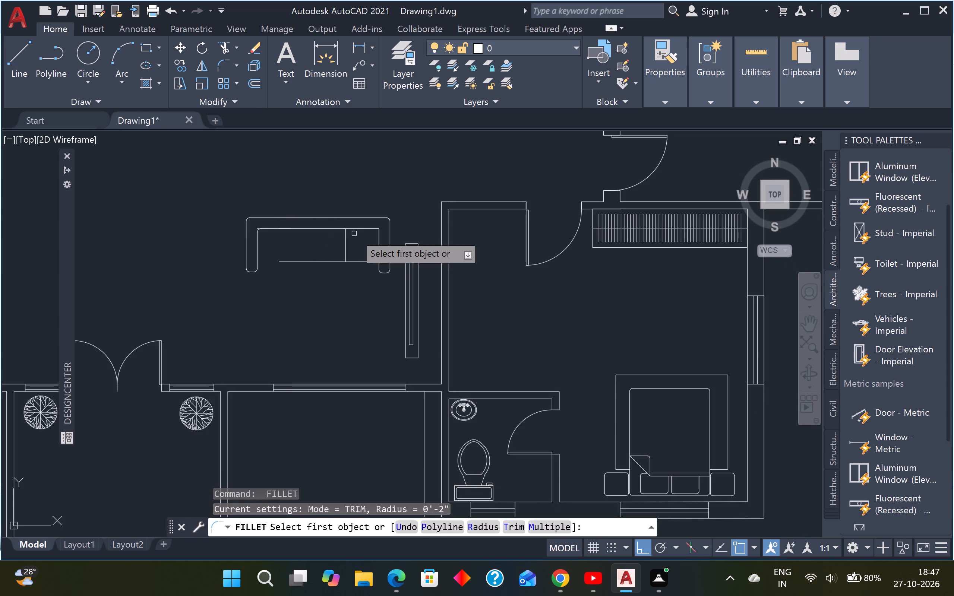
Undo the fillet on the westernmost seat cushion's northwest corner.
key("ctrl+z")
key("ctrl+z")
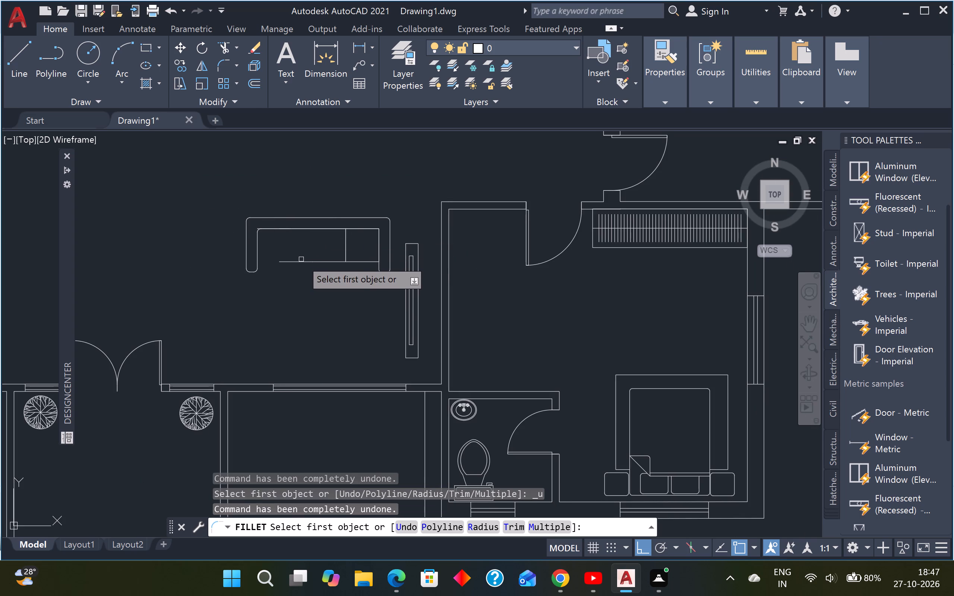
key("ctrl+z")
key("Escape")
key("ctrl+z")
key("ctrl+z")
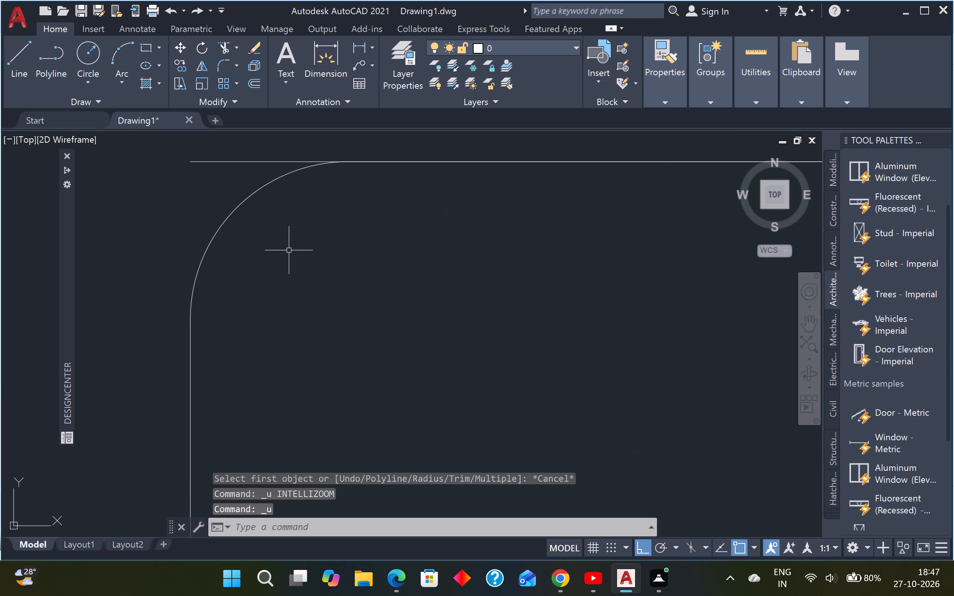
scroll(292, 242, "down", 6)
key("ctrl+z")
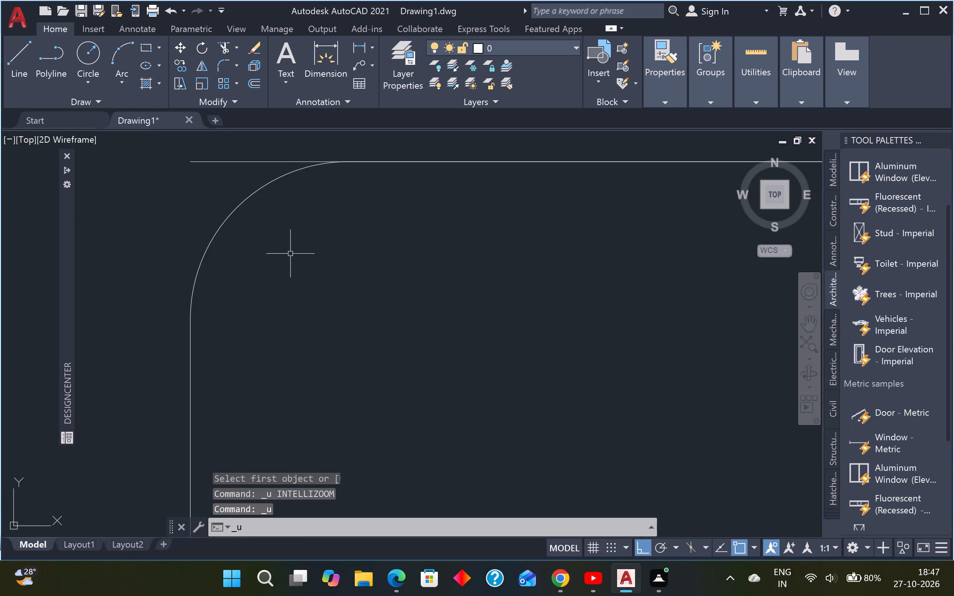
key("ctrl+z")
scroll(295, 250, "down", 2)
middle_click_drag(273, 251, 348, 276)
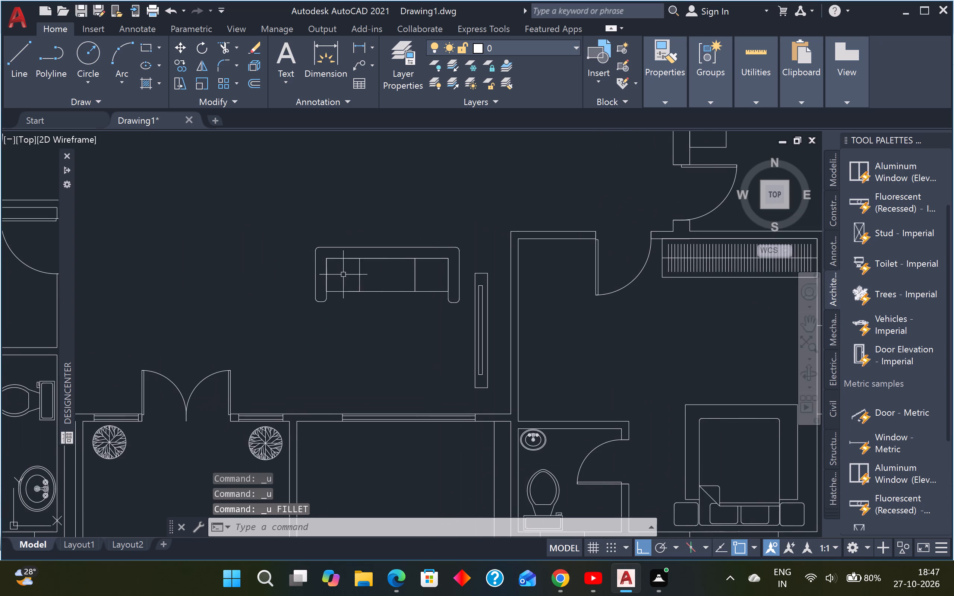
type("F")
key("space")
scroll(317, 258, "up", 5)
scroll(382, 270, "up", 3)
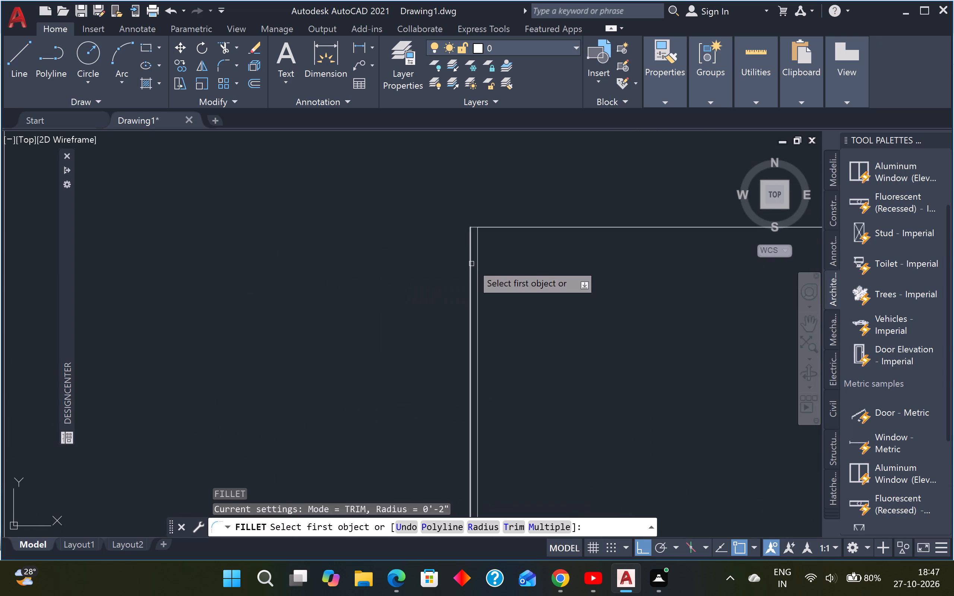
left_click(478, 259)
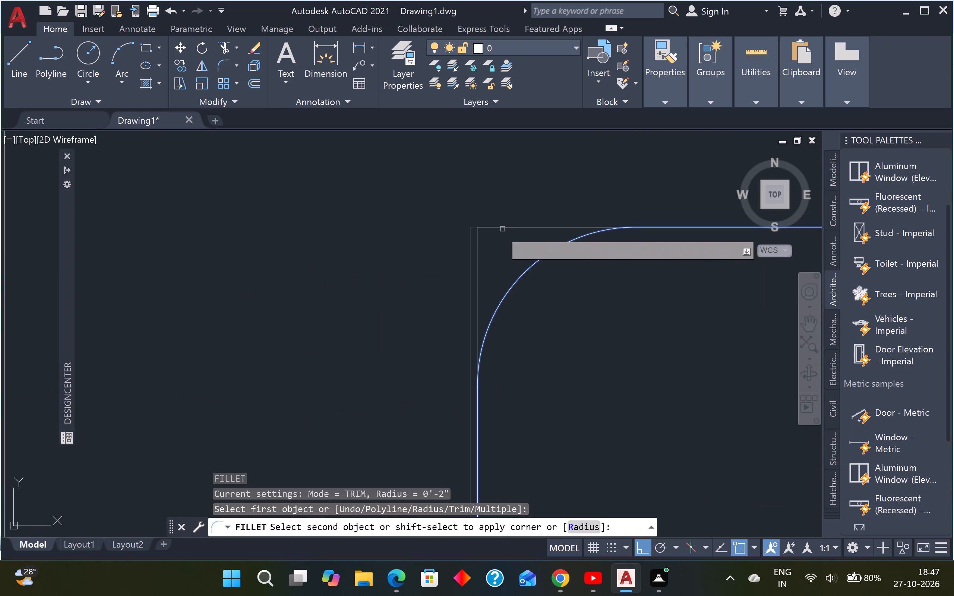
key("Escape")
Fillet the sofa's inner northwest corner, between the west arm's inner line and the back's inner line, with the 0'-2" radius.
key("space")
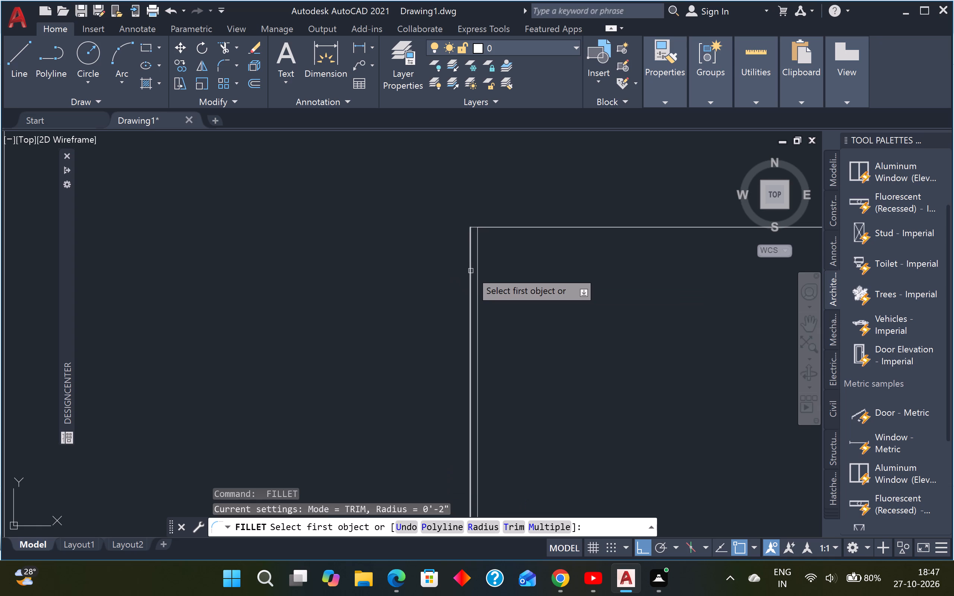
left_click(471, 270)
left_click(518, 225)
Trim away the square corner lines left outside the rounded corner at the westernmost cushion's northwest.
scroll(517, 242, "down", 4)
middle_click_drag(561, 279, 546, 270)
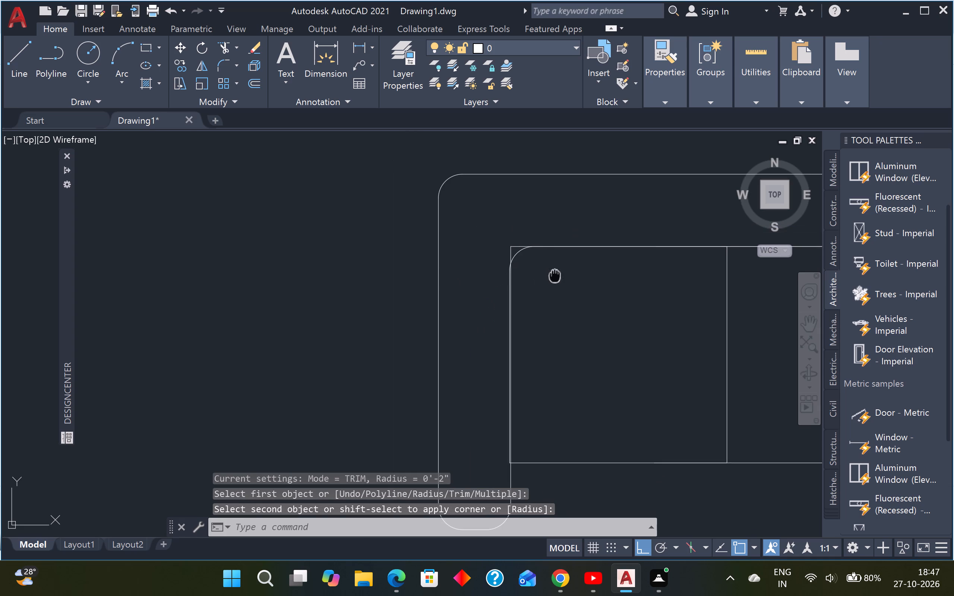
middle_click_drag(546, 270, 513, 261)
scroll(482, 237, "up", 2)
key("t")
key("r")
key("space")
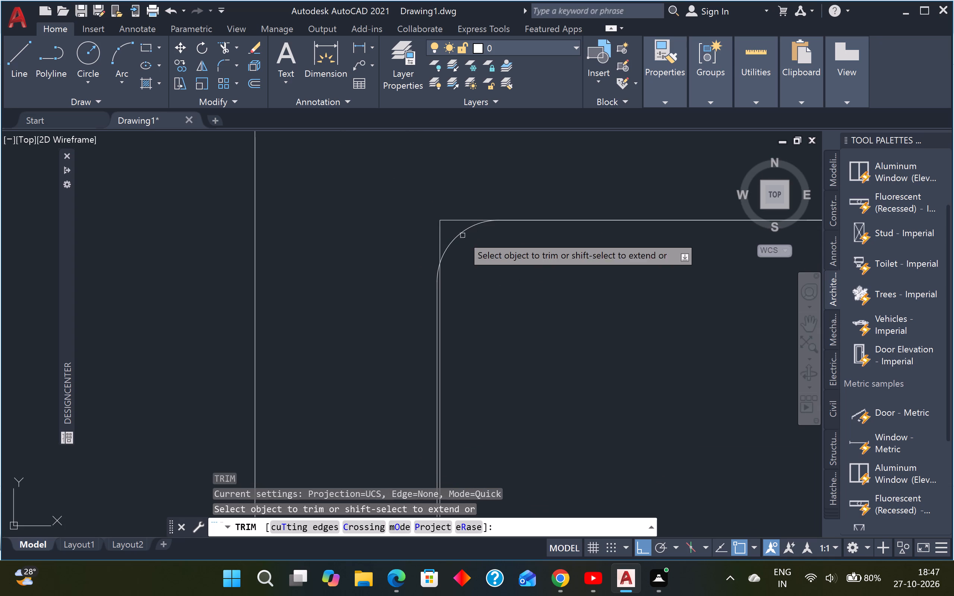
scroll(447, 222, "up", 2)
left_click_drag(478, 207, 461, 222)
left_click_drag(413, 270, 421, 267)
left_click(471, 237)
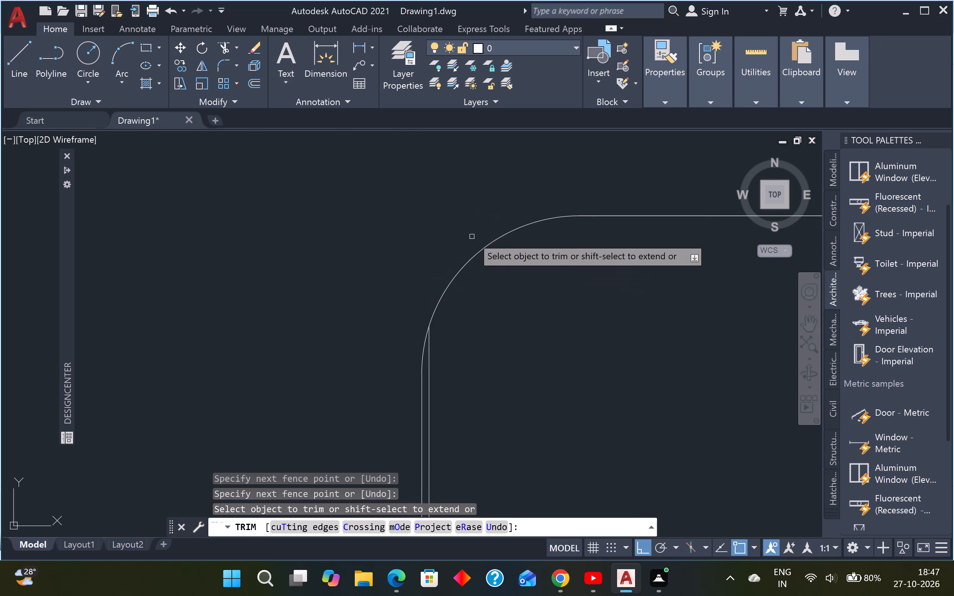
scroll(480, 222, "down", 7)
middle_click_drag(513, 284, 397, 276)
key("Escape")
key("Escape")
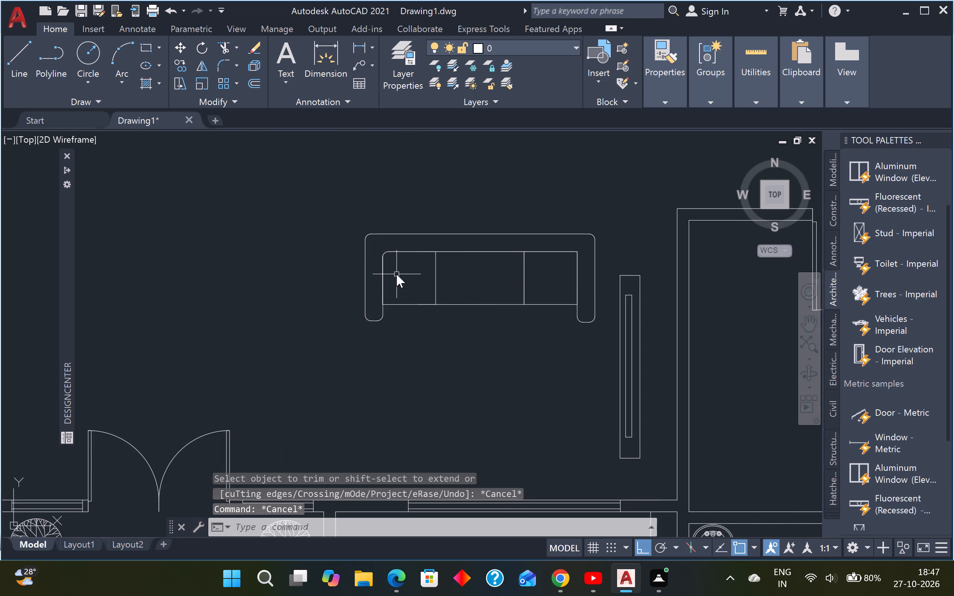
Fillet the northeast corner of the easternmost cushion and the overlapping inner sofa outline with the 0'-2" radius.
key("f")
key("space")
scroll(568, 251, "up", 4)
left_click(581, 232)
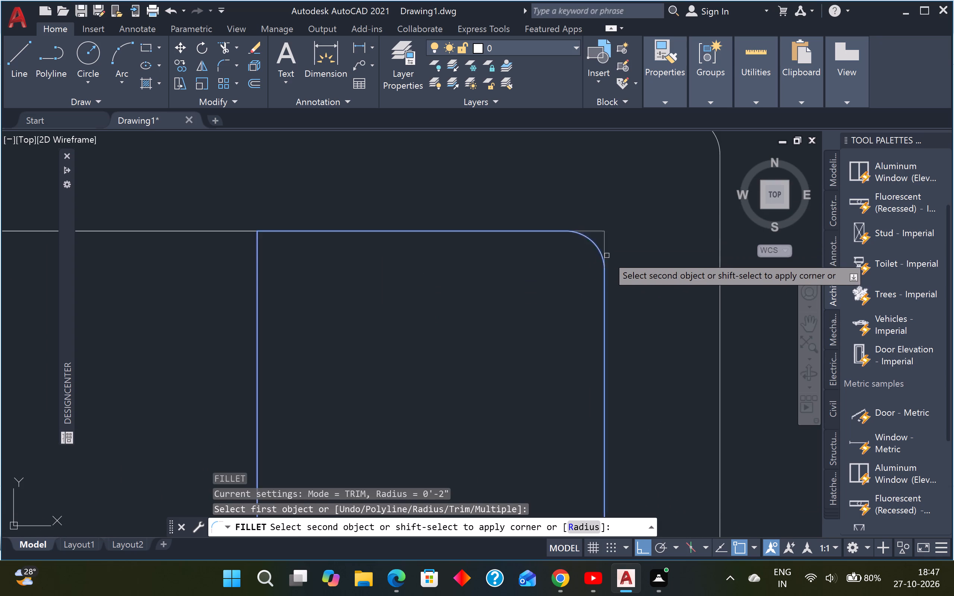
left_click(604, 259)
key("space")
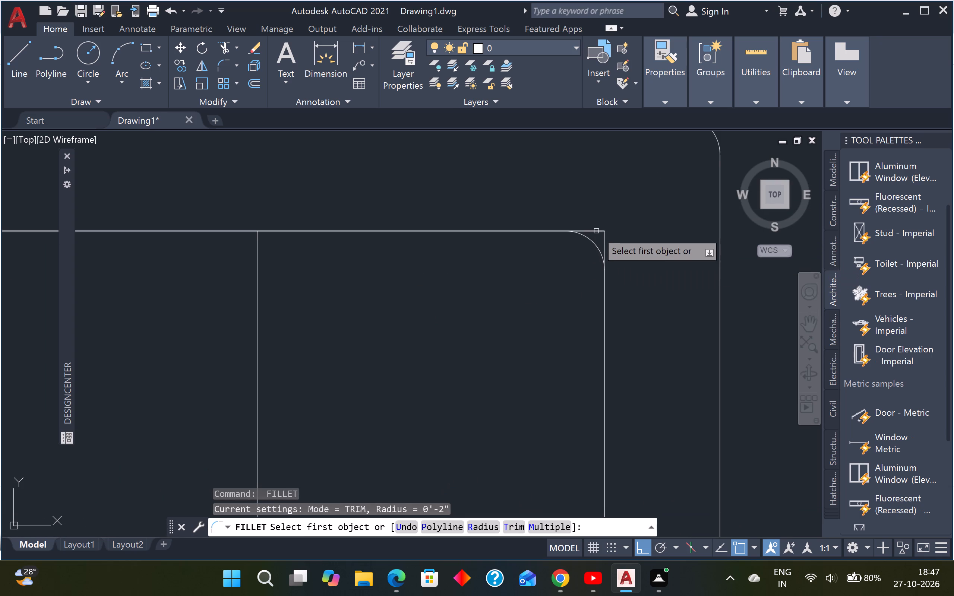
left_click(596, 231)
left_click(605, 243)
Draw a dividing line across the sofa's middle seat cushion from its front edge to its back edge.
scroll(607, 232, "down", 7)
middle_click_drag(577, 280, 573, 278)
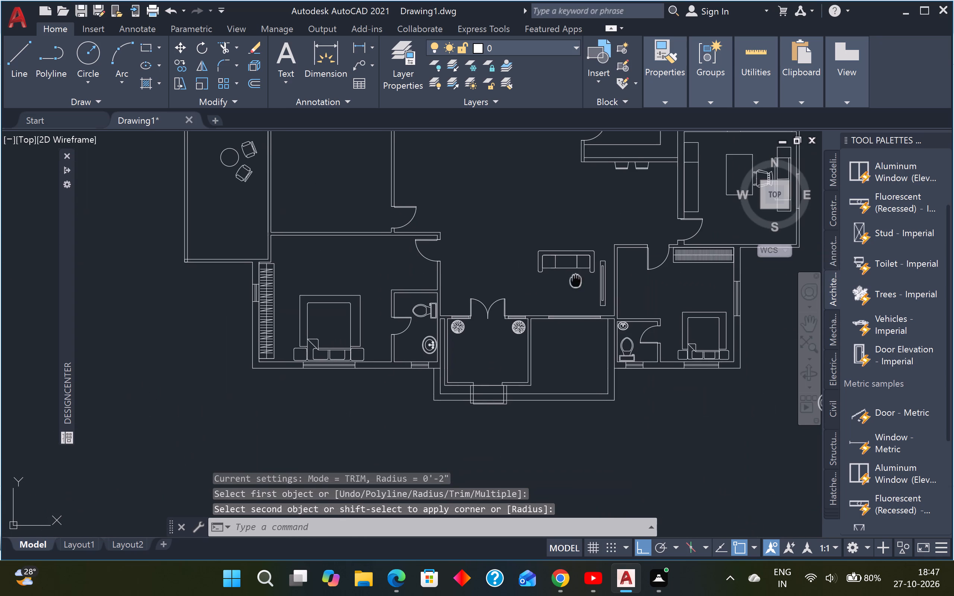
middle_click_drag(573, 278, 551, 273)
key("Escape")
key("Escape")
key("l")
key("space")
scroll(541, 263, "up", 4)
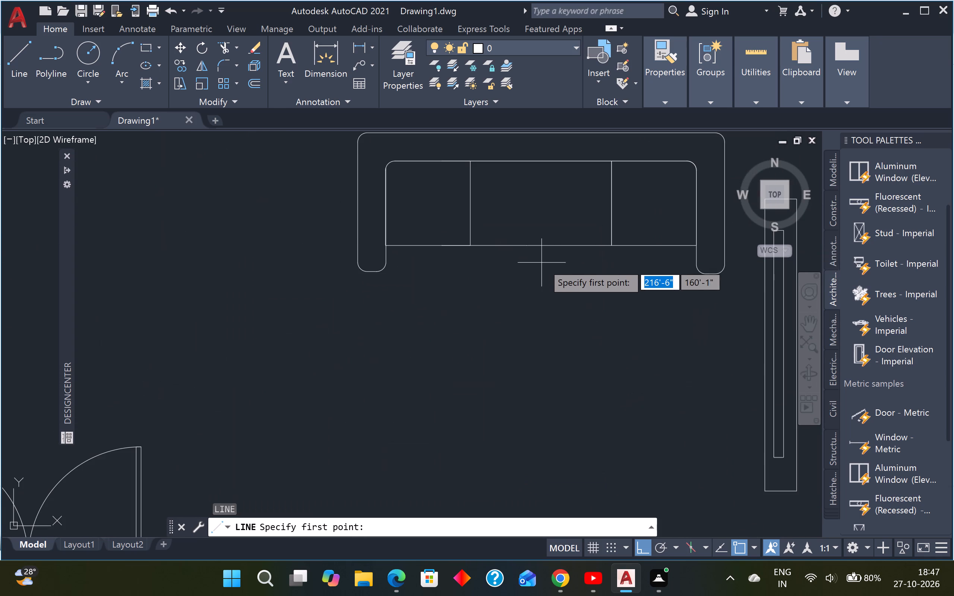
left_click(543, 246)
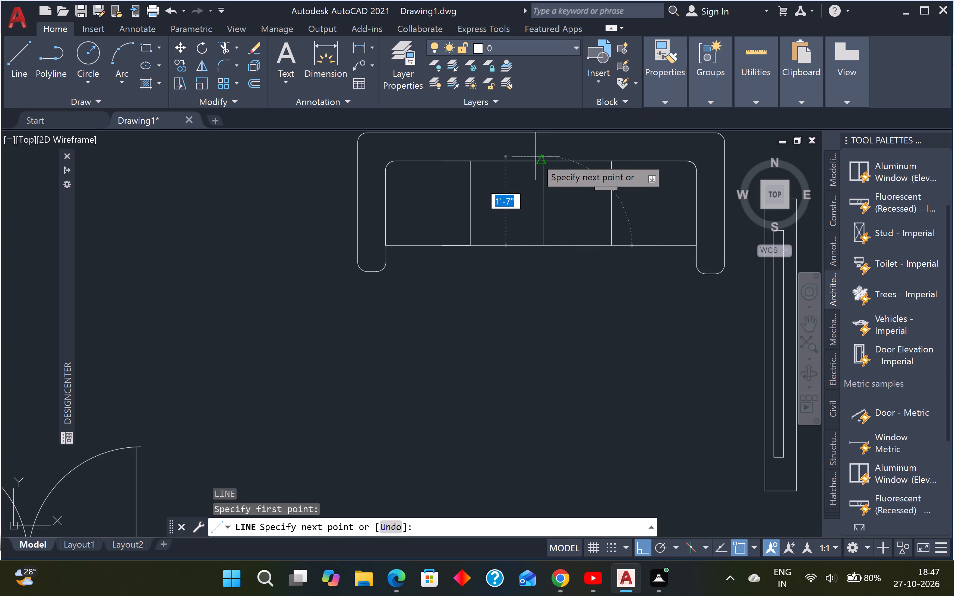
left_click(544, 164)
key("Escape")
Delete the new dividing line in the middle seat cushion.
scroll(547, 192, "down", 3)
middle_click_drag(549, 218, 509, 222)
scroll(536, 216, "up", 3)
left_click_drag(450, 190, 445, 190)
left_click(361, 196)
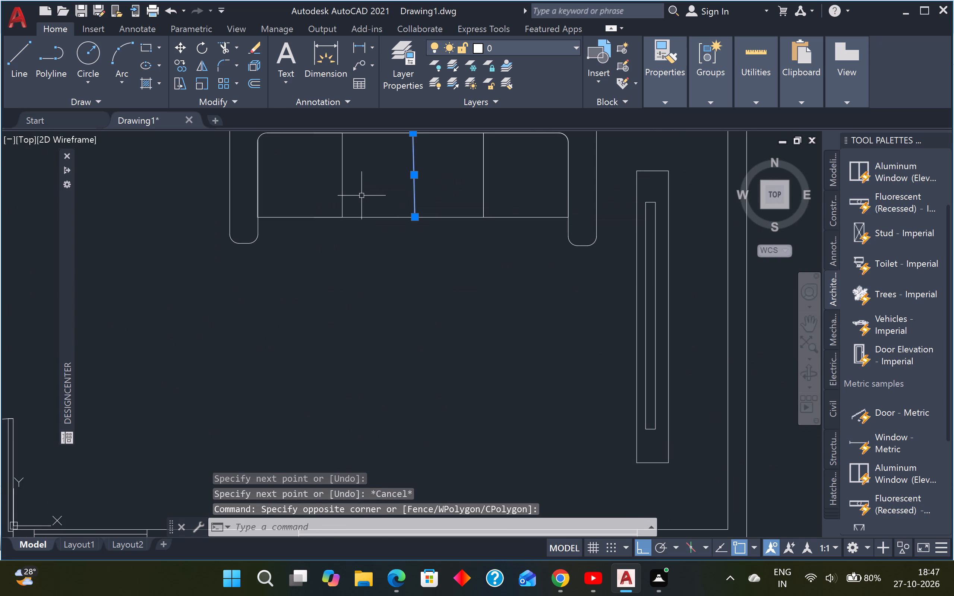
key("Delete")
Copy the whole sofa straight west, placing the copy beside the original and north of the double entrance door.
scroll(397, 208, "down", 3)
middle_click_drag(411, 223, 429, 231)
key("Escape")
key("Escape")
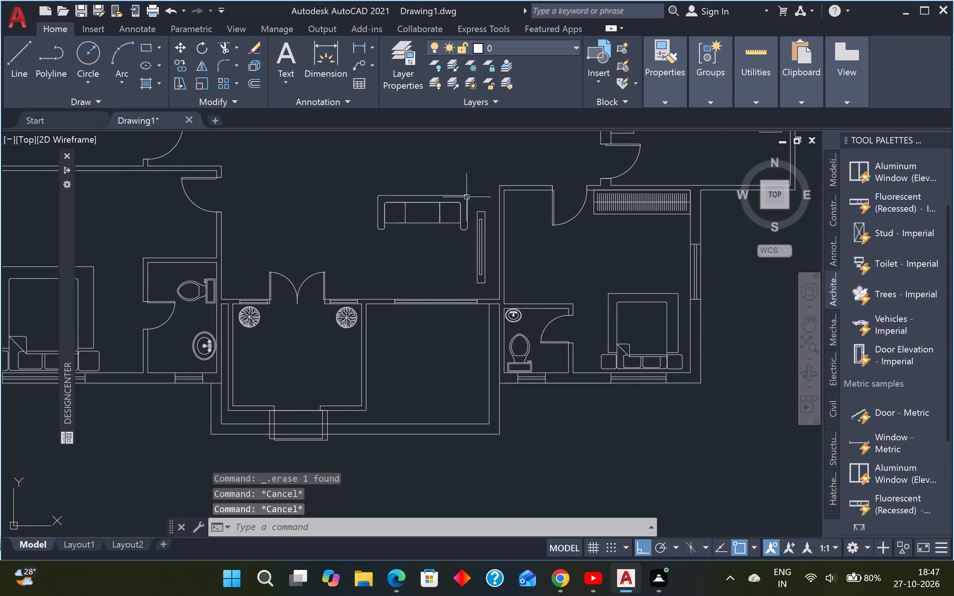
left_click(471, 189)
left_click(354, 238)
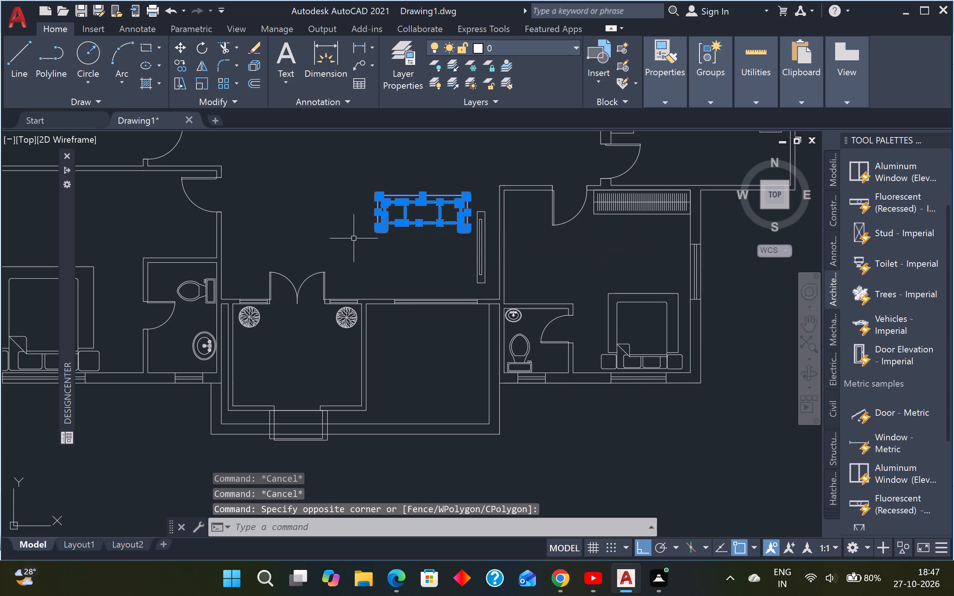
type("CO")
key("Return")
left_click(420, 217)
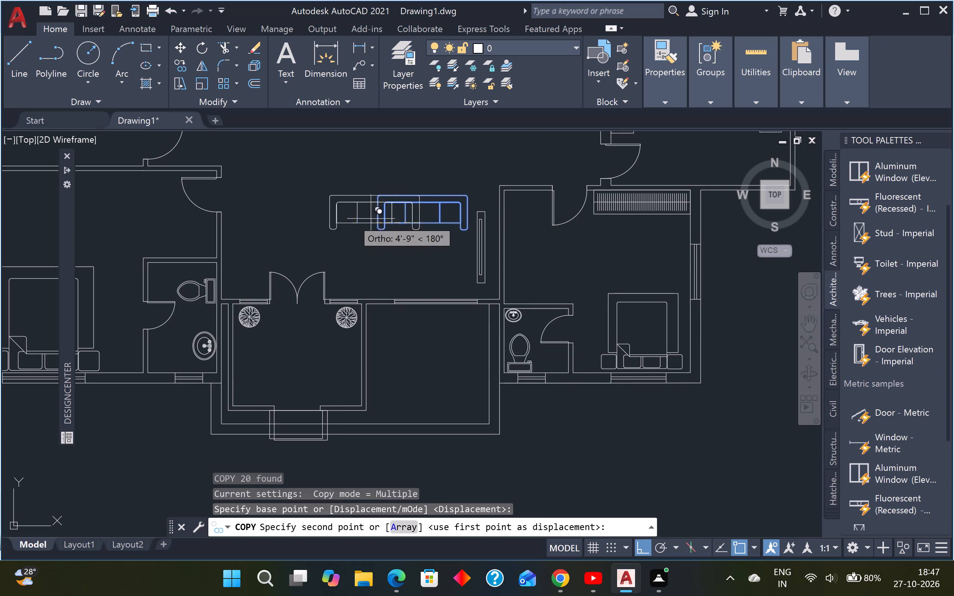
left_click(313, 217)
key("Escape")
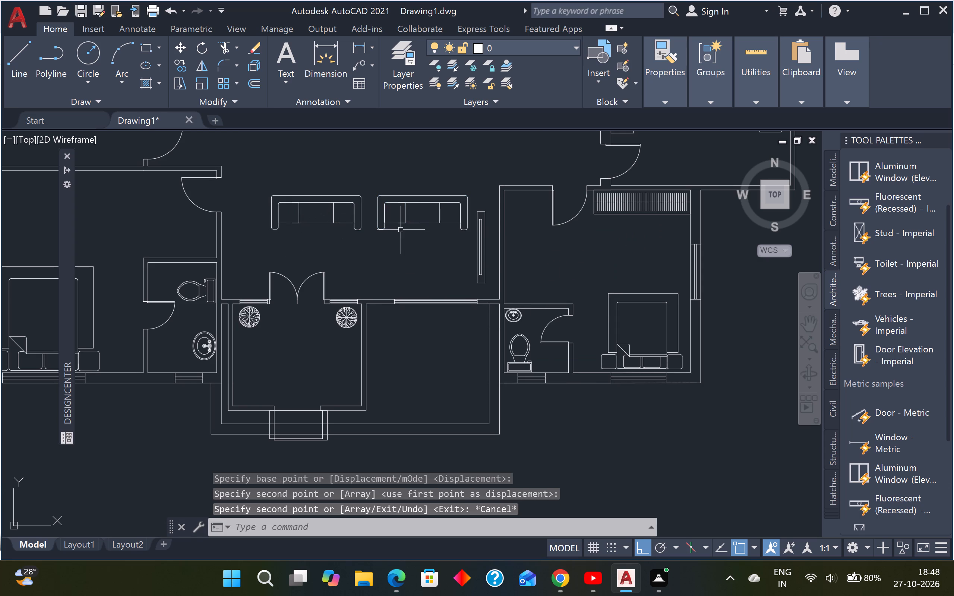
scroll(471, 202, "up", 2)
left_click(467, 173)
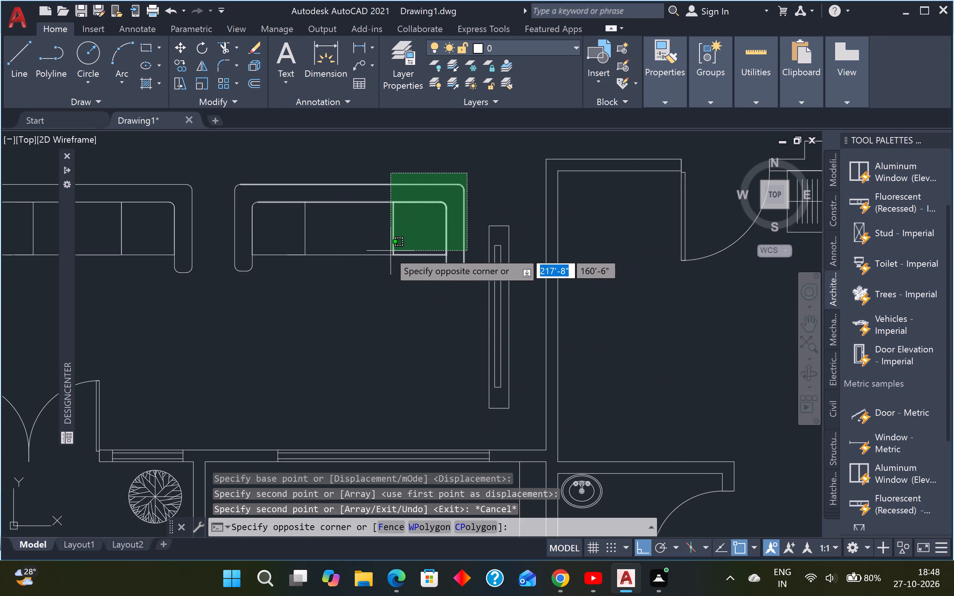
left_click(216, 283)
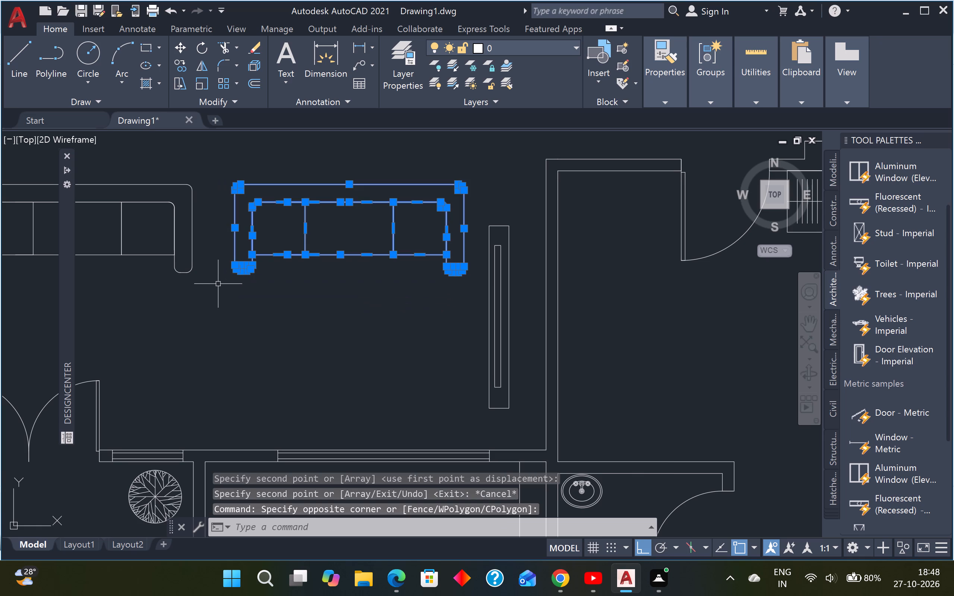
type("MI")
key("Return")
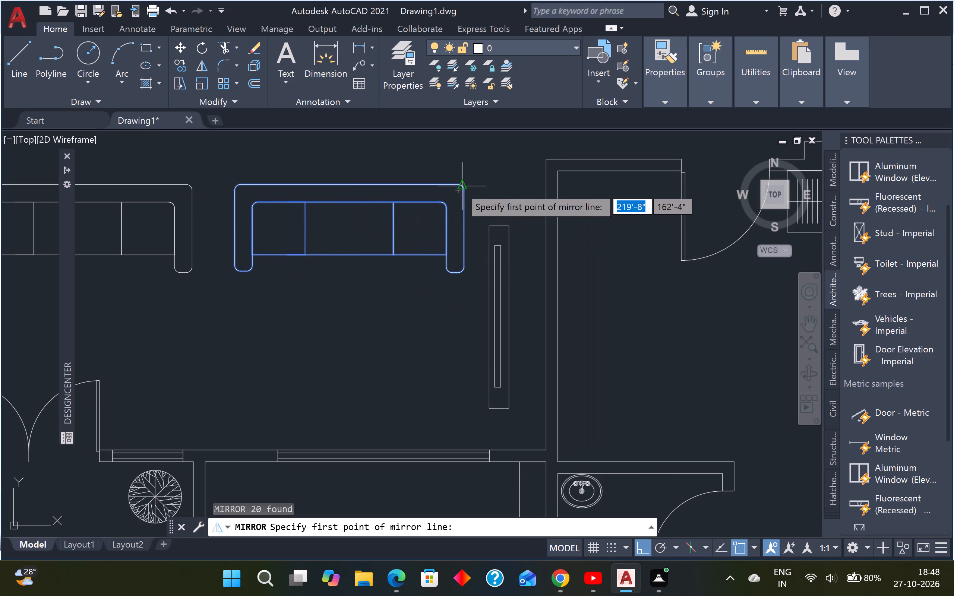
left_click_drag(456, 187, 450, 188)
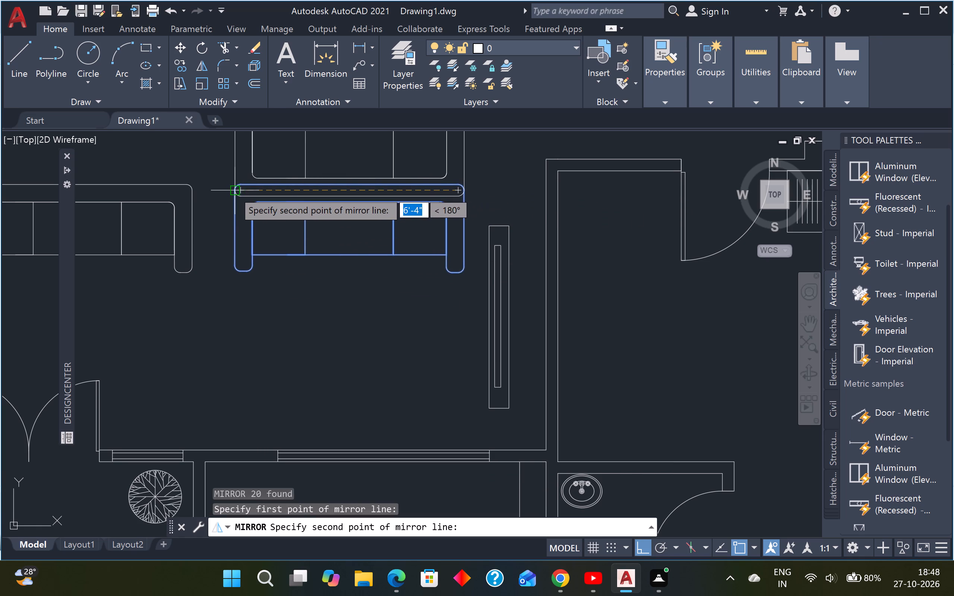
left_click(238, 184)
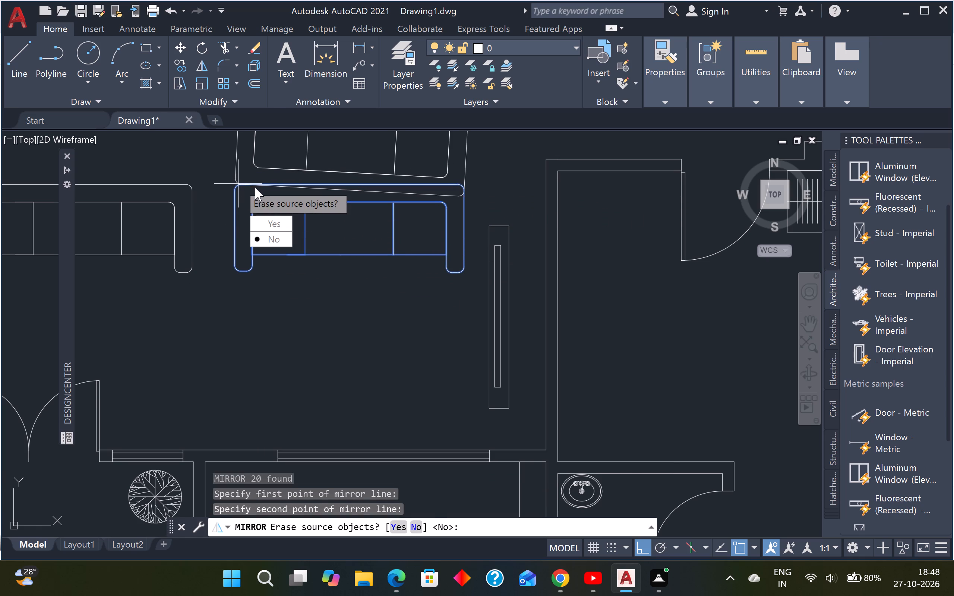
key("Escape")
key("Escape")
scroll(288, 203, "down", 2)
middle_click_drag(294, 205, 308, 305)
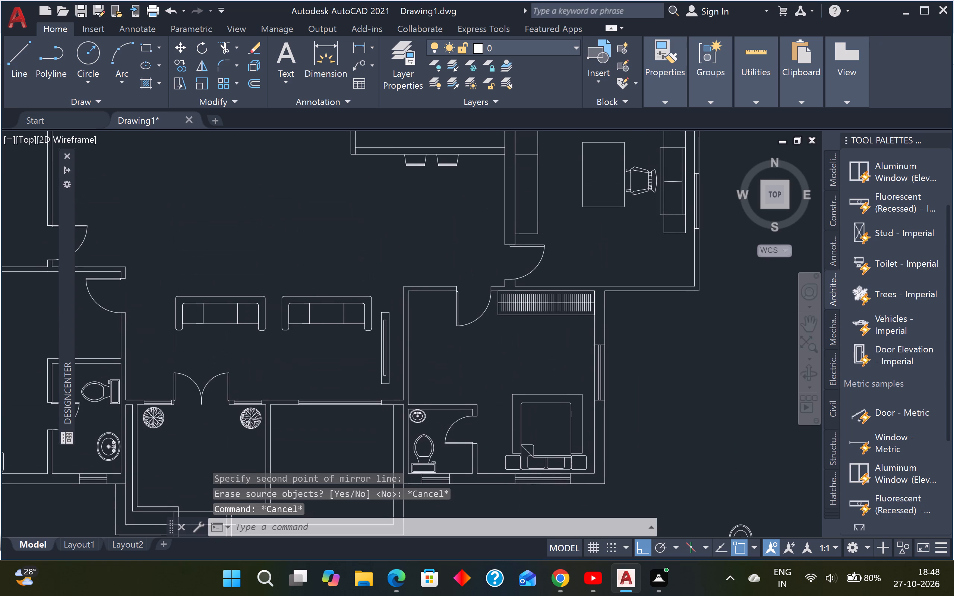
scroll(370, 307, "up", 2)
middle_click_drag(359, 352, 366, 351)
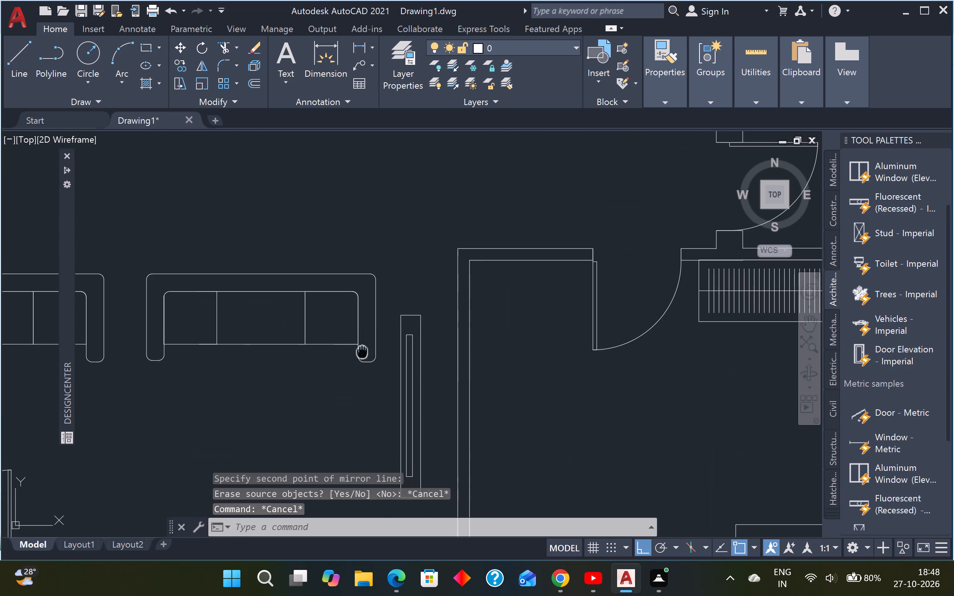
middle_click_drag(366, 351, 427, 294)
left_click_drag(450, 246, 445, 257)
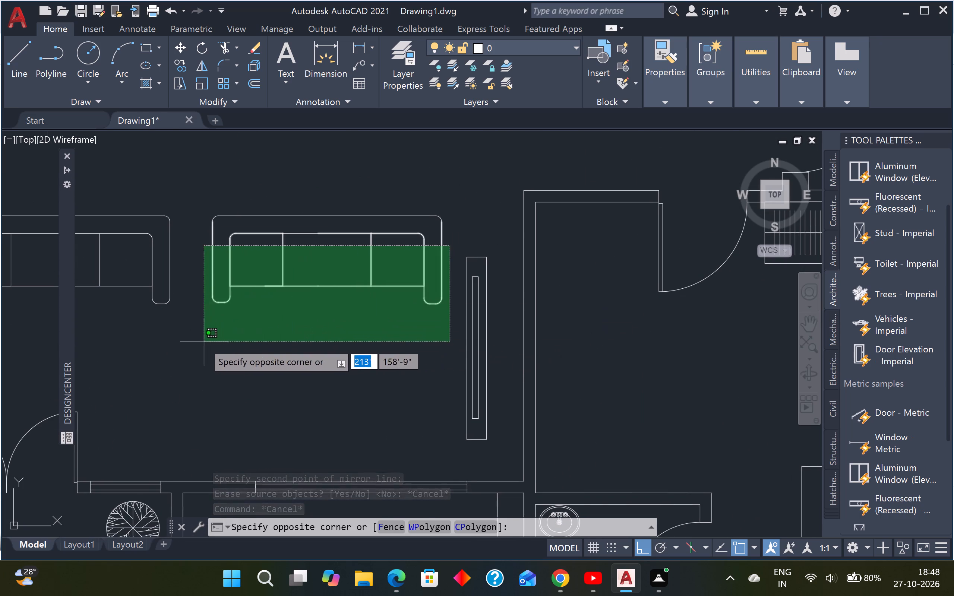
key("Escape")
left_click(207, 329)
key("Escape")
Mirror the eastern sofa southward about a horizontal line through its front armrest ends, keeping the original.
left_click(449, 191)
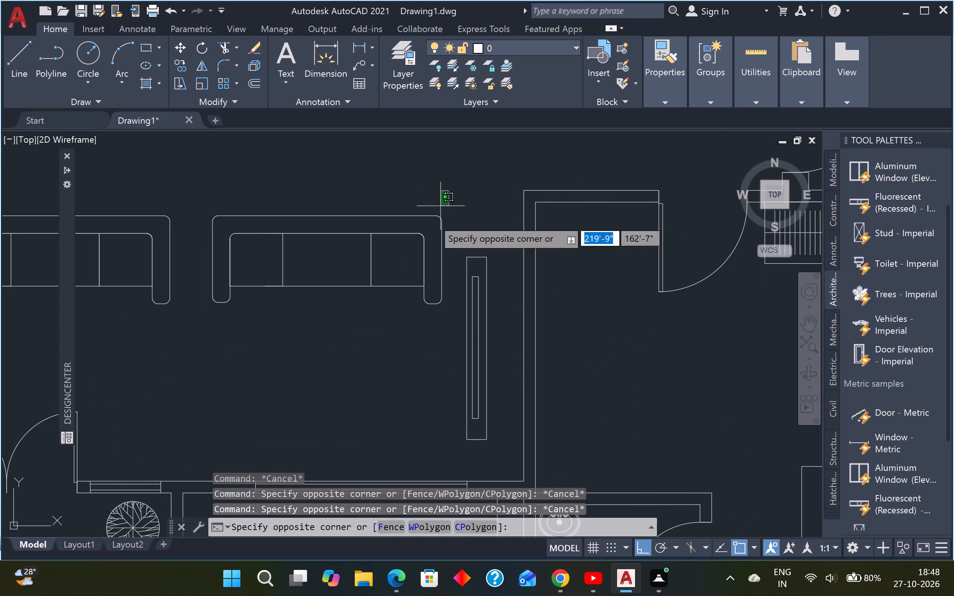
left_click(198, 359)
type("MI")
key("Return")
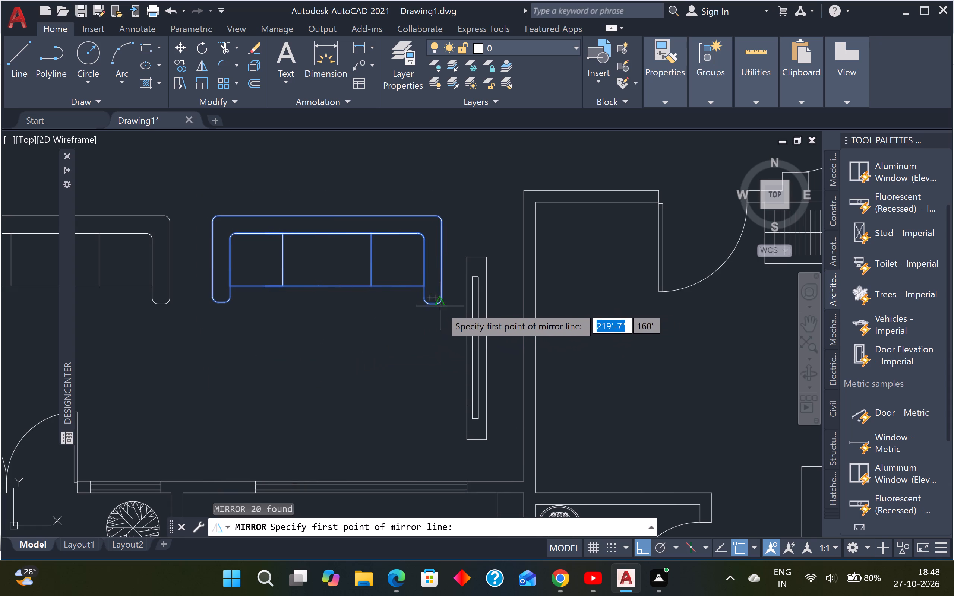
left_click_drag(433, 305, 421, 304)
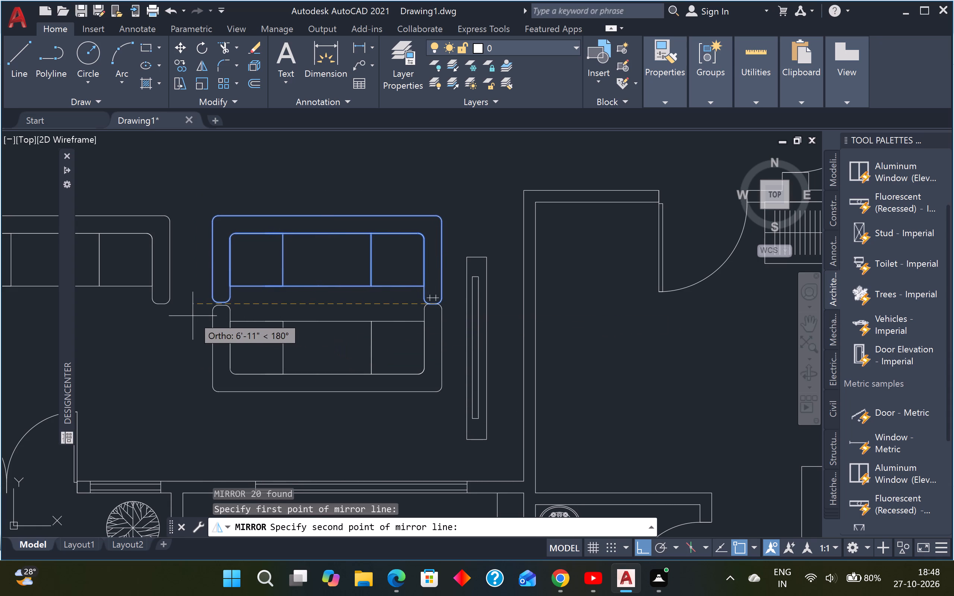
left_click(190, 314)
type("N")
key("space")
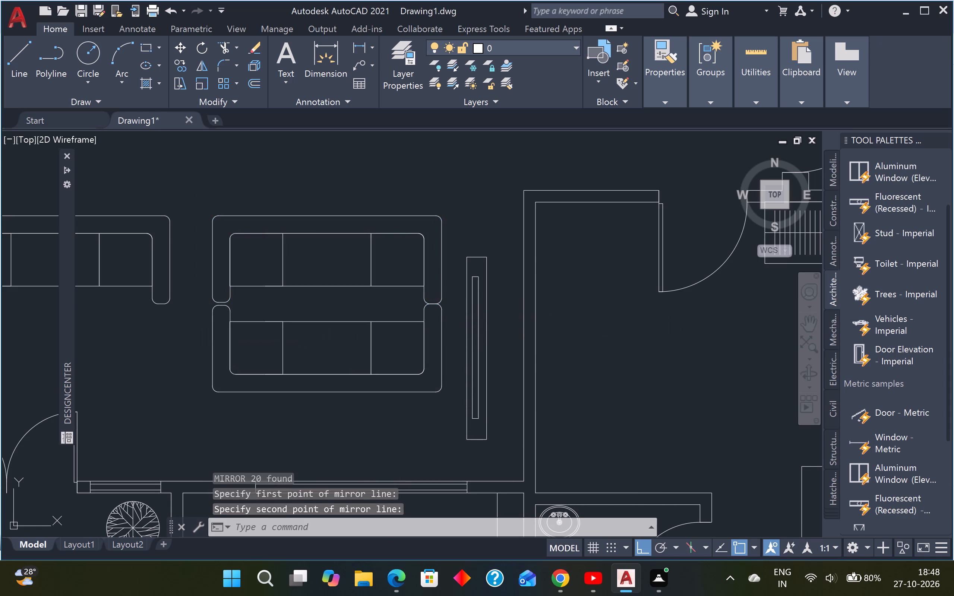
Move the mirrored sofa about 2'-5" straight south, towards the hall's south wall.
scroll(284, 339, "down", 2)
scroll(290, 356, "up", 2)
scroll(449, 293, "up", 4)
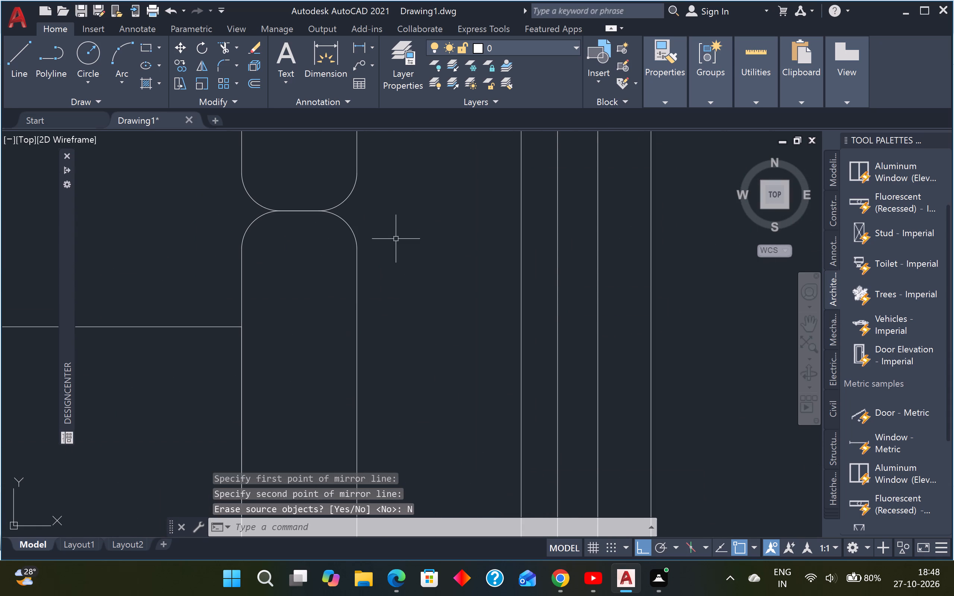
left_click(394, 237)
scroll(271, 365, "down", 4)
middle_click_drag(207, 431, 642, 389)
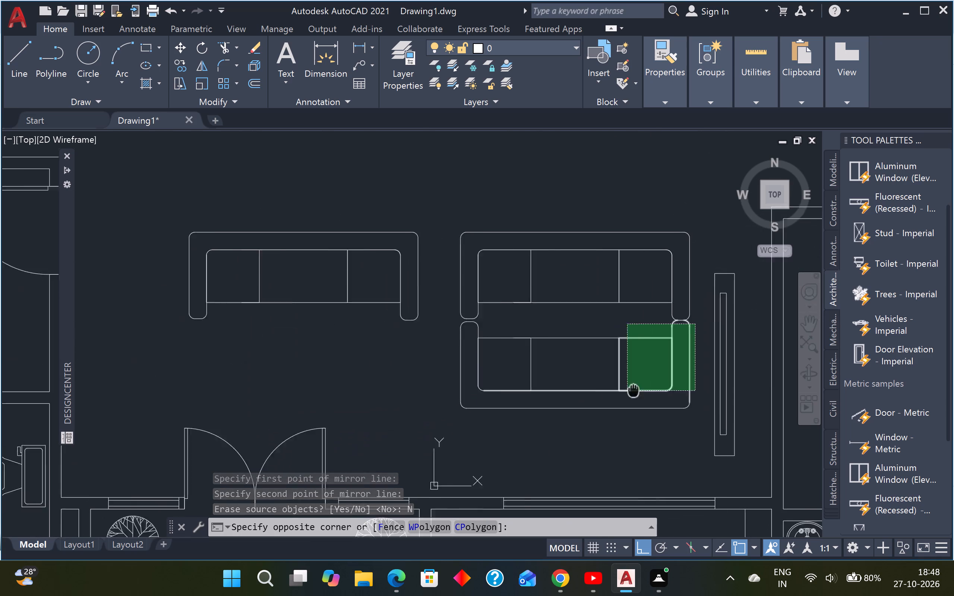
middle_click_drag(642, 389, 649, 388)
left_click(457, 435)
scroll(493, 324, "up", 4)
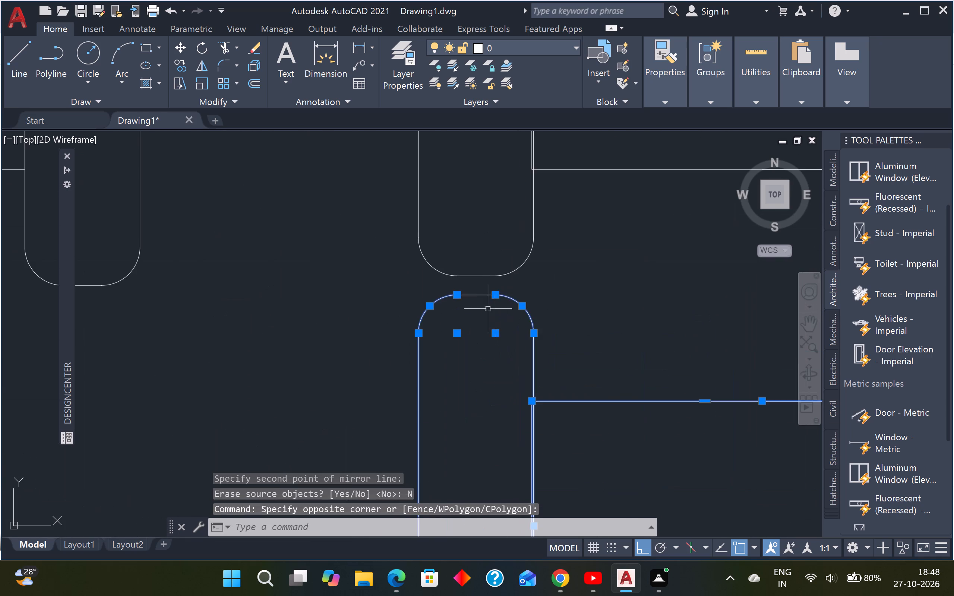
scroll(481, 295, "up", 3)
left_click_drag(476, 276, 473, 285)
left_click(442, 328)
scroll(462, 320, "down", 7)
middle_click_drag(615, 334, 467, 336)
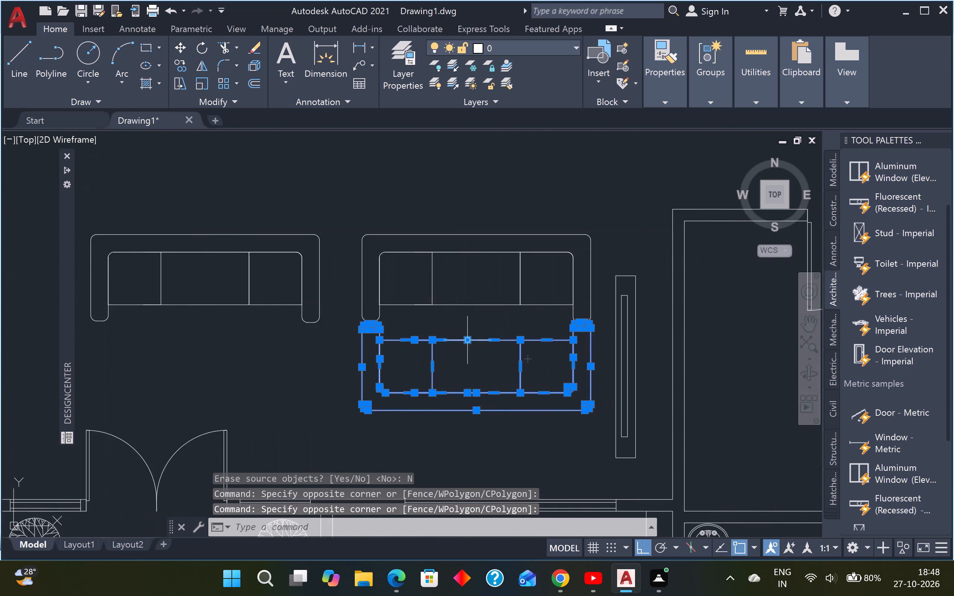
scroll(573, 339, "up", 3)
scroll(607, 290, "up", 5)
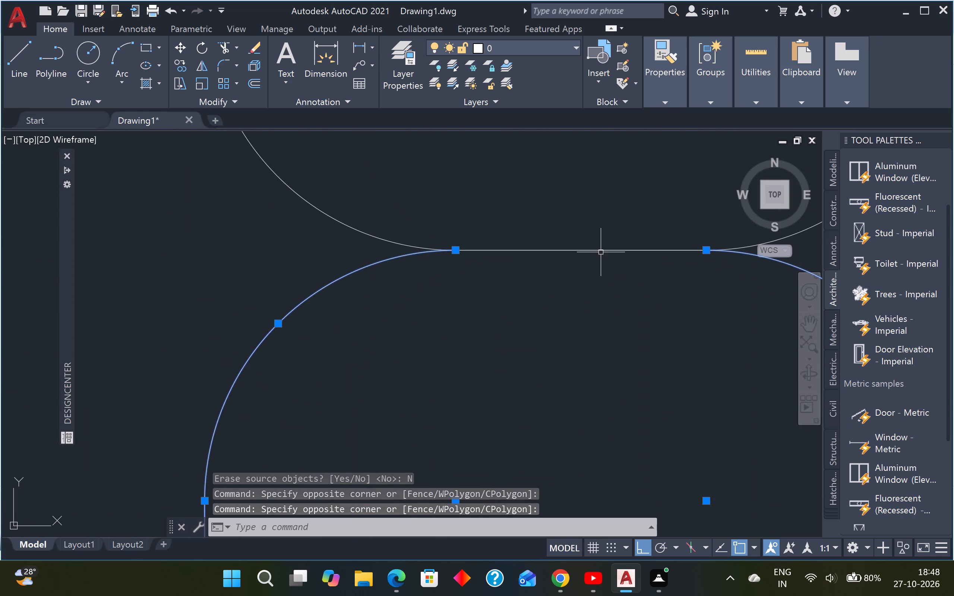
left_click(598, 249)
scroll(598, 249, "down", 3)
scroll(586, 286, "down", 6)
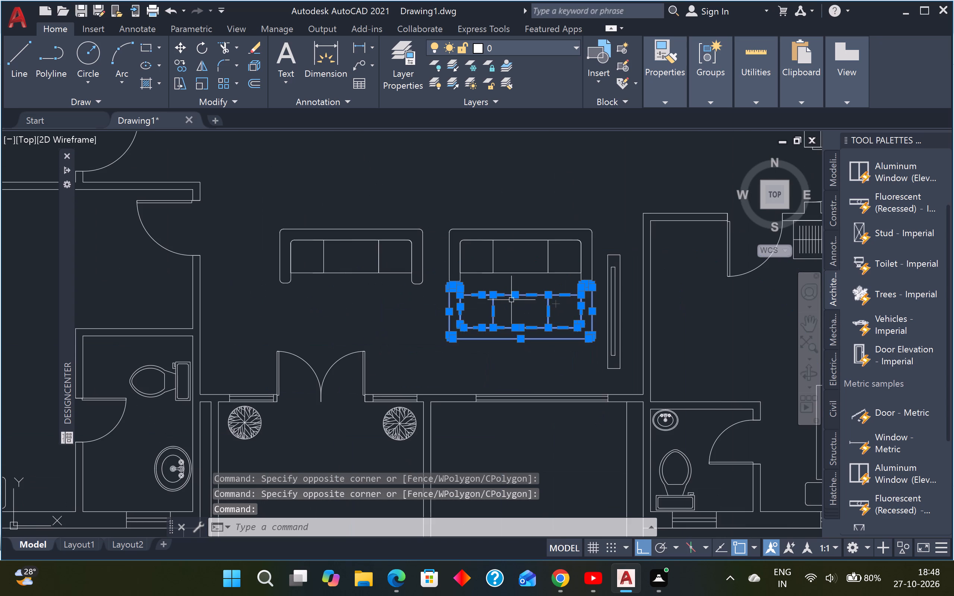
type("M")
key("space")
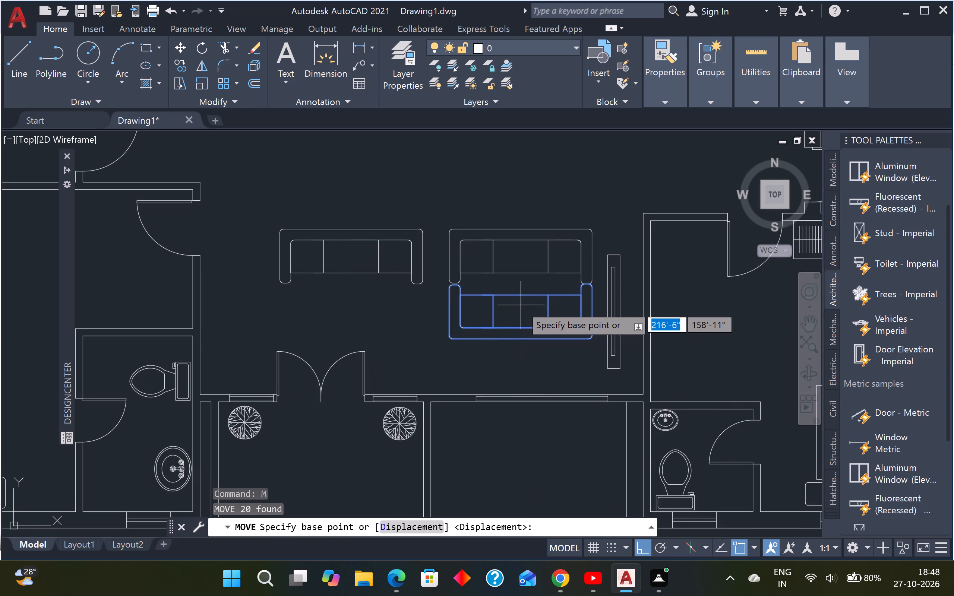
left_click(521, 305)
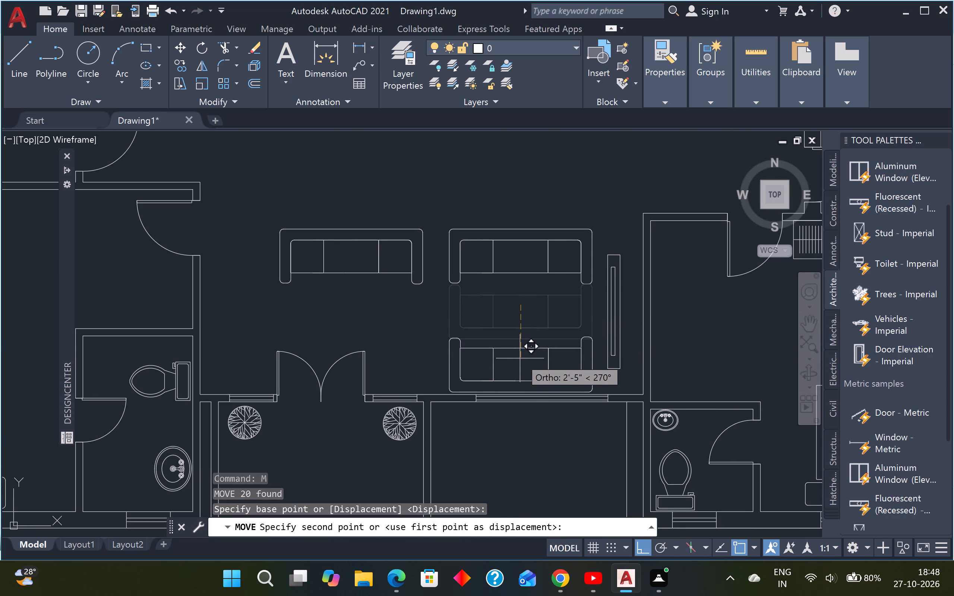
left_click(520, 358)
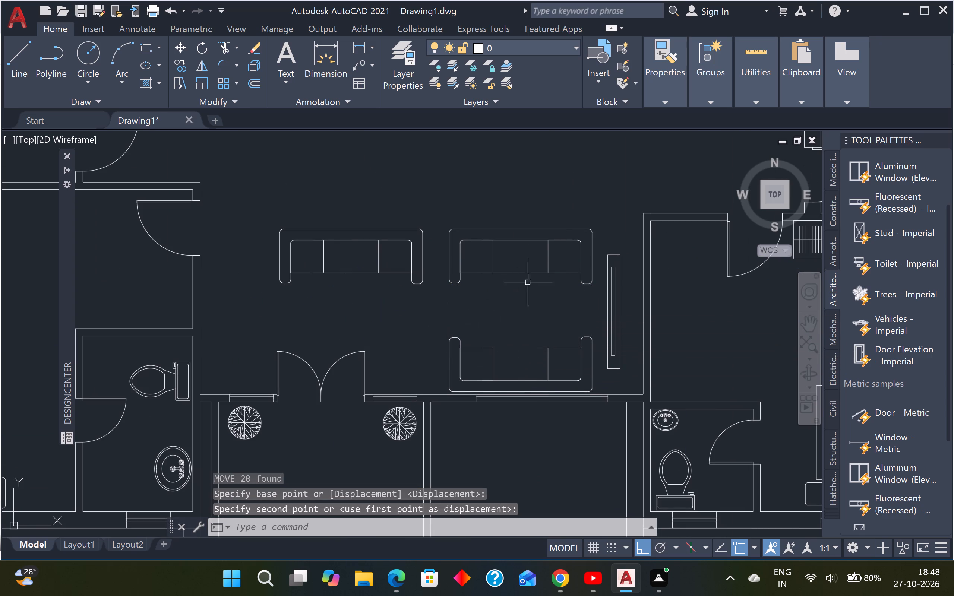
Move the northern sofa of the facing pair about 0'-11" straight north.
scroll(587, 231, "down", 2)
scroll(581, 245, "up", 3)
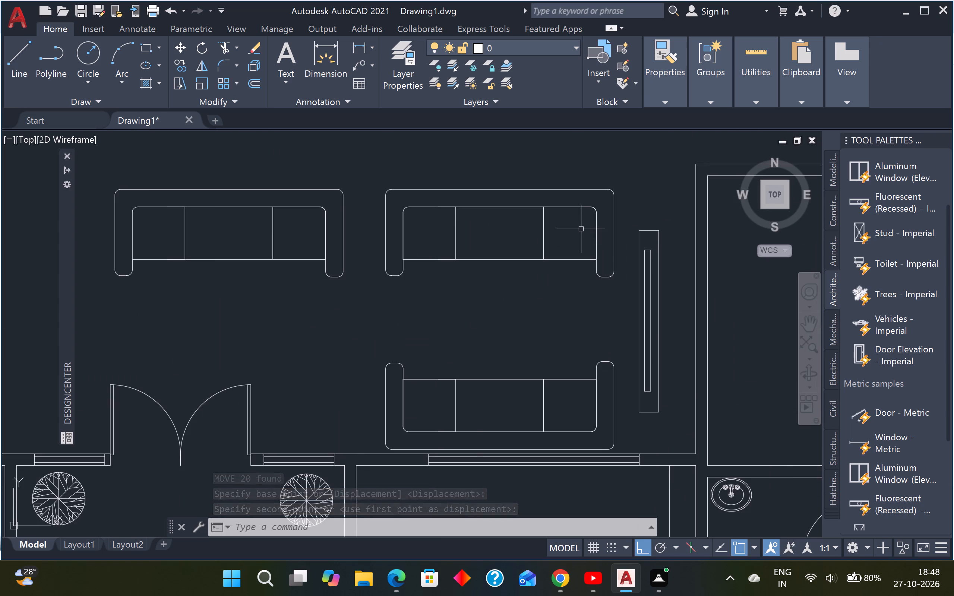
scroll(616, 233, "down", 2)
scroll(616, 230, "up", 2)
left_click(634, 159)
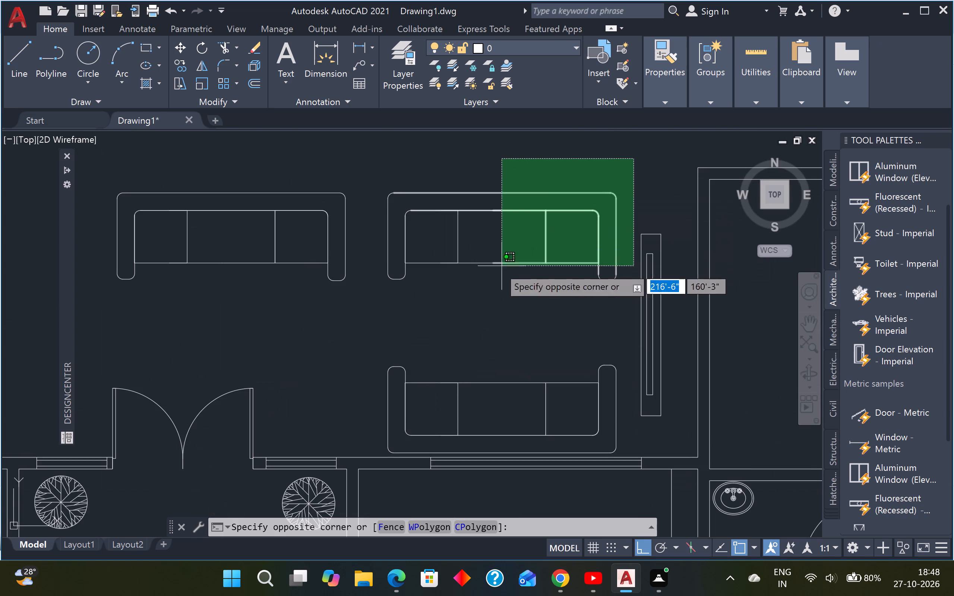
left_click(361, 326)
type("M")
key("space")
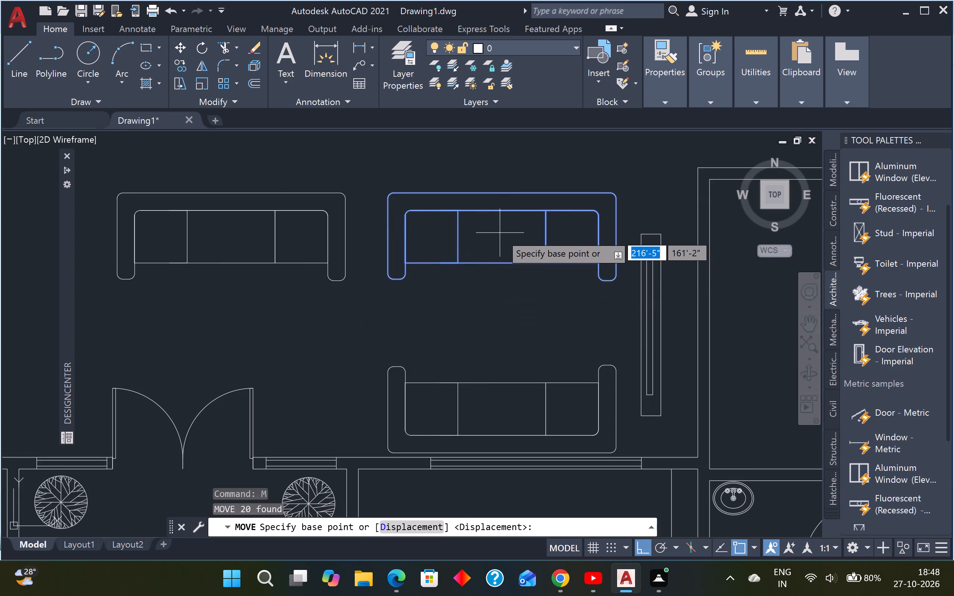
left_click(501, 234)
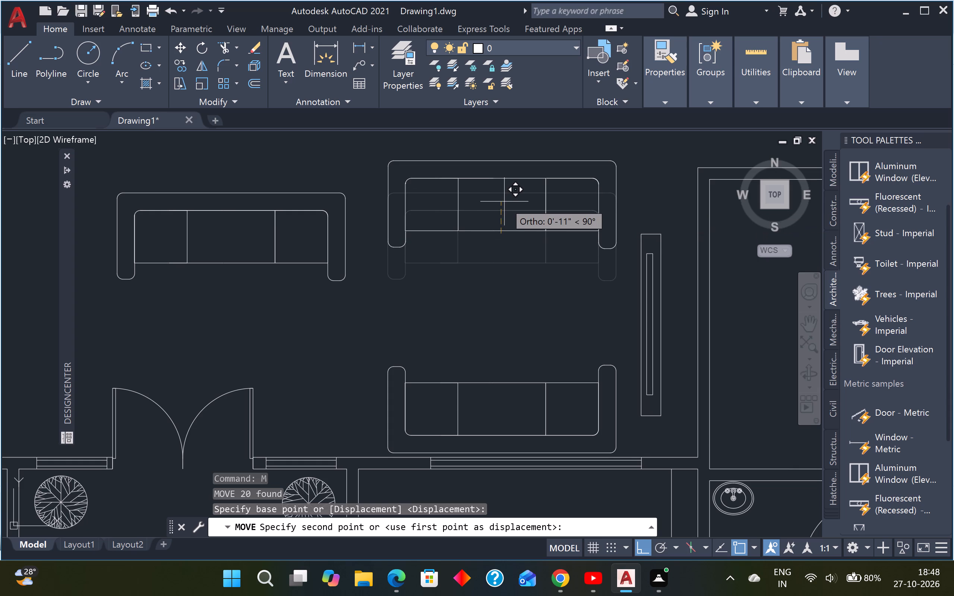
left_click(505, 202)
Rotate the western sofa copy 90° counterclockwise about its northeast corner so it faces the TV unit.
scroll(357, 311, "down", 1)
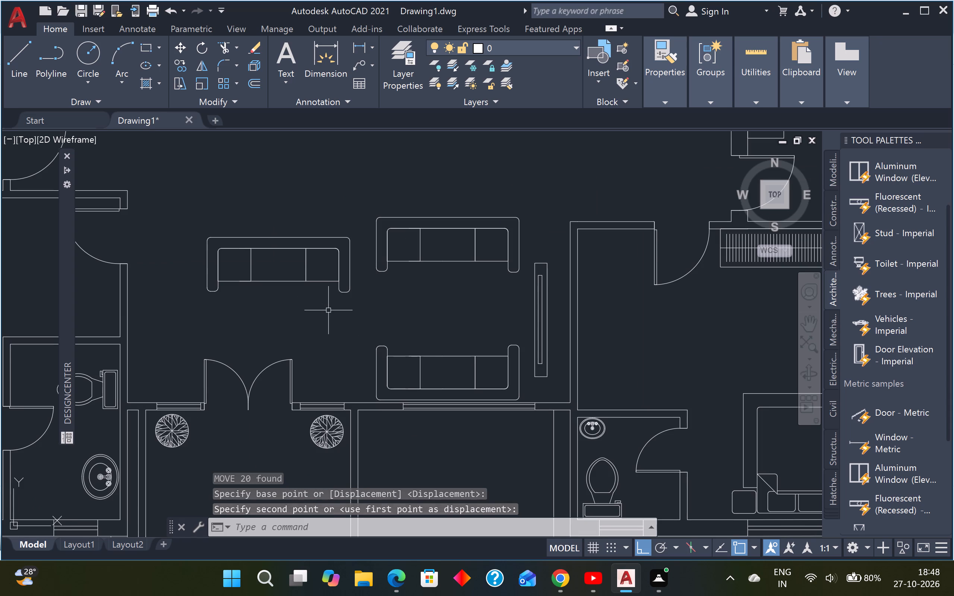
scroll(341, 315, "up", 1)
left_click(364, 188)
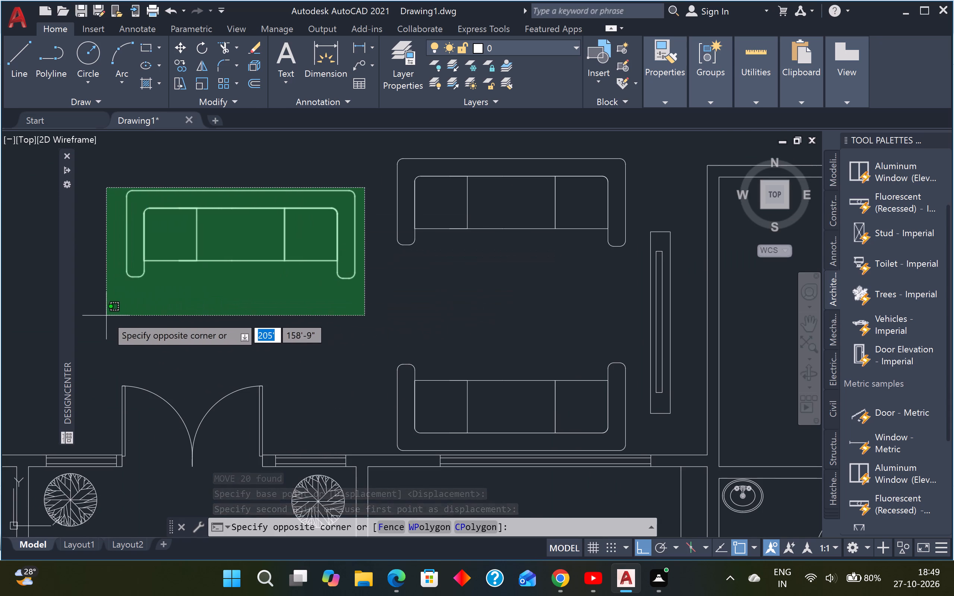
left_click(105, 316)
type("RO")
key("Return")
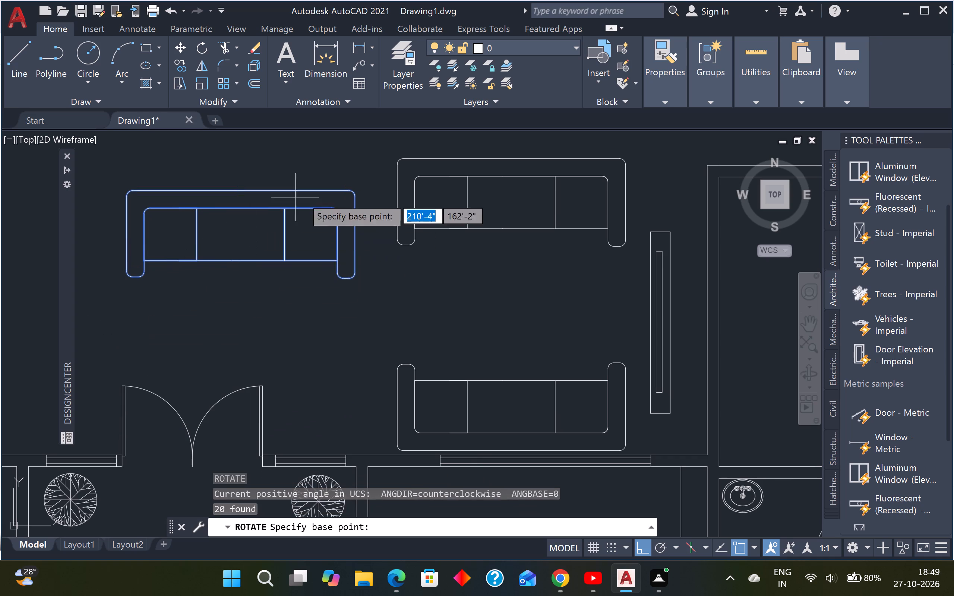
left_click(350, 196)
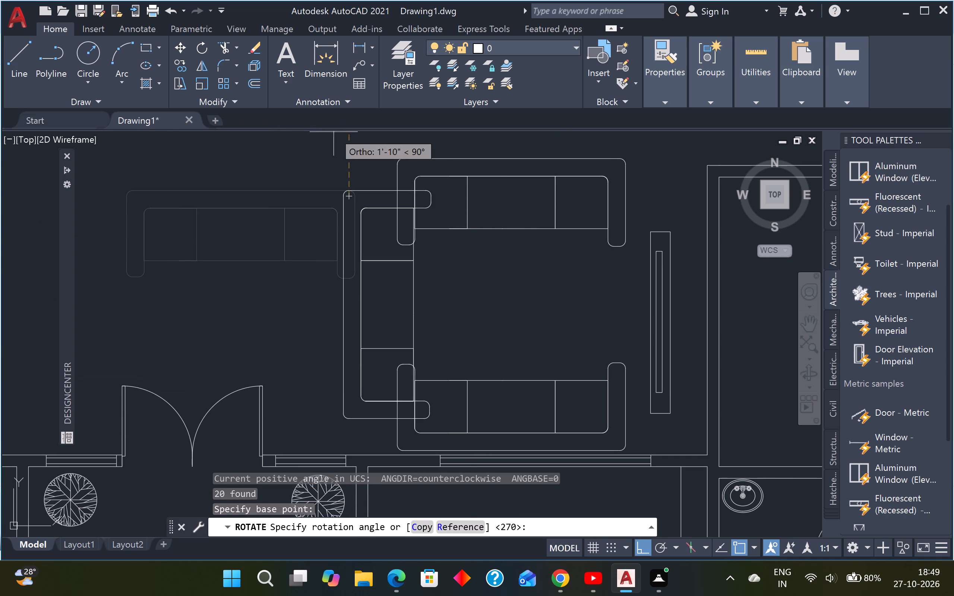
left_click(357, 143)
key("Escape")
key("Escape")
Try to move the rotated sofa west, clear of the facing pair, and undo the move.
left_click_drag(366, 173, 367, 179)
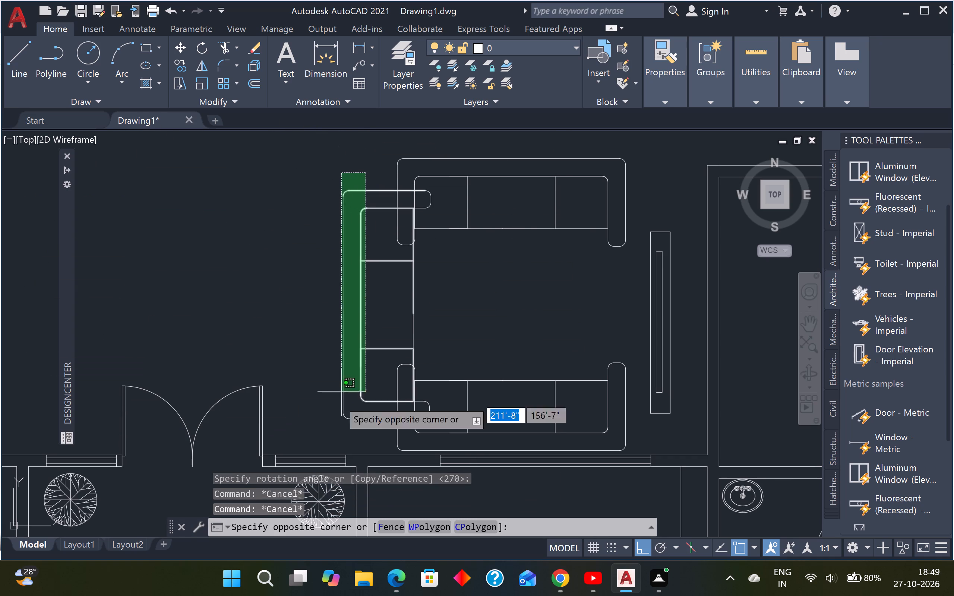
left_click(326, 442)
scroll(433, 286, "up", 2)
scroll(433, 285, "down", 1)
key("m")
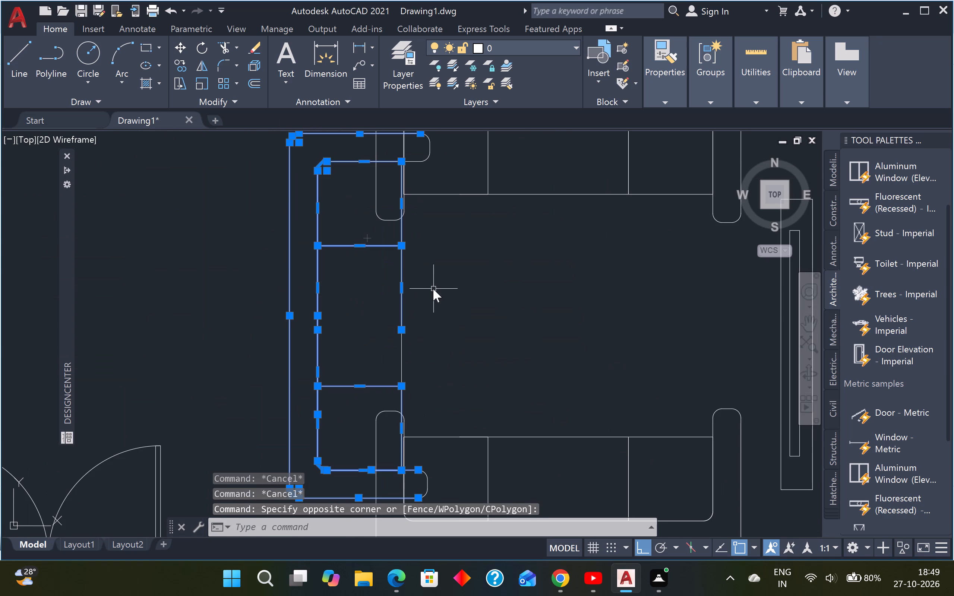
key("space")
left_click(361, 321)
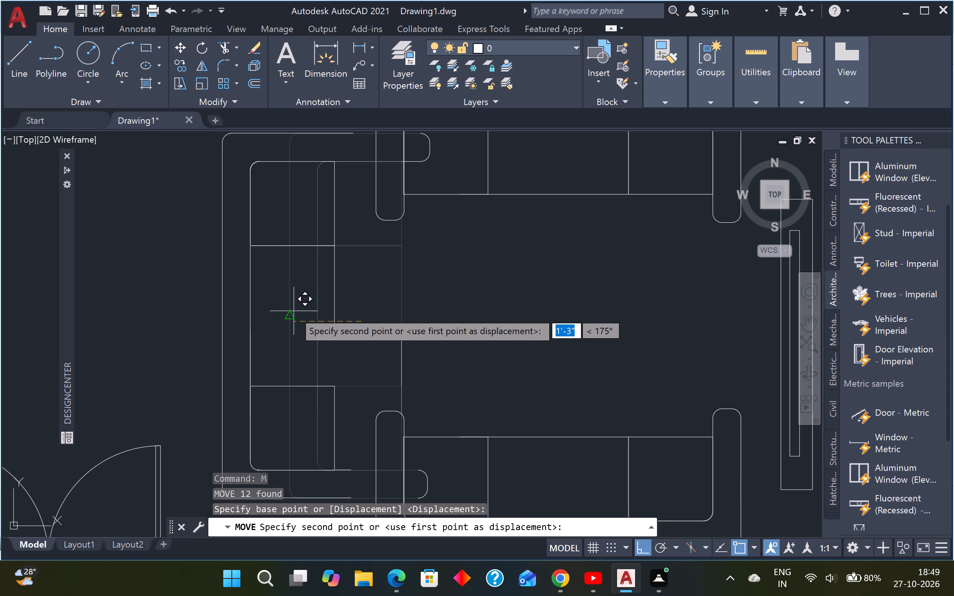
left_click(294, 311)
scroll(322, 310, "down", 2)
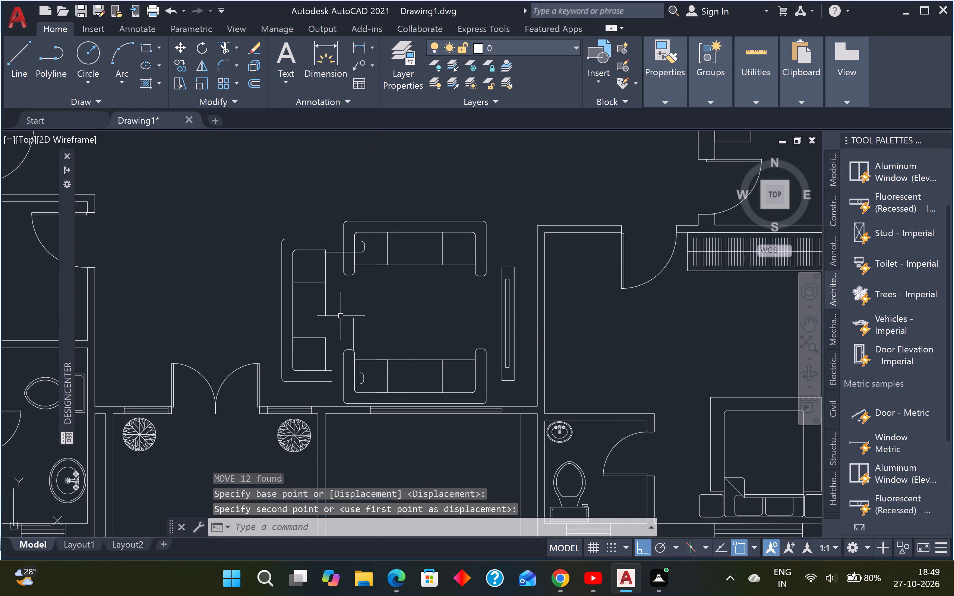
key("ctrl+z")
Select the rotated western sofa and move it straight west, clear of the facing pair.
scroll(347, 310, "down", 3)
scroll(351, 259, "up", 3)
left_click(351, 259)
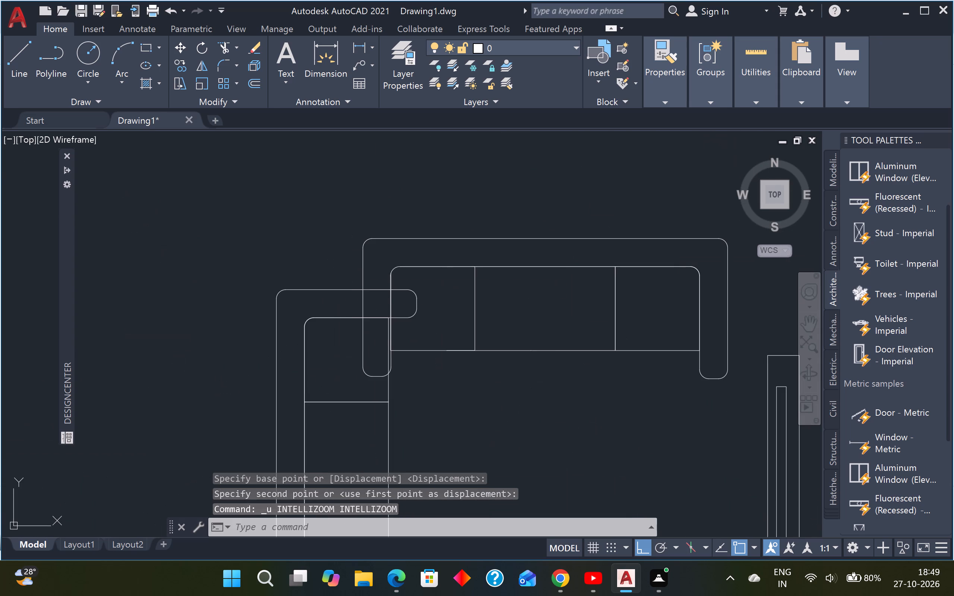
scroll(322, 338, "down", 3)
left_click(309, 419)
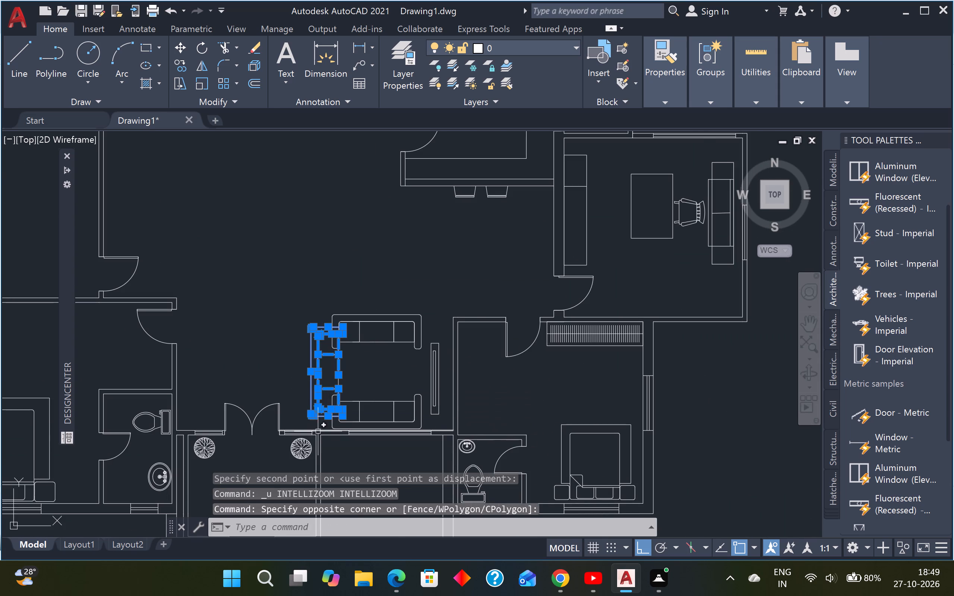
scroll(322, 425, "up", 5)
left_click_drag(566, 292, 546, 298)
left_click(528, 301)
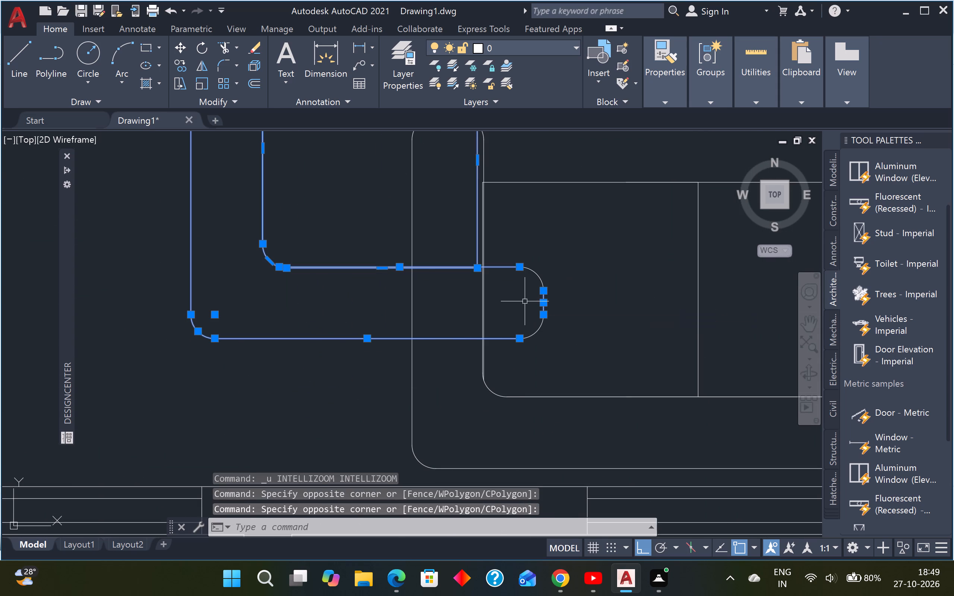
scroll(456, 323, "down", 3)
middle_click_drag(496, 228, 512, 384)
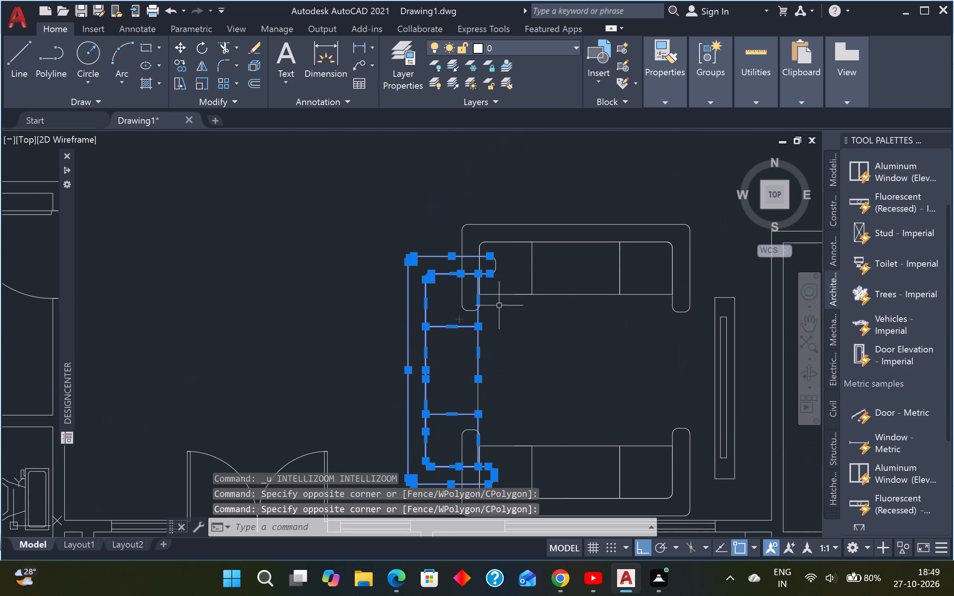
scroll(497, 263, "up", 3)
left_click_drag(506, 220, 505, 229)
left_click(459, 320)
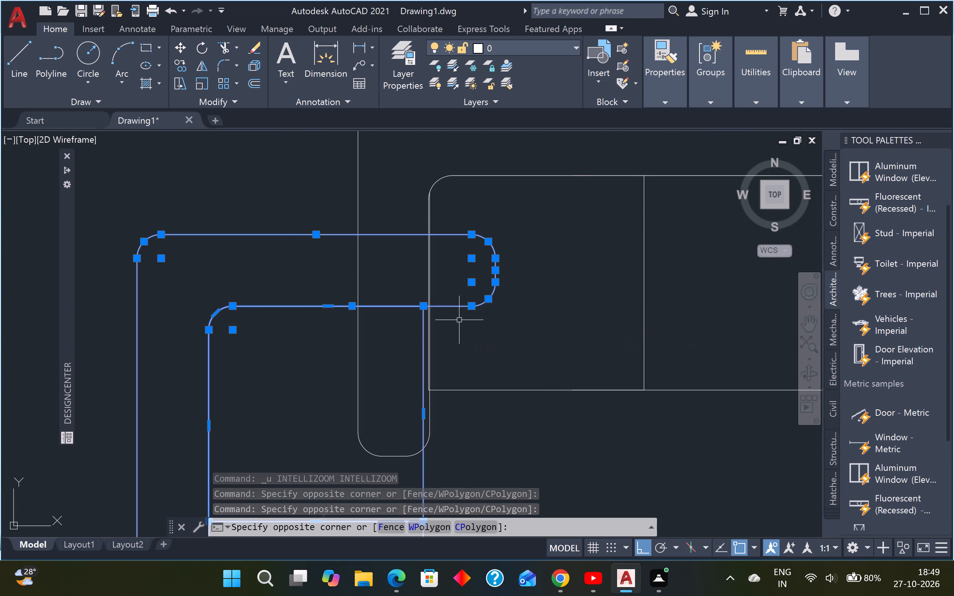
scroll(469, 276, "down", 4)
scroll(462, 340, "up", 3)
scroll(528, 261, "down", 2)
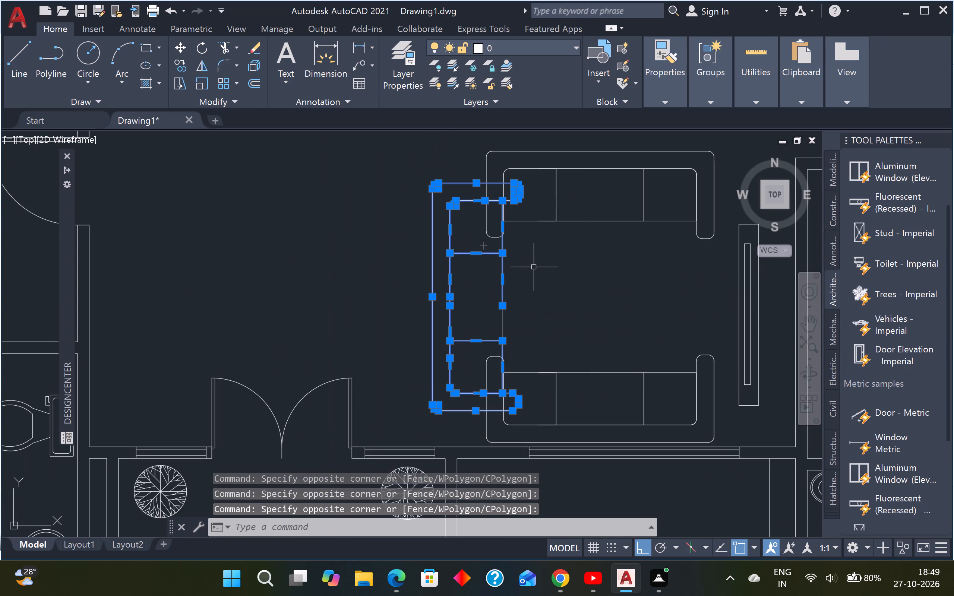
type("M")
key("space")
left_click(466, 299)
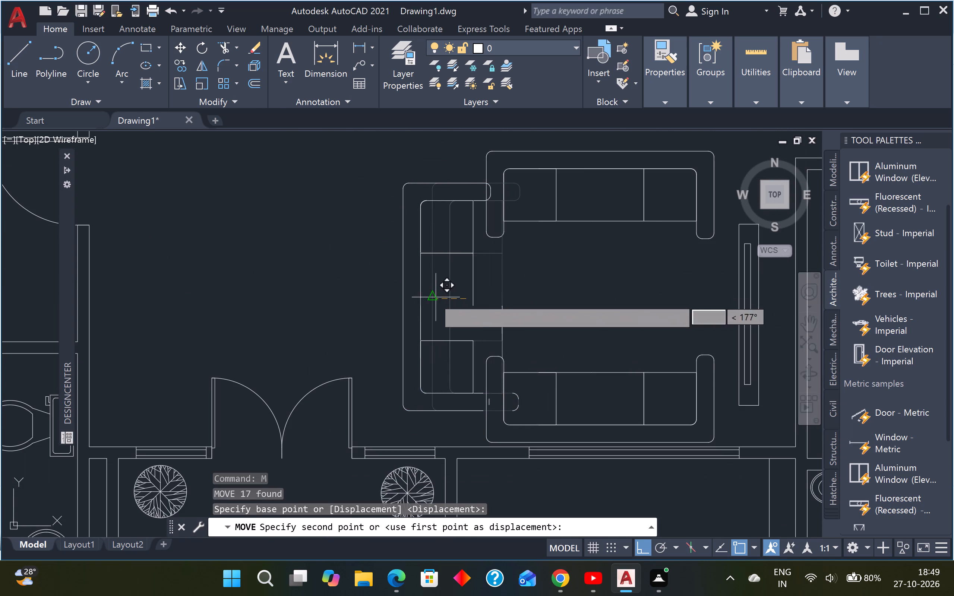
left_click(418, 300)
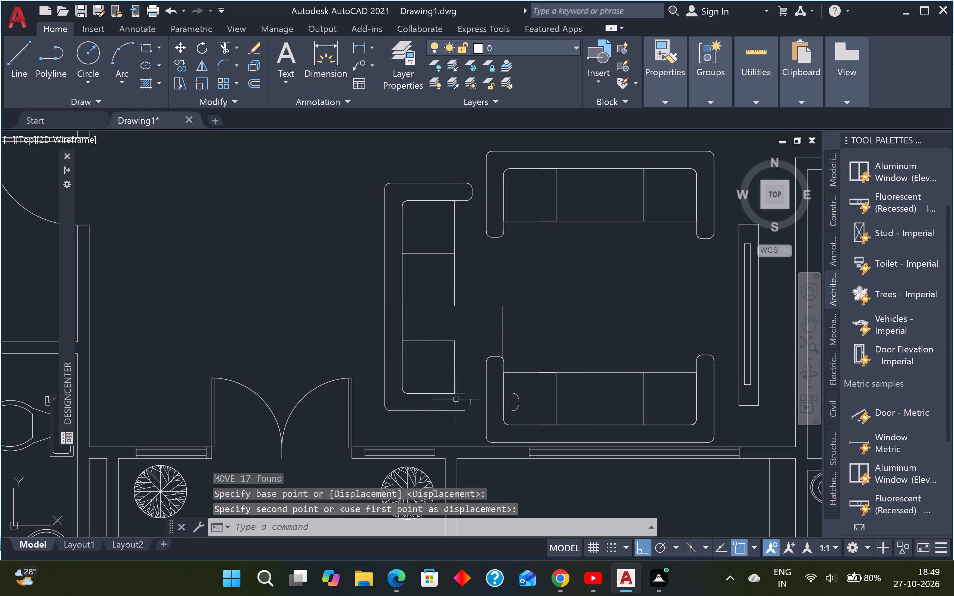
Move the two stray armrest corner arcs west onto the open end of the western sofa's southern armrest.
scroll(515, 412, "up", 3)
left_click_drag(534, 318, 534, 327)
left_click(490, 425)
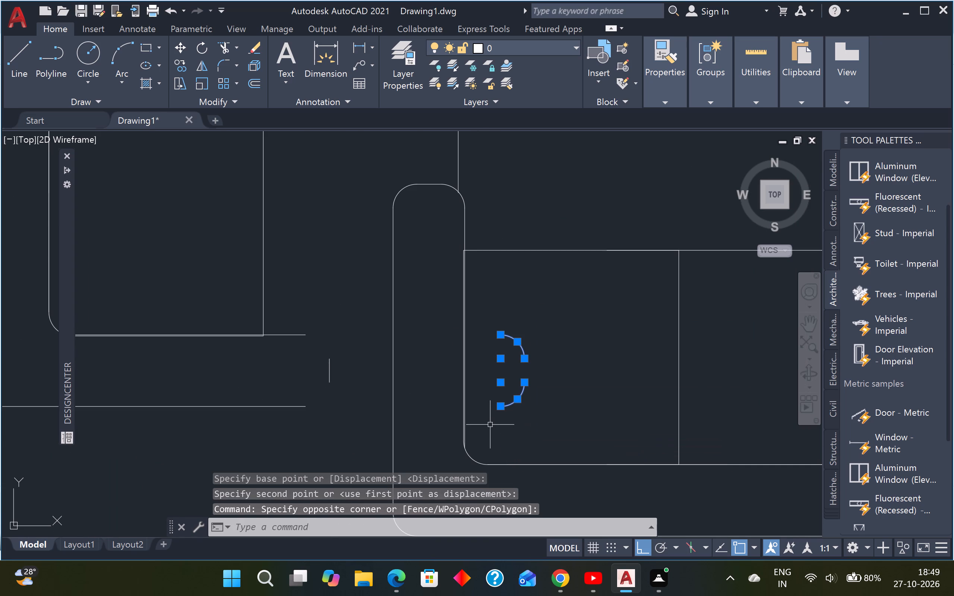
type("M")
key("space")
left_click(500, 336)
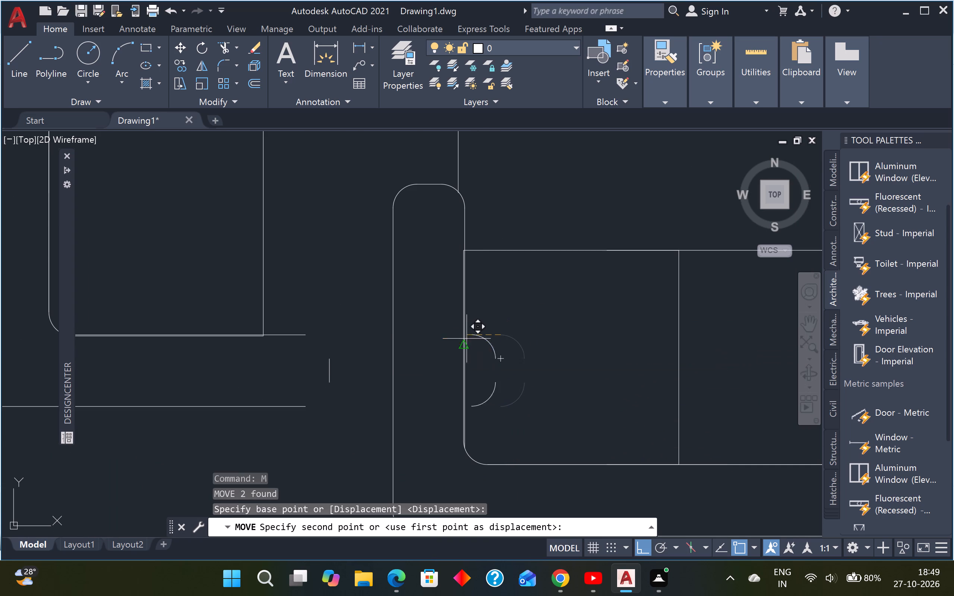
left_click(309, 336)
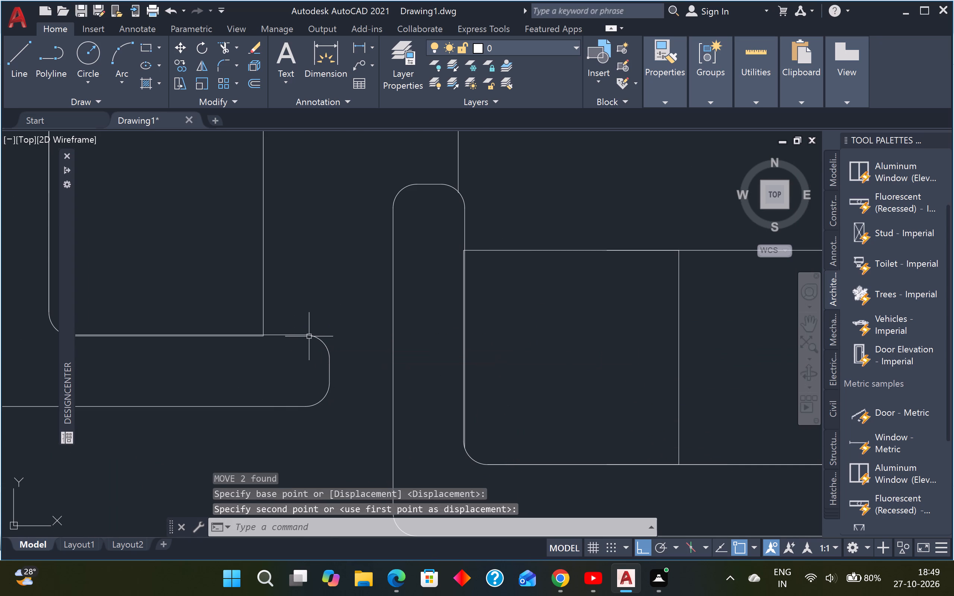
key("Escape")
key("Escape")
scroll(309, 336, "down", 4)
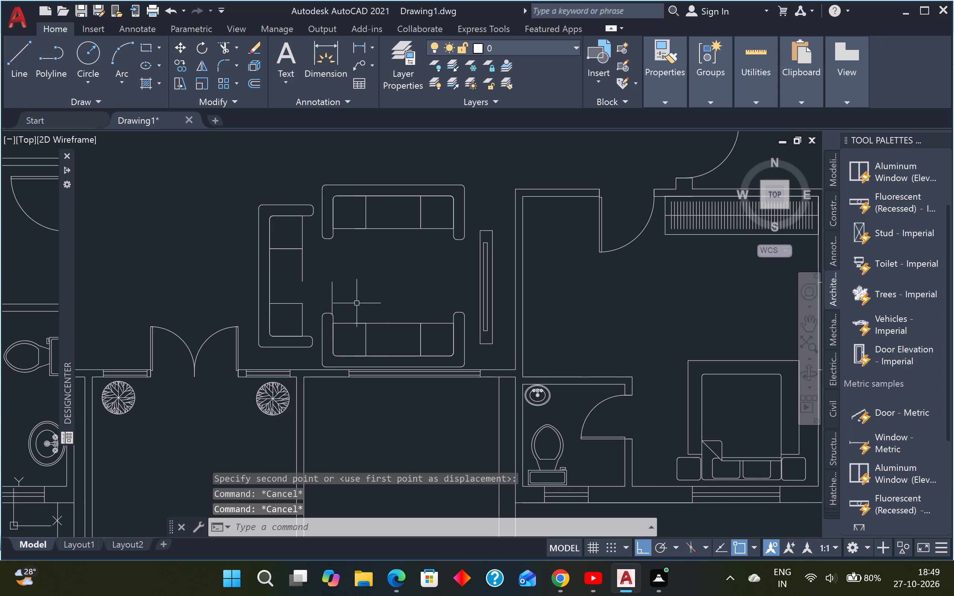
Move the stray seat-edge line west to close the gap in the western sofa's seat front.
left_click(332, 295)
type("M")
key("space")
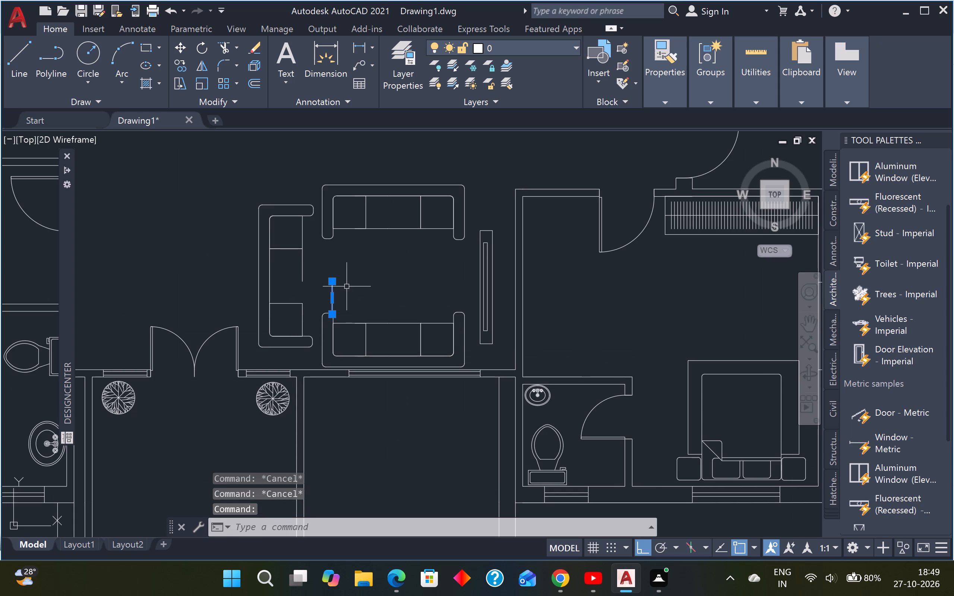
type("M")
key("space")
scroll(332, 275, "up", 3)
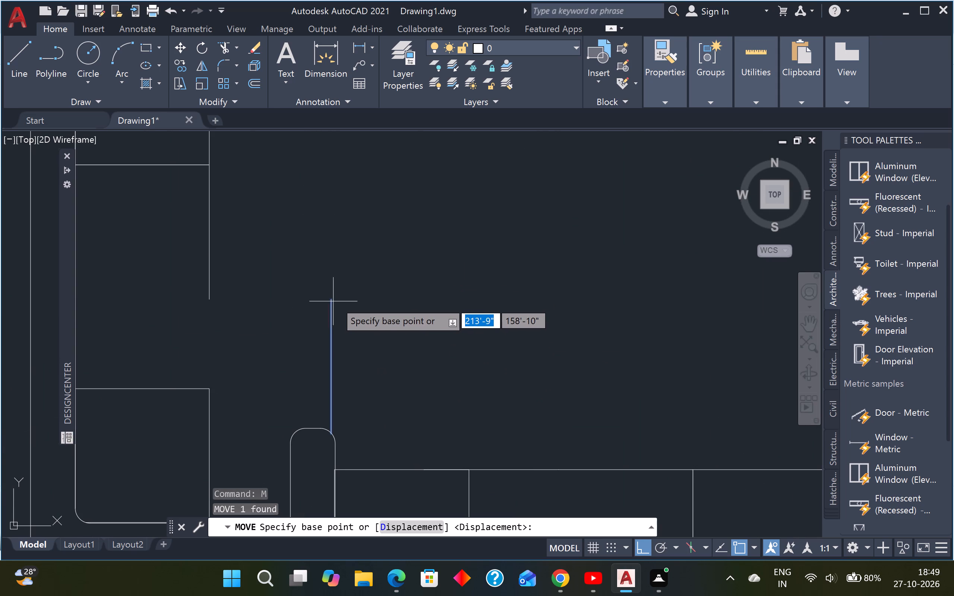
left_click(333, 300)
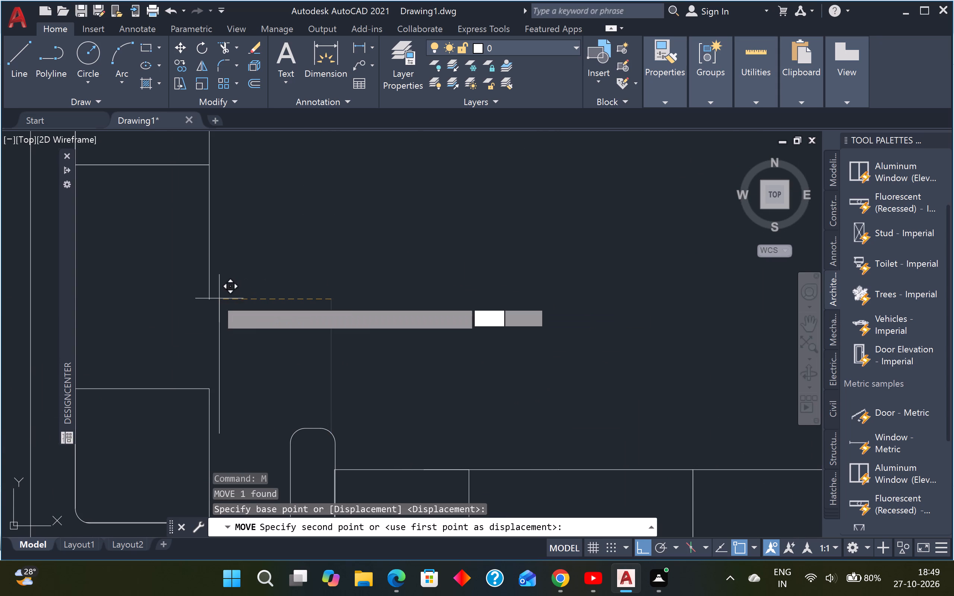
left_click(213, 299)
key("Escape")
scroll(266, 294, "down", 3)
Draw a rectangular coffee table about 3' by 1'-4" in the space between the three sofas.
key("r")
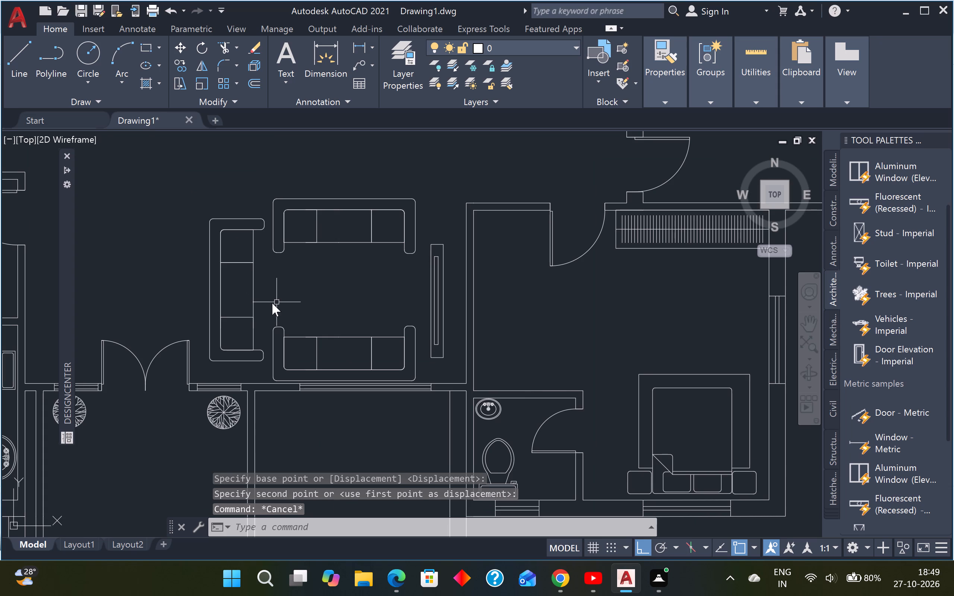
key("e")
key("c")
key("space")
left_click(320, 274)
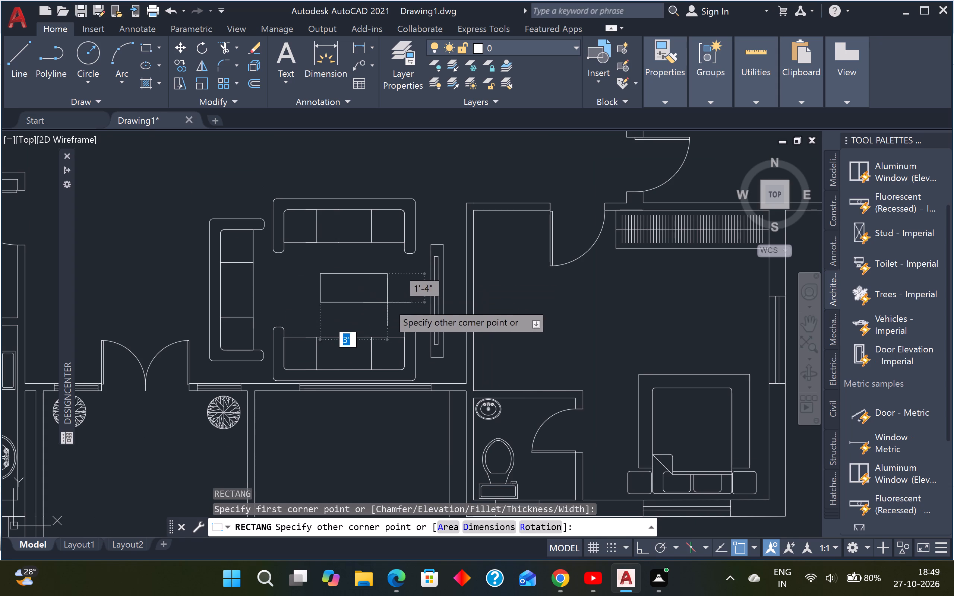
left_click(383, 306)
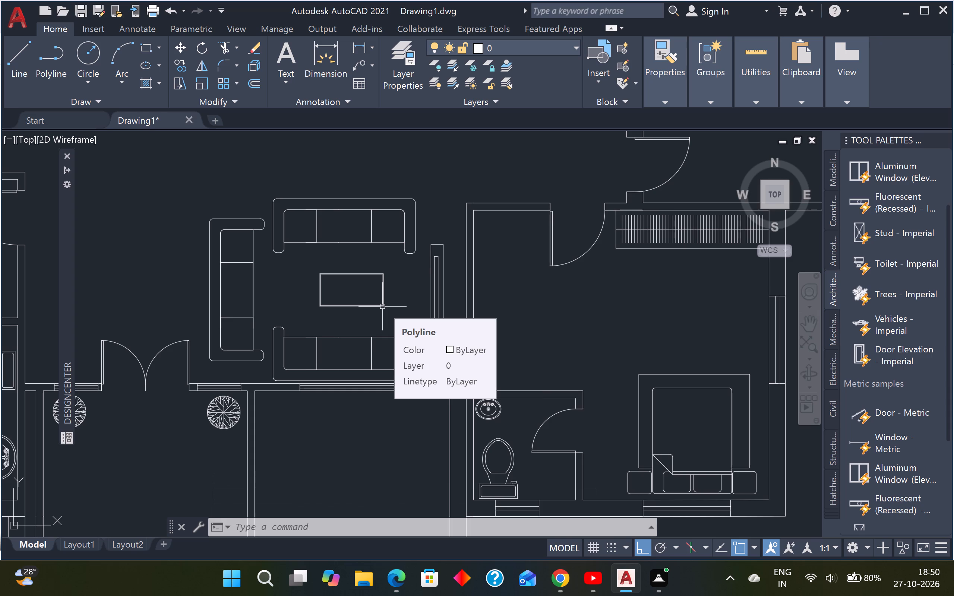
Review the whole floor plan and the hall's seating layout in relation to the surrounding rooms.
scroll(394, 343, "down", 3)
middle_click_drag(410, 345, 479, 352)
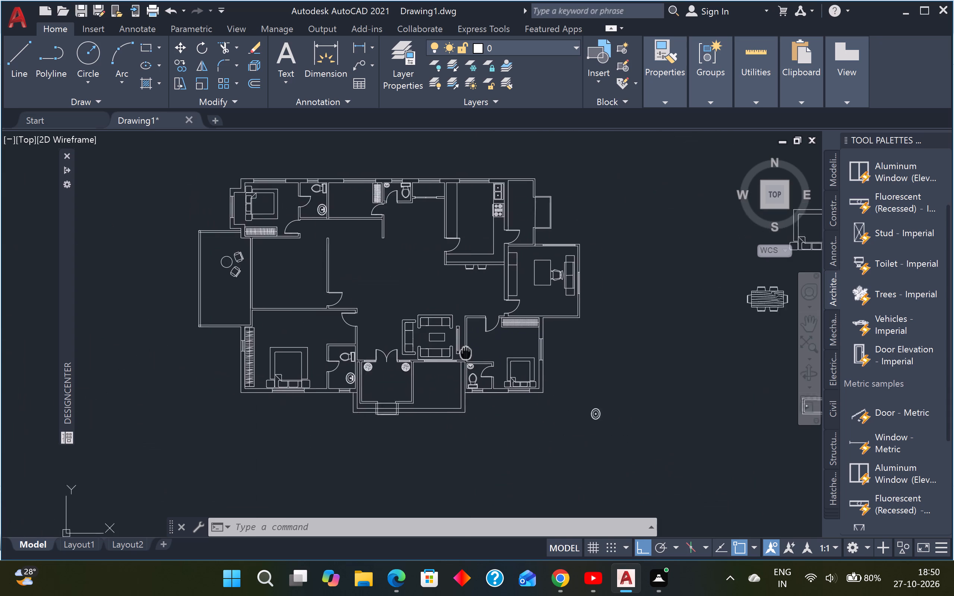
middle_click_drag(479, 352, 522, 352)
scroll(476, 332, "up", 1)
middle_click_drag(475, 328, 490, 348)
middle_click_drag(375, 259, 385, 260)
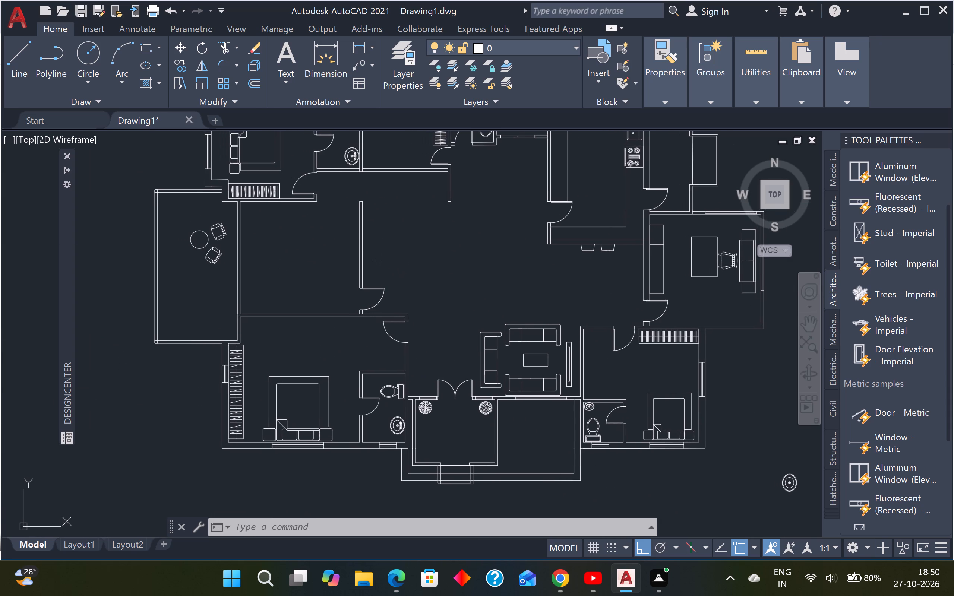
scroll(528, 354, "up", 2)
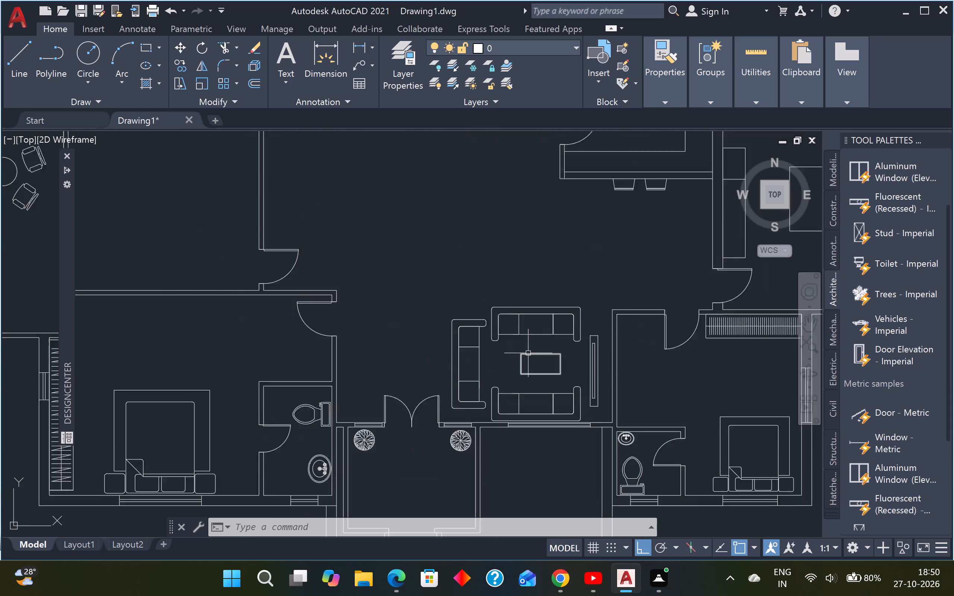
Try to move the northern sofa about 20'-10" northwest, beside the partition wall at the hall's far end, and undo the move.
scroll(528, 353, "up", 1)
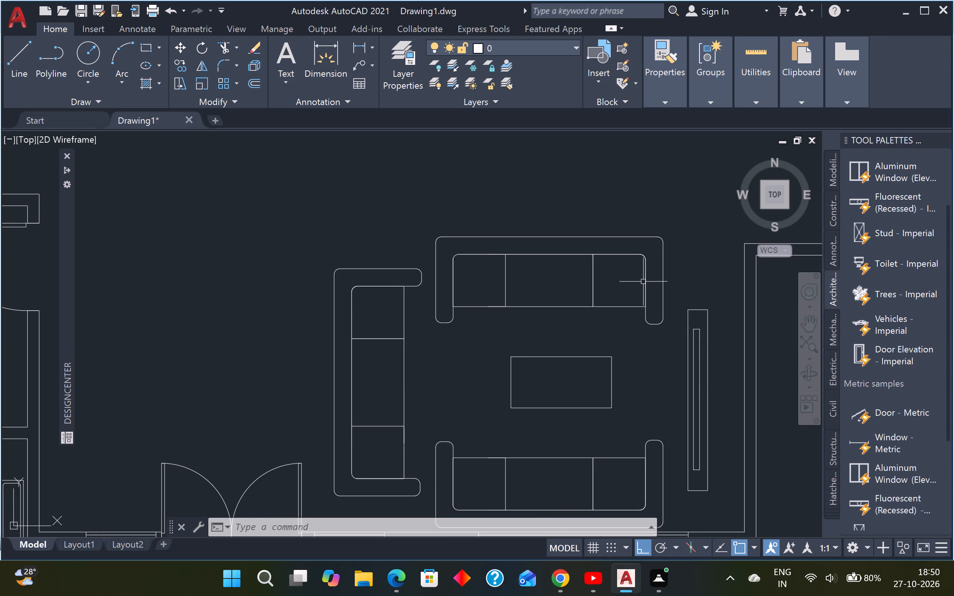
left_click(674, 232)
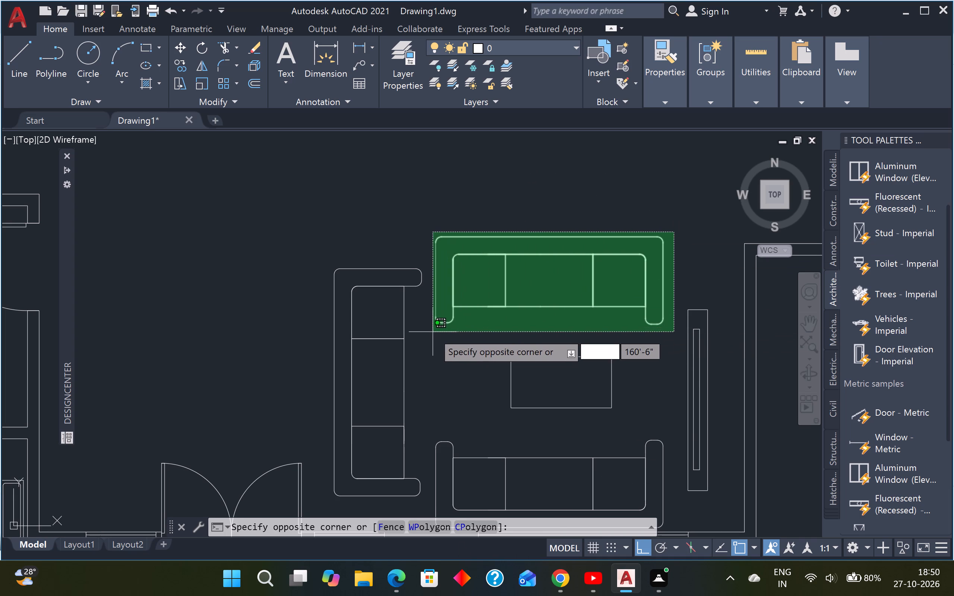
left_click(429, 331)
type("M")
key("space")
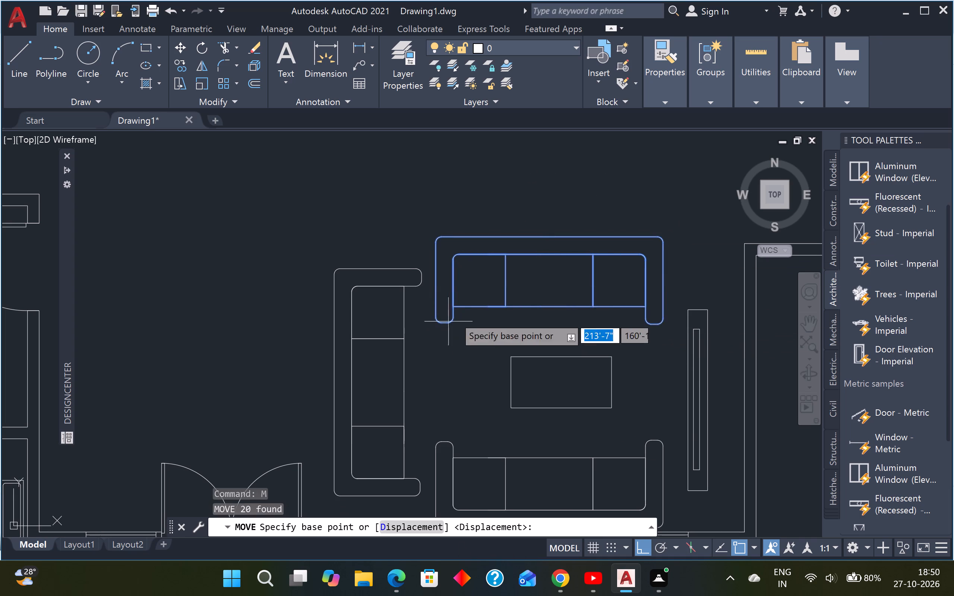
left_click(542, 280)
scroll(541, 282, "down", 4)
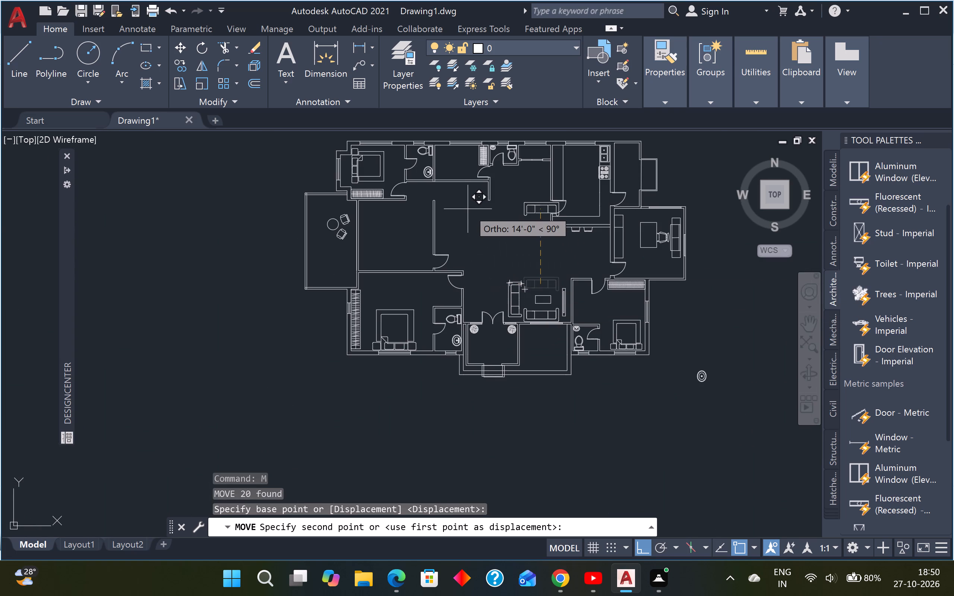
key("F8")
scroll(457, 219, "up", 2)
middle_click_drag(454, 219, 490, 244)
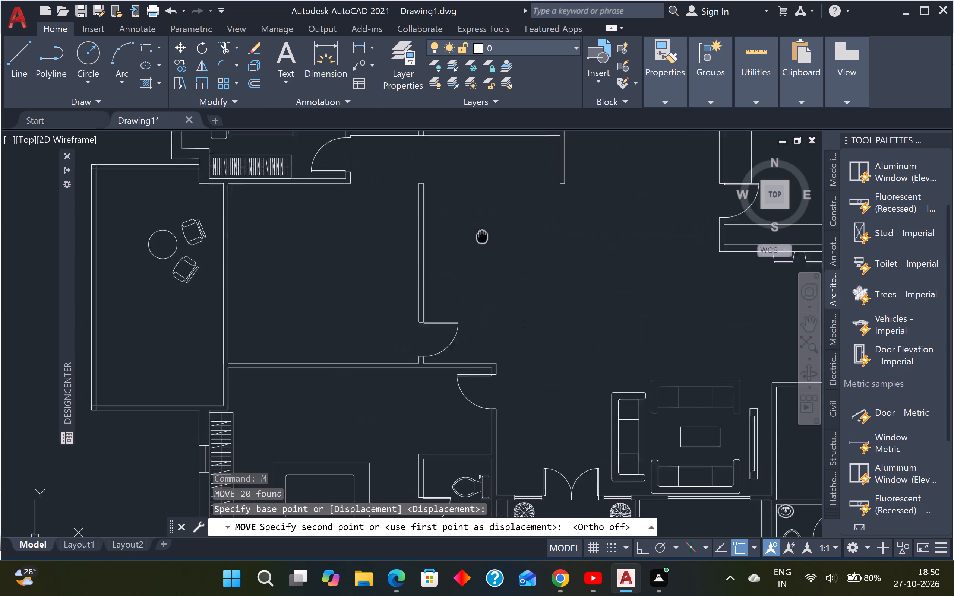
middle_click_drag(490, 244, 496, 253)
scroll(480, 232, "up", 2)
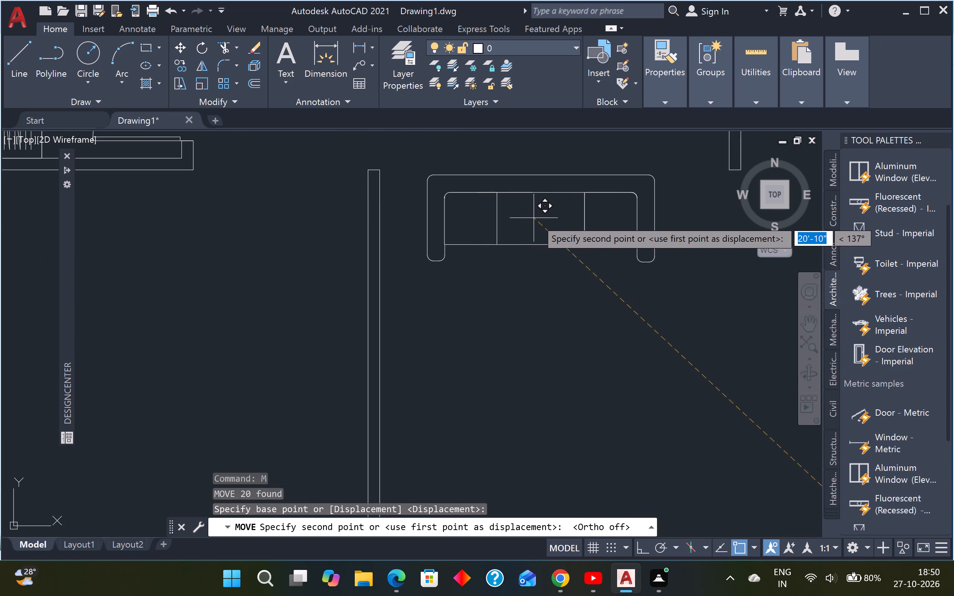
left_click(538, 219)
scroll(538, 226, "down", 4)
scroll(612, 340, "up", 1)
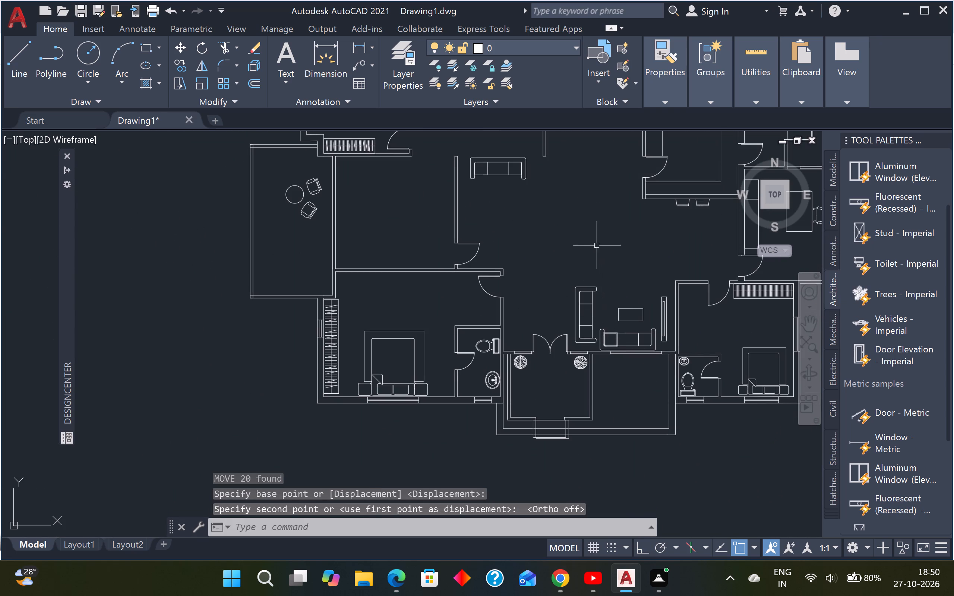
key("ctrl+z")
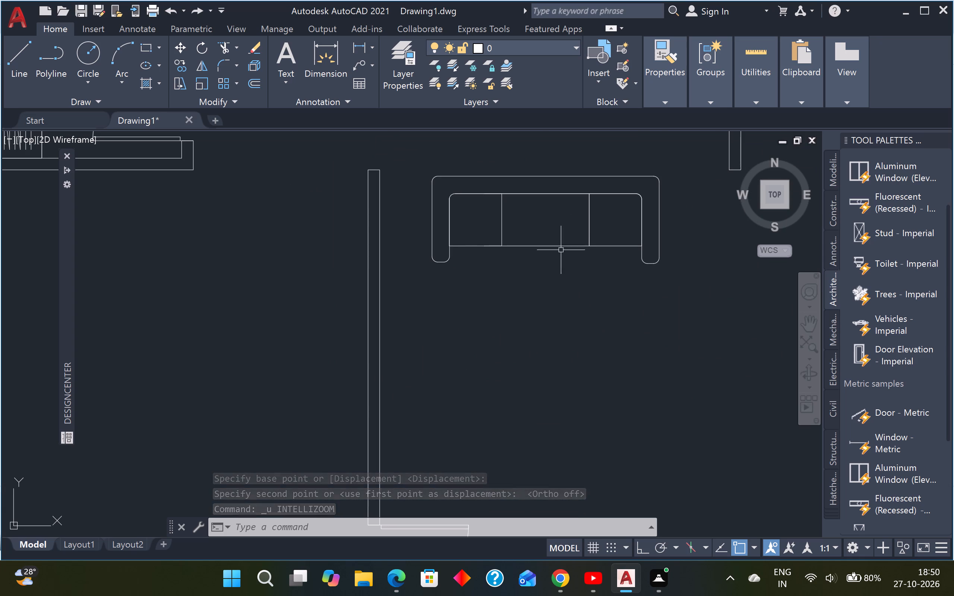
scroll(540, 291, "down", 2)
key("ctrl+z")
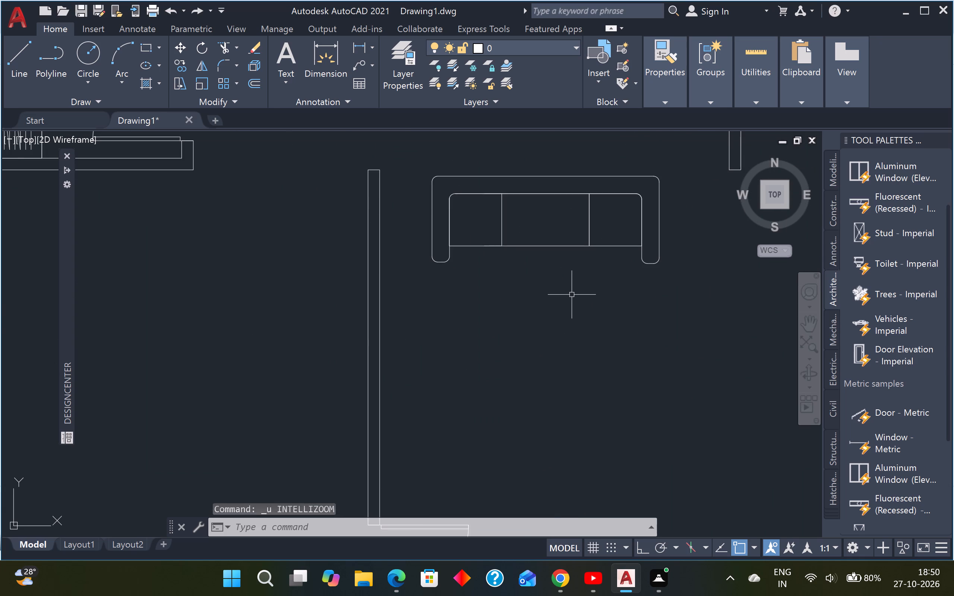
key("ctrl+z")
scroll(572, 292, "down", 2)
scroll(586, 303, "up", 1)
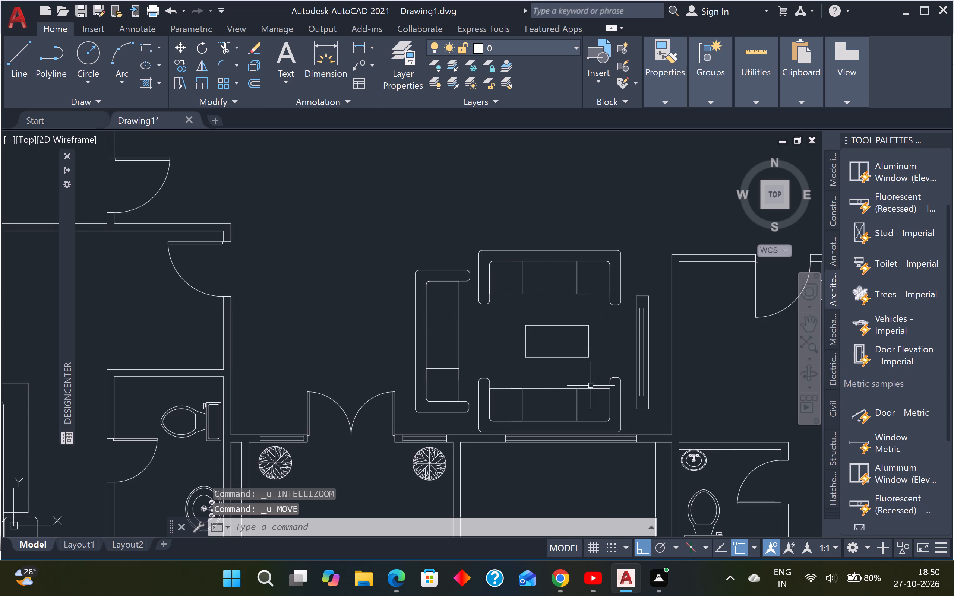
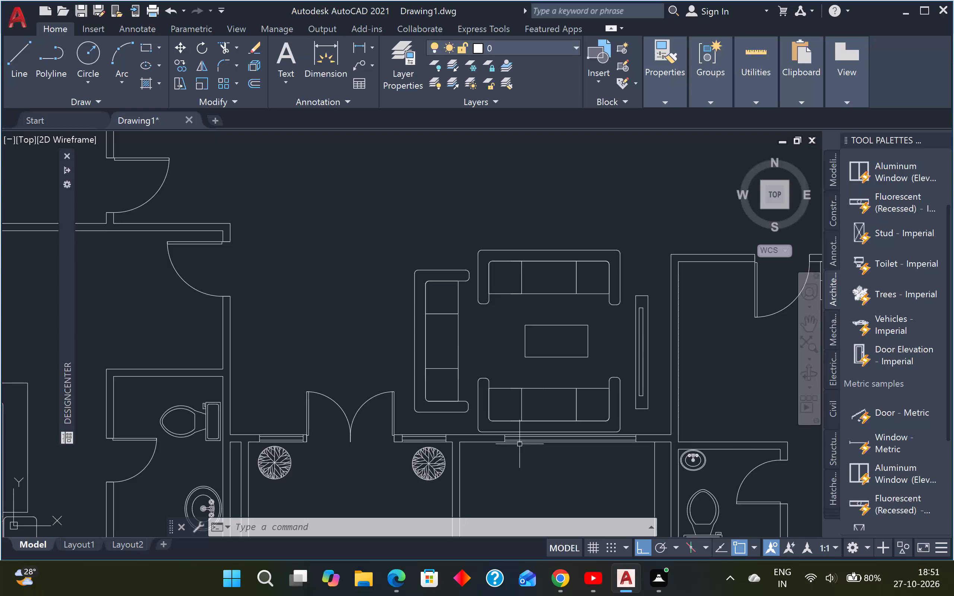
Move the complete vertical three-seat sofa, including its rounded arm ends, about 19' up-left with Ortho off, beside the wall above the room's door.
scroll(560, 413, "down", 3)
scroll(551, 381, "up", 2)
left_click(521, 364)
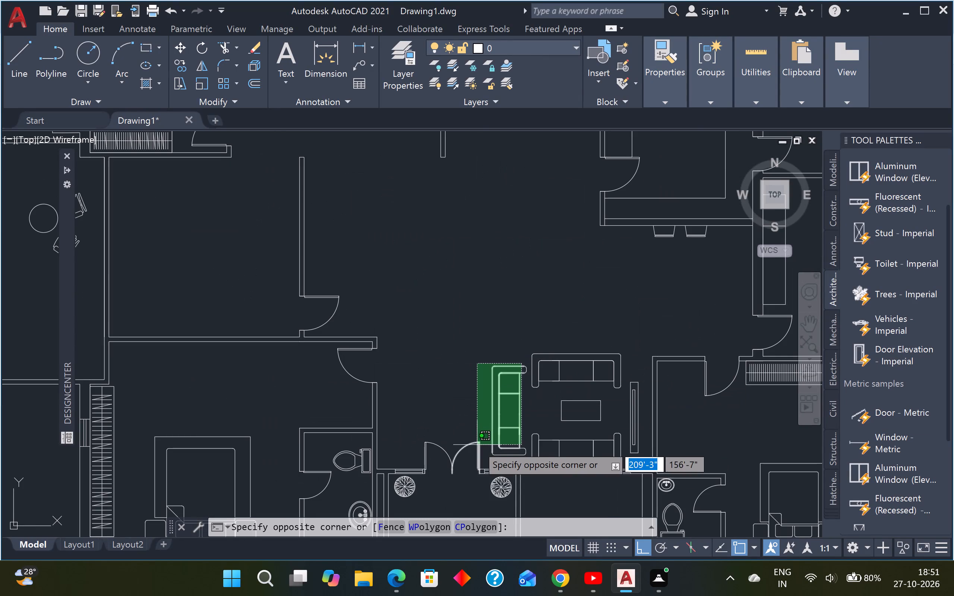
left_click(486, 460)
scroll(494, 458, "up", 2)
middle_click_drag(544, 473, 572, 370)
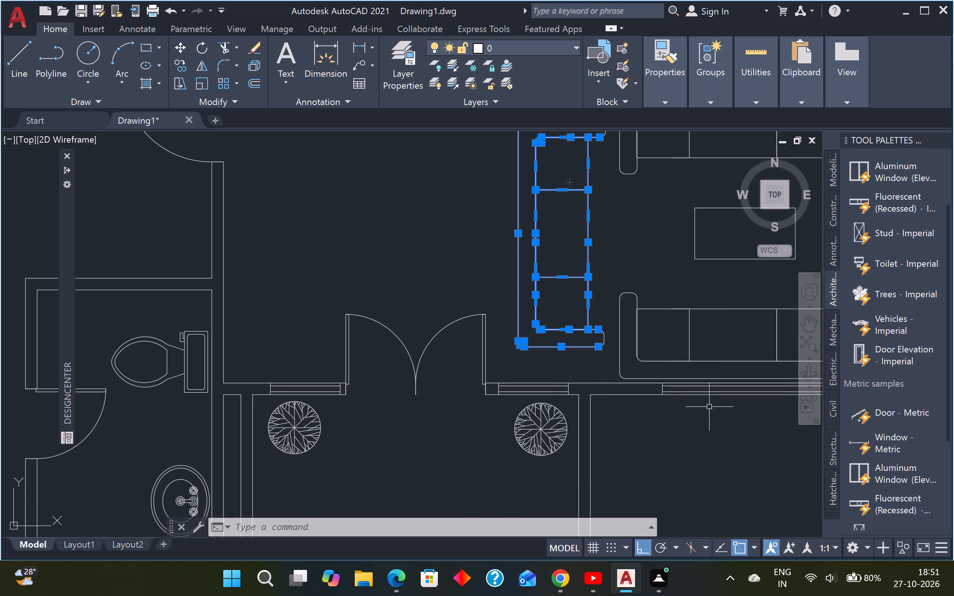
scroll(578, 347, "up", 3)
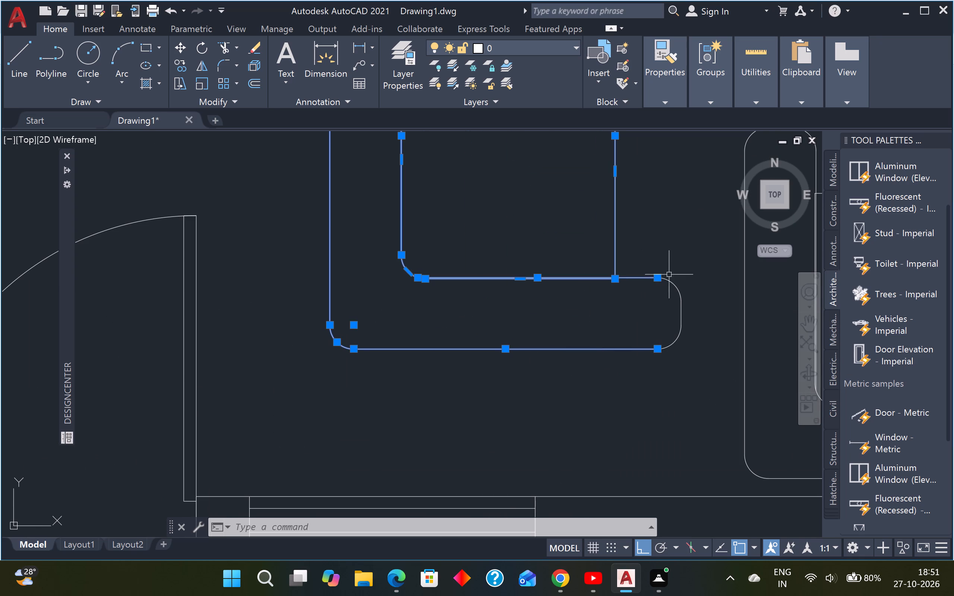
left_click_drag(699, 269, 699, 278)
left_click(660, 359)
scroll(654, 346, "down", 4)
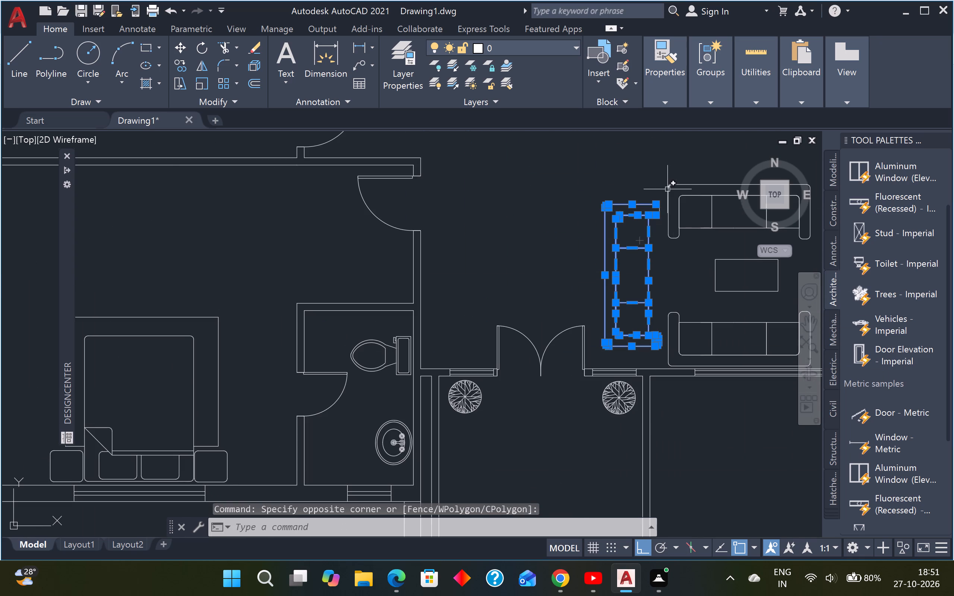
scroll(667, 194, "up", 3)
scroll(645, 217, "up", 1)
left_click(645, 217)
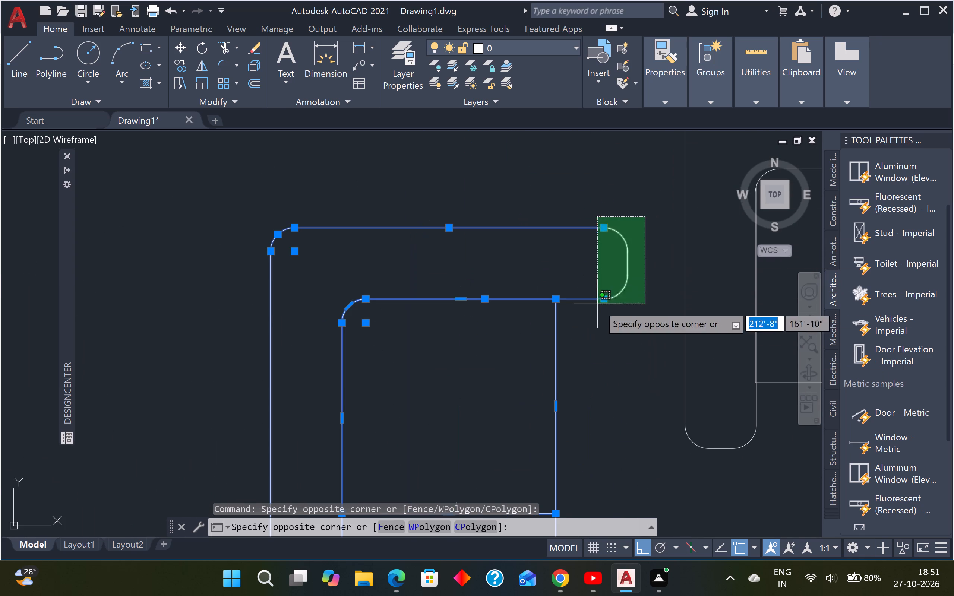
left_click(597, 304)
key("m")
key("space")
scroll(568, 303, "down", 3)
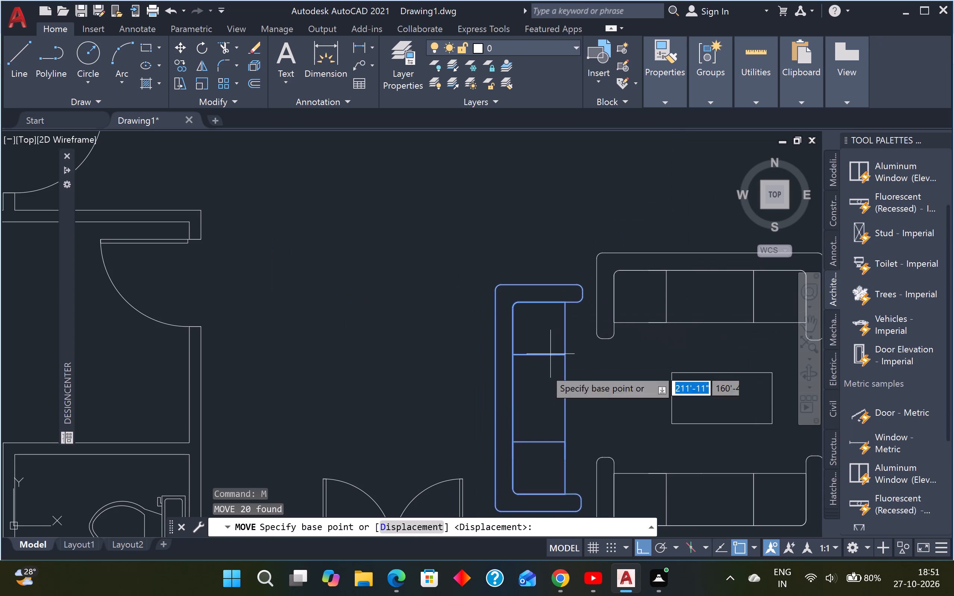
left_click(535, 407)
scroll(439, 337, "down", 2)
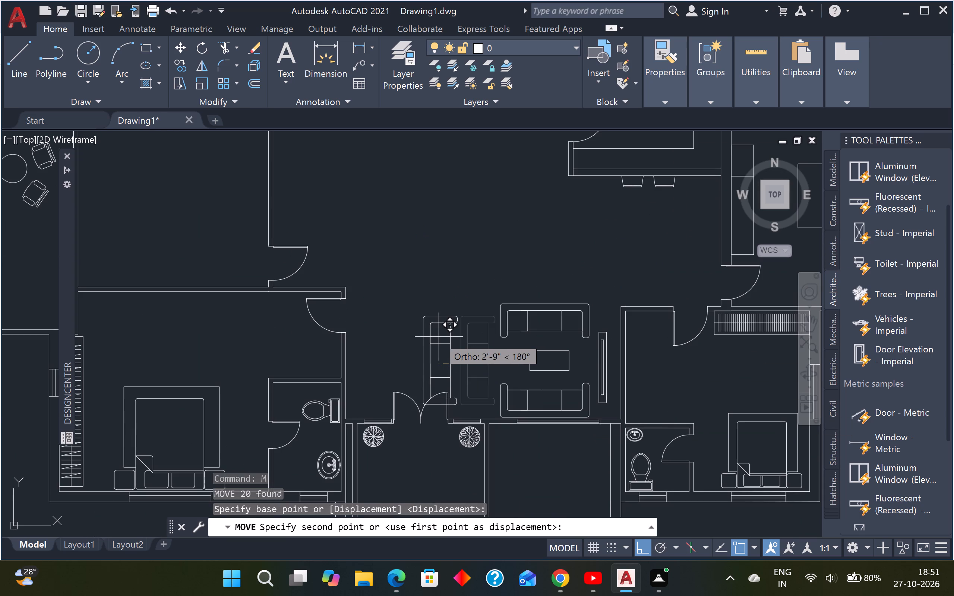
key("F8")
scroll(454, 292, "down", 2)
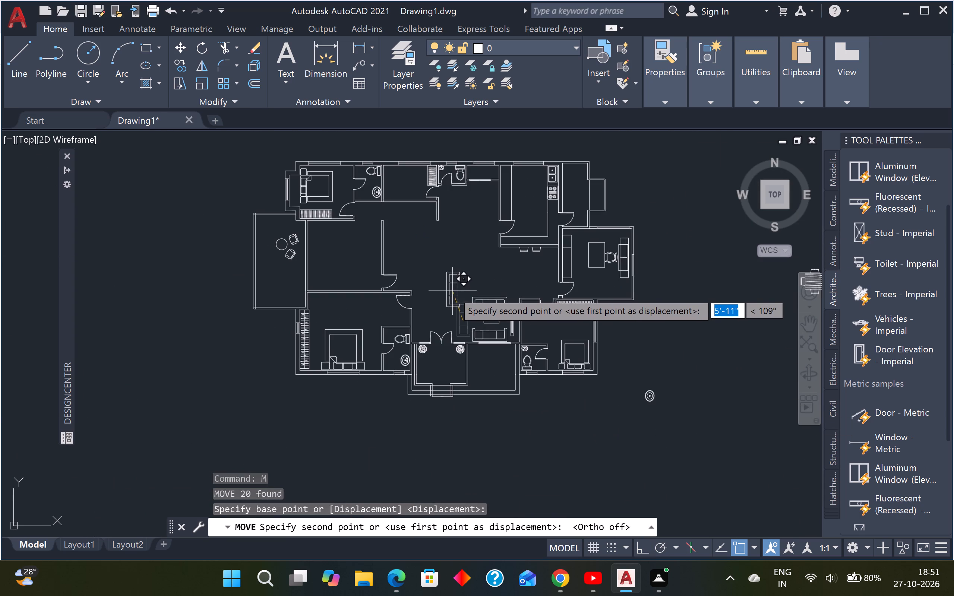
scroll(395, 241, "up", 1)
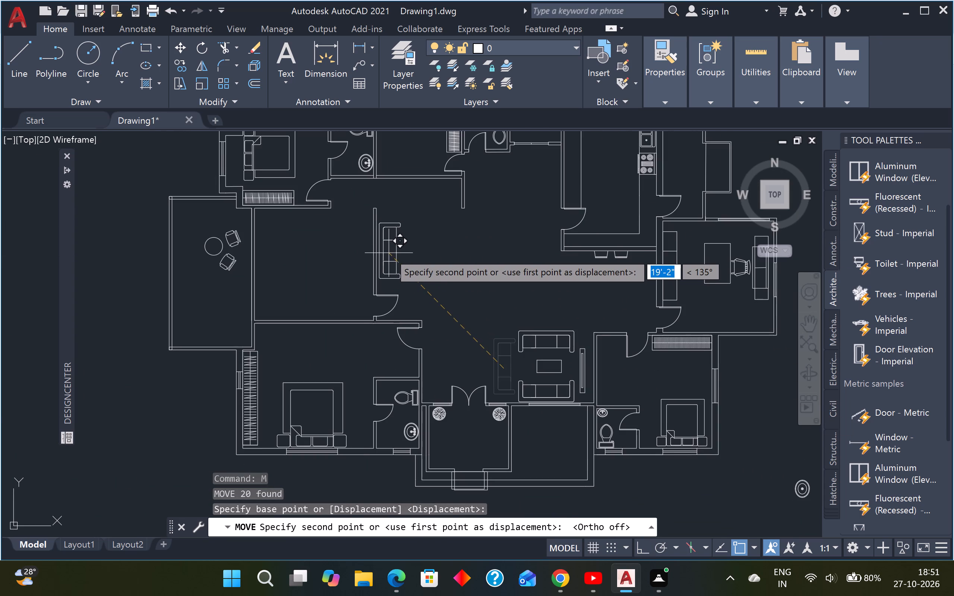
scroll(388, 252, "up", 1)
left_click(392, 252)
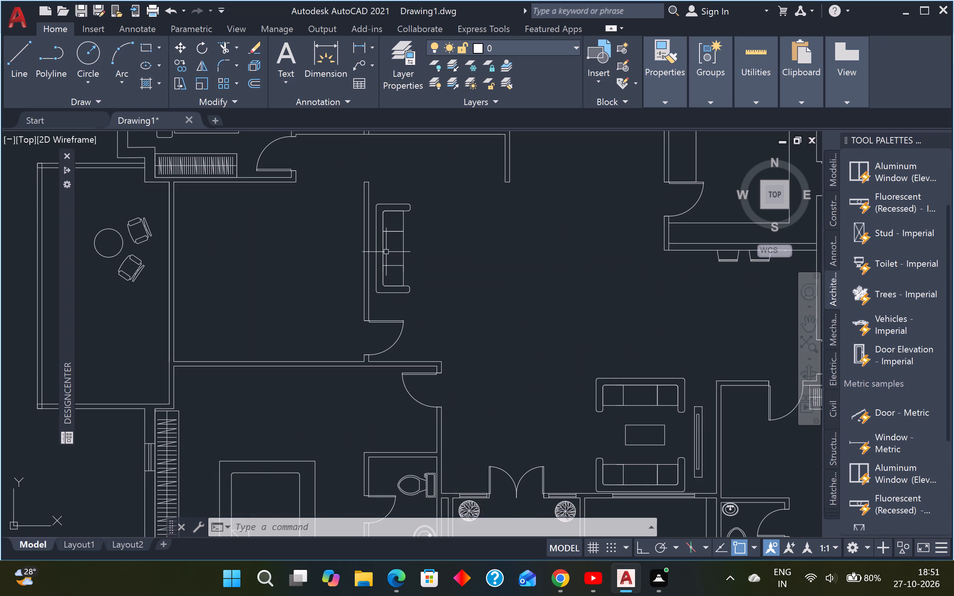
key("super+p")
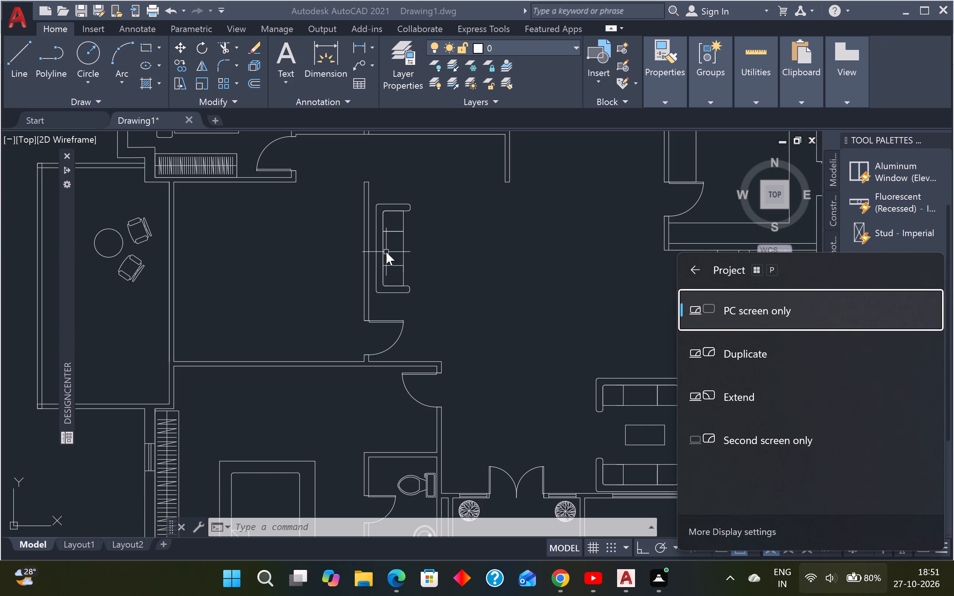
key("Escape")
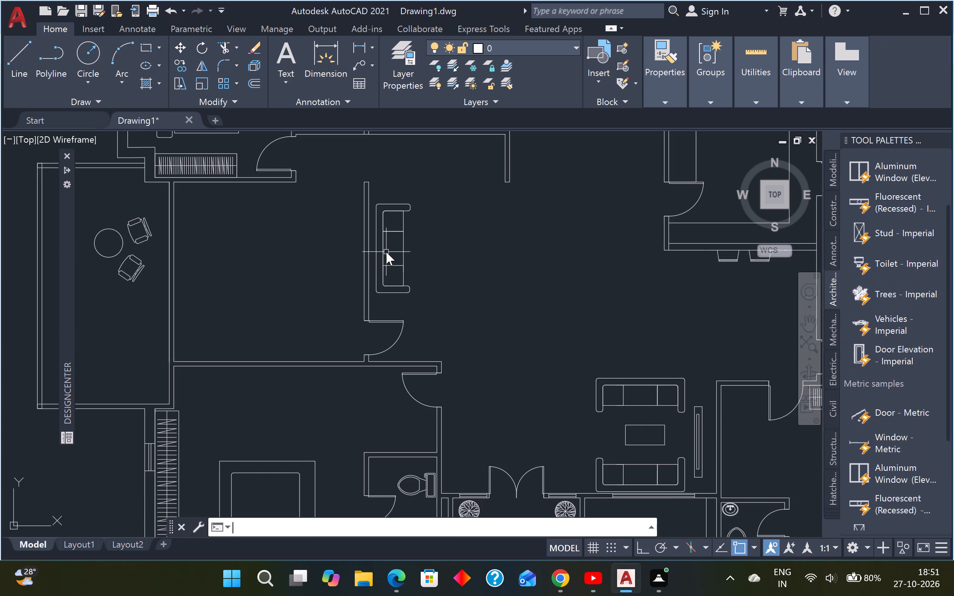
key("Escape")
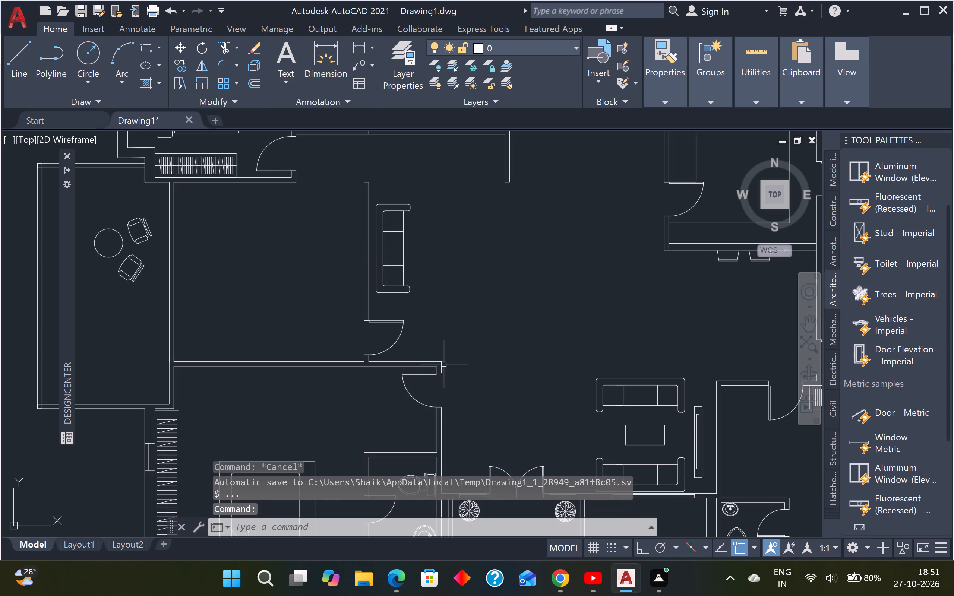
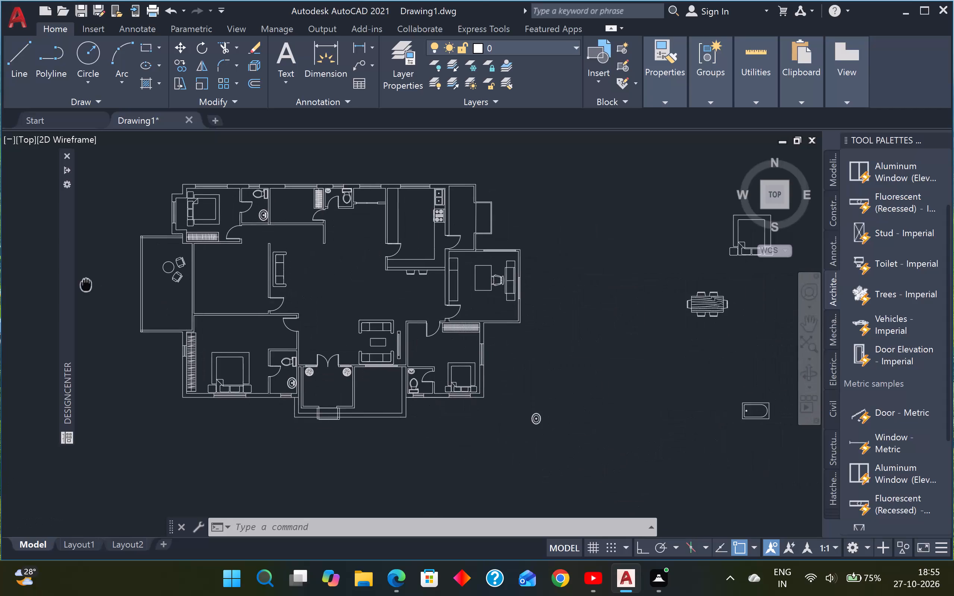
Undo the last move of the vertical three-seat sofa that placed it by the wall above the room's door.
scroll(272, 289, "up", 2)
middle_click_drag(315, 282, 430, 295)
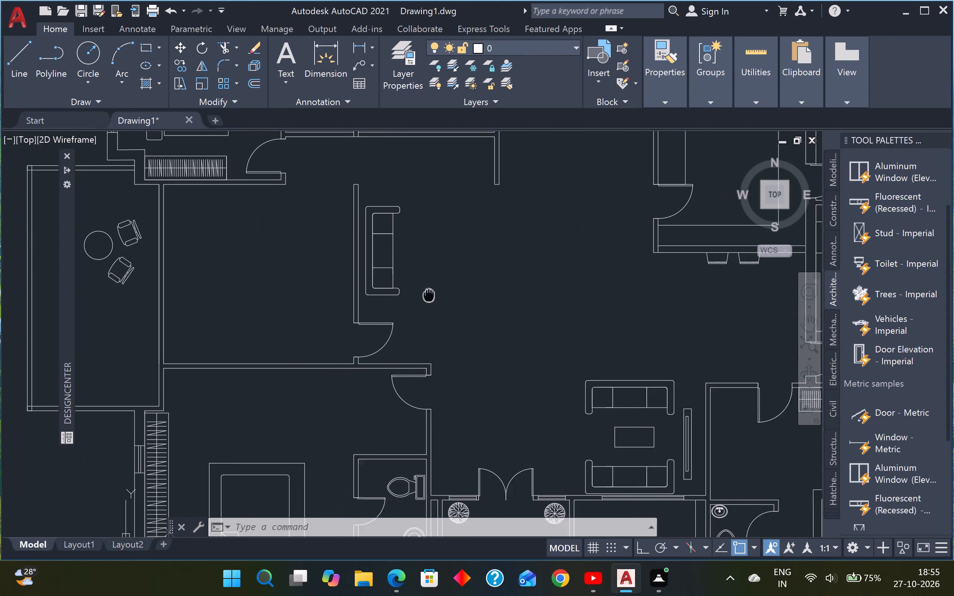
middle_click_drag(430, 295, 435, 294)
key("Escape")
key("Escape")
scroll(565, 372, "down", 1)
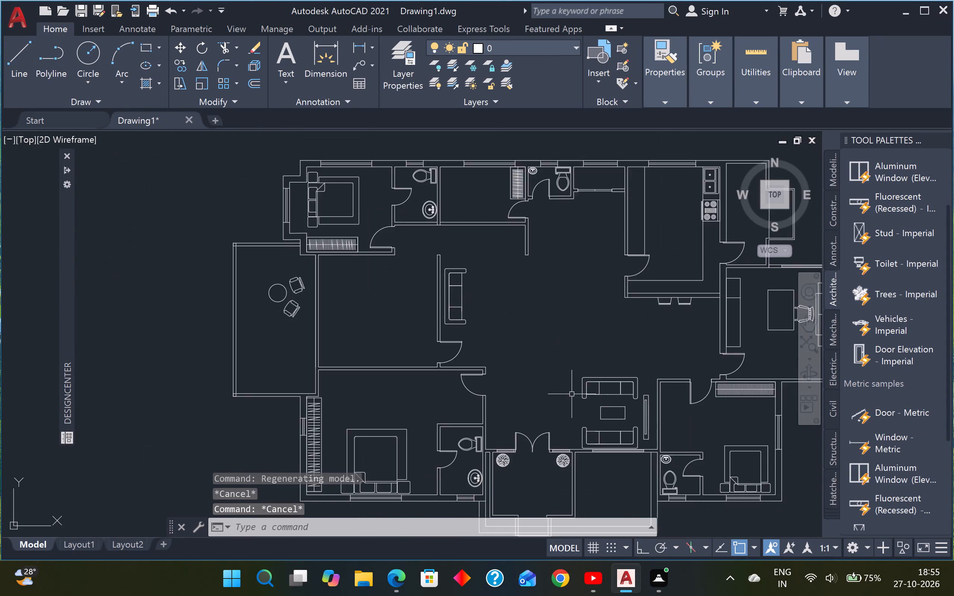
scroll(559, 387, "up", 1)
key("ctrl+z")
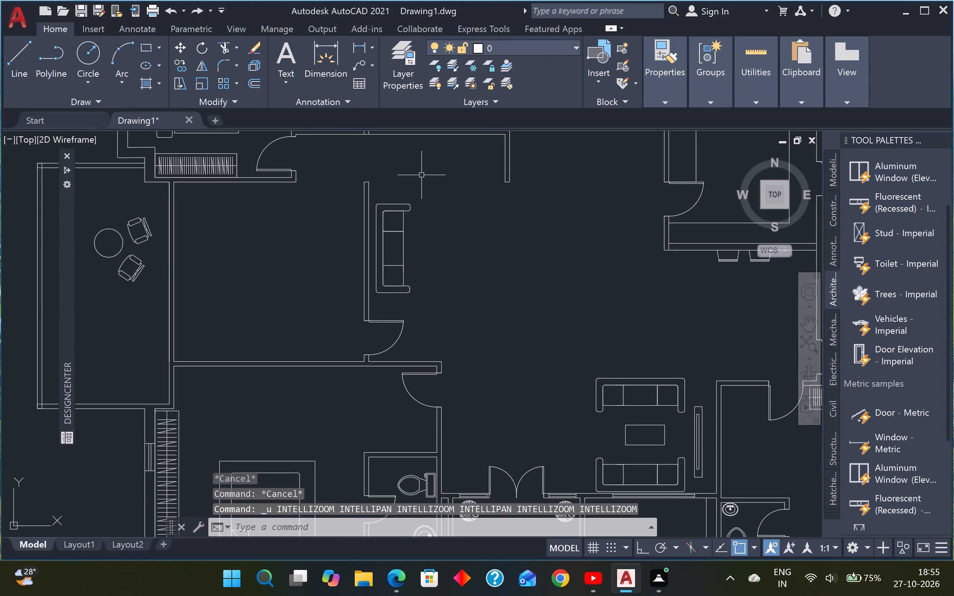
key("ctrl+z")
Copy the complete vertical three-seat sofa about 19'-4" up-left with Ortho off, beside the wall above the room's door.
scroll(453, 222, "down", 4)
left_click(474, 222)
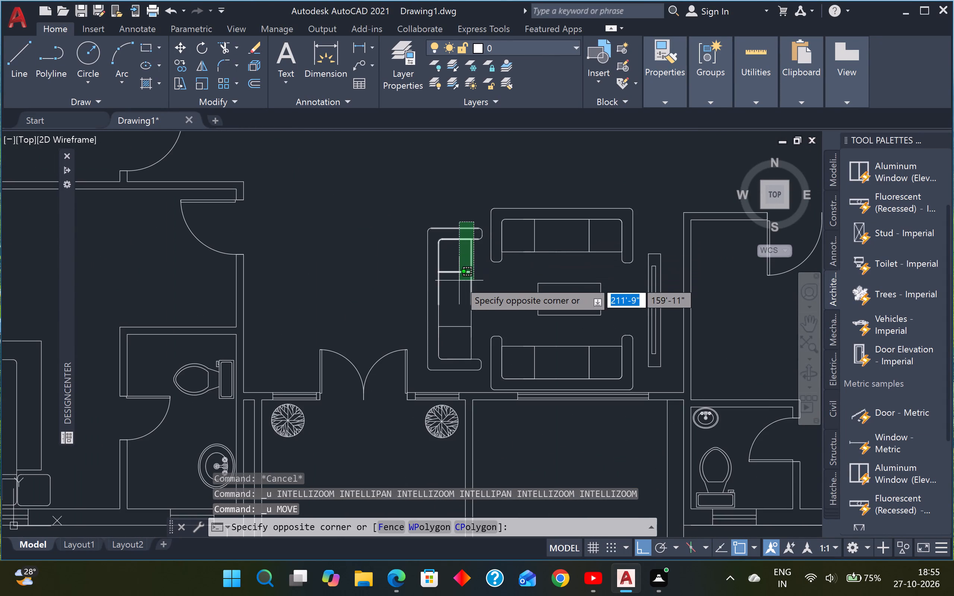
key("Escape")
scroll(482, 238, "up", 3)
left_click(486, 172)
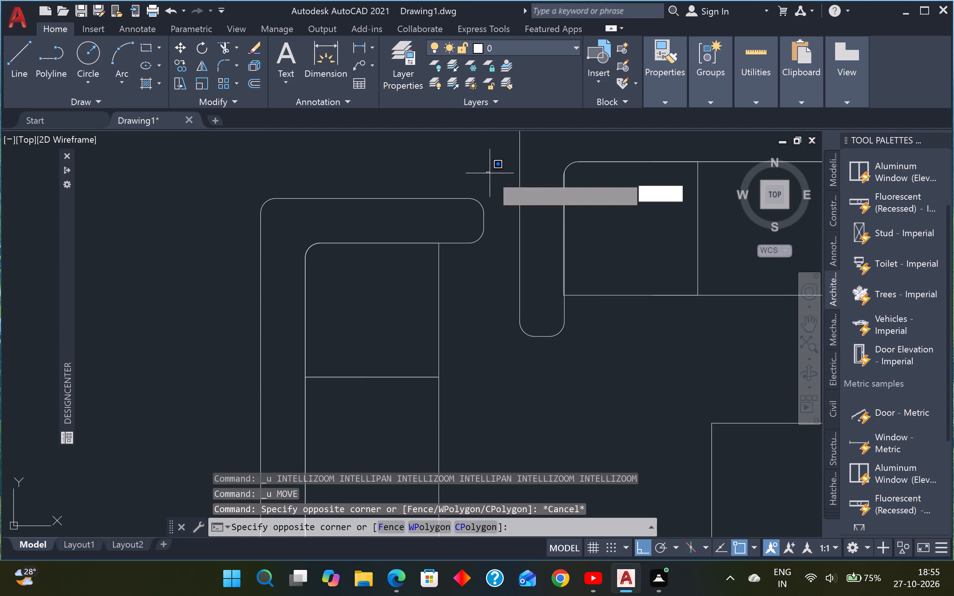
scroll(395, 297, "down", 4)
scroll(369, 375, "up", 2)
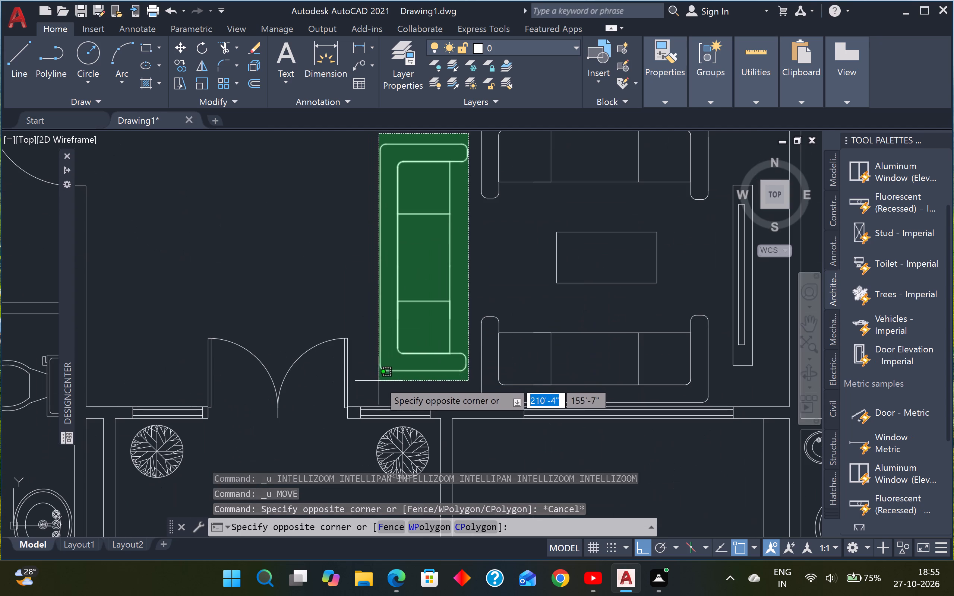
left_click(379, 381)
key("c")
key("o")
key("Return")
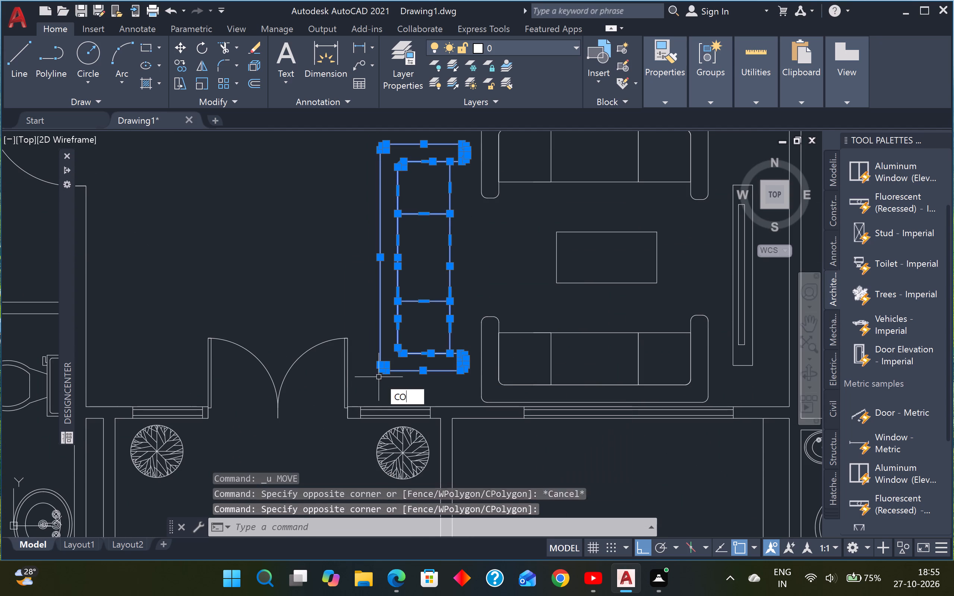
left_click(425, 254)
scroll(424, 255, "down", 3)
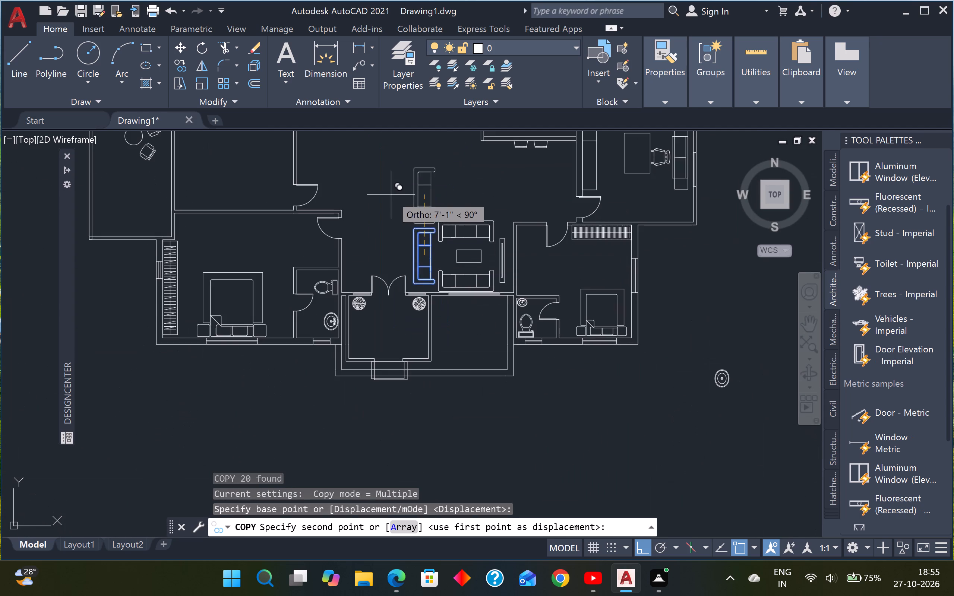
middle_click_drag(390, 196, 487, 404)
key("F8")
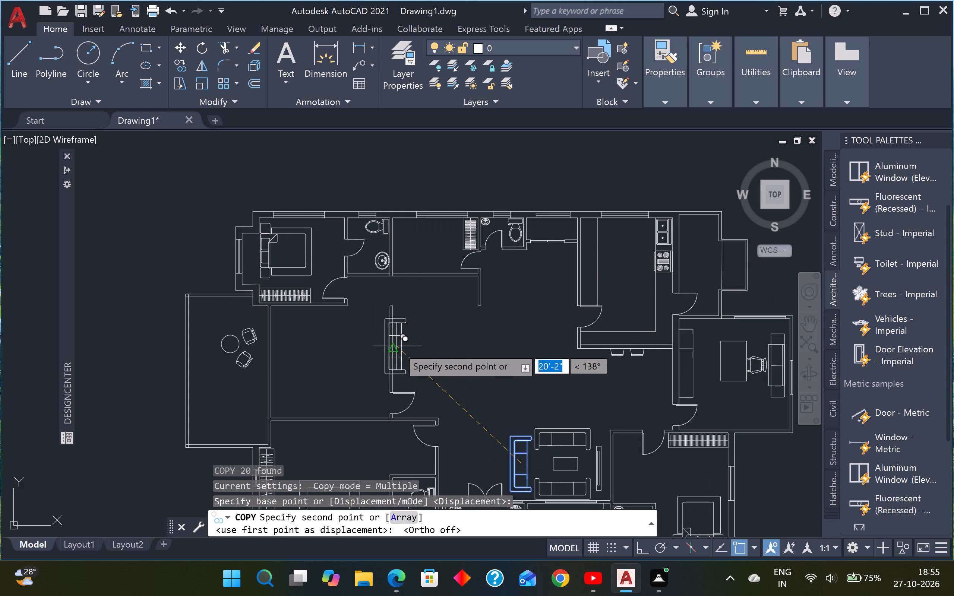
scroll(398, 346, "up", 3)
left_click(424, 342)
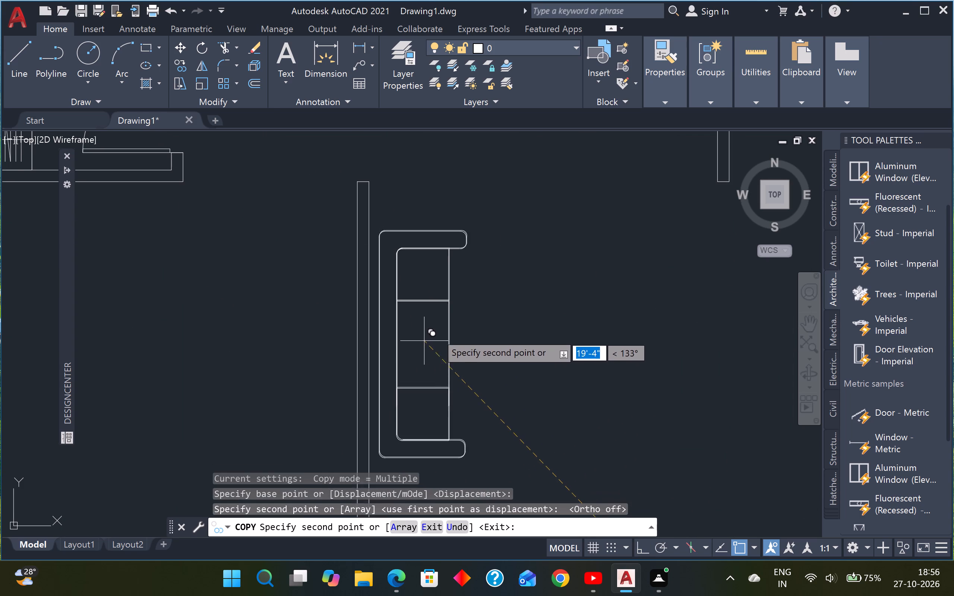
scroll(438, 331, "down", 4)
key("Escape")
Copy the upper horizontal three-seat sofa of the living set about 19' up-left, at right angles to the copied vertical sofa.
scroll(524, 406, "up", 3)
scroll(574, 389, "up", 1)
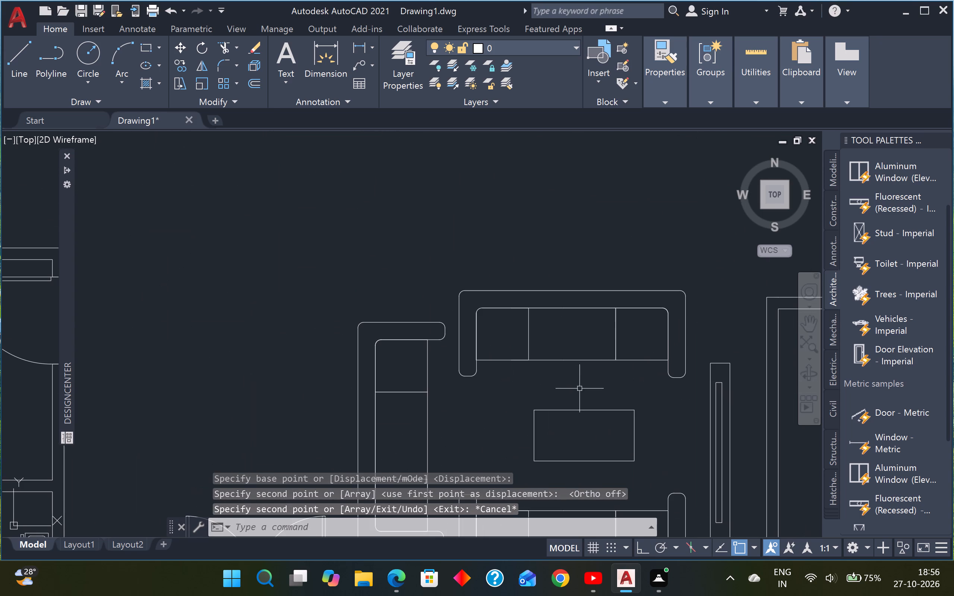
left_click(696, 273)
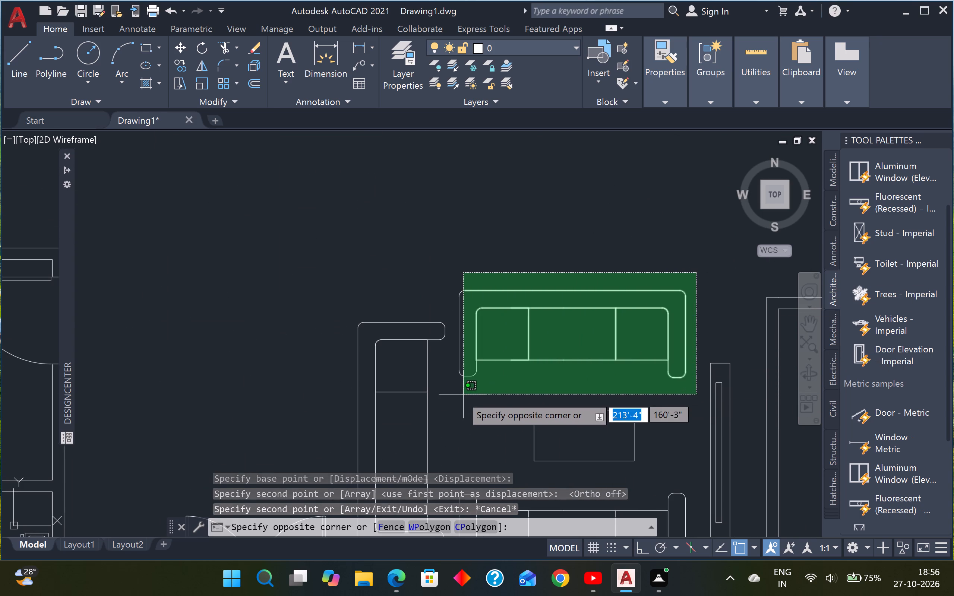
left_click(451, 393)
type("CO")
key("Return")
left_click(580, 333)
scroll(573, 335, "down", 3)
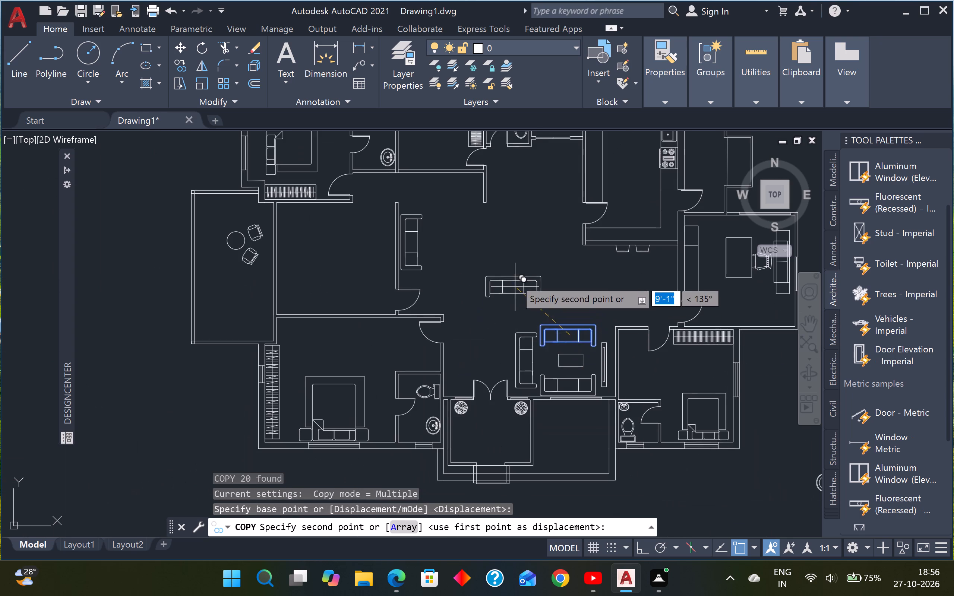
middle_click_drag(515, 279, 522, 378)
scroll(469, 314, "up", 3)
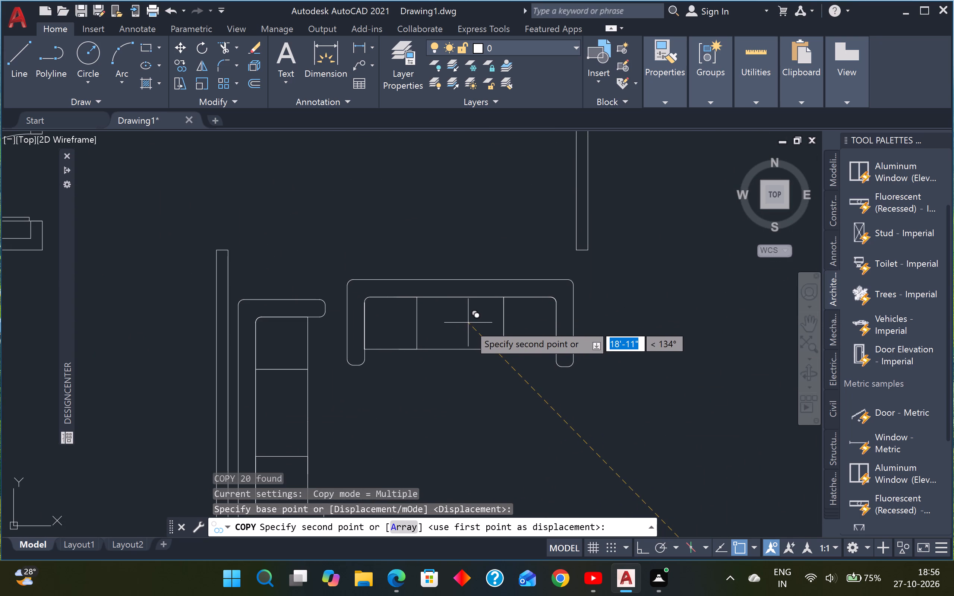
left_click(471, 327)
scroll(479, 324, "down", 4)
key("Escape")
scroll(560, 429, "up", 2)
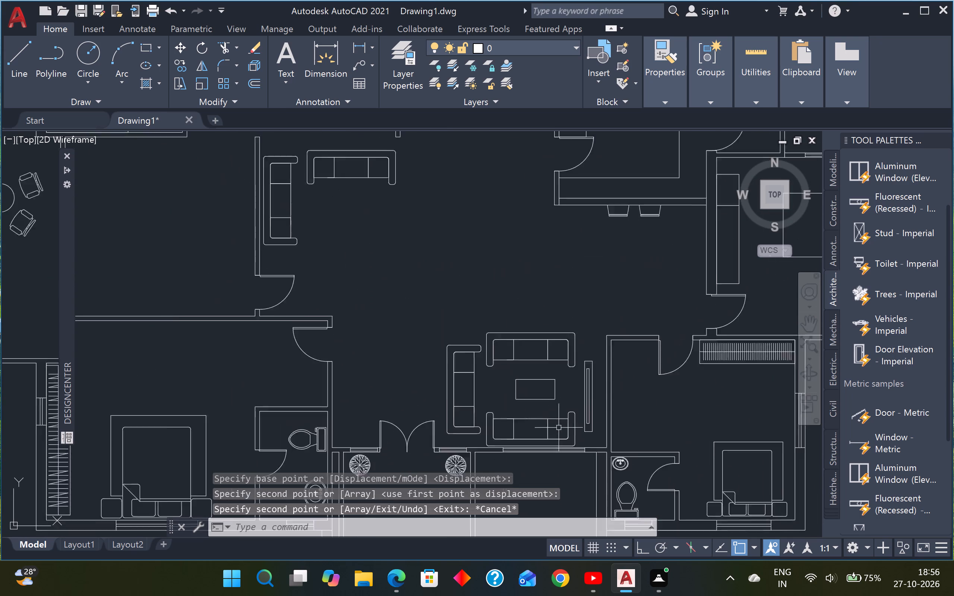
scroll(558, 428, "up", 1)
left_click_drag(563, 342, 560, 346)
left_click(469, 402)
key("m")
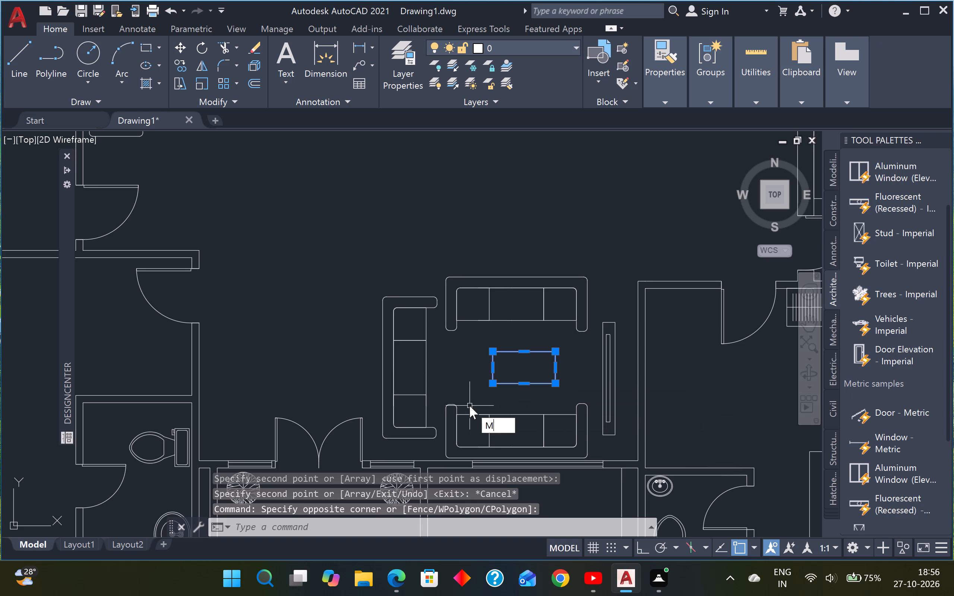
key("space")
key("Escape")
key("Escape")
Copy the rectangular coffee table about 19' up-left, in front of the two copied sofas.
left_click(562, 345)
left_click(474, 399)
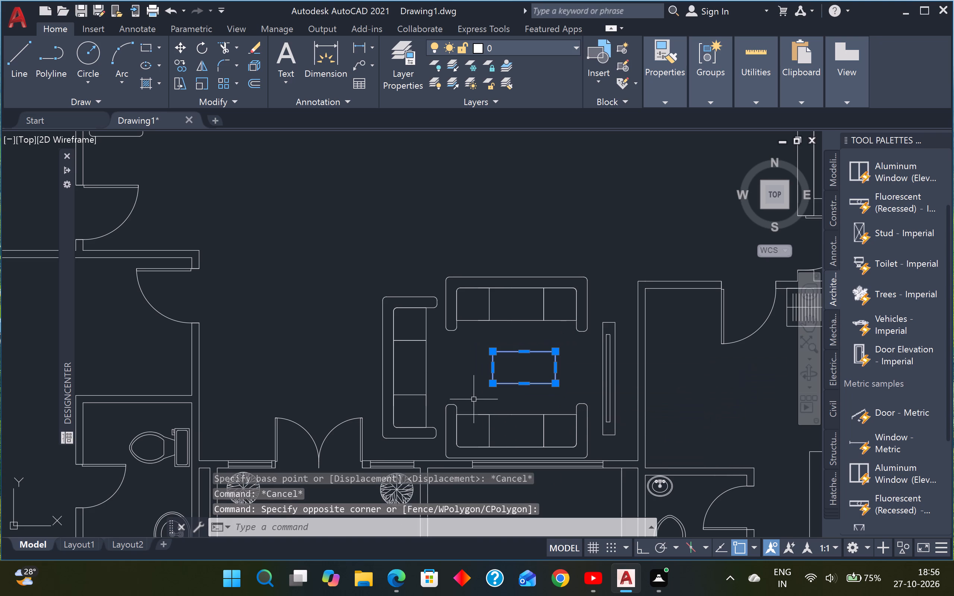
key("c")
key("o")
key("Return")
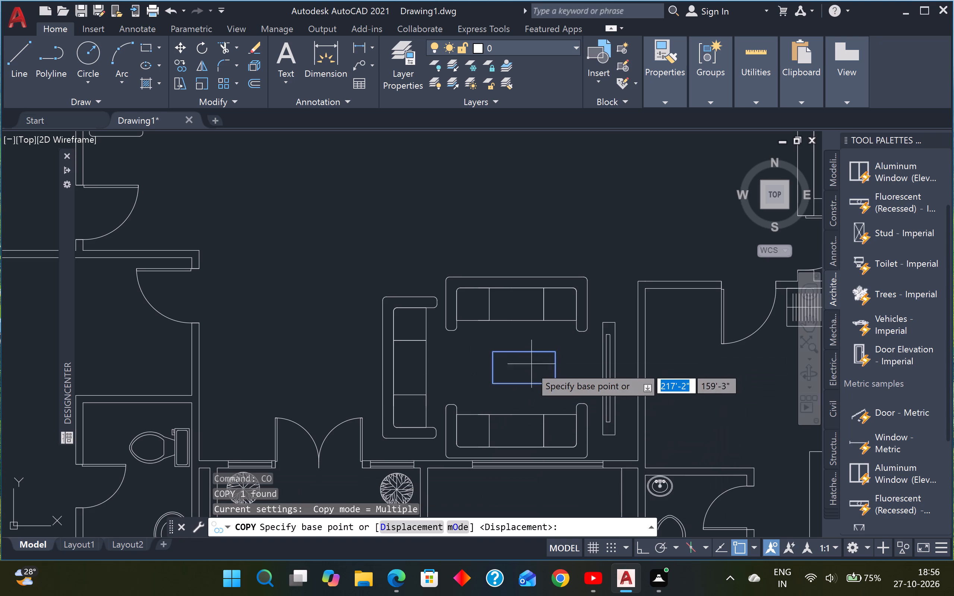
left_click(524, 369)
scroll(524, 370, "down", 3)
scroll(448, 304, "up", 2)
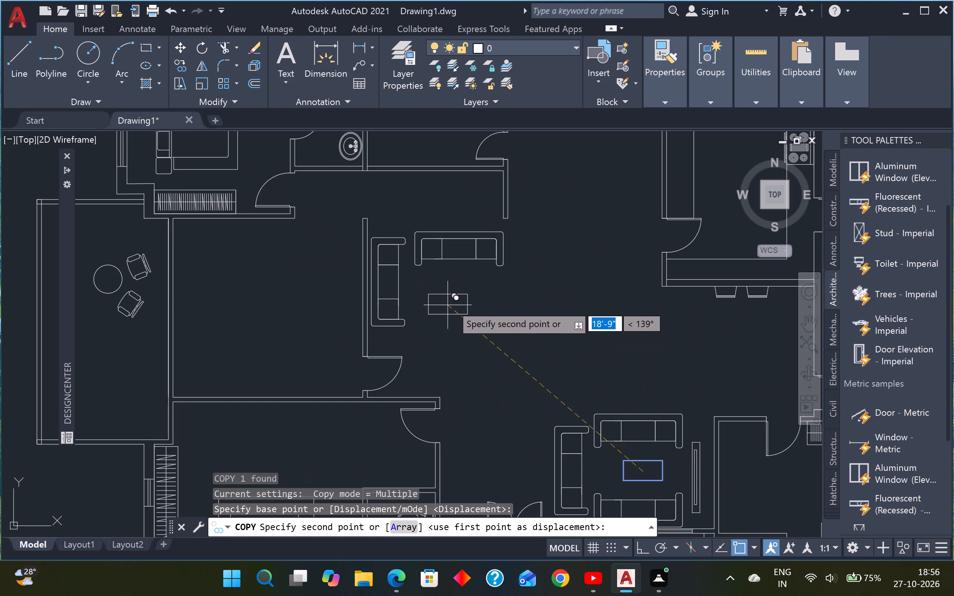
left_click(450, 290)
key("Escape")
Move the narrow vertical TV unit from beside the living set about 18'-7" up-left, facing the copied vertical sofa across the coffee table.
scroll(486, 326, "down", 4)
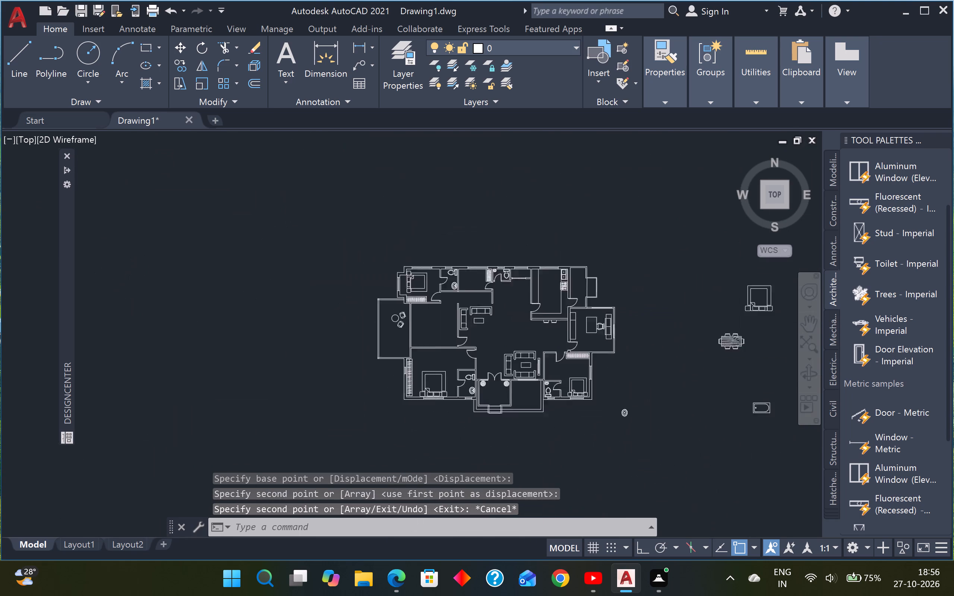
scroll(495, 365, "up", 1)
middle_click_drag(483, 311, 521, 324)
scroll(559, 332, "up", 2)
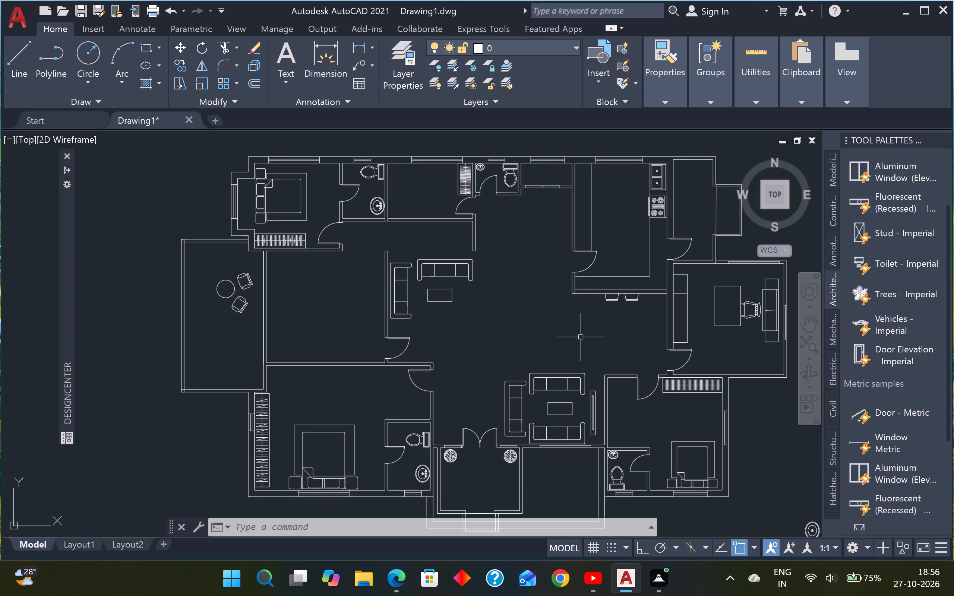
scroll(587, 420, "up", 3)
left_click(628, 279)
left_click(602, 493)
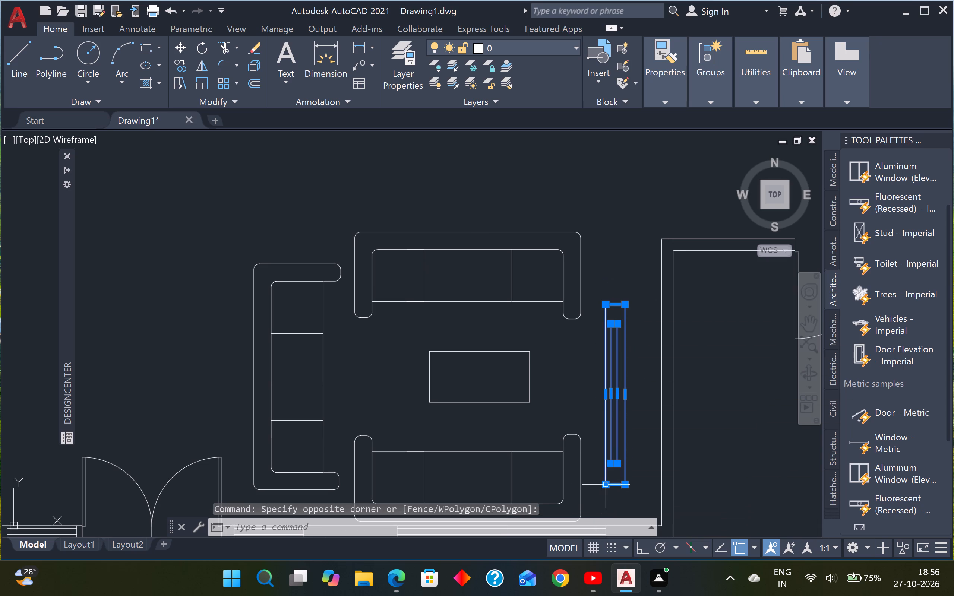
key("m")
key("space")
left_click(616, 399)
scroll(616, 399, "down", 2)
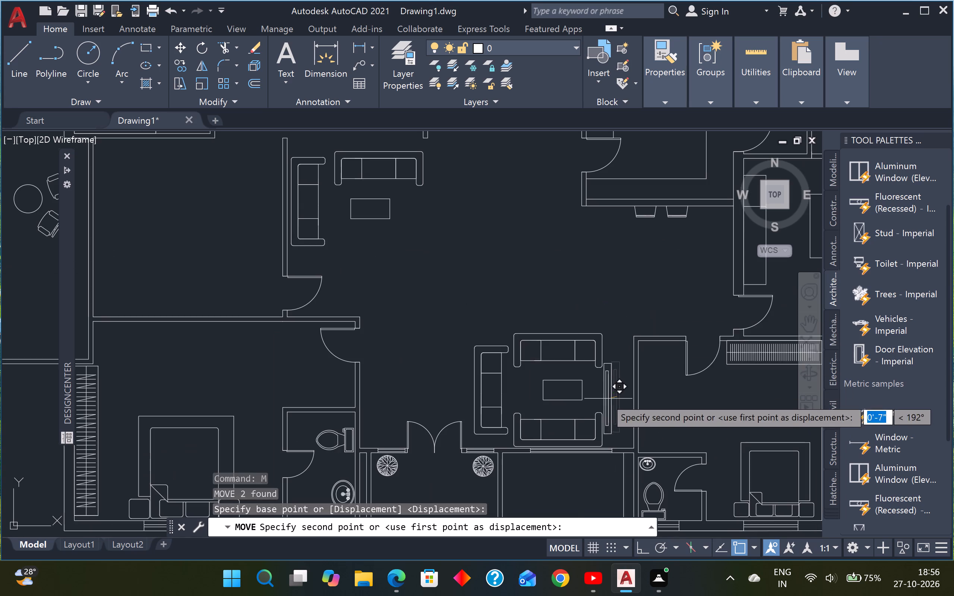
middle_click_drag(464, 250, 495, 279)
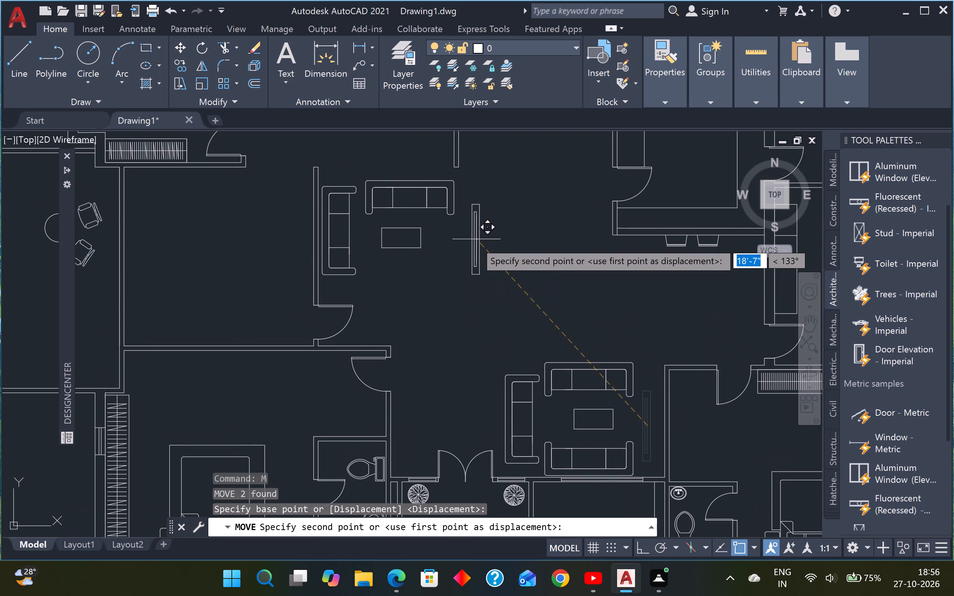
left_click(473, 244)
key("Escape")
key("Escape")
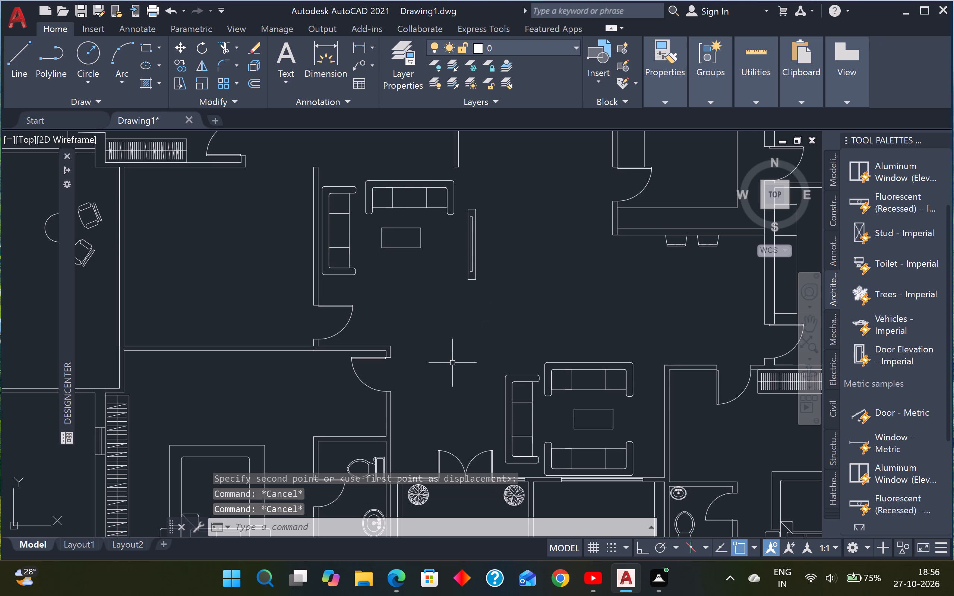
Draw a small rectangle about 8" wide in the wall corner above the door leaf of the lower-left bedroom.
scroll(380, 371, "up", 1)
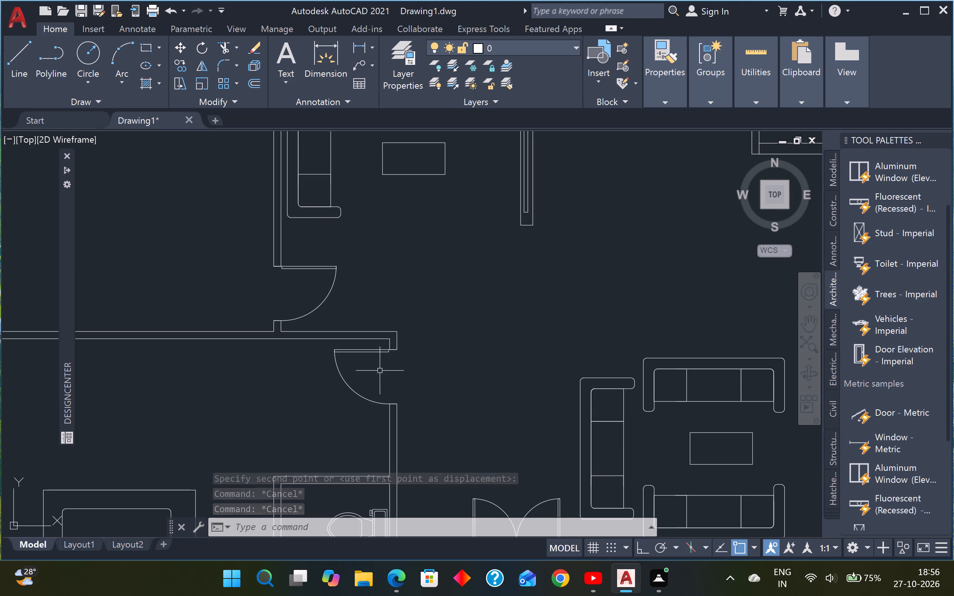
type("RE")
type("C")
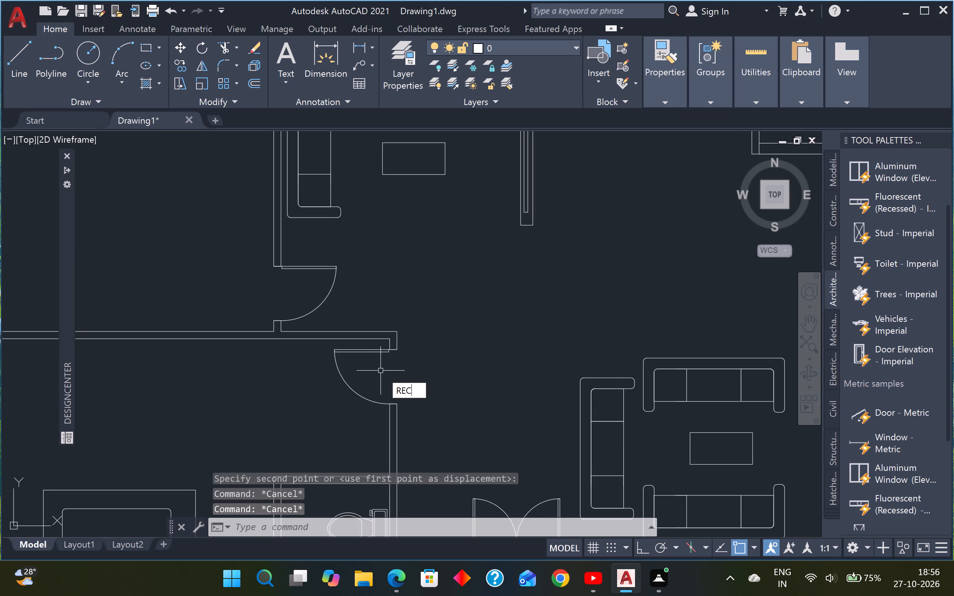
key("space")
scroll(394, 348, "up", 4)
left_click(378, 302)
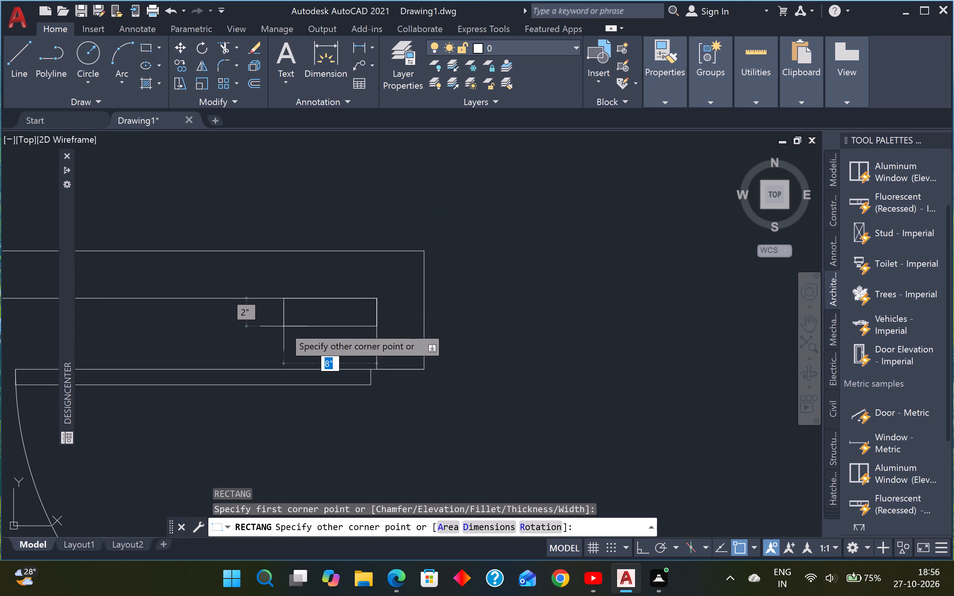
left_click(279, 339)
scroll(279, 338, "down", 4)
middle_click_drag(394, 364, 441, 303)
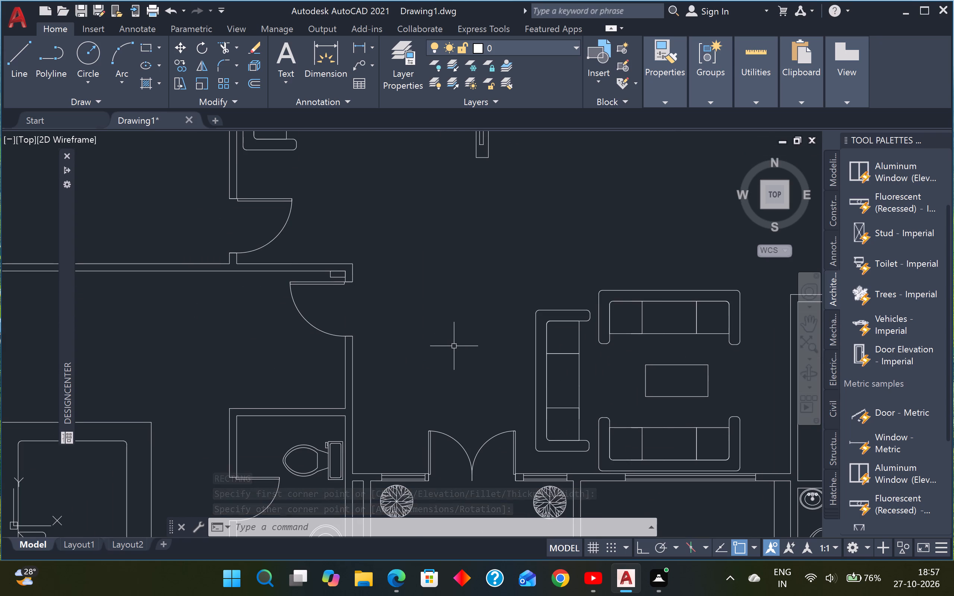
Draw a diagonal line in the lower-right bedroom's wardrobe, from the top of the second hanger line to the bottom of the third.
scroll(457, 362, "down", 3)
middle_click_drag(457, 370, 456, 370)
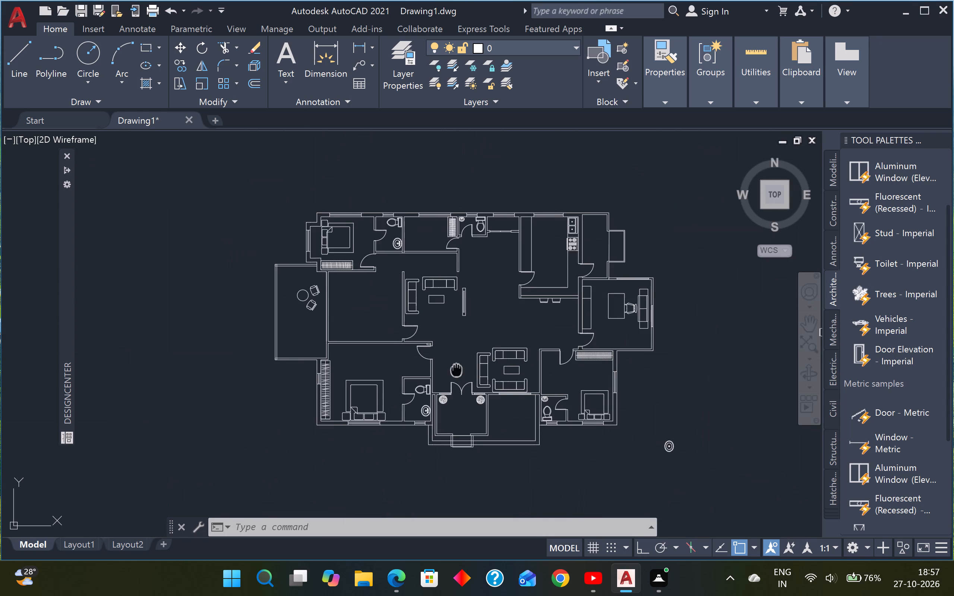
middle_click_drag(456, 370, 372, 370)
scroll(431, 329, "up", 1)
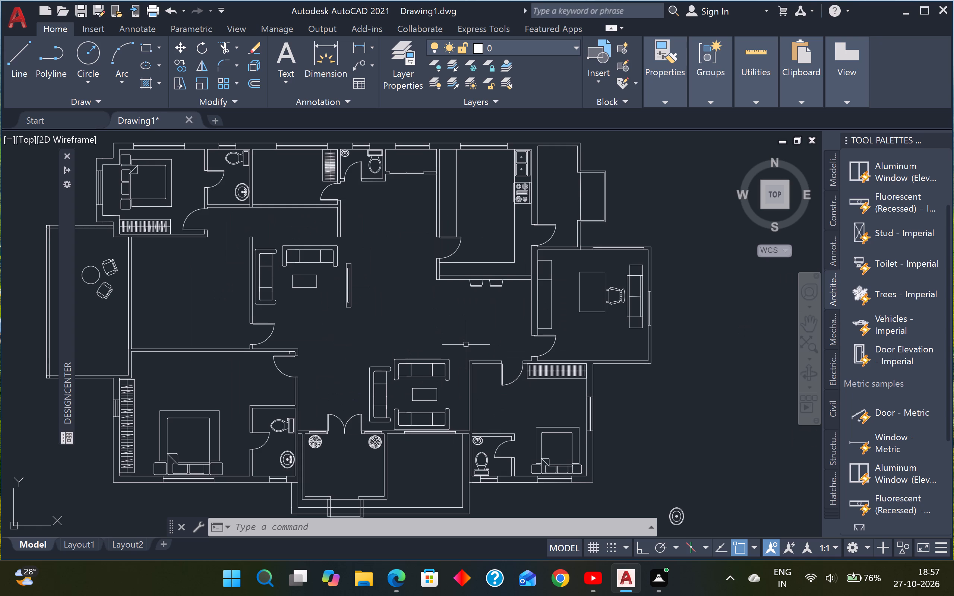
scroll(524, 385, "down", 2)
scroll(496, 400, "up", 2)
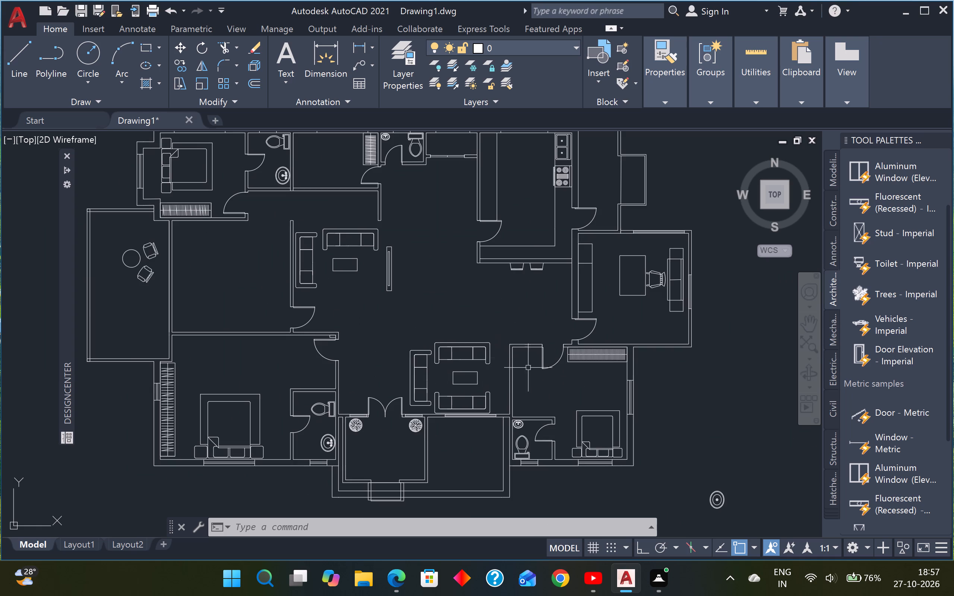
scroll(625, 360, "up", 3)
scroll(570, 356, "up", 1)
type("L")
key("space")
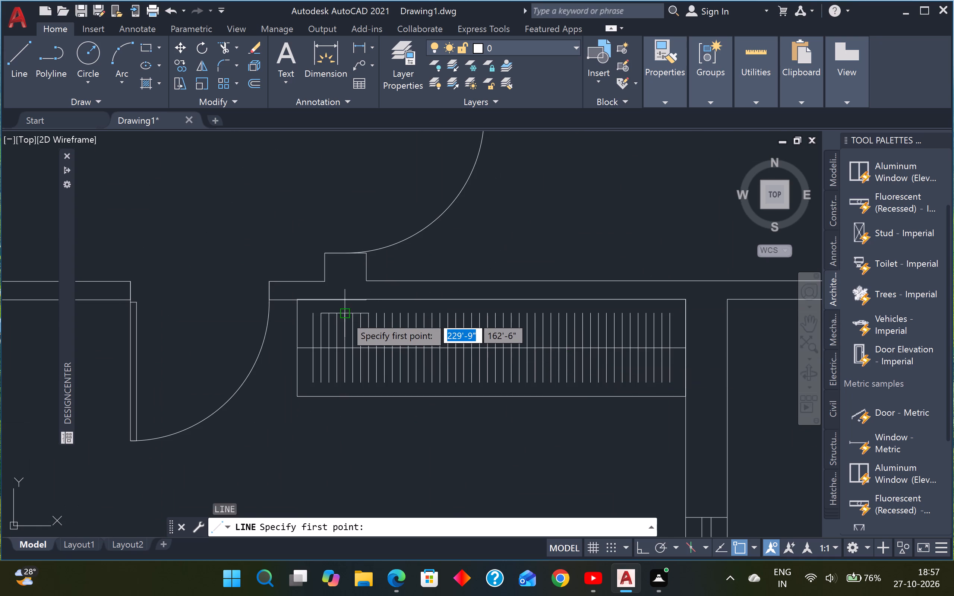
scroll(338, 320, "up", 2)
left_click(295, 303)
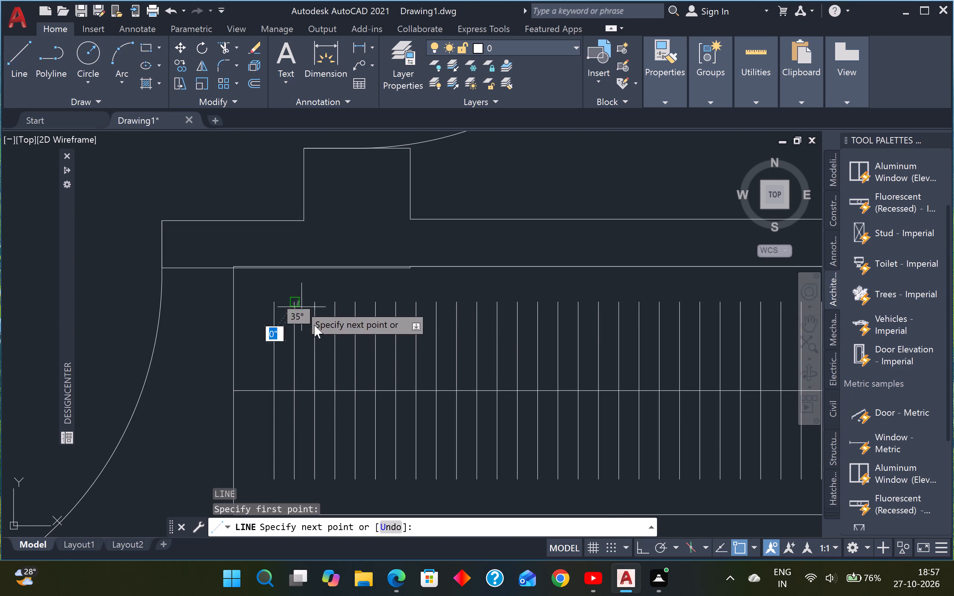
left_click(316, 484)
key("Escape")
Draw two more diagonal lines in the wardrobe, from the fourth hanger line's top to the fifth's bottom and the sixth's top to the seventh's bottom.
key("space")
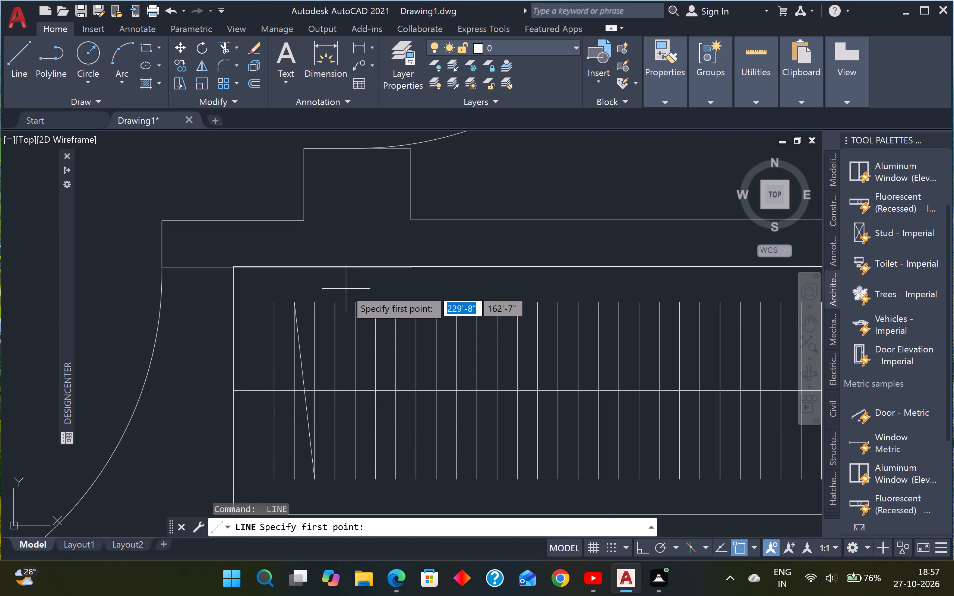
left_click(334, 302)
left_click(354, 484)
key("Escape")
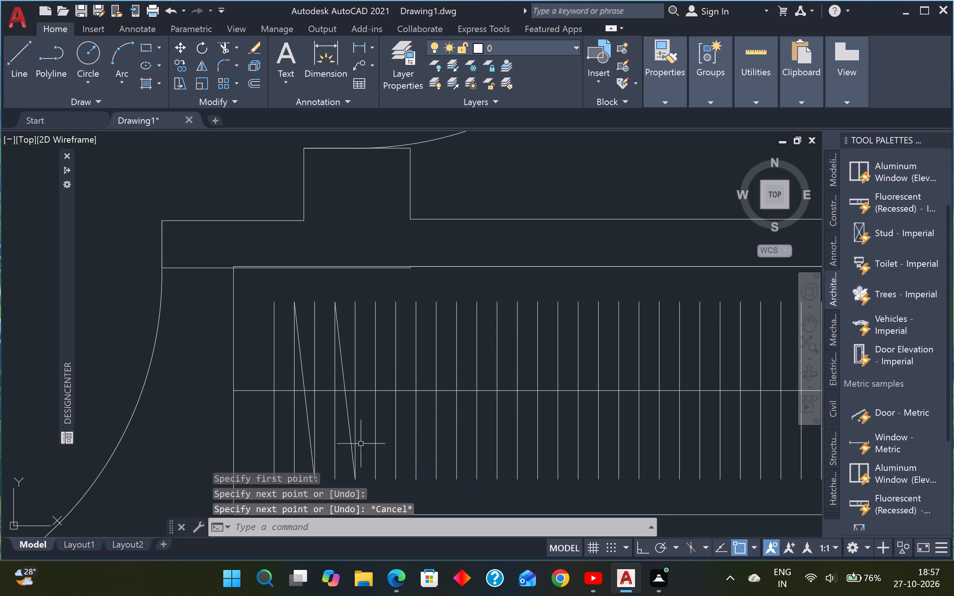
key("space")
left_click(372, 305)
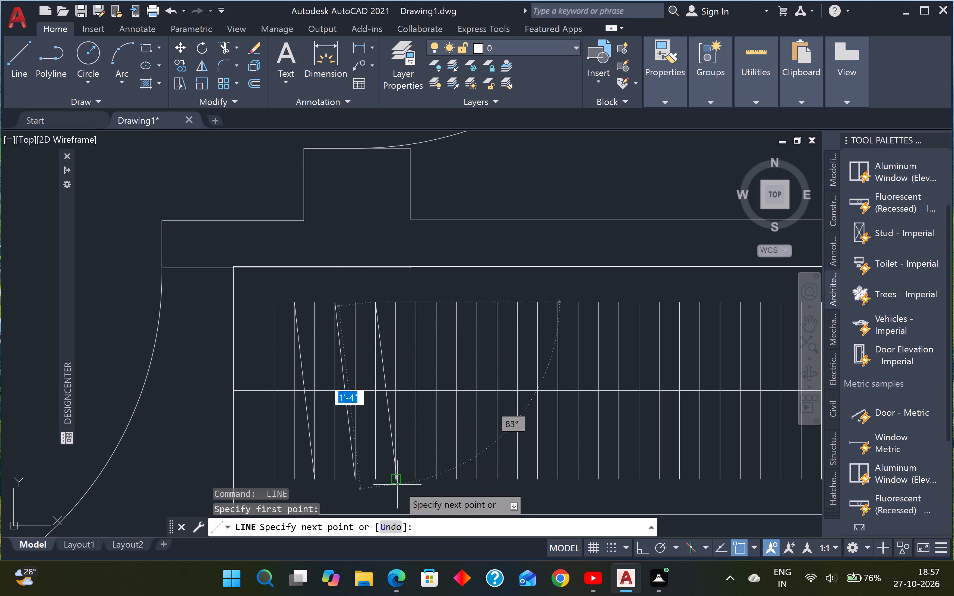
left_click(397, 485)
key("Escape")
Draw diagonals across the wardrobe's hanger lines, from the tenth's top to the eleventh's bottom and the fifteenth's top to the sixteenth's bottom.
key("space")
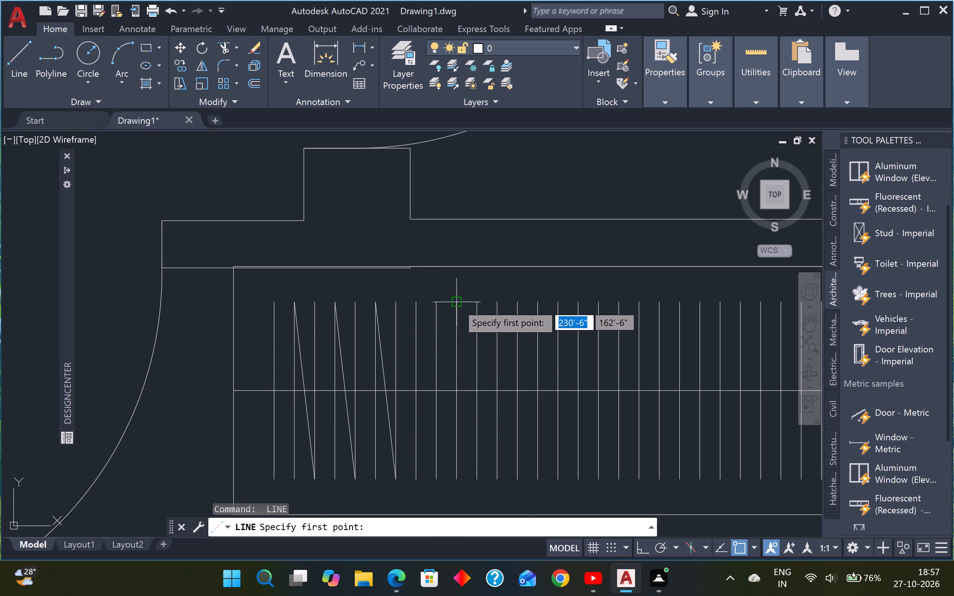
left_click(457, 303)
left_click(476, 475)
key("Escape")
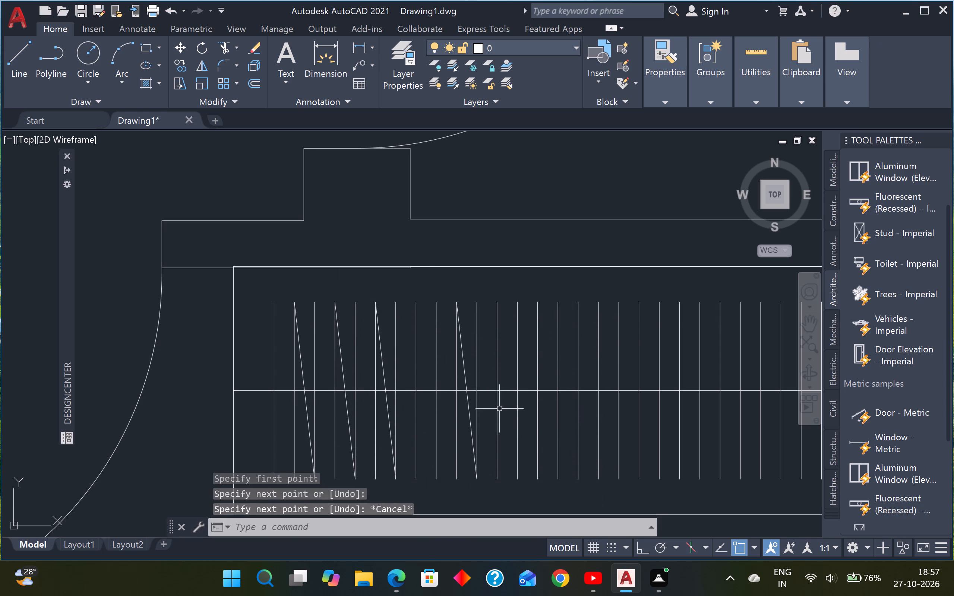
key("space")
left_click(560, 304)
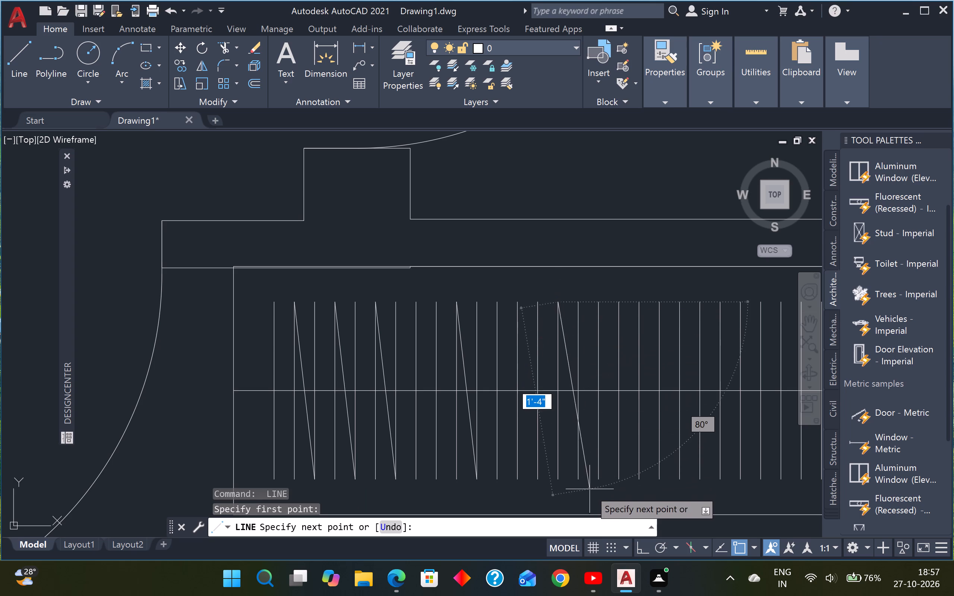
left_click(579, 479)
key("Escape")
Draw two diagonals near the wardrobe's middle, from the tops of the 21st and 26th hanger lines to the bottoms of their right-hand neighbours.
scroll(600, 455, "down", 3)
middle_click_drag(593, 452, 398, 398)
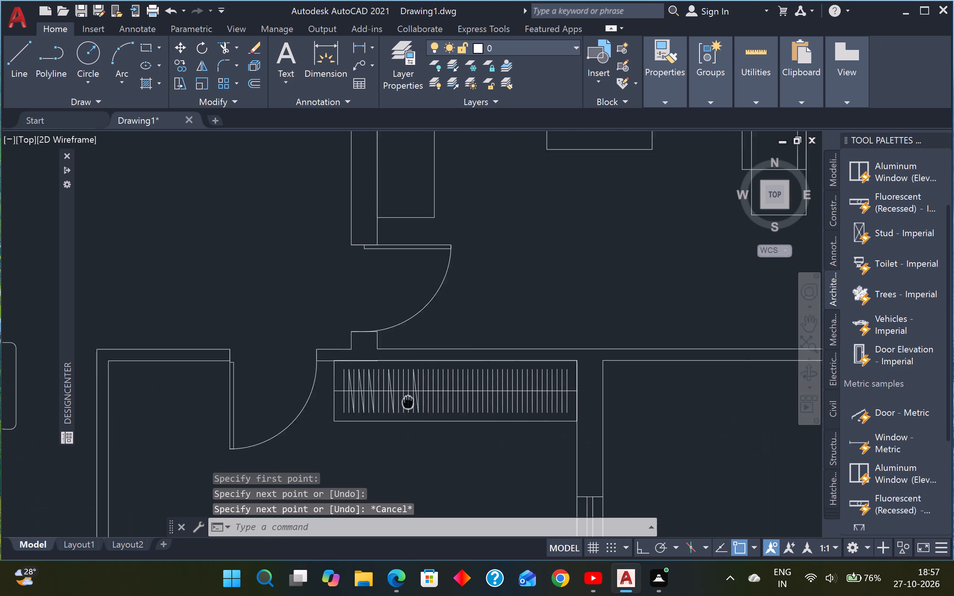
middle_click_drag(398, 398, 387, 395)
key("space")
scroll(411, 371, "up", 3)
left_click(417, 329)
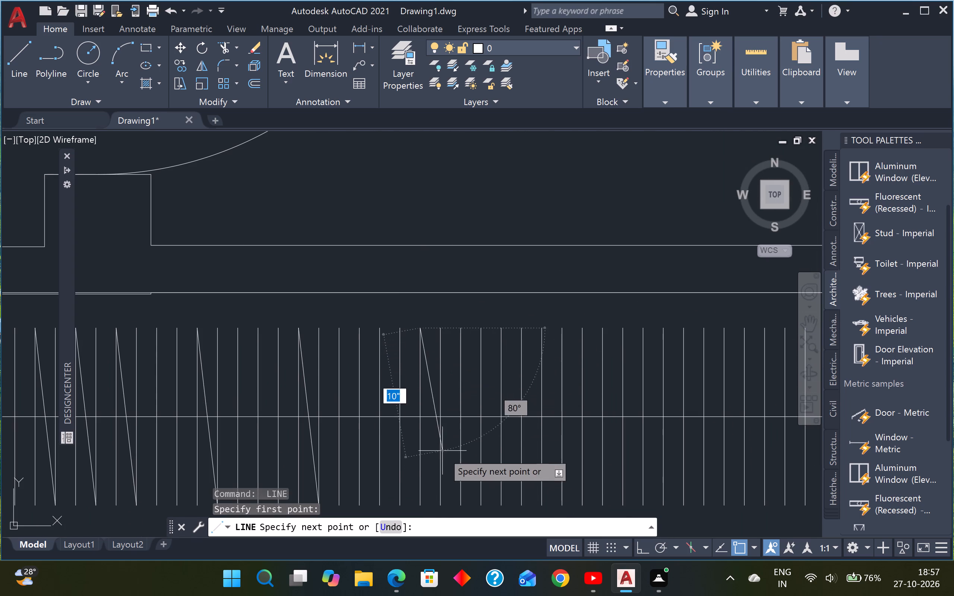
left_click(445, 503)
key("Escape")
key("space")
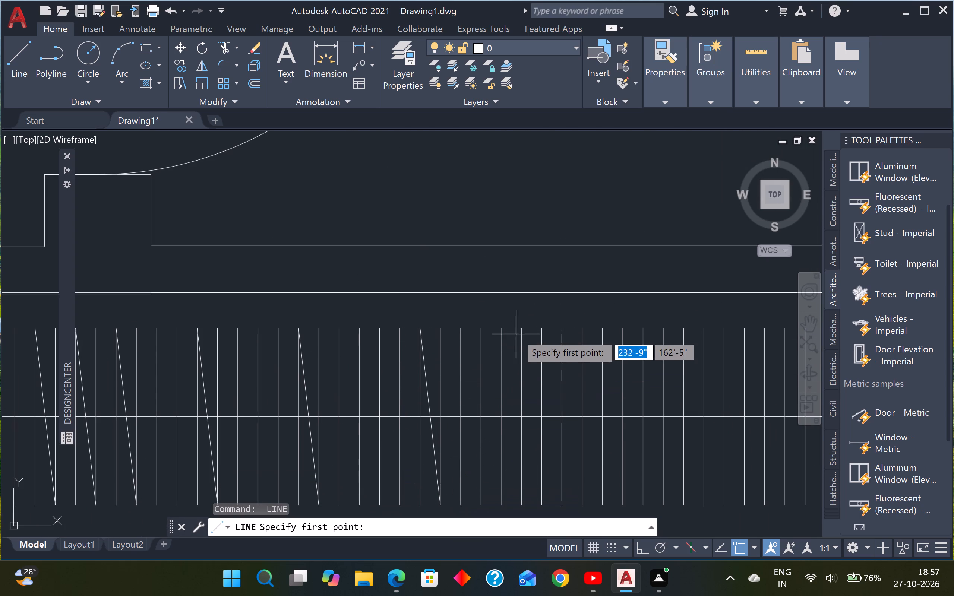
left_click_drag(521, 329, 524, 331)
left_click(543, 506)
key("Escape")
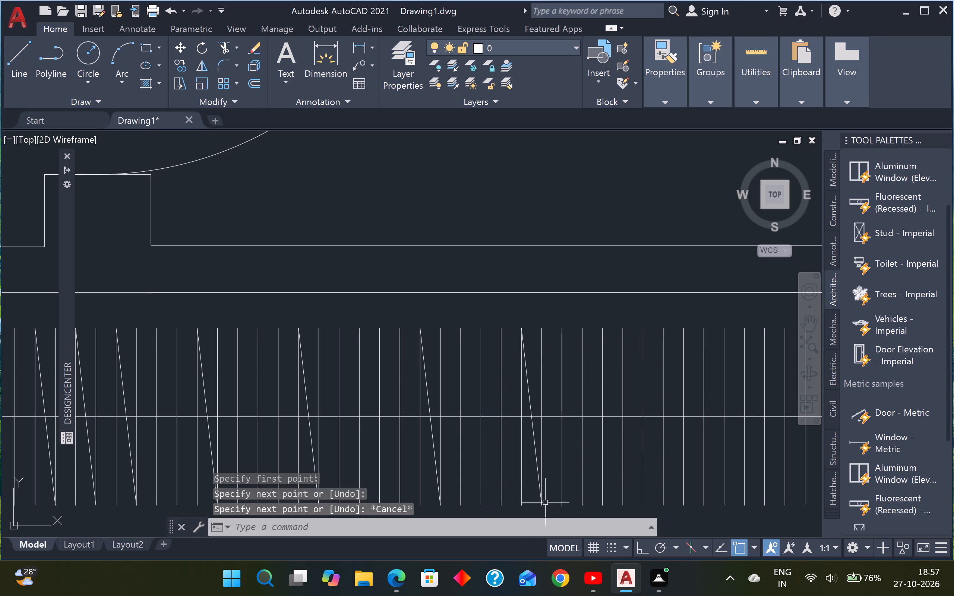
Draw diagonals from the tops of the wardrobe's 30th and 36th hanger lines to the bottoms of the adjacent lines on the right.
key("space")
left_click(602, 324)
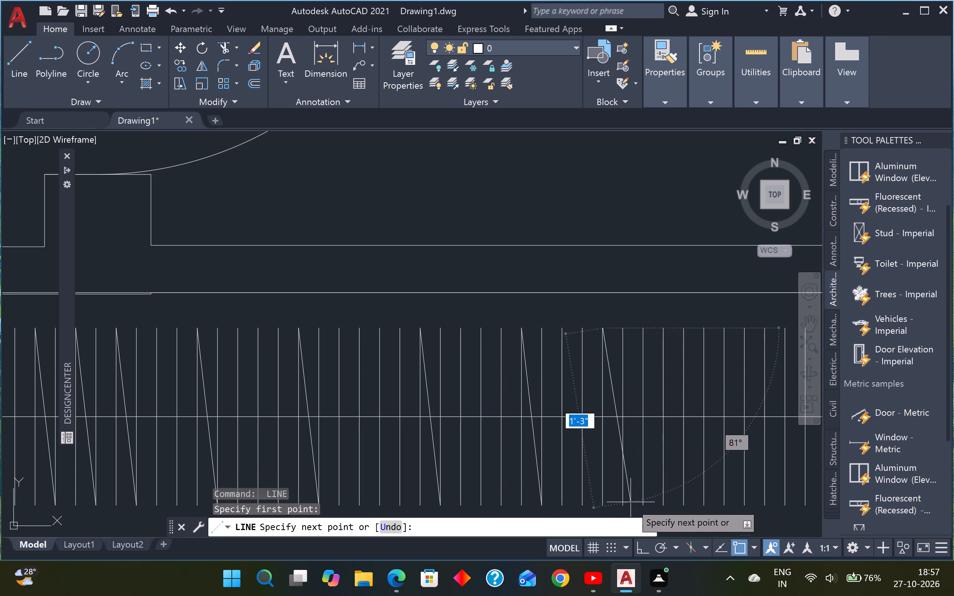
left_click(618, 510)
key("Escape")
scroll(631, 448, "down", 3)
middle_click_drag(601, 444, 450, 400)
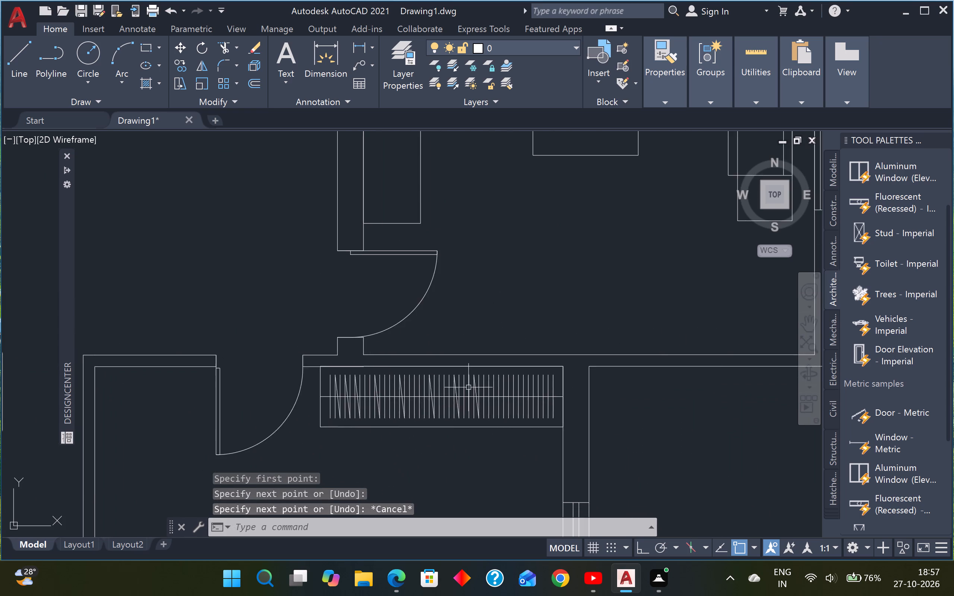
scroll(468, 386, "up", 2)
key("space")
left_click_drag(561, 361, 562, 366)
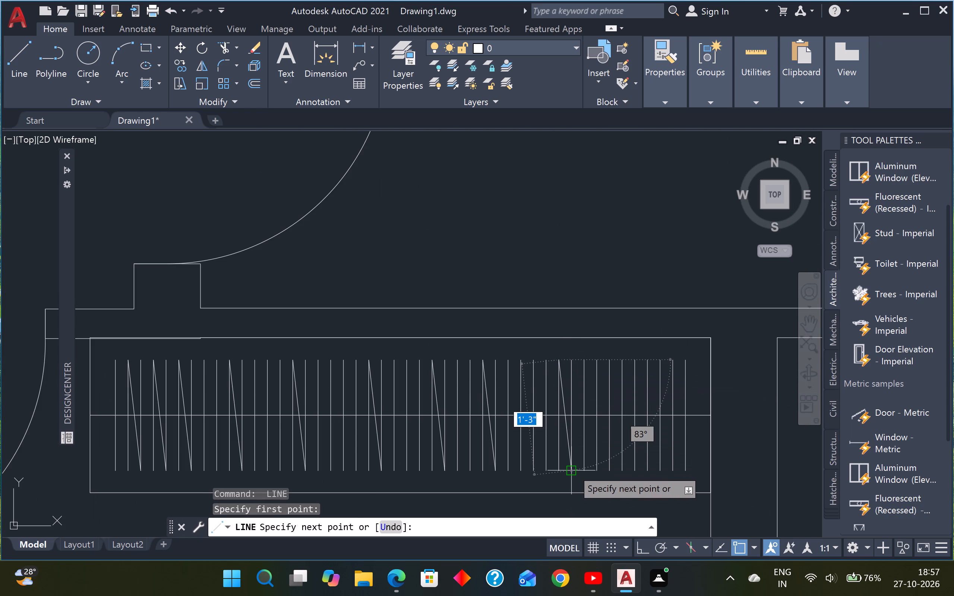
left_click(571, 469)
key("Escape")
Draw two diagonals near the wardrobe's right end, from the tops of the 39th and 42nd hanger lines to the bottoms of the next lines.
key("space")
left_click(601, 356)
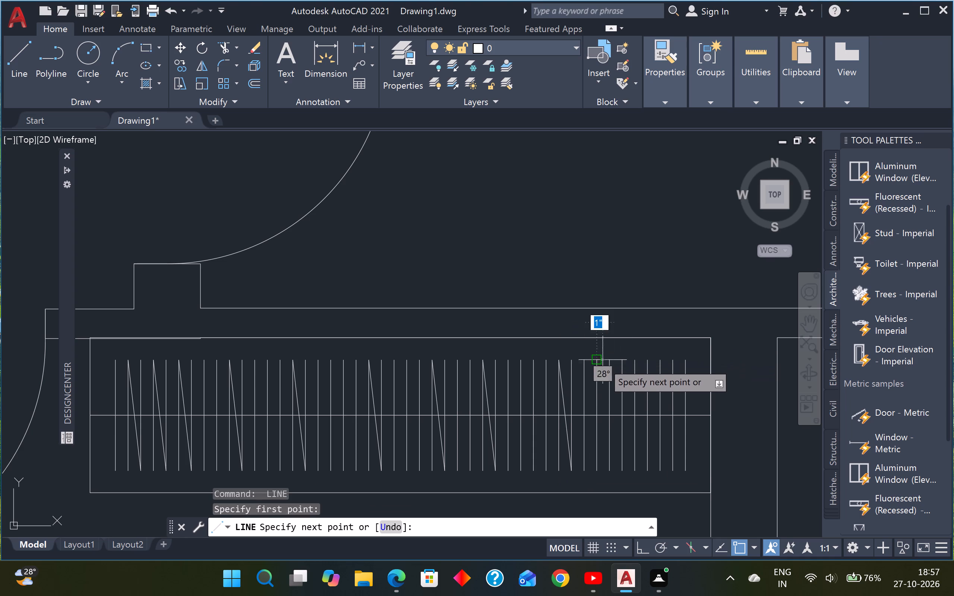
left_click(607, 467)
key("Escape")
key("space")
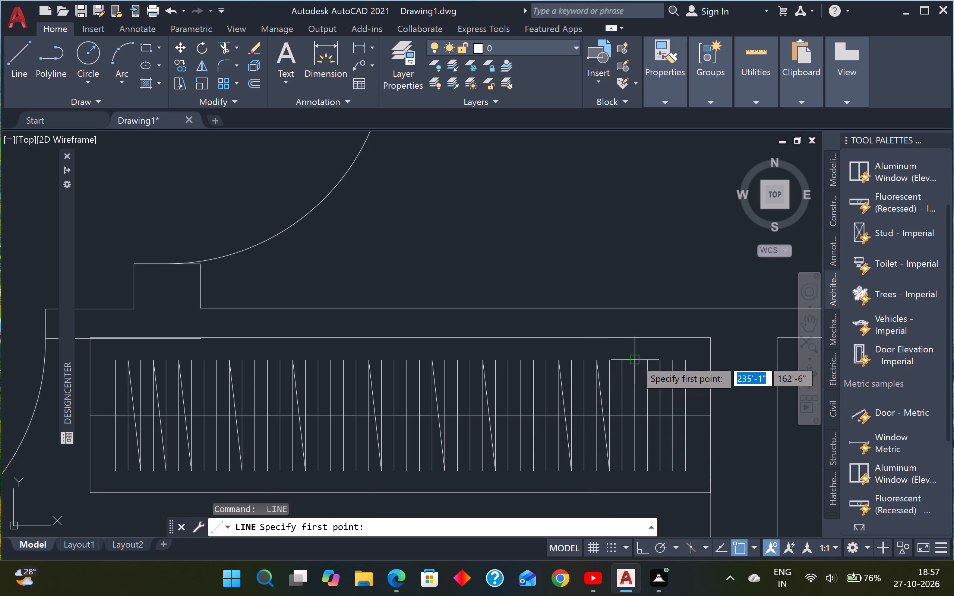
left_click(634, 358)
left_click(646, 470)
key("Escape")
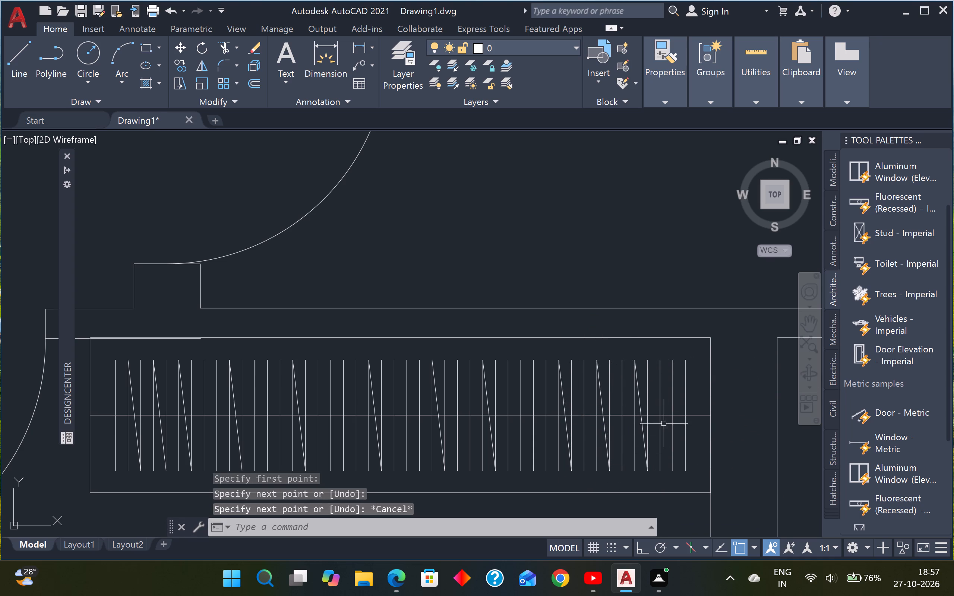
Erase the spare dining table set and the spare round basin lying outside the house plan on its right.
scroll(680, 376, "down", 2)
middle_click_drag(575, 395, 623, 323)
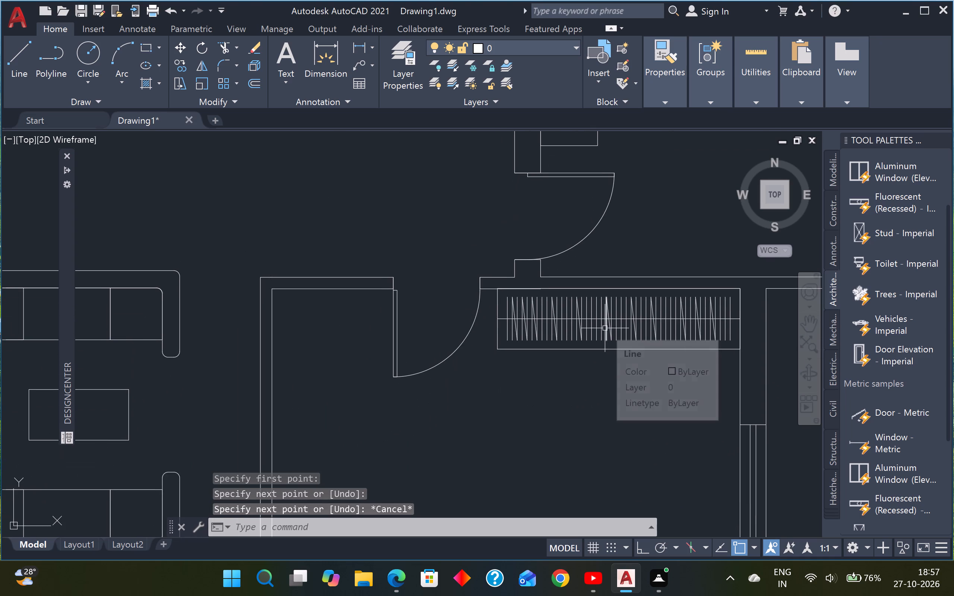
scroll(493, 352, "down", 2)
scroll(563, 344, "down", 2)
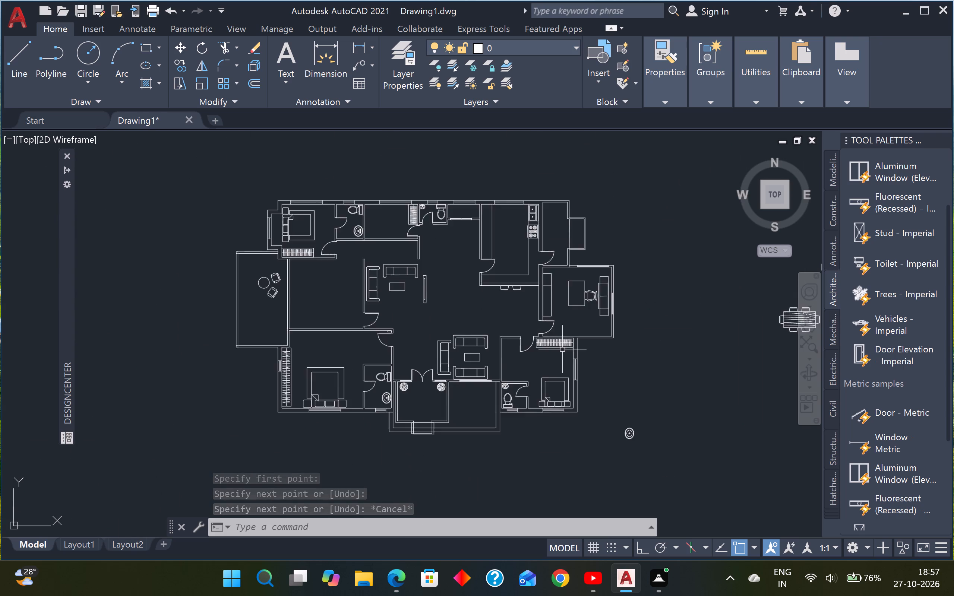
scroll(538, 367, "down", 1)
middle_click_drag(534, 382, 424, 391)
left_click_drag(650, 264, 650, 269)
left_click(520, 461)
key("Delete")
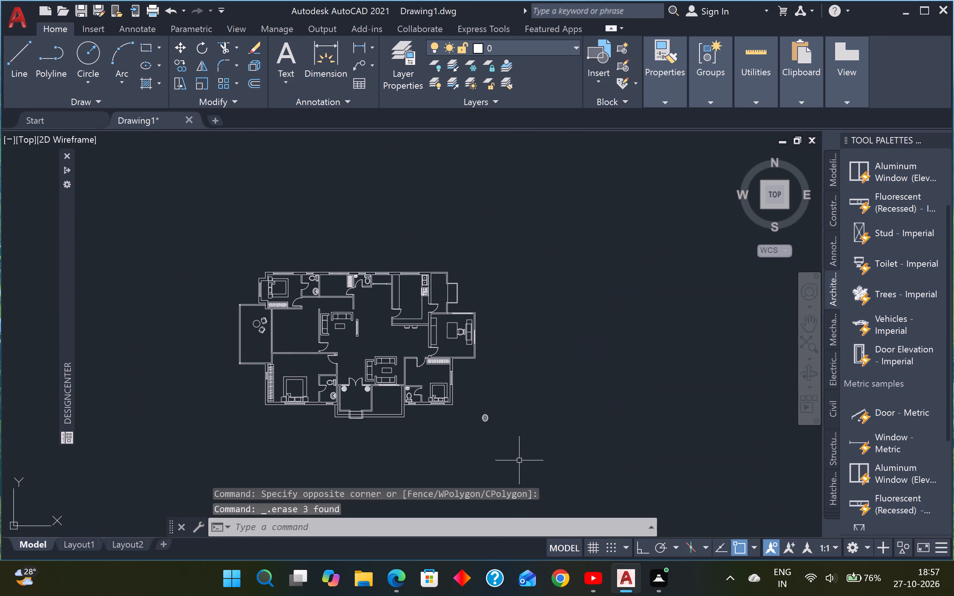
left_click(526, 388)
left_click(475, 439)
key("Delete")
Save the drawing as Drawing24.dwg in the p files folder inside Documents.
key("ctrl+s")
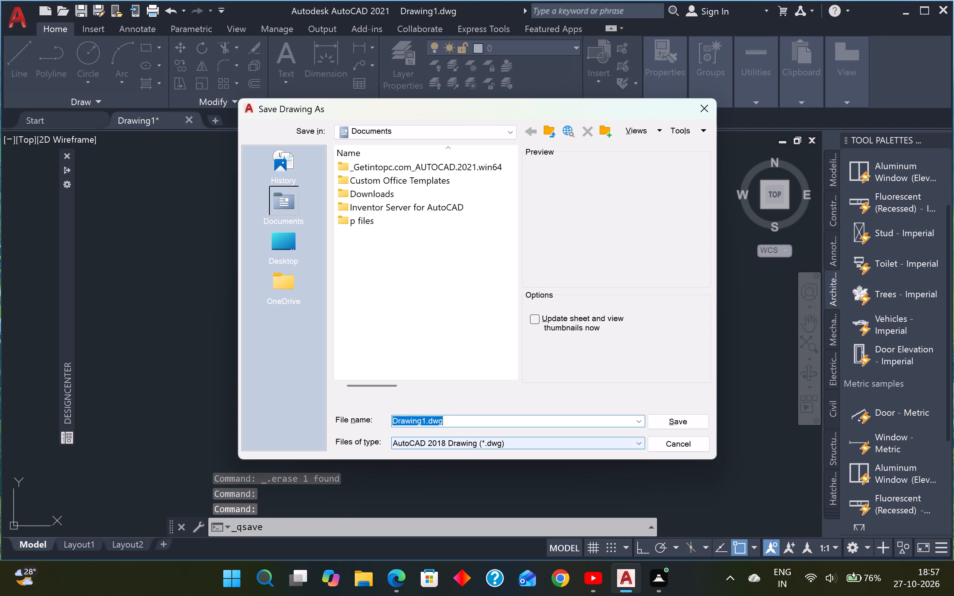
double_click(362, 223)
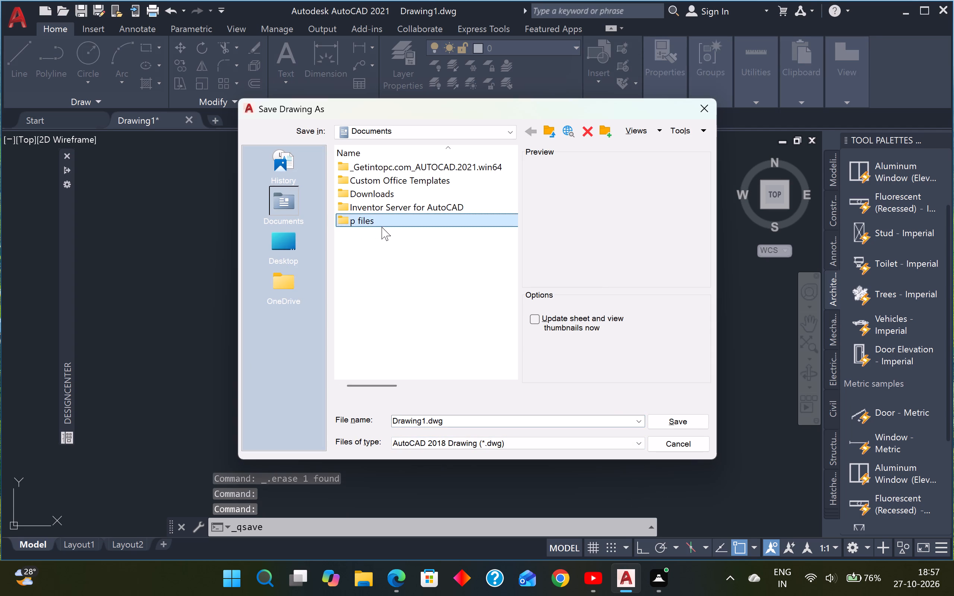
double_click(382, 227)
double_click(388, 220)
scroll(388, 219, "down", 7)
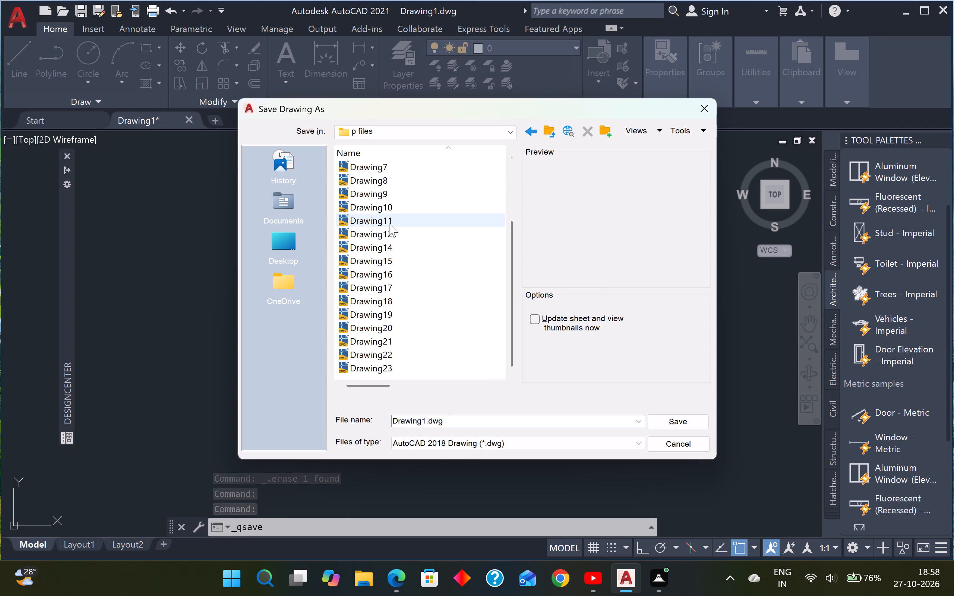
scroll(389, 223, "down", 2)
left_click(425, 421)
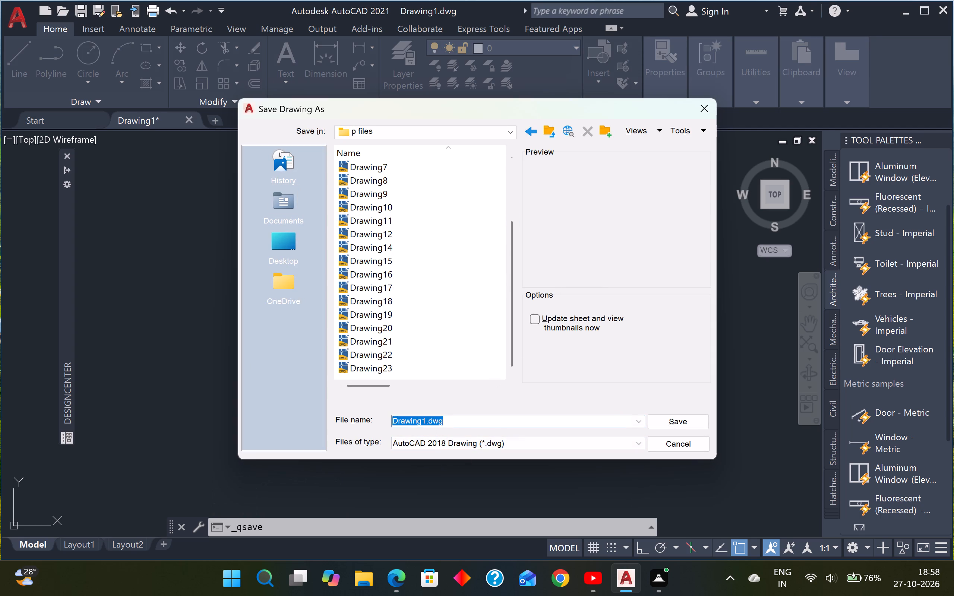
left_click(425, 420)
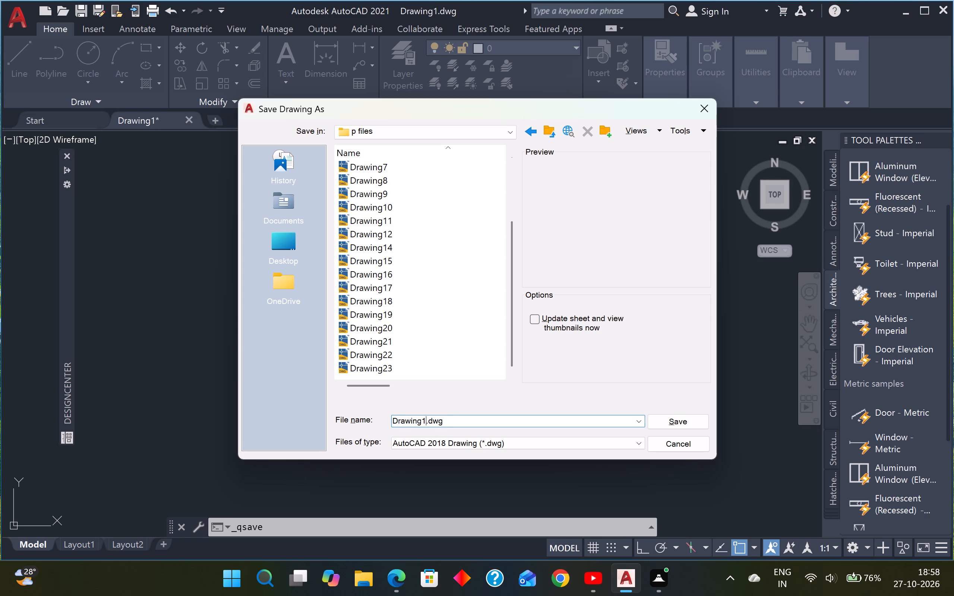
key("BackSpace")
type("24")
left_click(654, 422)
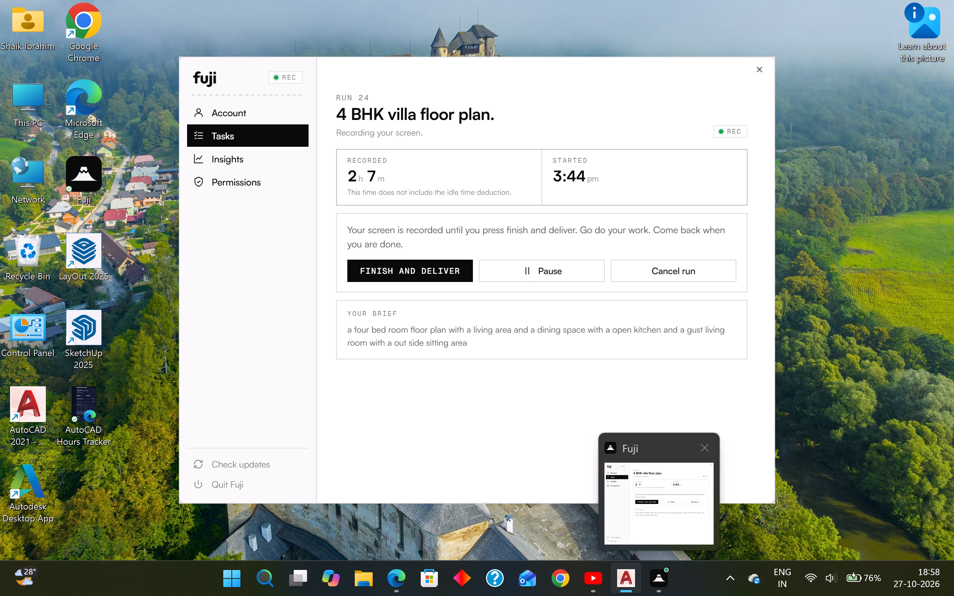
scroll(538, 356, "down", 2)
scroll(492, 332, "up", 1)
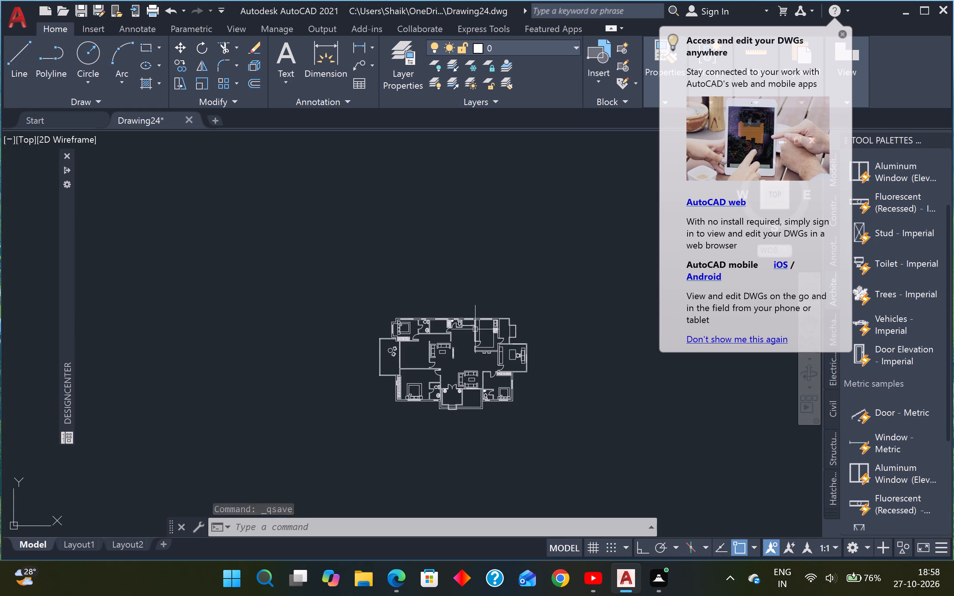